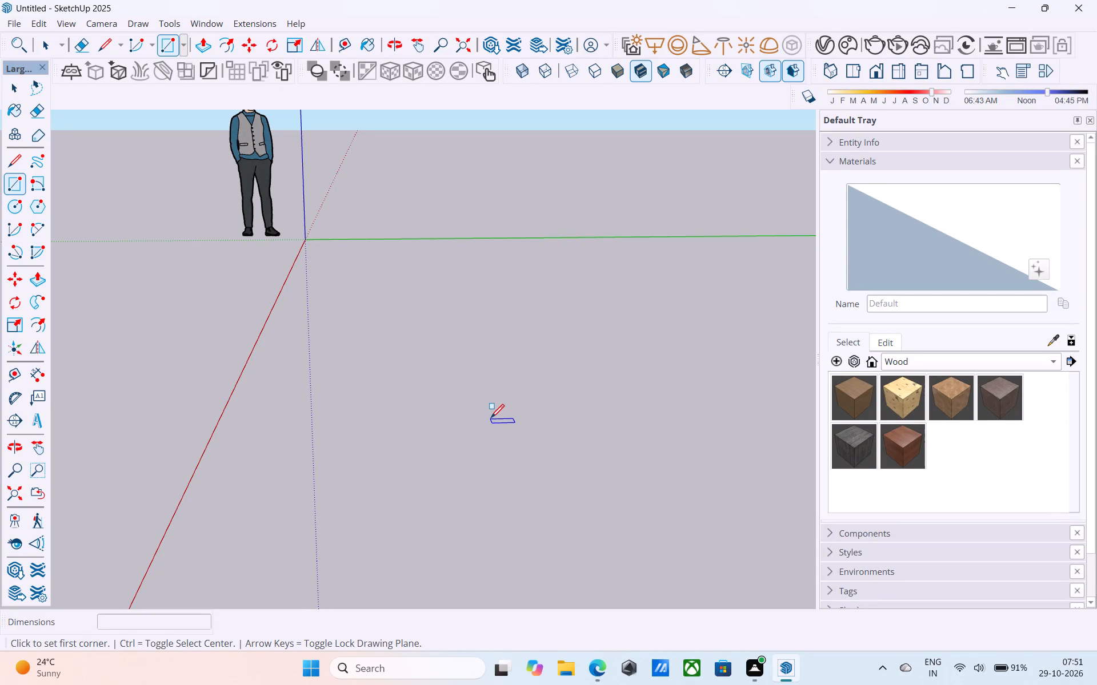
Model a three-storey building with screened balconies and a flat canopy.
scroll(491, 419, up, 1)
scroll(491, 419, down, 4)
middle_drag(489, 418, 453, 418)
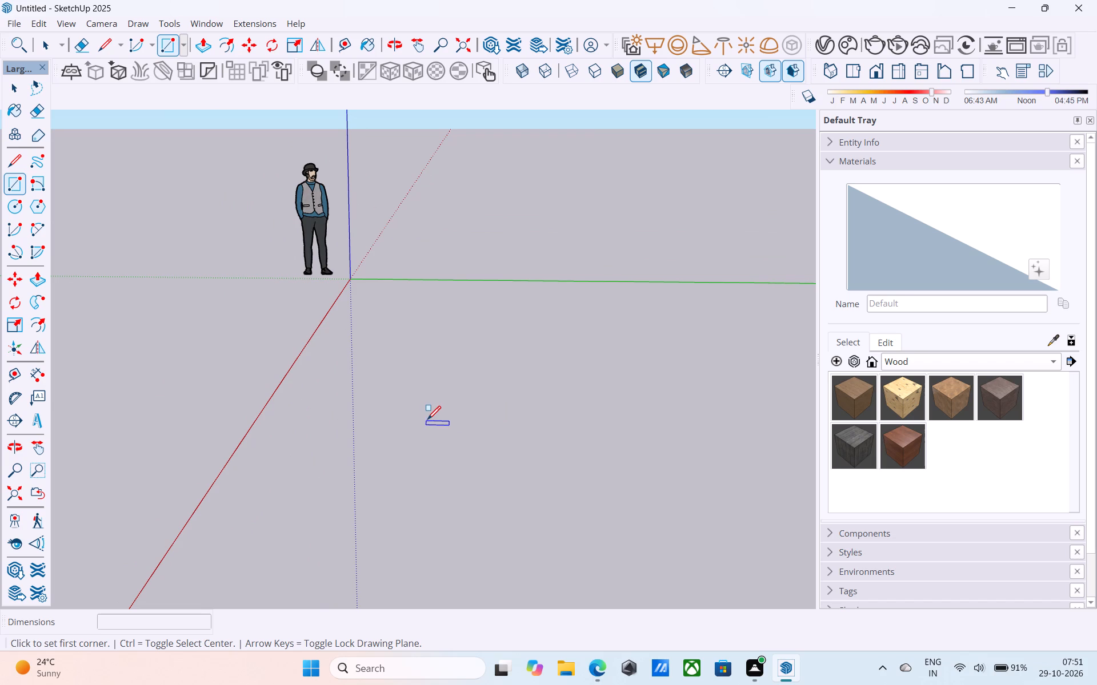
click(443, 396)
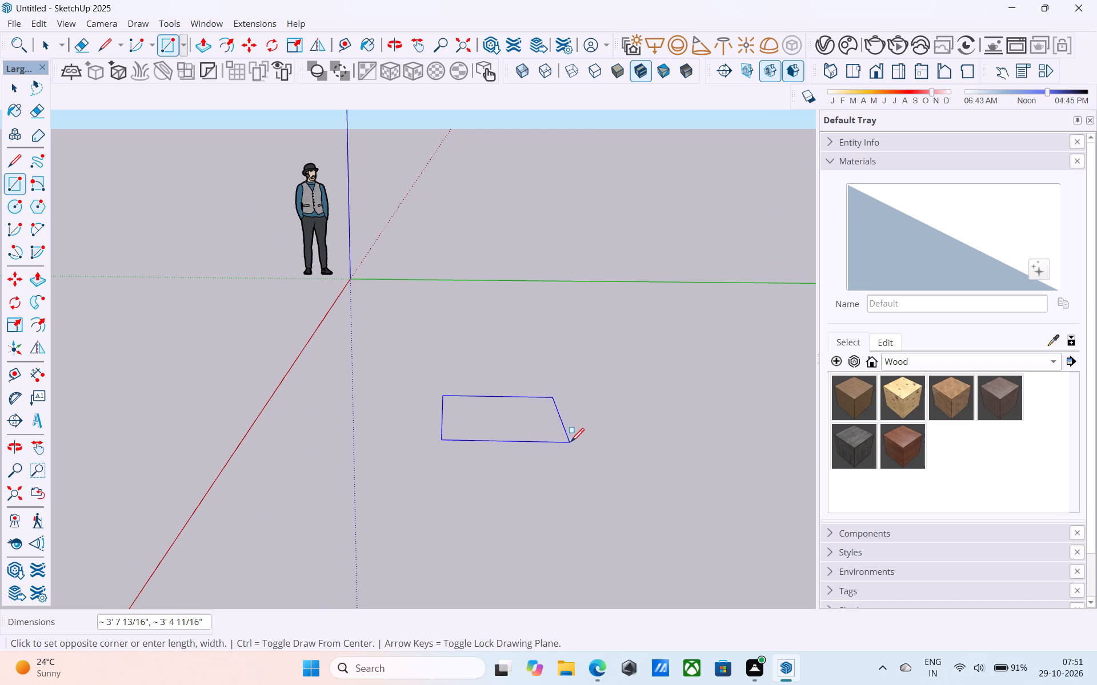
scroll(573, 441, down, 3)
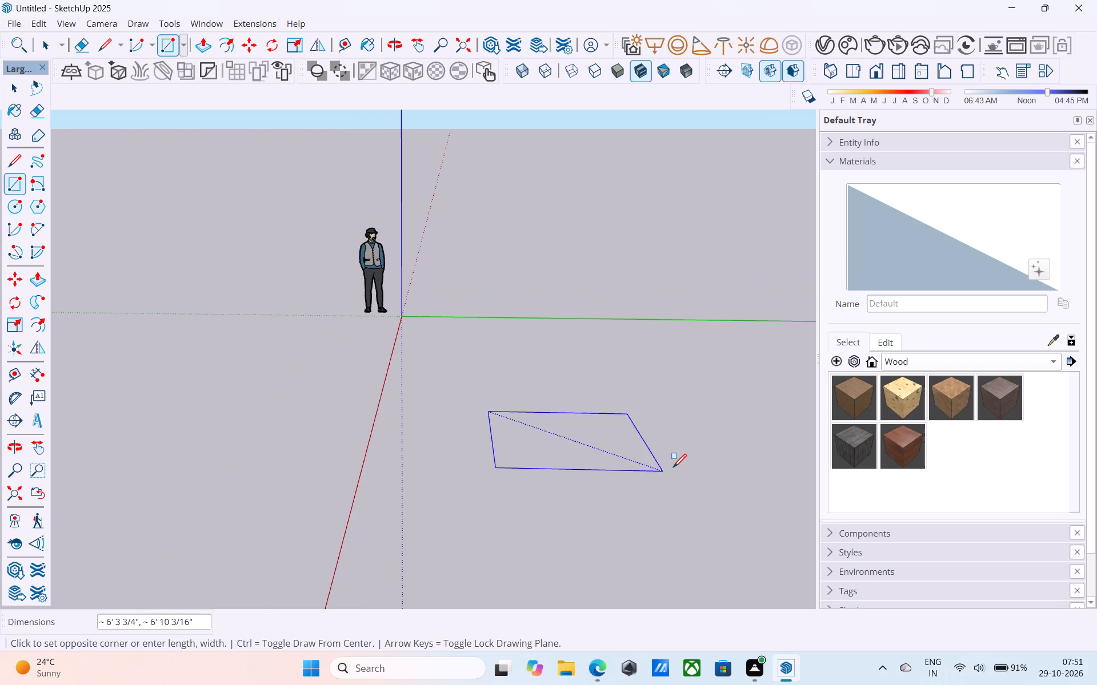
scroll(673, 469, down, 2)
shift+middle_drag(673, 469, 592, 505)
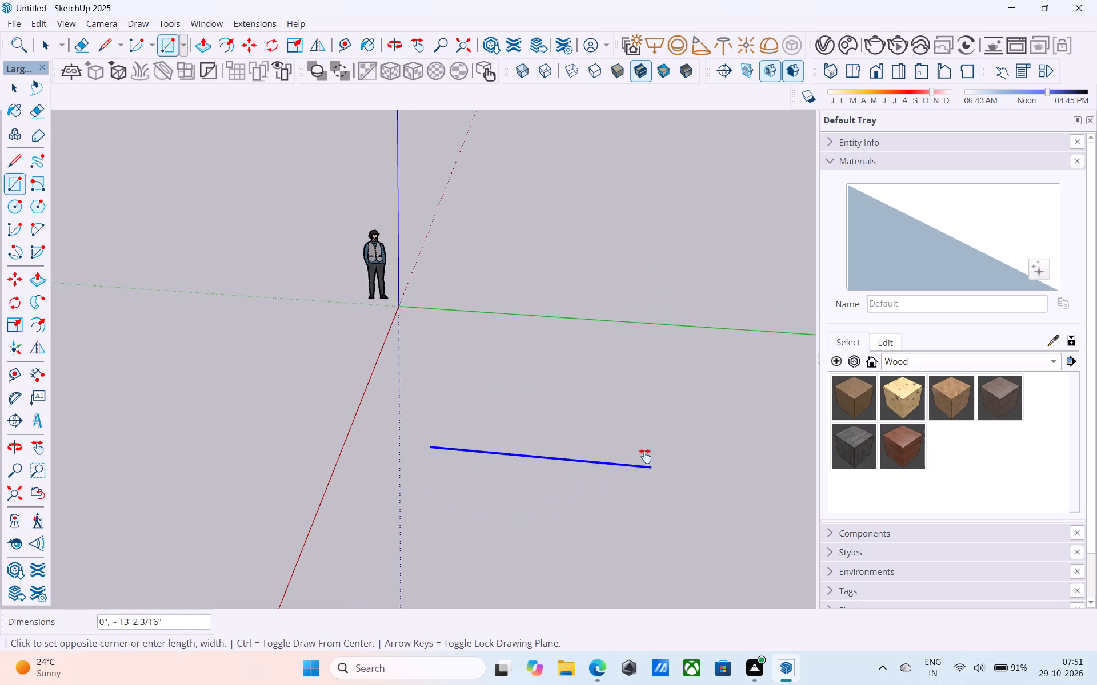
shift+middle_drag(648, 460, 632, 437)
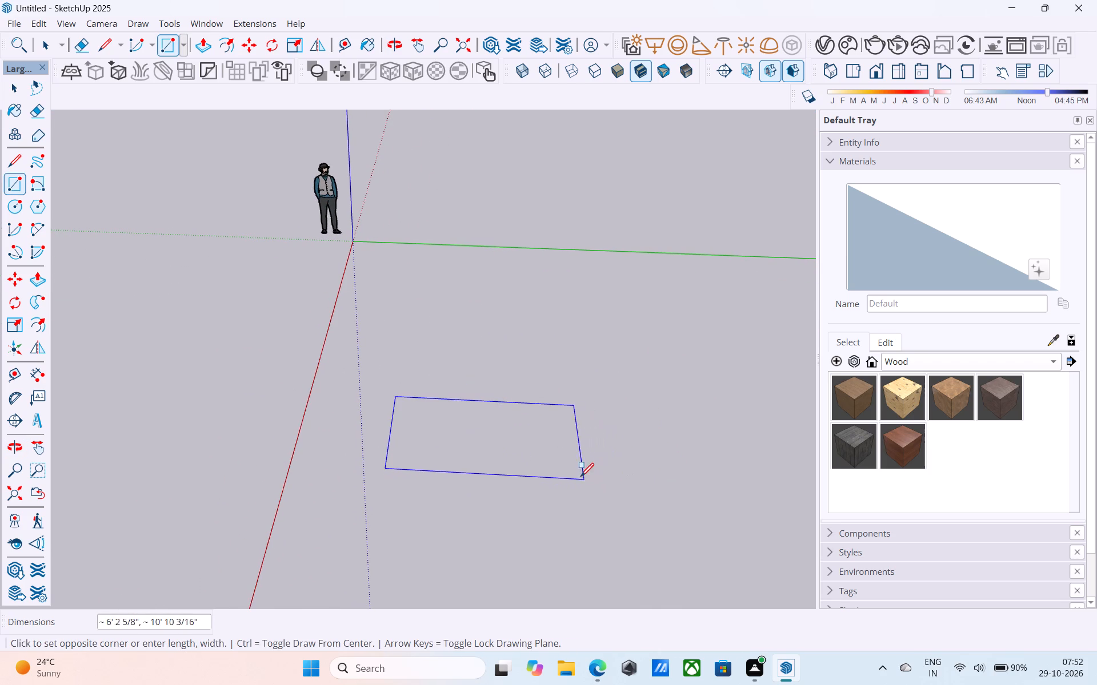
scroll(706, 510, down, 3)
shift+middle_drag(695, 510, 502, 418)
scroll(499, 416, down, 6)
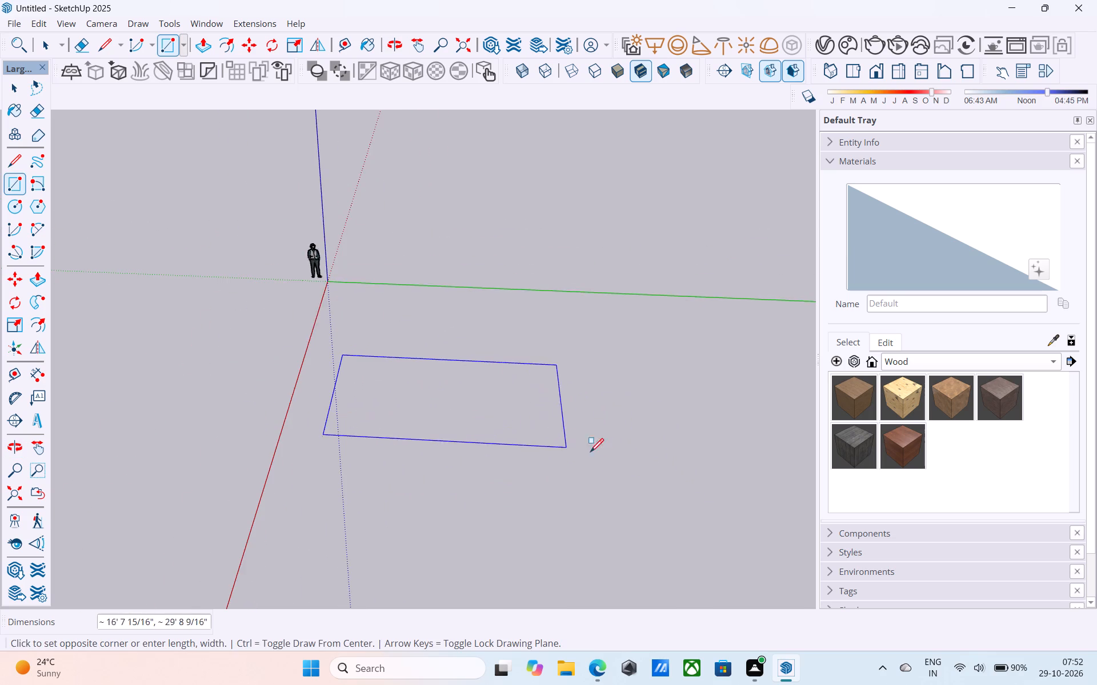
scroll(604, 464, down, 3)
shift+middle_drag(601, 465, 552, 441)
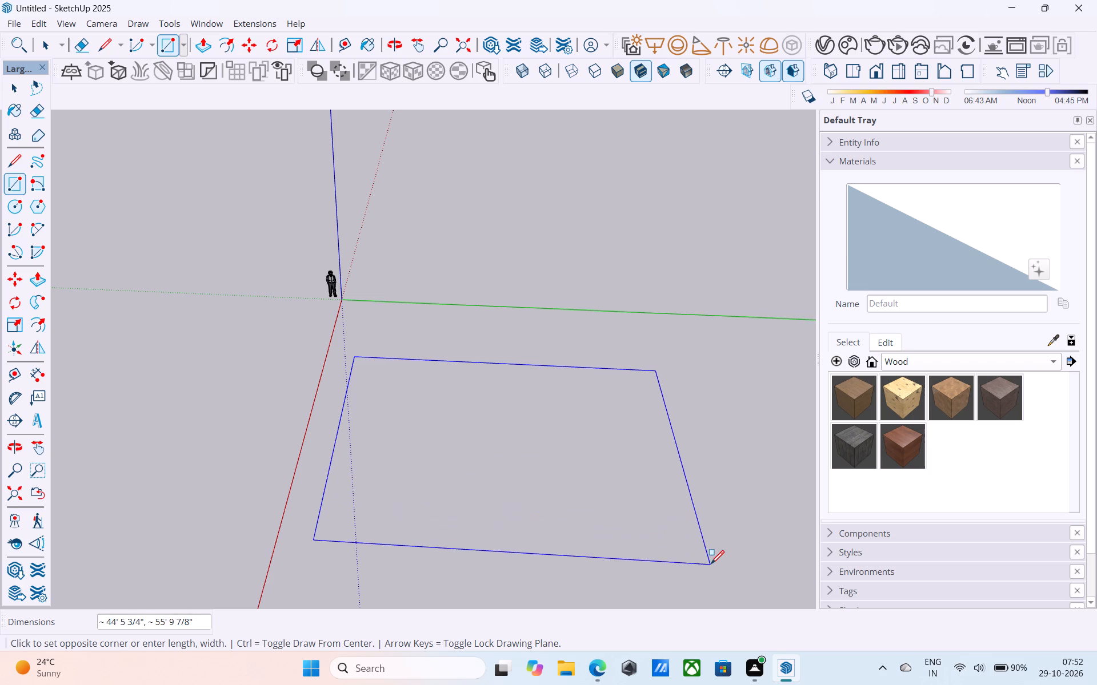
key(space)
Draw a 40' by 40' rectangle on the ground plane, in the open area beside the origin.
key(r)
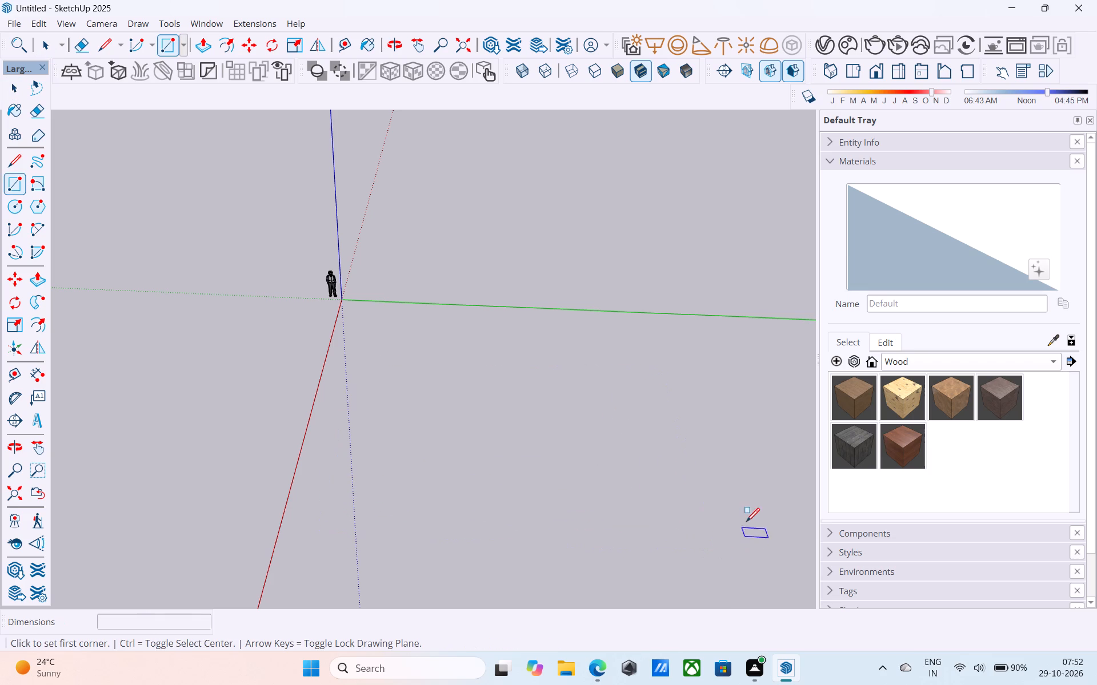
scroll(543, 436, down, 8)
shift+middle_drag(546, 448, 371, 318)
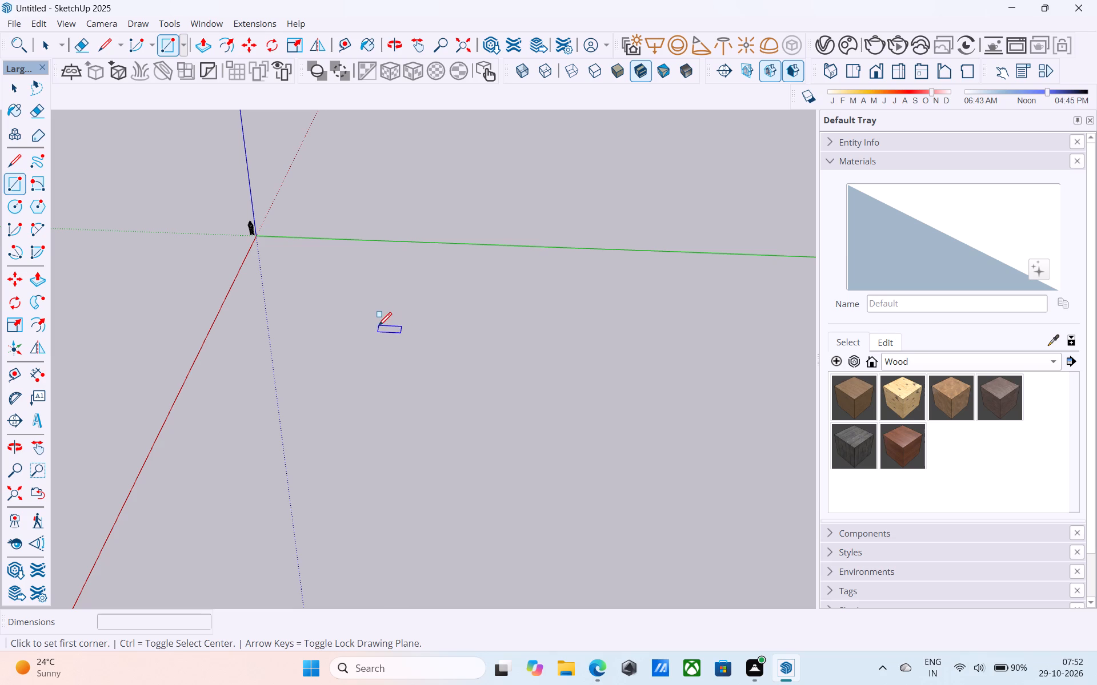
click(378, 327)
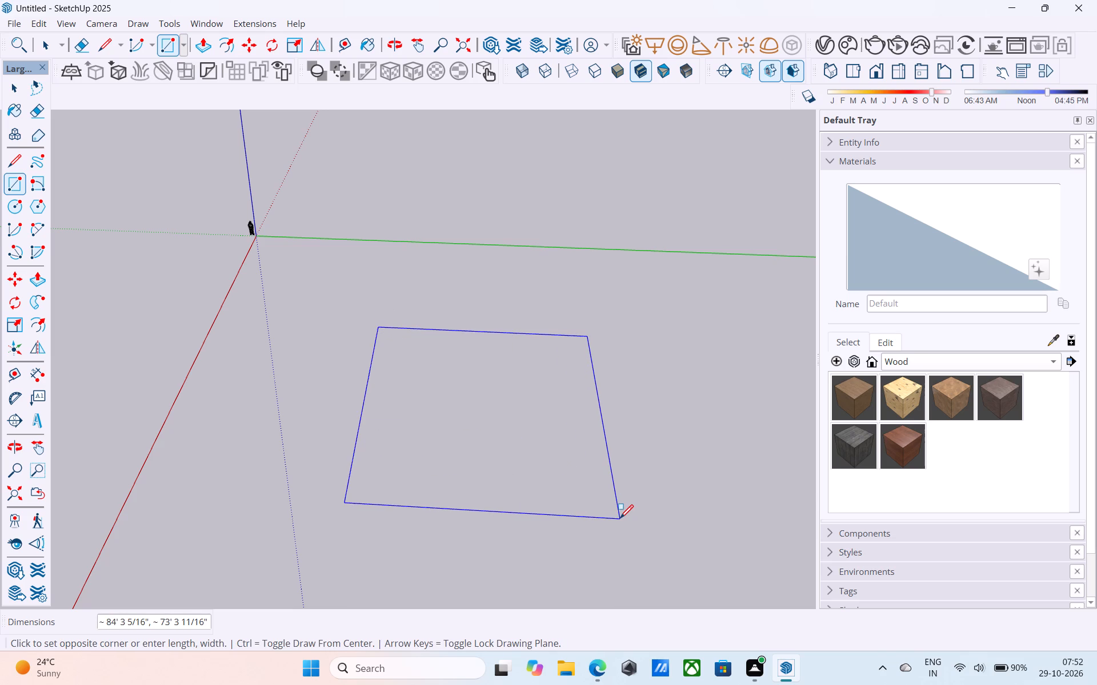
text(40',40')
key(Return)
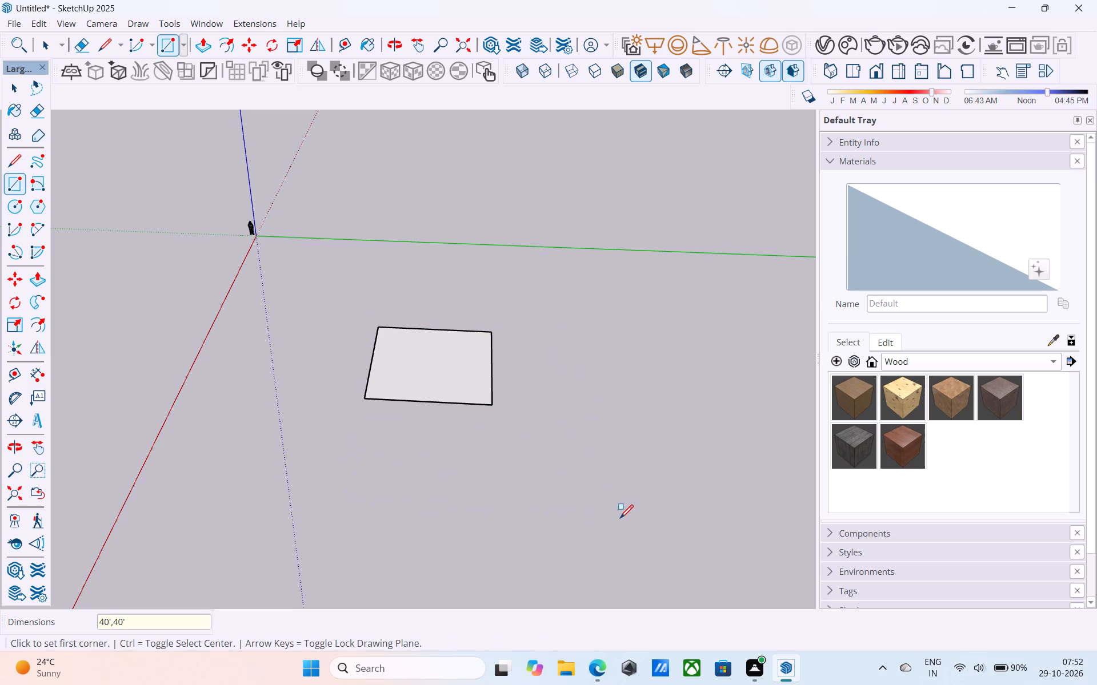
key(space)
Push/Pull the square face upward by 2' to form a slab.
scroll(428, 369, up, 3)
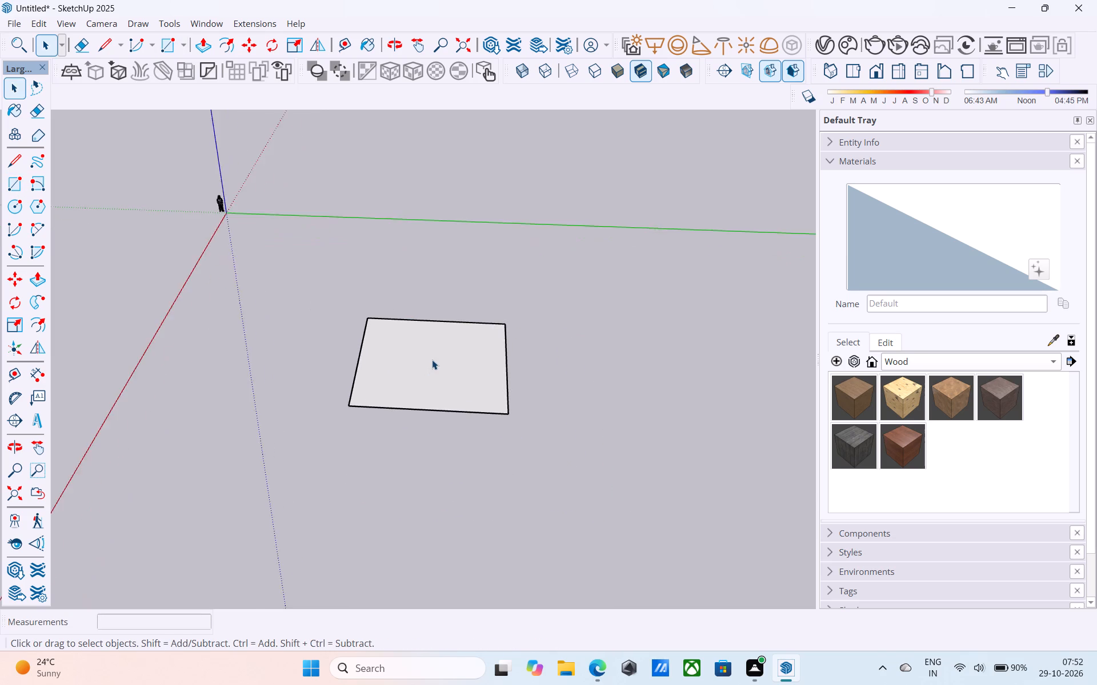
scroll(432, 360, up, 6)
middle_drag(430, 352, 467, 553)
middle_drag(468, 543, 489, 332)
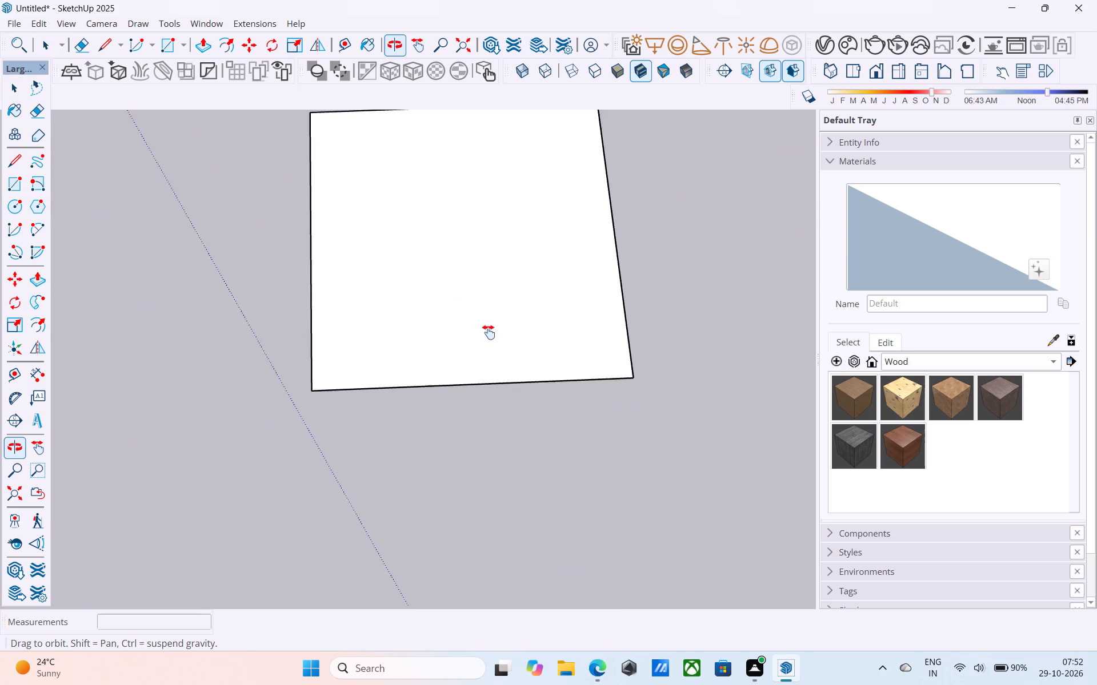
middle_drag(489, 332, 503, 391)
middle_drag(490, 299, 520, 453)
click(519, 429)
middle_drag(514, 424, 479, 402)
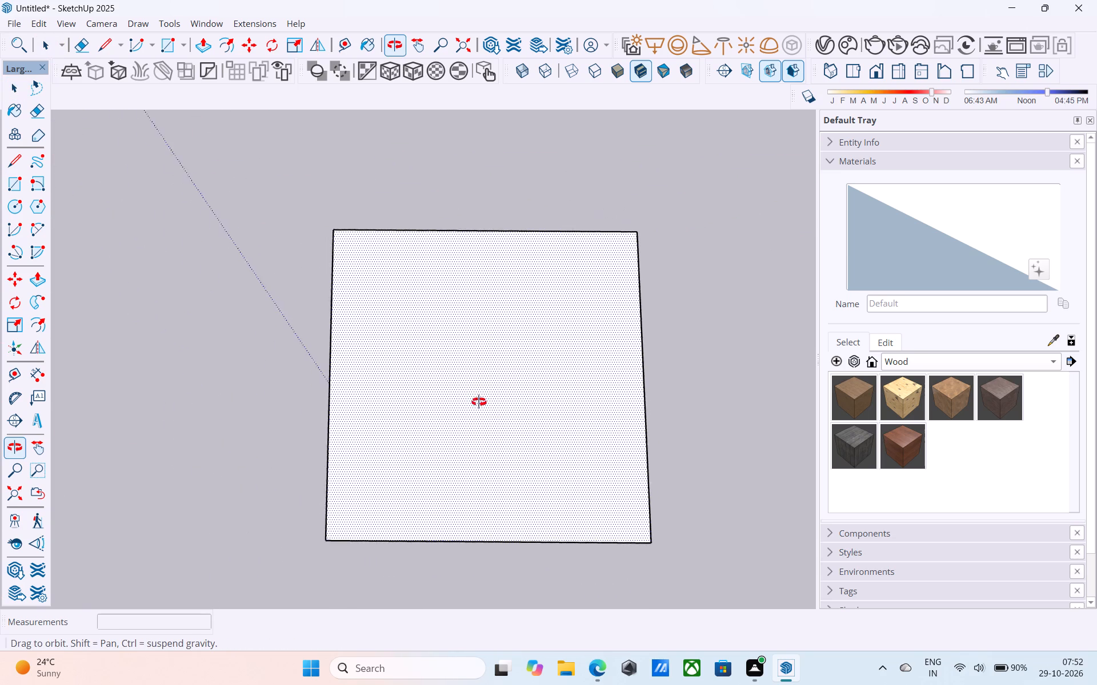
middle_drag(479, 402, 528, 385)
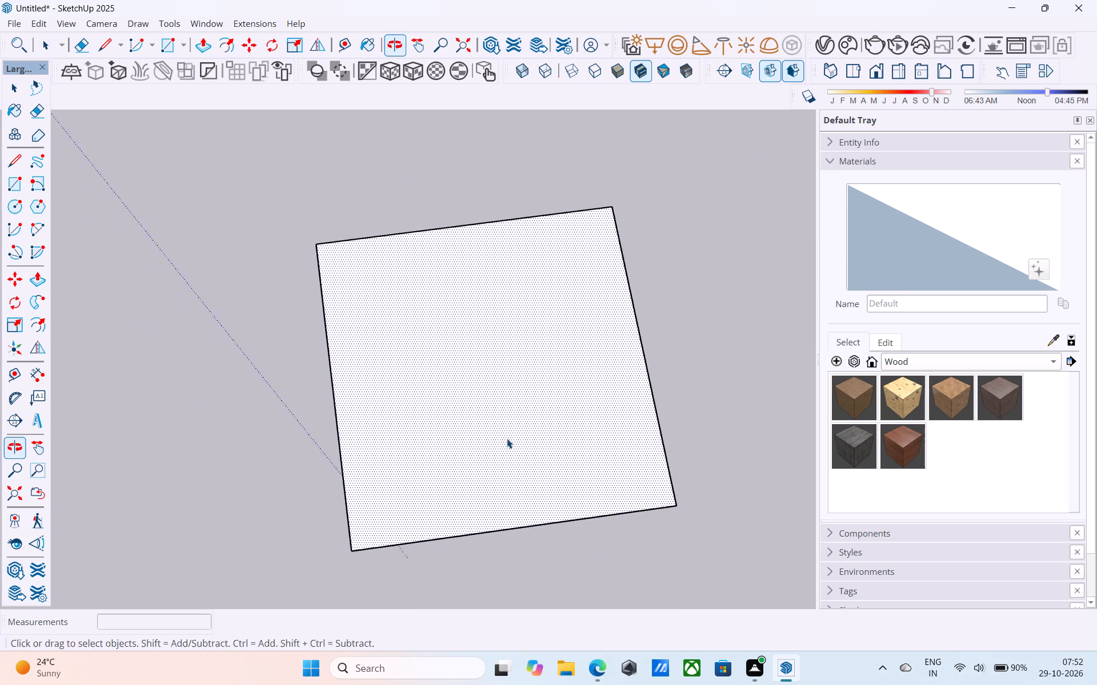
middle_drag(491, 467, 452, 323)
scroll(410, 510, up, 1)
scroll(461, 414, down, 5)
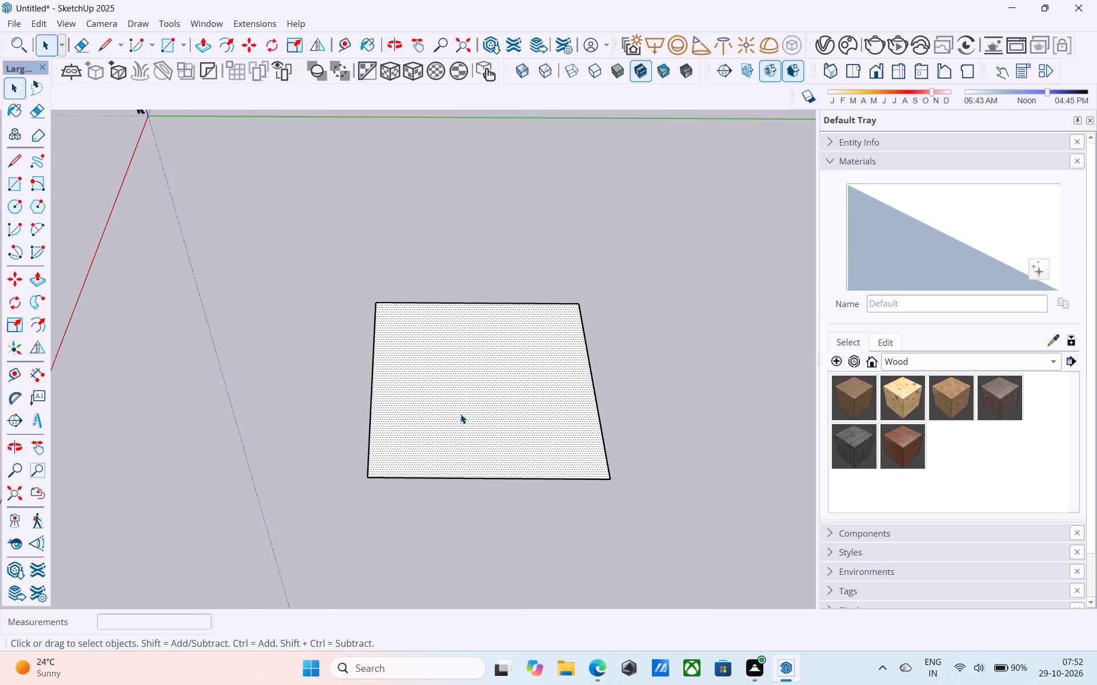
click(457, 429)
key(p)
click(458, 425)
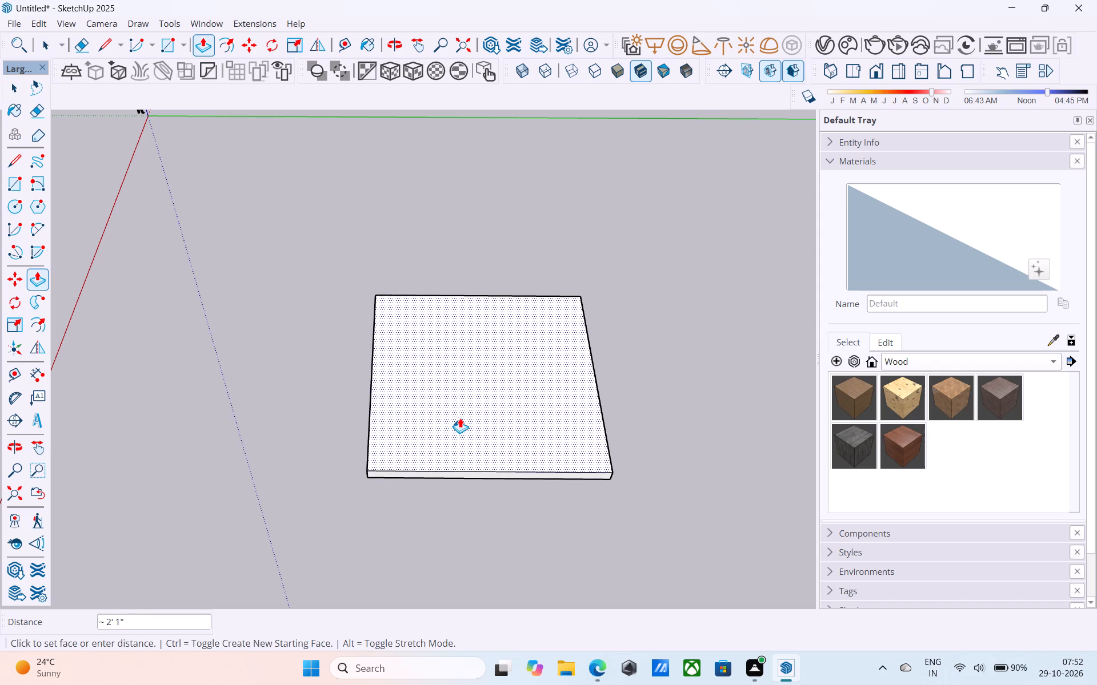
text(2')
key(Return)
key(space)
Select the whole slab with all its faces and edges and make it a group.
triple_click(460, 418)
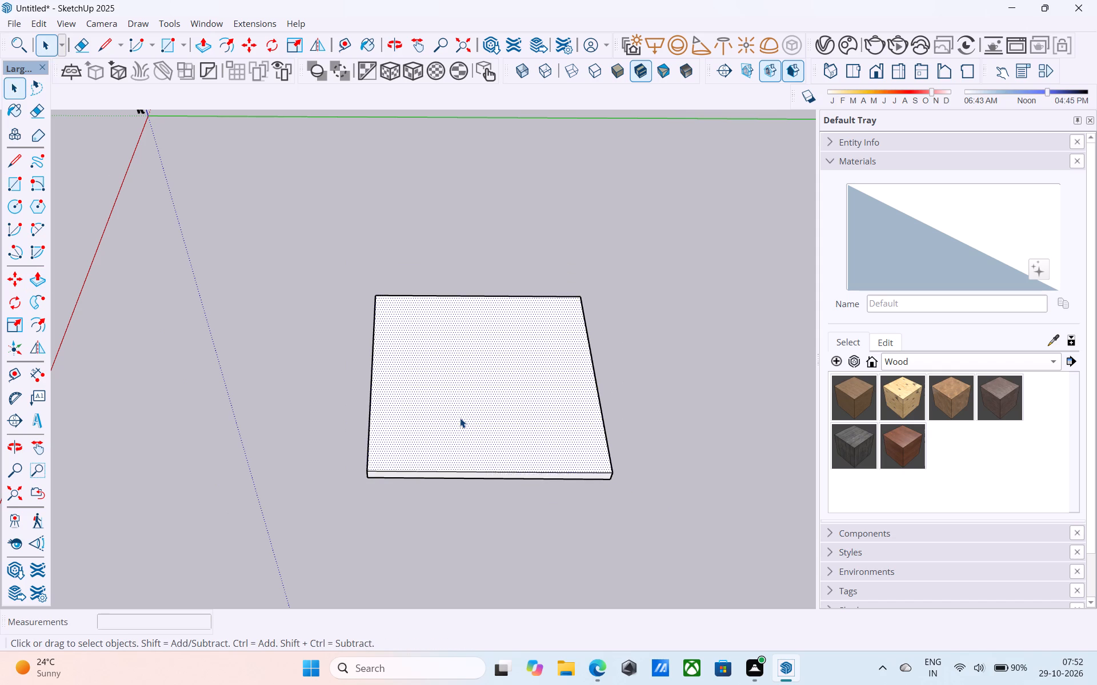
middle_drag(457, 429, 499, 281)
right_click(499, 281)
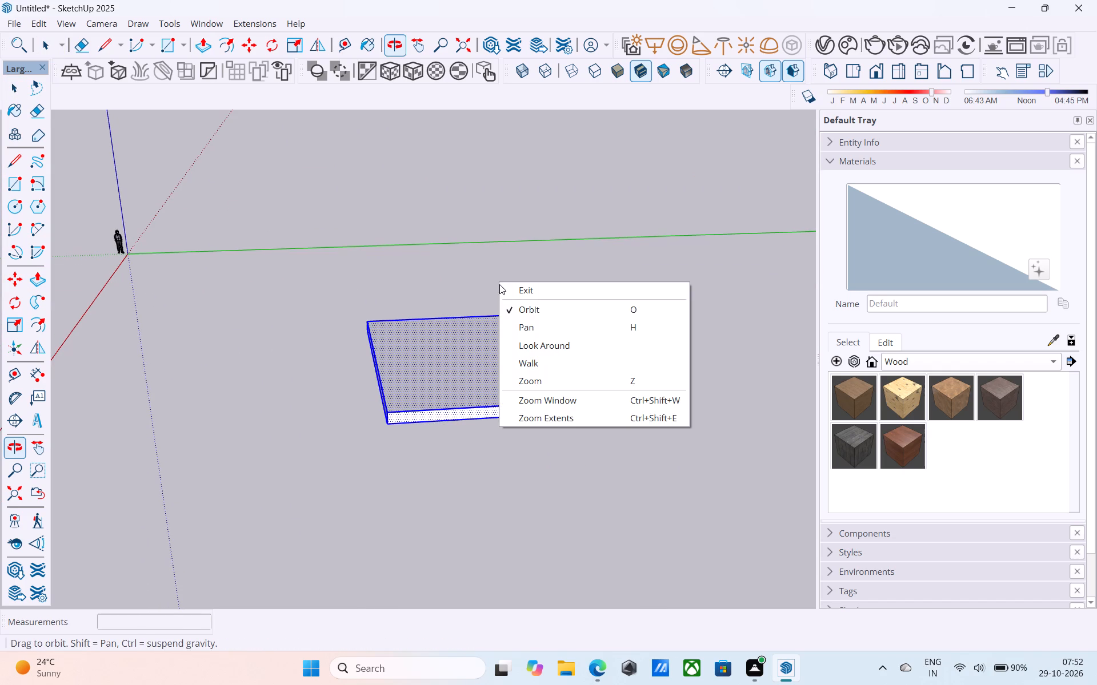
click(471, 268)
right_click(471, 366)
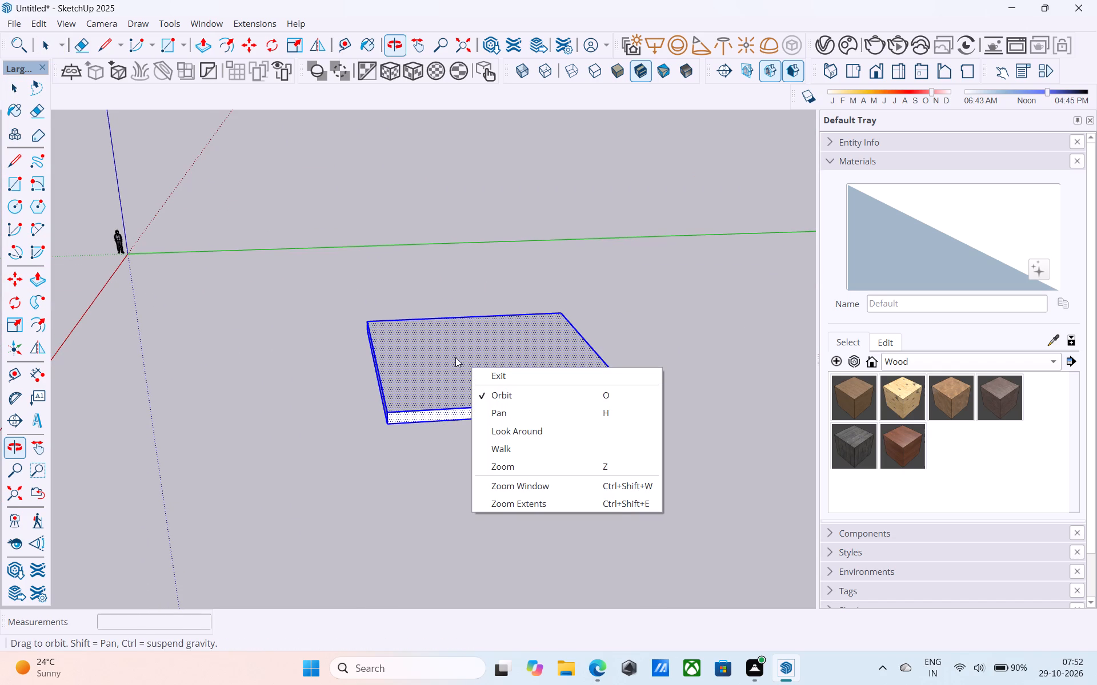
double_click(447, 352)
key(space)
click(447, 350)
right_click(447, 350)
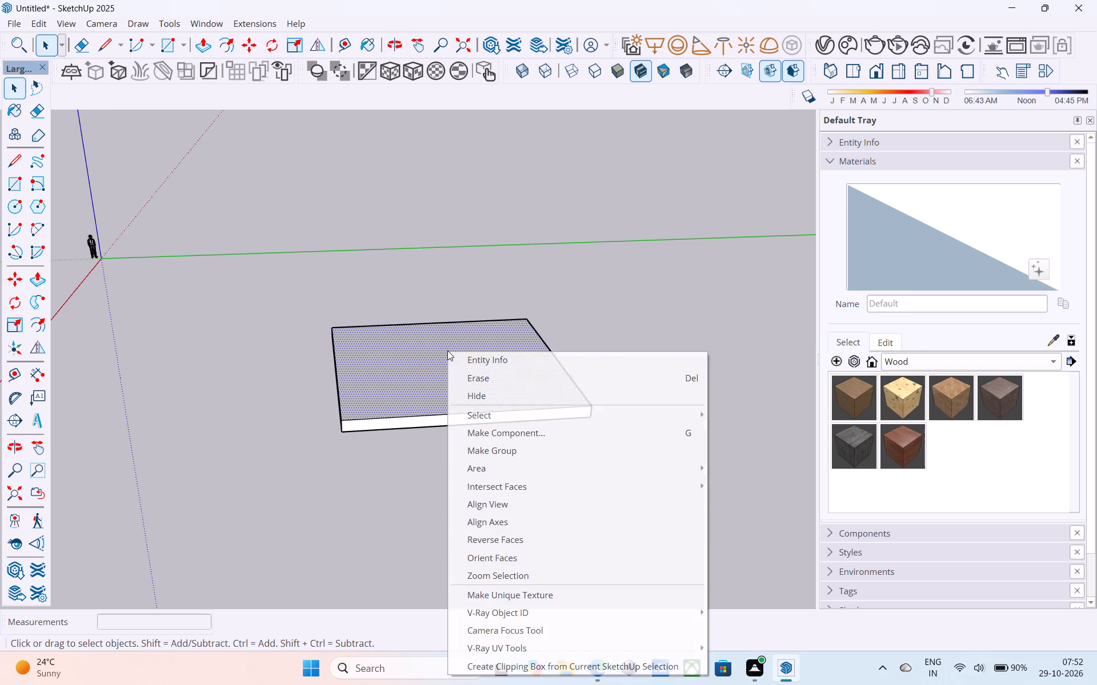
triple_click(417, 350)
right_click(417, 350)
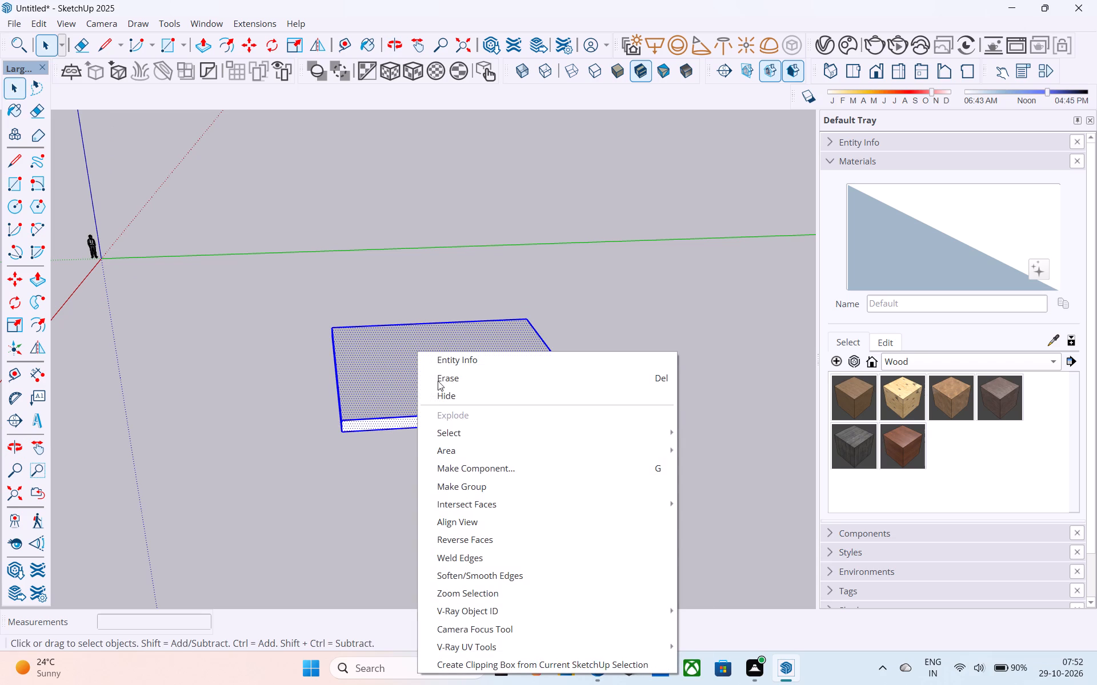
click(493, 483)
Open the slab group for editing.
scroll(538, 416, down, 5)
middle_drag(538, 416, 535, 537)
double_click(495, 460)
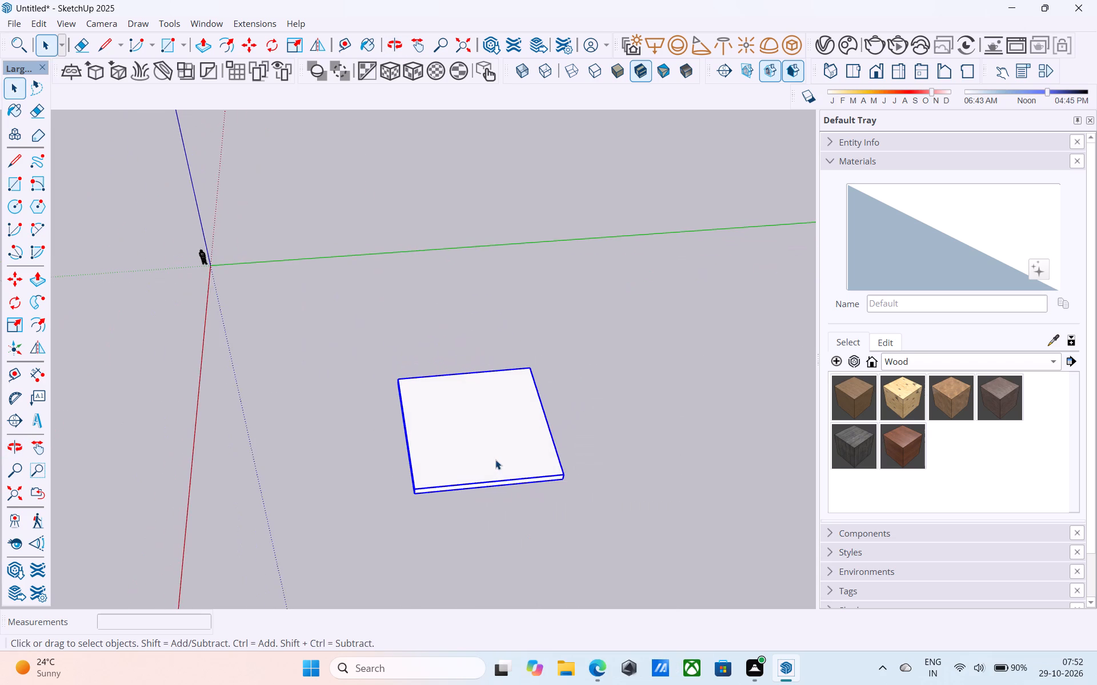
Examine the slab's top, side and underside from several angles.
middle_click(466, 489)
scroll(480, 423, down, 4)
middle_drag(480, 423, 465, 499)
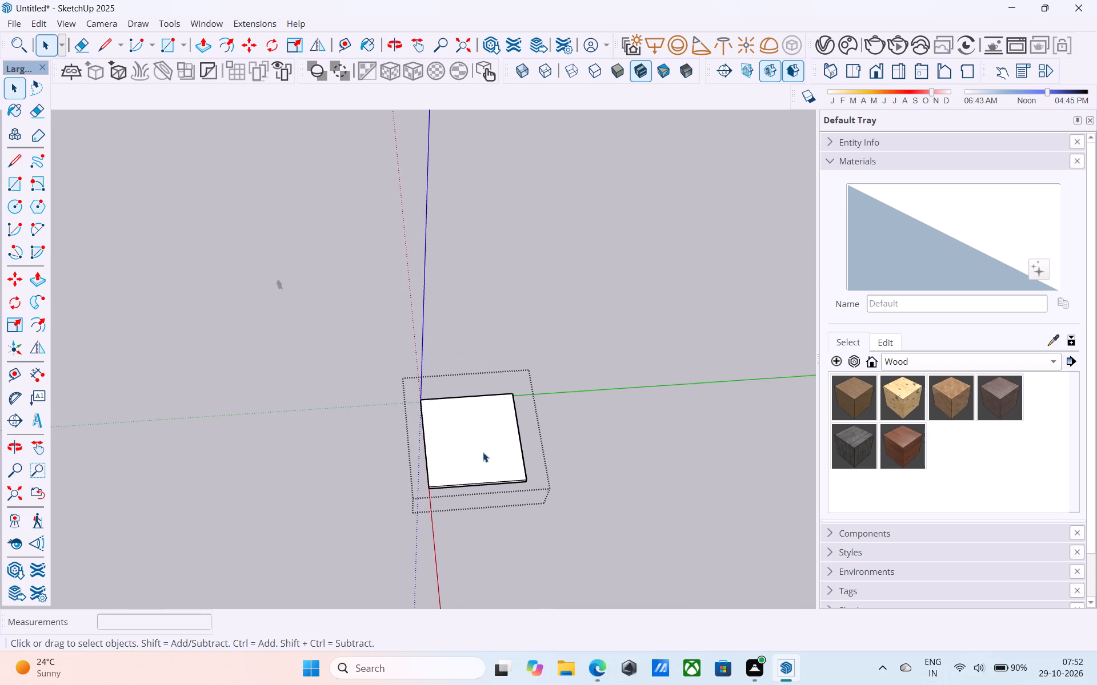
scroll(485, 441, up, 4)
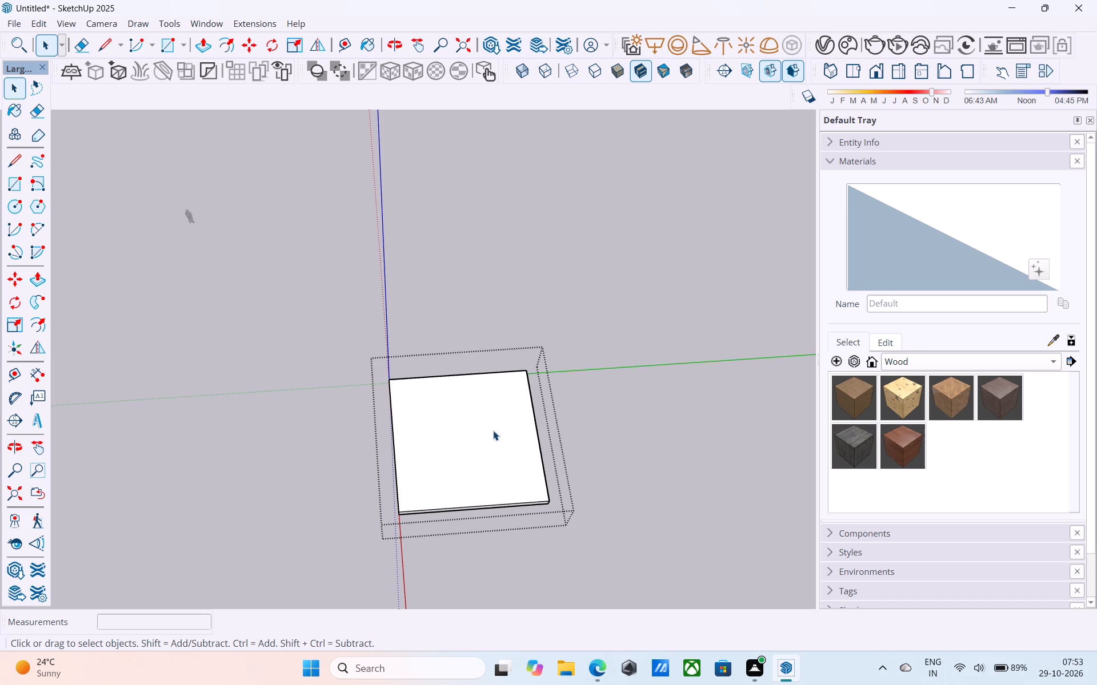
scroll(491, 434, down, 5)
middle_drag(485, 452, 503, 294)
middle_drag(480, 438, 467, 248)
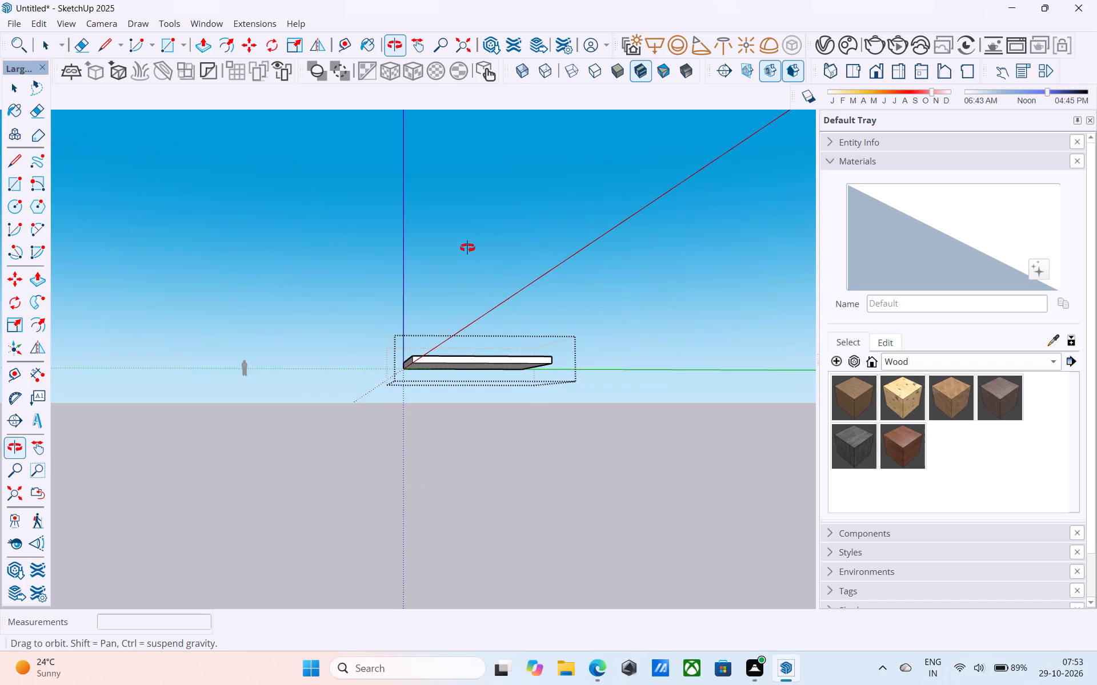
middle_drag(467, 248, 469, 252)
middle_drag(469, 252, 487, 337)
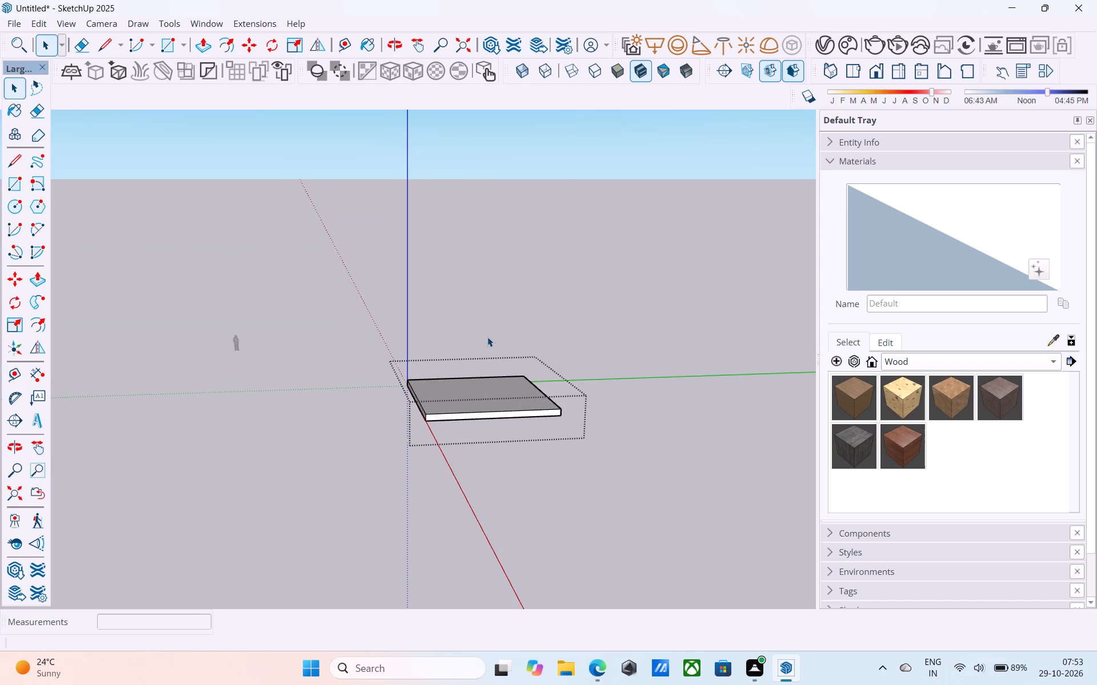
scroll(487, 337, up, 2)
scroll(513, 388, up, 4)
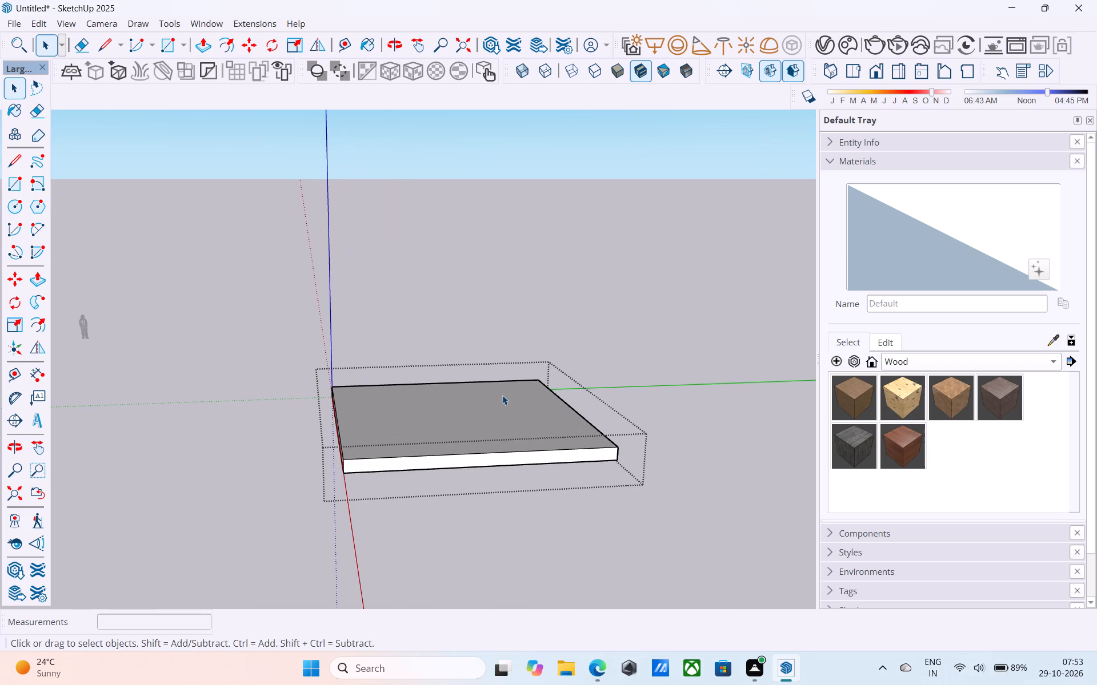
scroll(490, 408, up, 2)
middle_drag(474, 449, 473, 451)
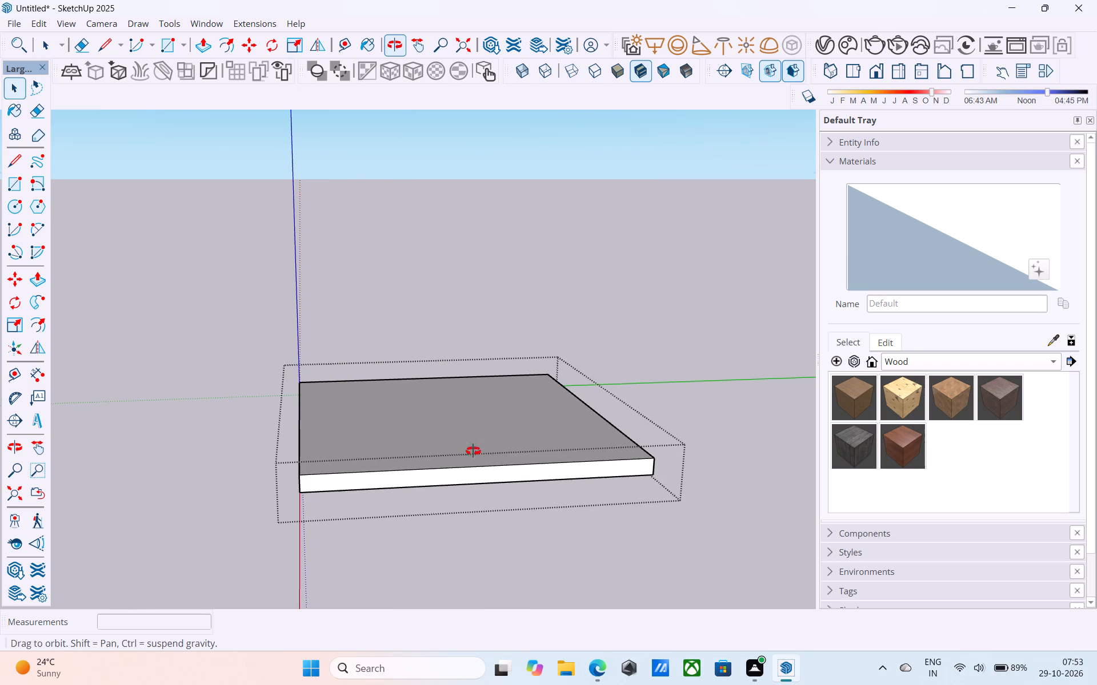
middle_drag(473, 451, 463, 571)
middle_drag(463, 573, 529, 513)
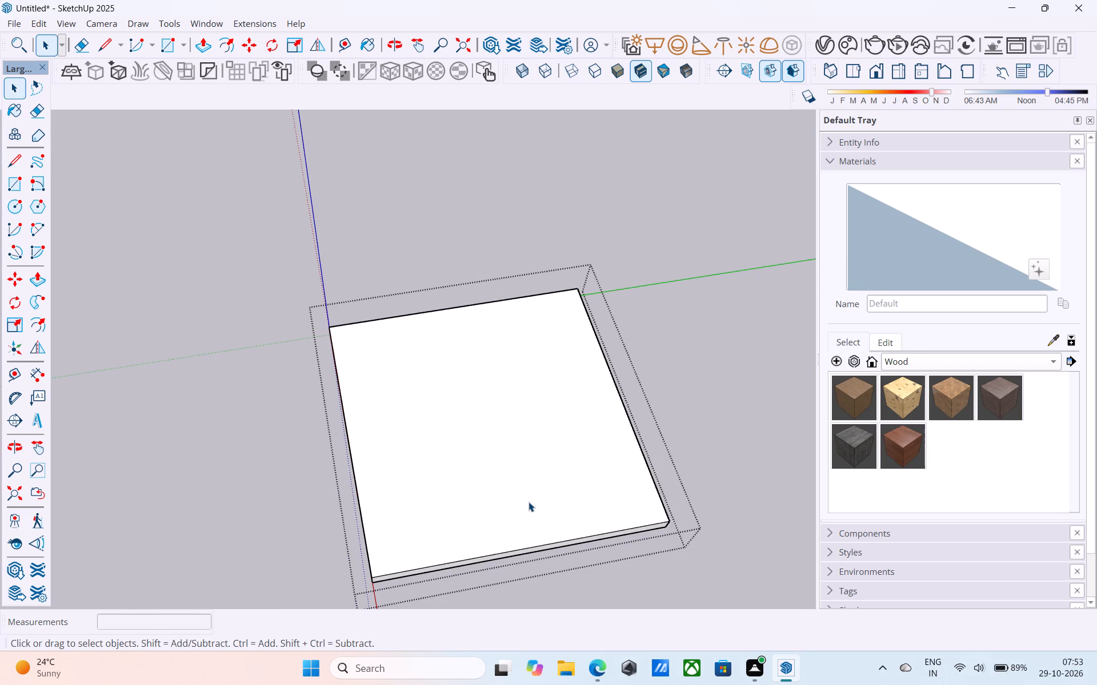
scroll(519, 508, up, 4)
middle_drag(514, 504, 486, 413)
scroll(487, 414, down, 2)
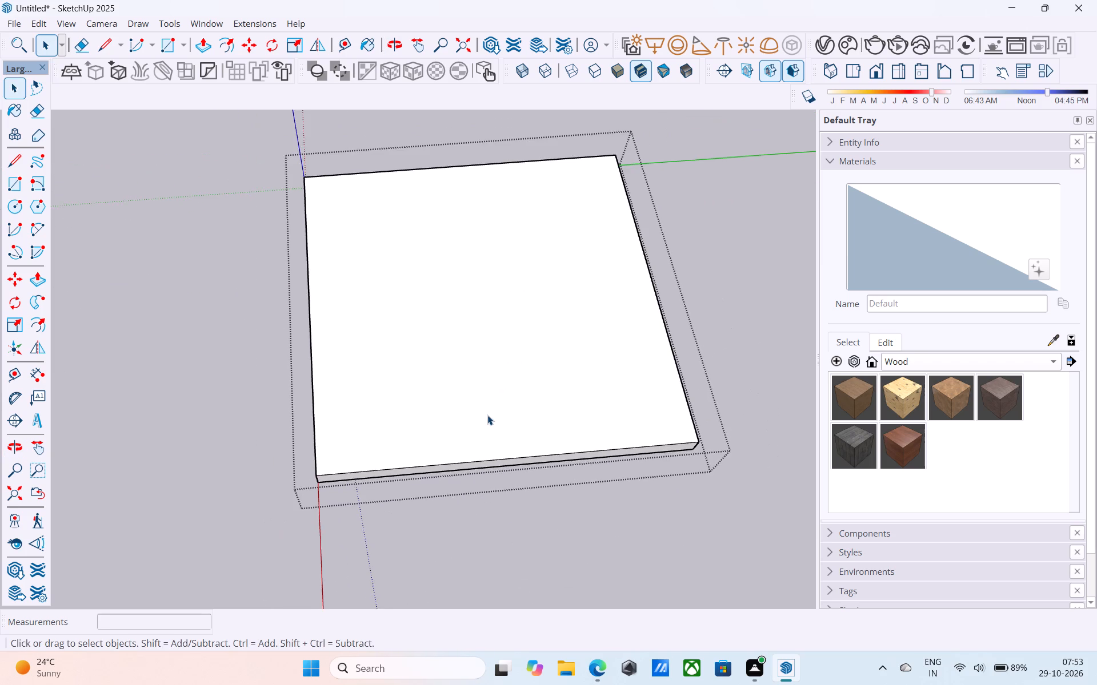
scroll(487, 415, down, 2)
middle_drag(491, 429, 510, 345)
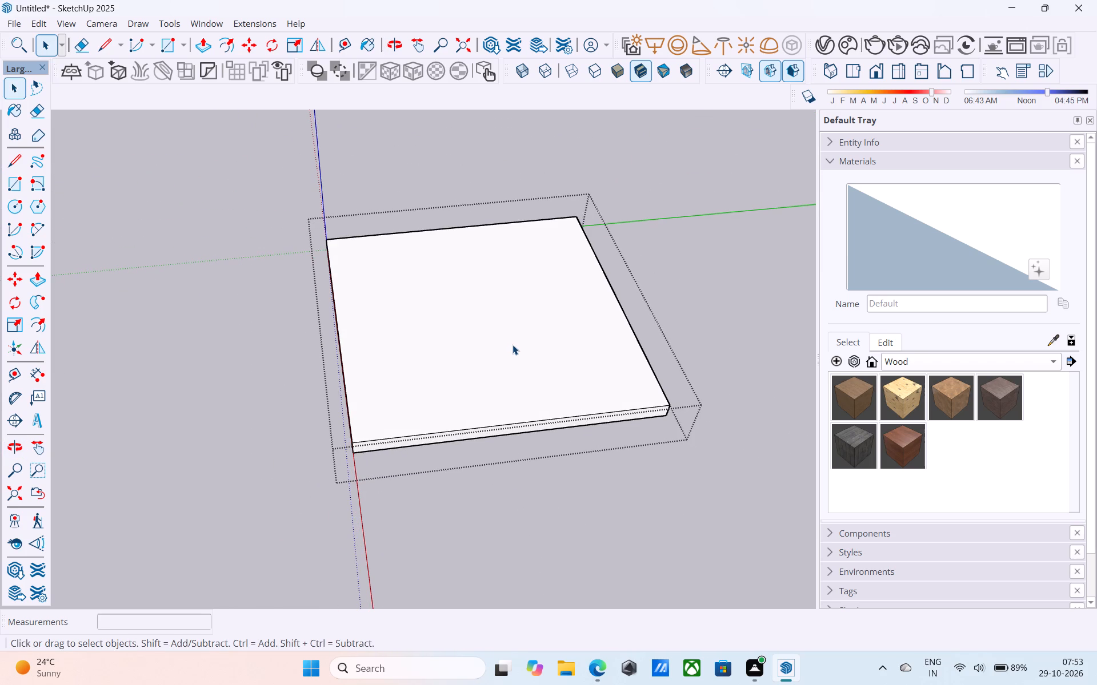
middle_drag(521, 358, 513, 338)
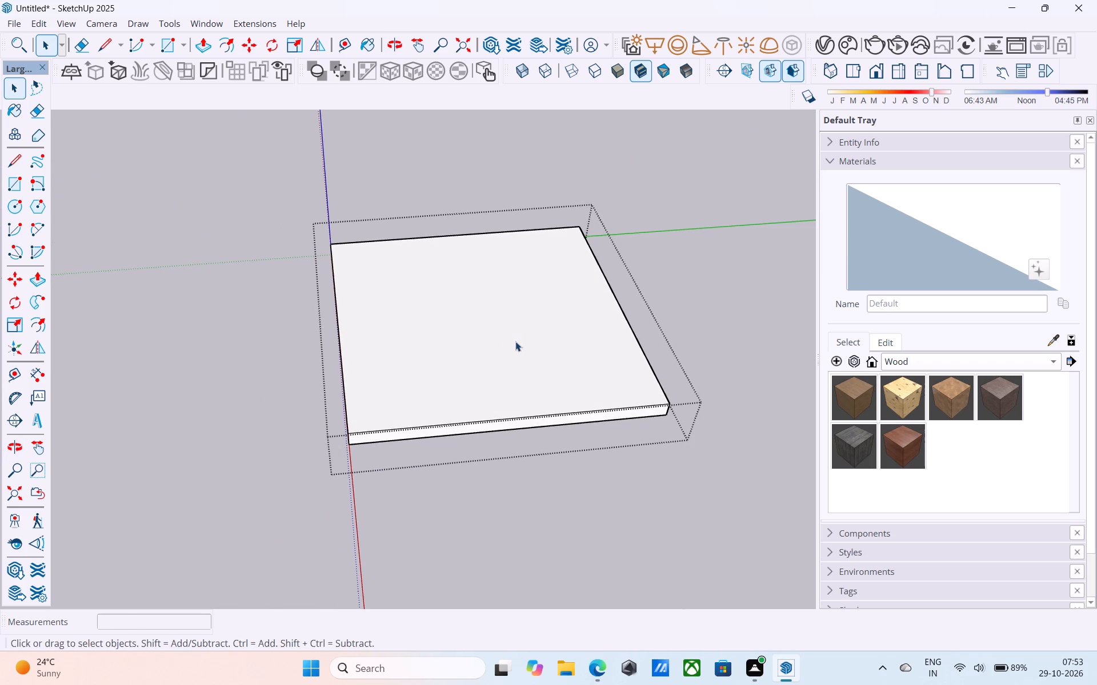
middle_drag(541, 404, 549, 397)
scroll(550, 397, down, 3)
shift+middle_drag(547, 398, 540, 478)
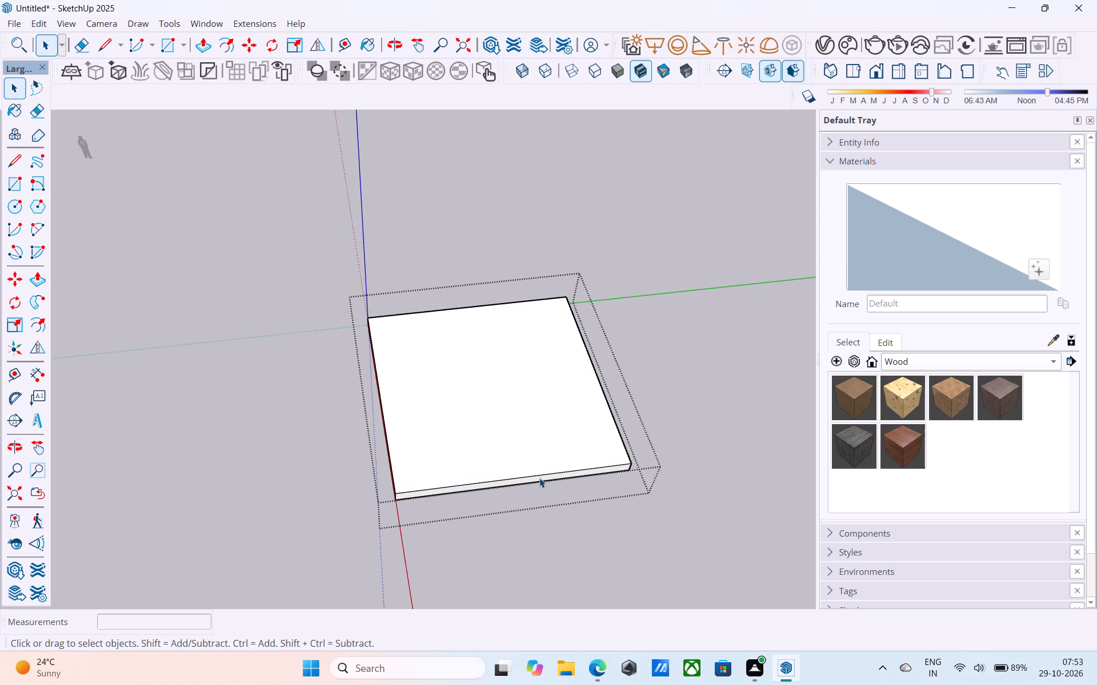
scroll(539, 478, up, 4)
shift+middle_drag(539, 450, 577, 518)
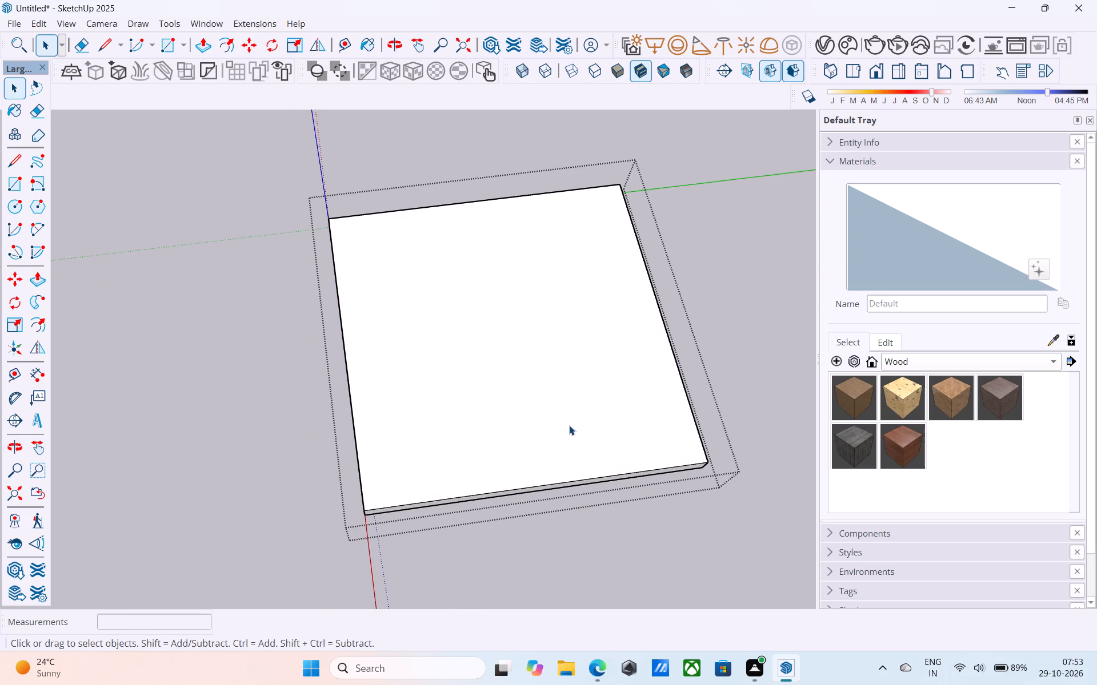
Examine the slab's top face and side edges from several angles.
scroll(569, 425, down, 4)
middle_drag(569, 425, 562, 468)
middle_drag(599, 372, 645, 211)
middle_drag(463, 414, 600, 464)
middle_drag(596, 466, 548, 453)
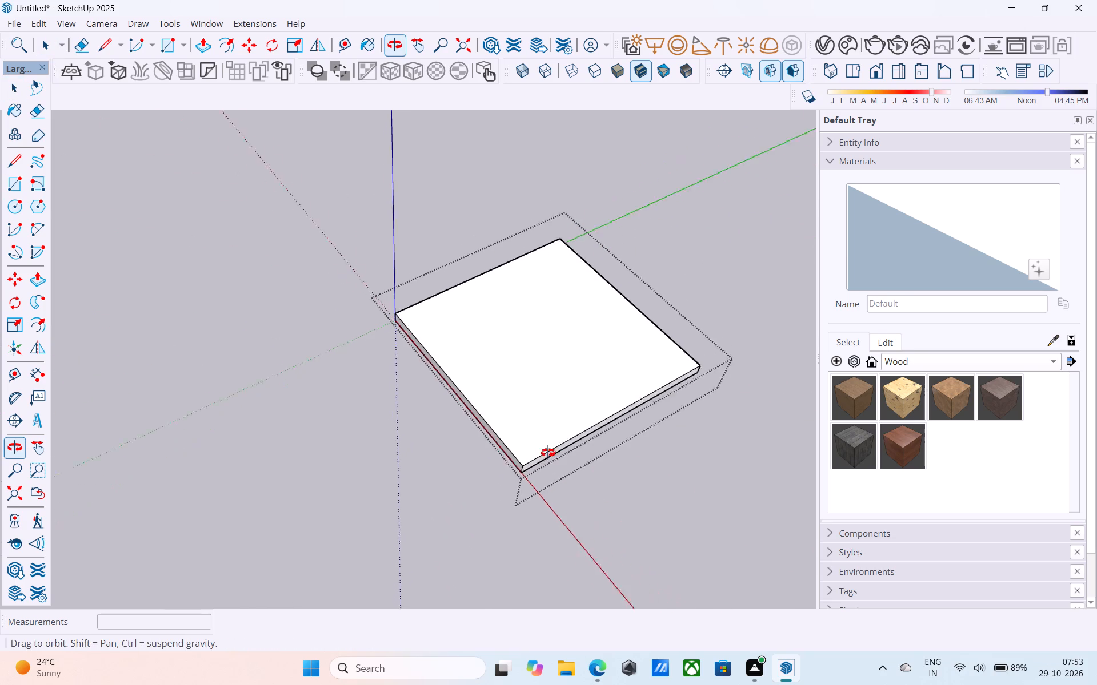
middle_drag(548, 453, 374, 401)
scroll(535, 432, up, 1)
middle_drag(534, 432, 447, 424)
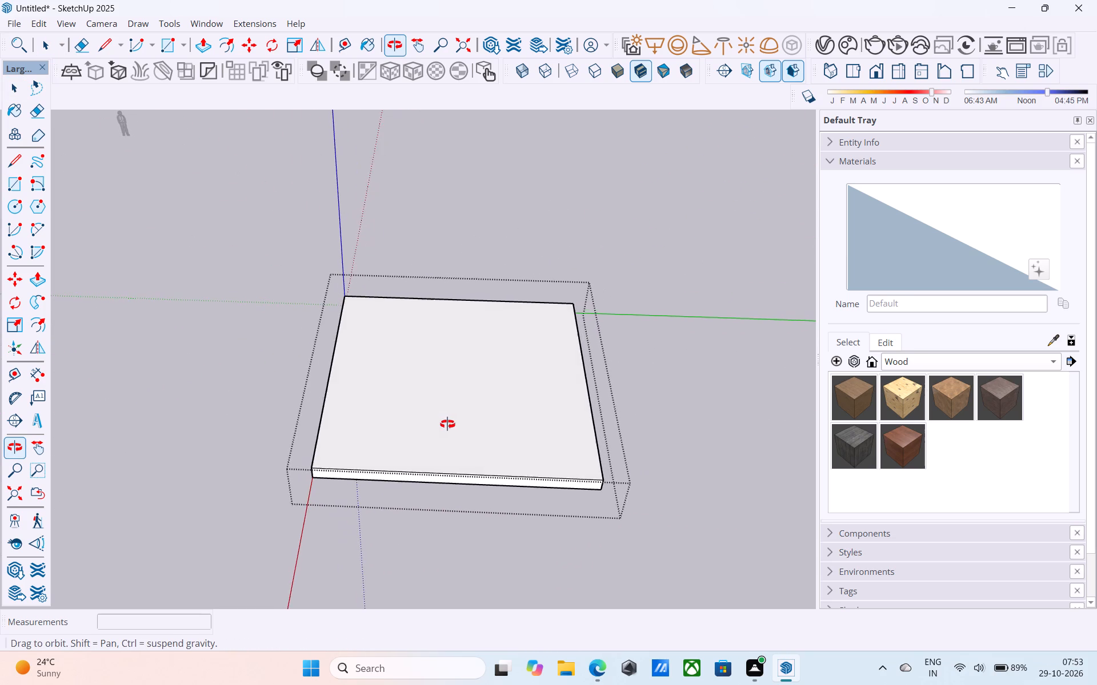
middle_drag(447, 424, 475, 494)
shift+scroll(494, 444, up, 1)
shift+middle_drag(495, 415, 516, 472)
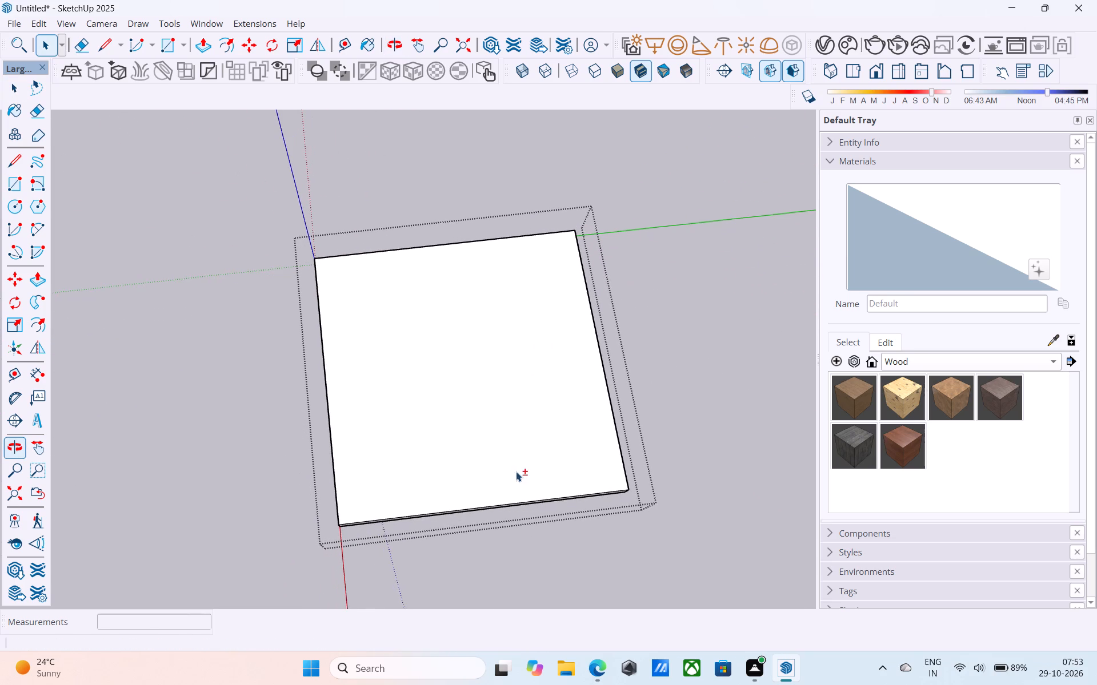
shift+middle_drag(516, 472, 738, 337)
middle_drag(487, 348, 403, 440)
shift+middle_drag(555, 503, 576, 362)
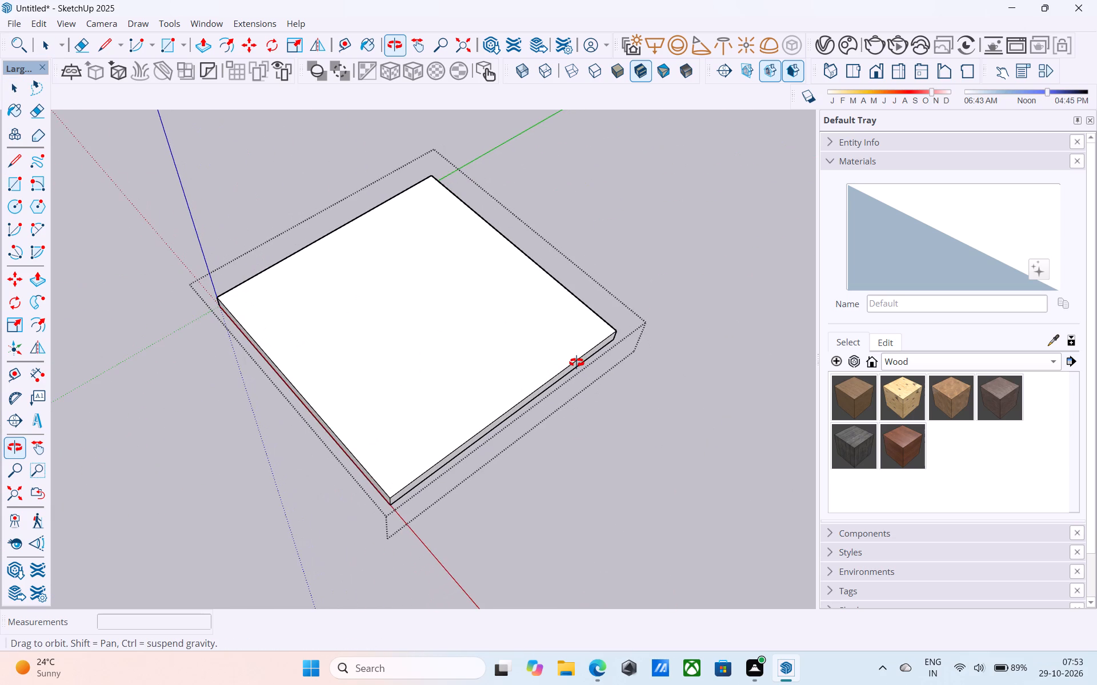
shift+middle_drag(576, 362, 655, 382)
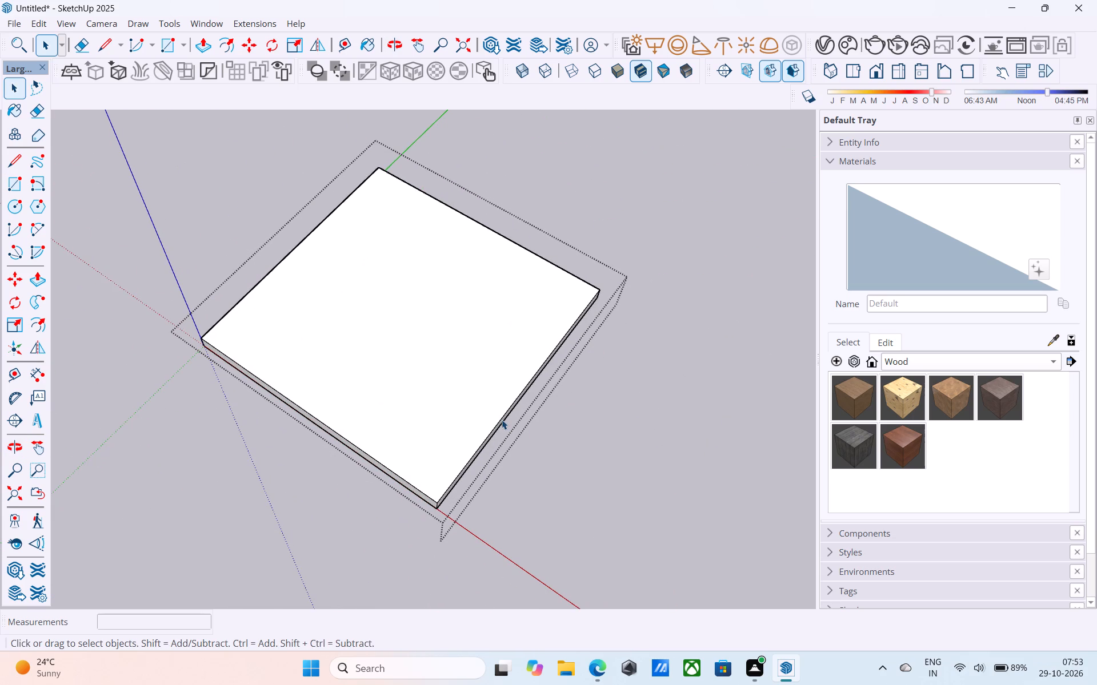
Copy the slab's top front edge, at the far end along the red axis, 4' inward across the top face.
click(502, 420)
scroll(502, 420, up, 1)
shift+middle_drag(502, 420, 518, 363)
key(m)
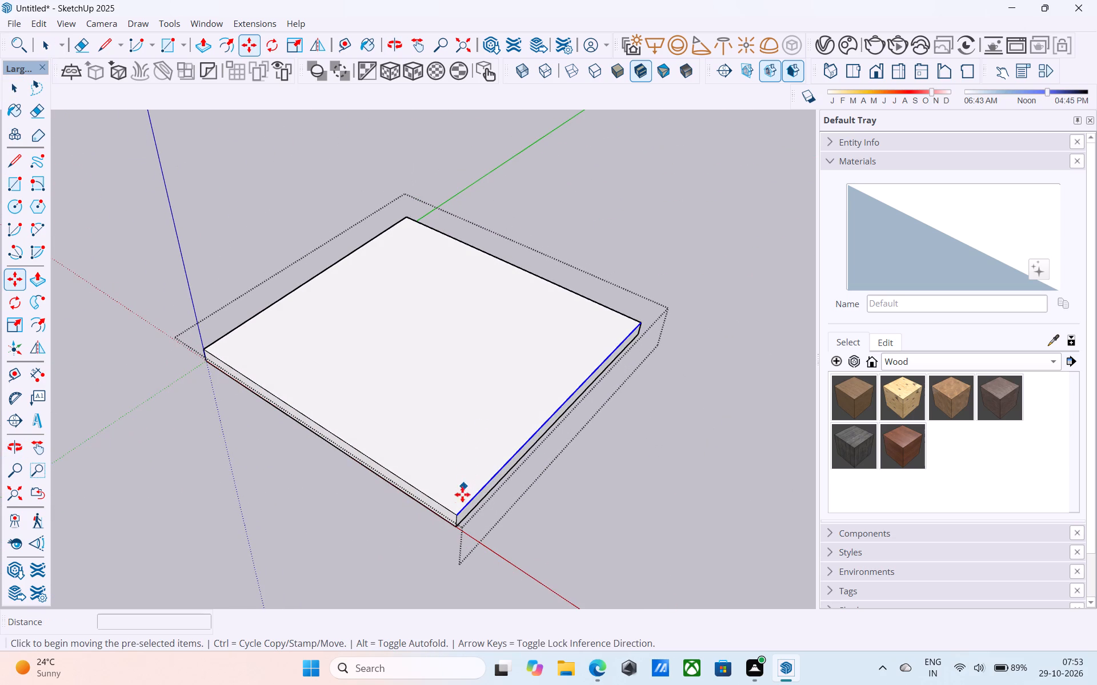
scroll(444, 555, up, 5)
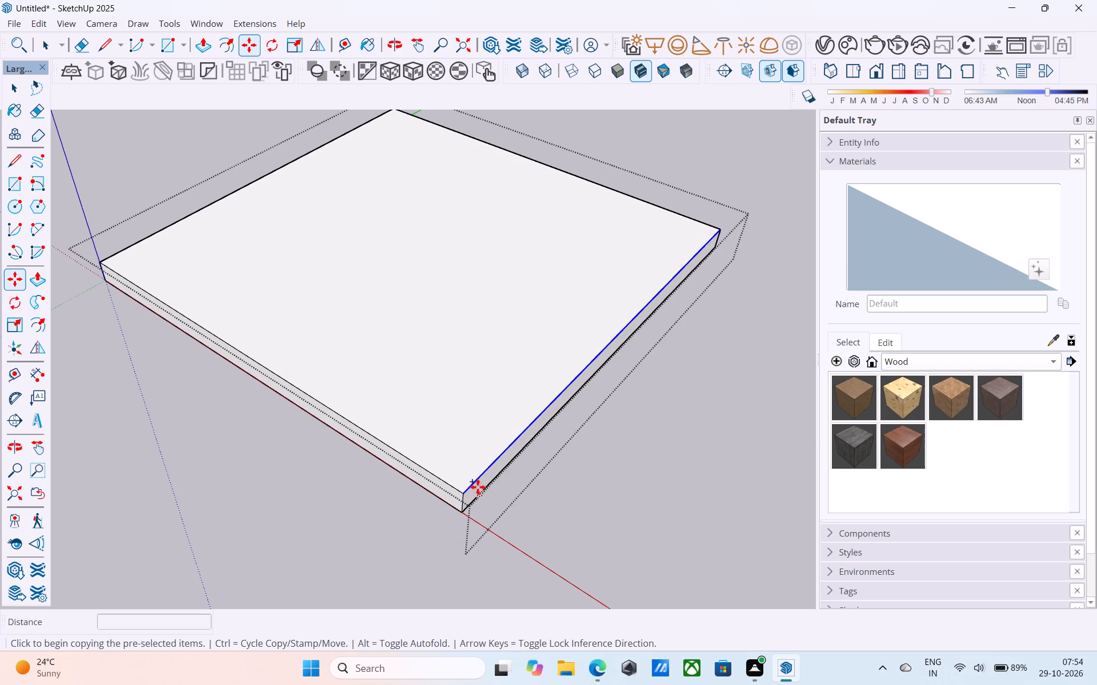
click(465, 489)
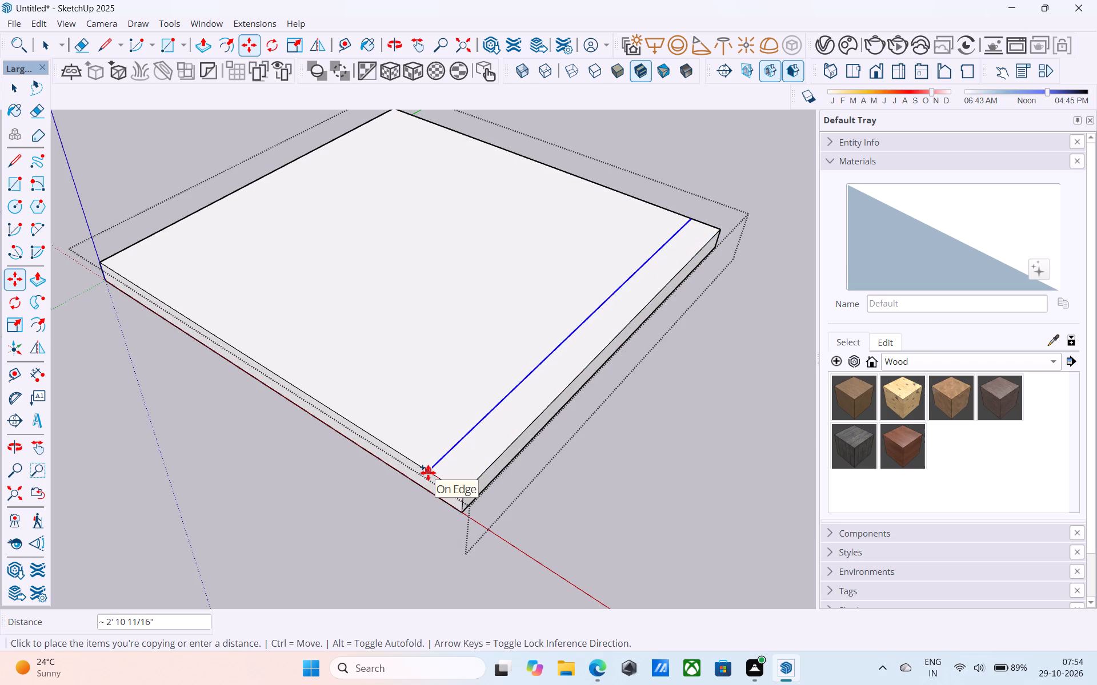
text(4')
key(Return)
Copy the new line a further 6" inward to form a narrow strip parallel to the front edge.
click(414, 462)
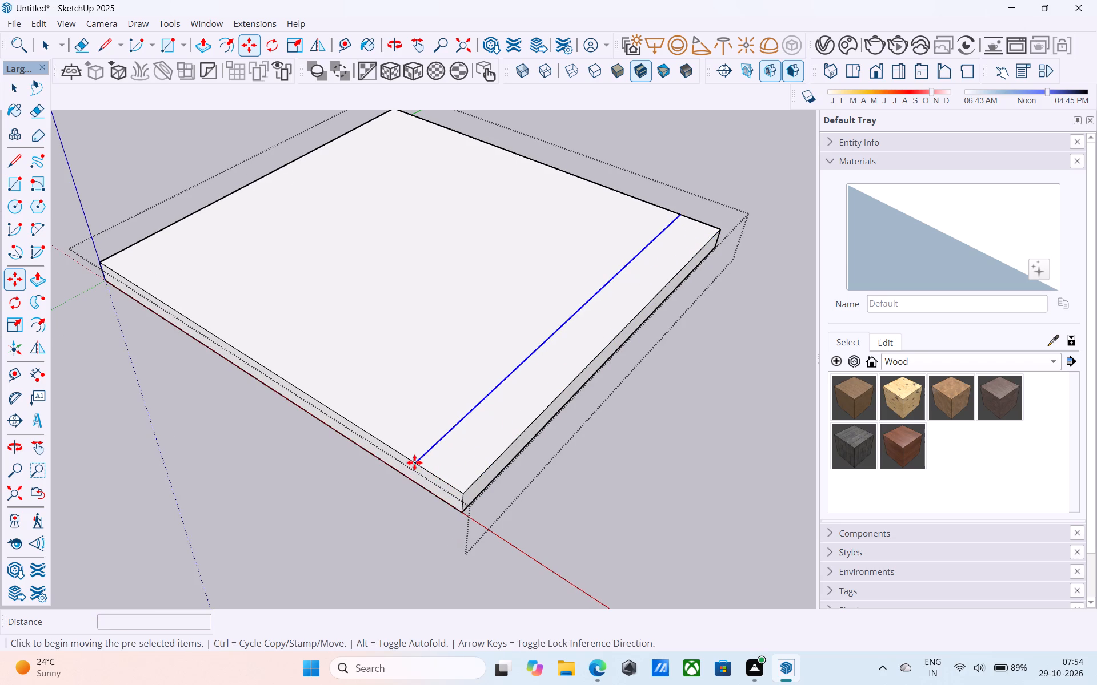
key(6)
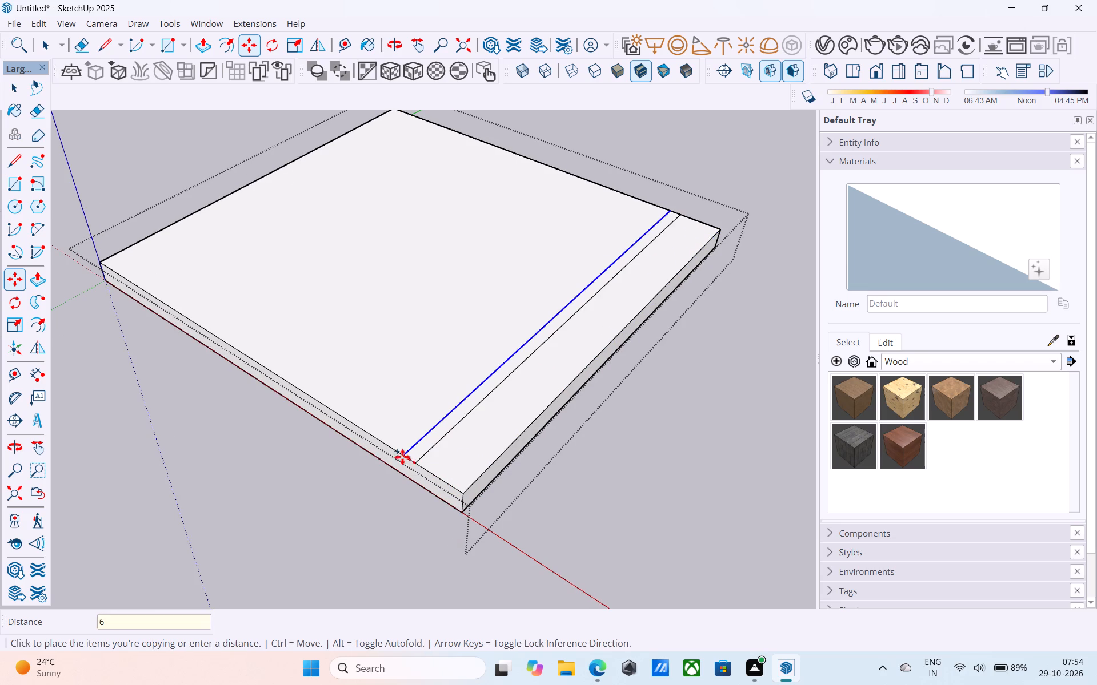
key(shift+quotedbl)
key(Return)
key(space)
Copy the top side edge running back from the inner strip line, along that line to about the middle of the slab.
scroll(431, 448, up, 1)
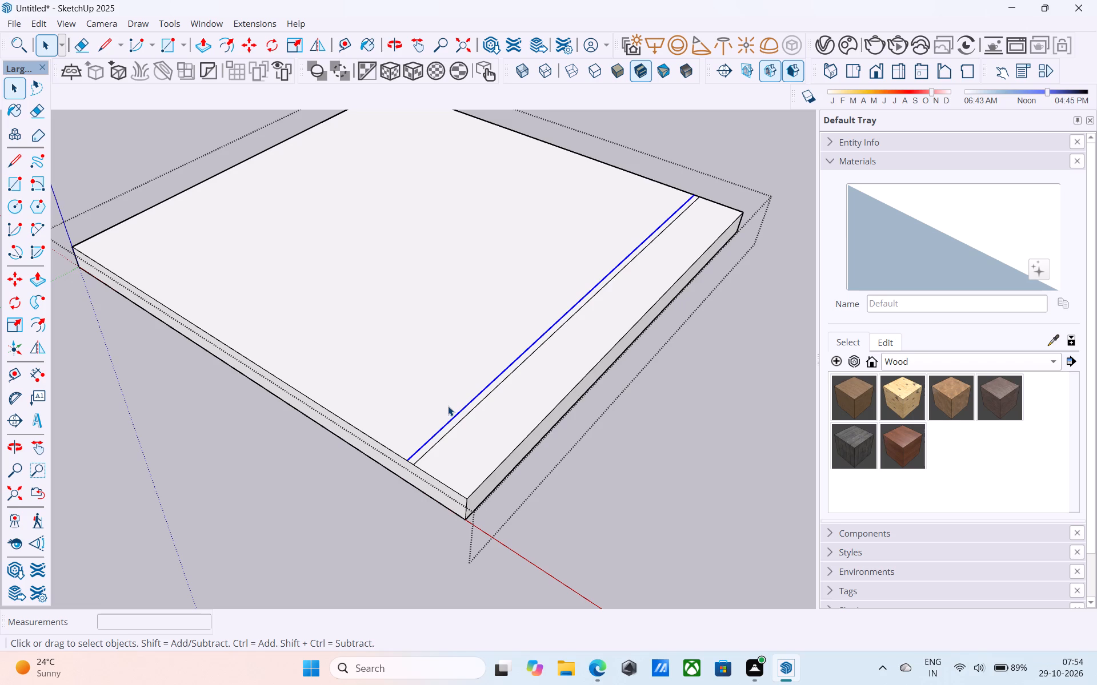
scroll(443, 423, down, 3)
middle_drag(434, 454, 413, 466)
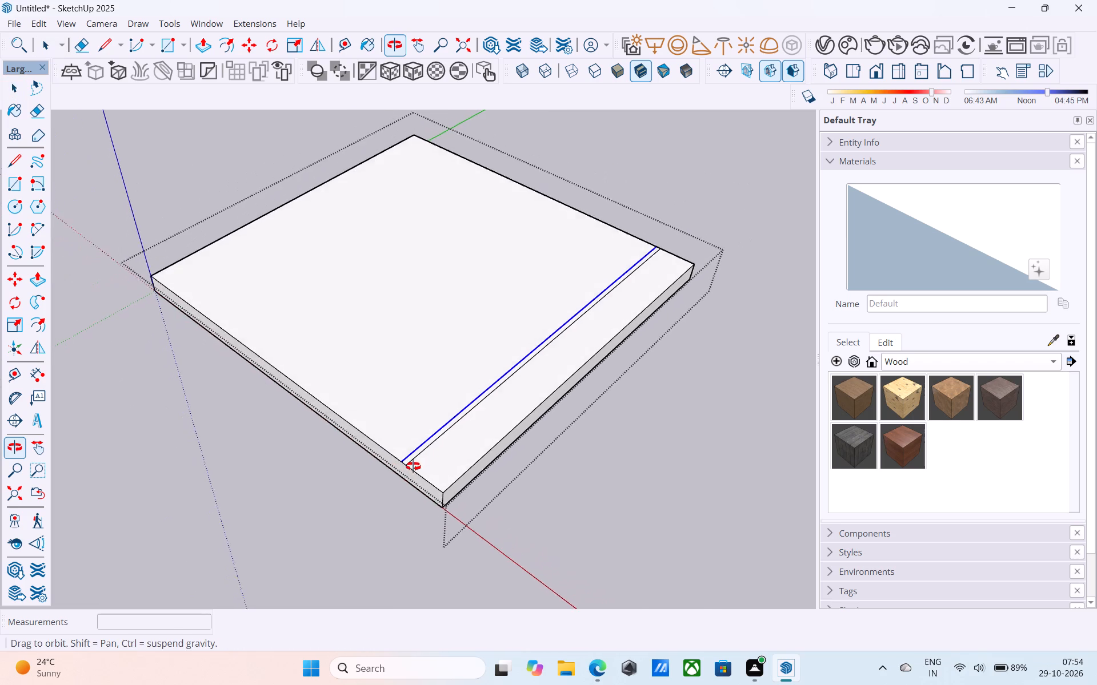
middle_drag(413, 466, 385, 491)
middle_drag(465, 392, 458, 397)
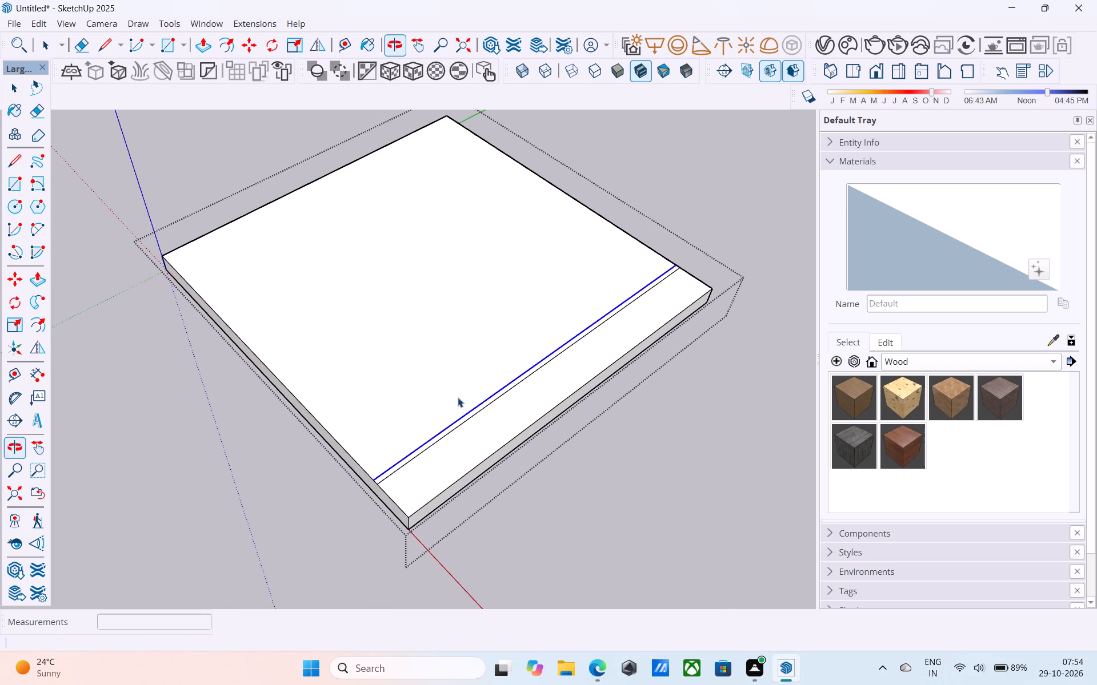
scroll(483, 351, up, 2)
scroll(491, 354, down, 2)
middle_drag(497, 352, 499, 352)
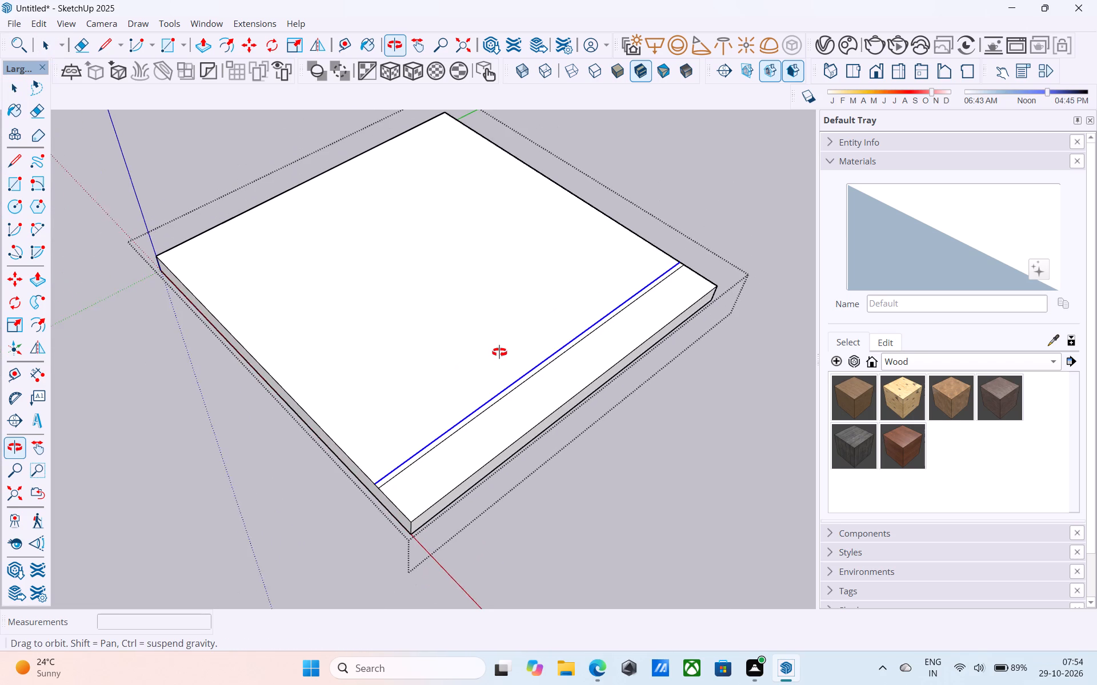
middle_drag(499, 352, 509, 420)
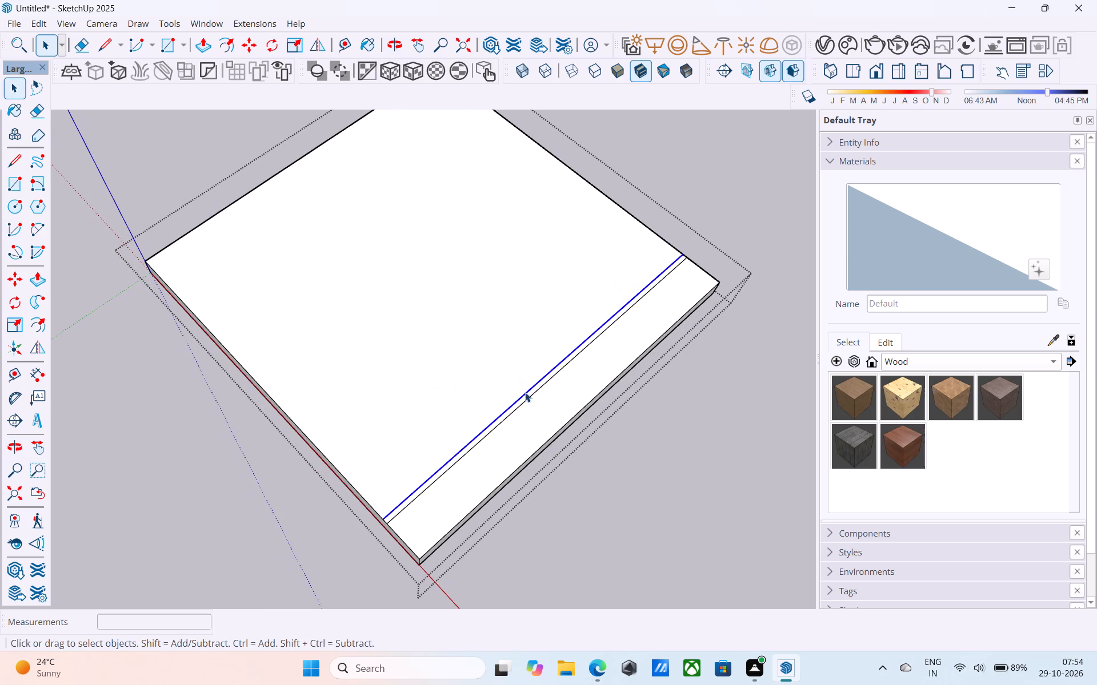
key(l)
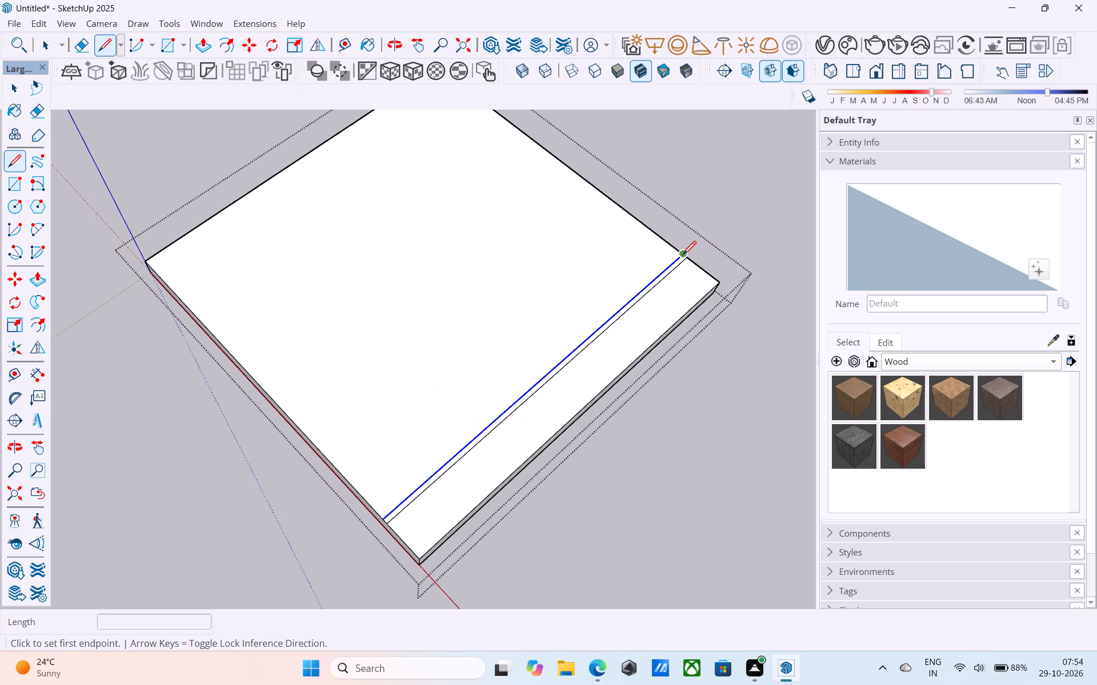
key(space)
click(677, 250)
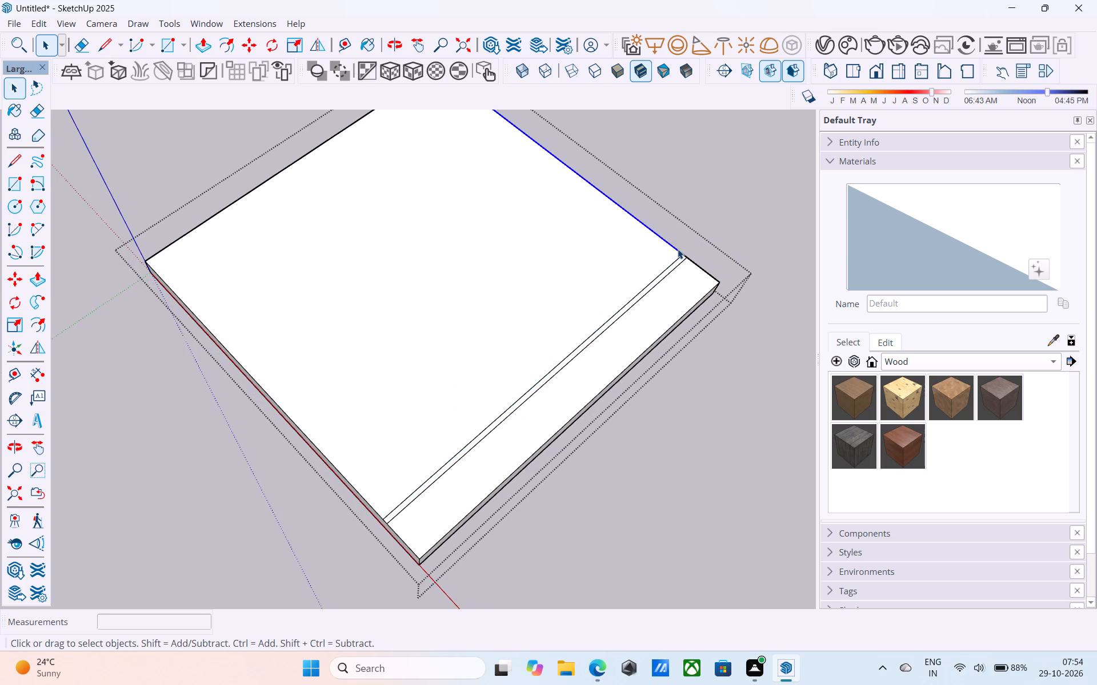
middle_drag(678, 249, 636, 265)
key(m)
scroll(644, 292, up, 5)
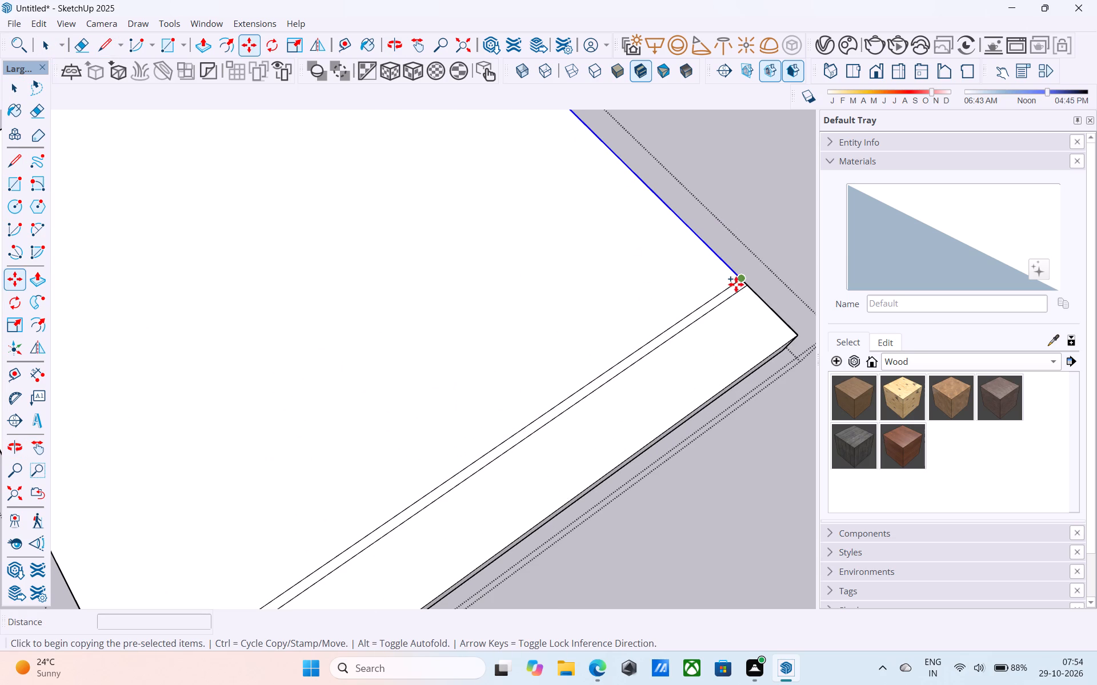
click(737, 281)
scroll(646, 334, down, 4)
middle_drag(514, 417, 546, 363)
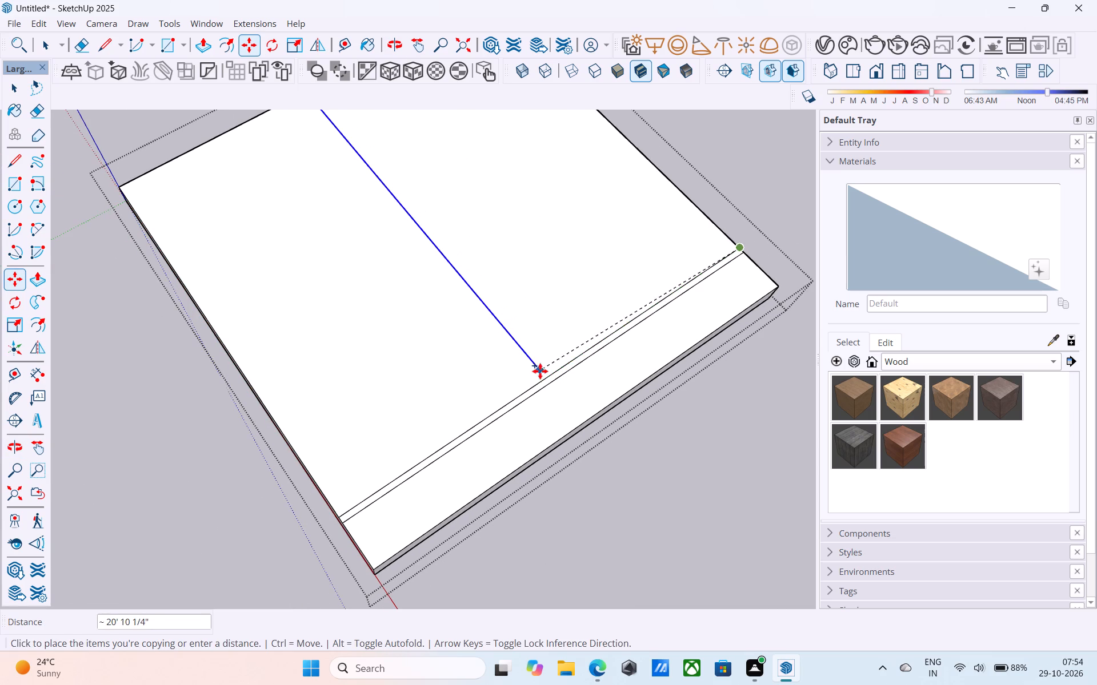
click(552, 369)
Copy the middle line about 6" toward the origin side to form a second narrow strip meeting the front strip.
scroll(552, 367, down, 3)
shift+middle_drag(550, 383, 566, 478)
middle_drag(557, 377, 608, 476)
shift+scroll(566, 421, down, 1)
shift+middle_drag(600, 496, 505, 207)
middle_drag(544, 413, 539, 424)
key(m)
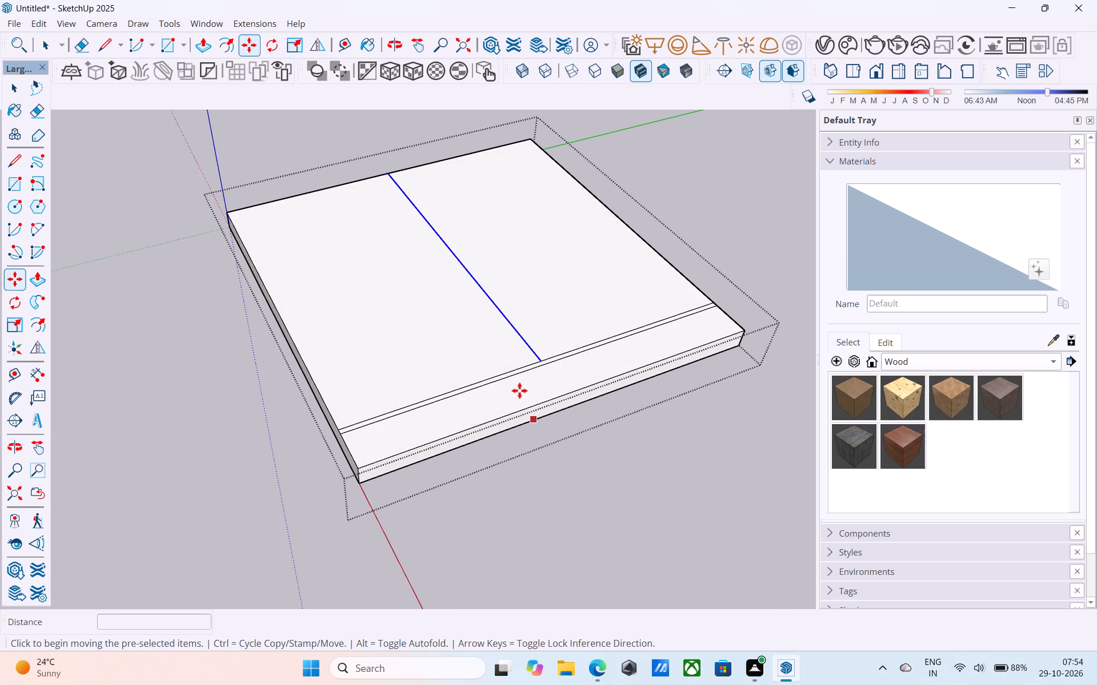
ctrl+scroll(509, 364, up, 6)
click(567, 362)
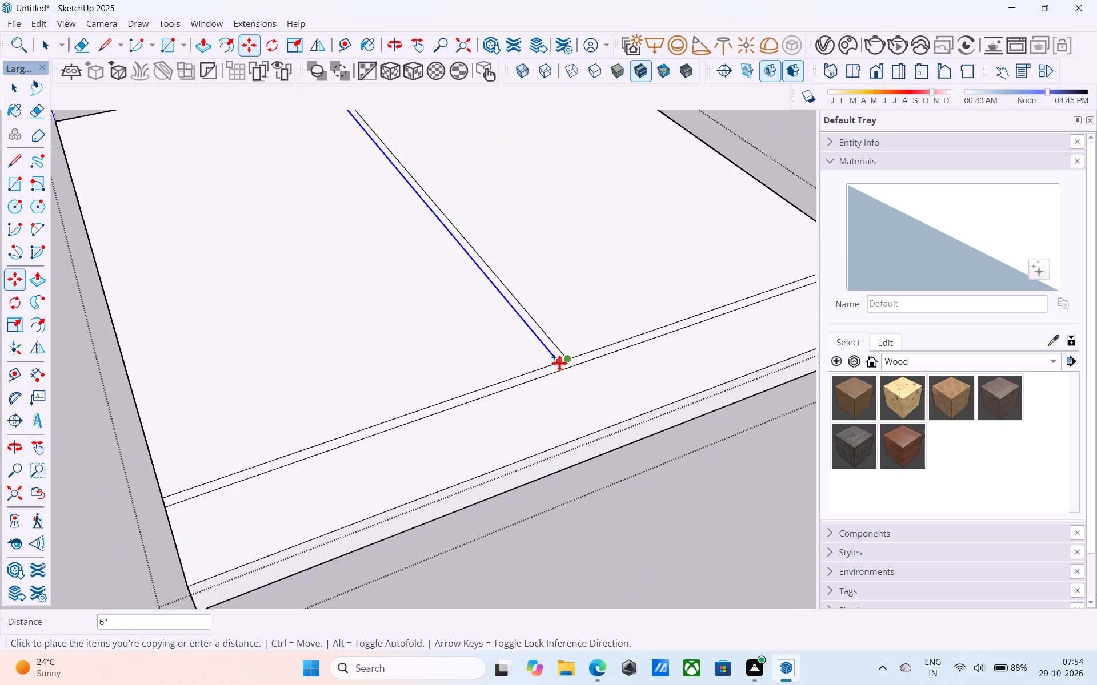
click(555, 365)
key(space)
Examine the layout of the front and middle strips on the slab's top face from several angles.
scroll(554, 365, down, 6)
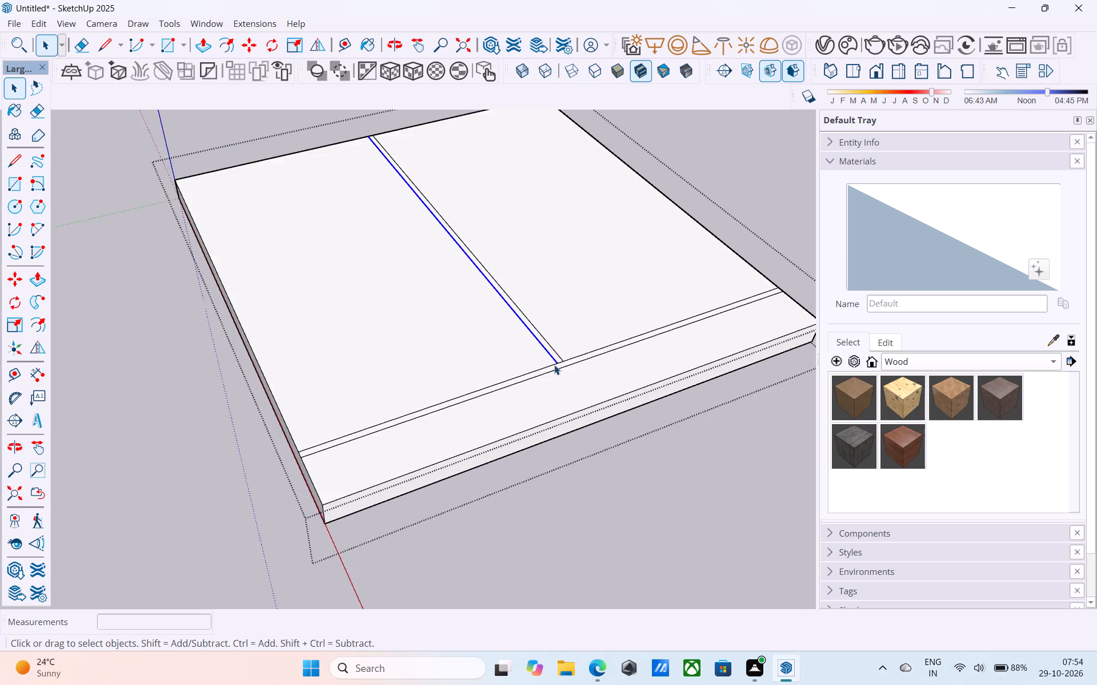
scroll(554, 365, down, 2)
middle_drag(554, 365, 556, 406)
scroll(558, 403, down, 1)
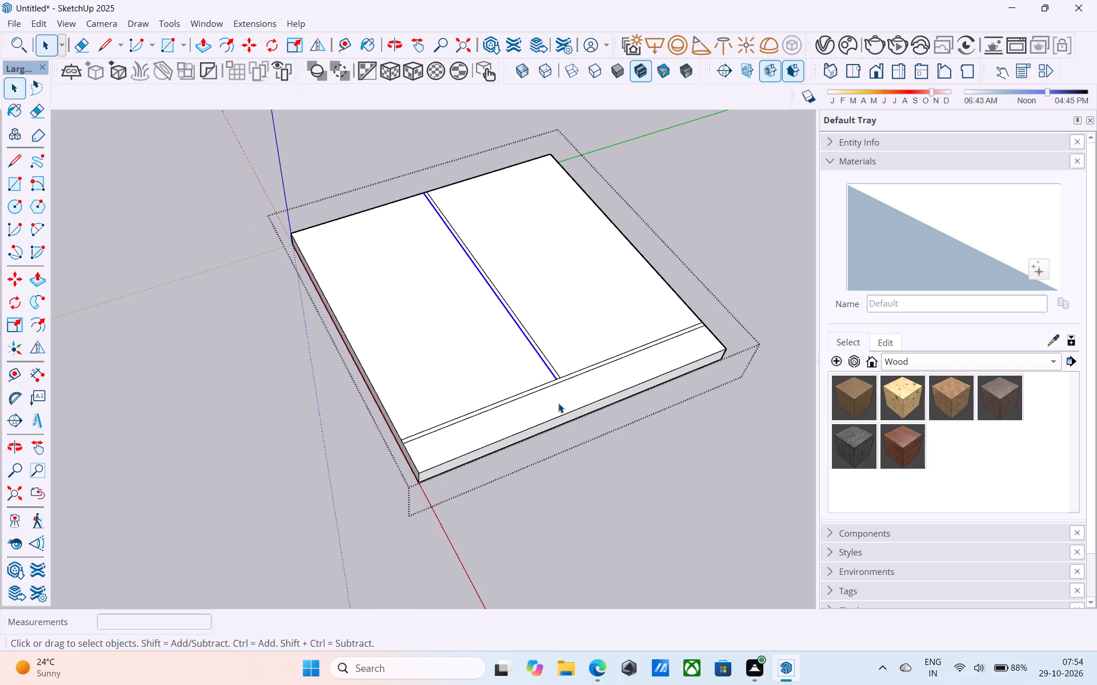
scroll(558, 403, down, 3)
middle_drag(558, 403, 766, 359)
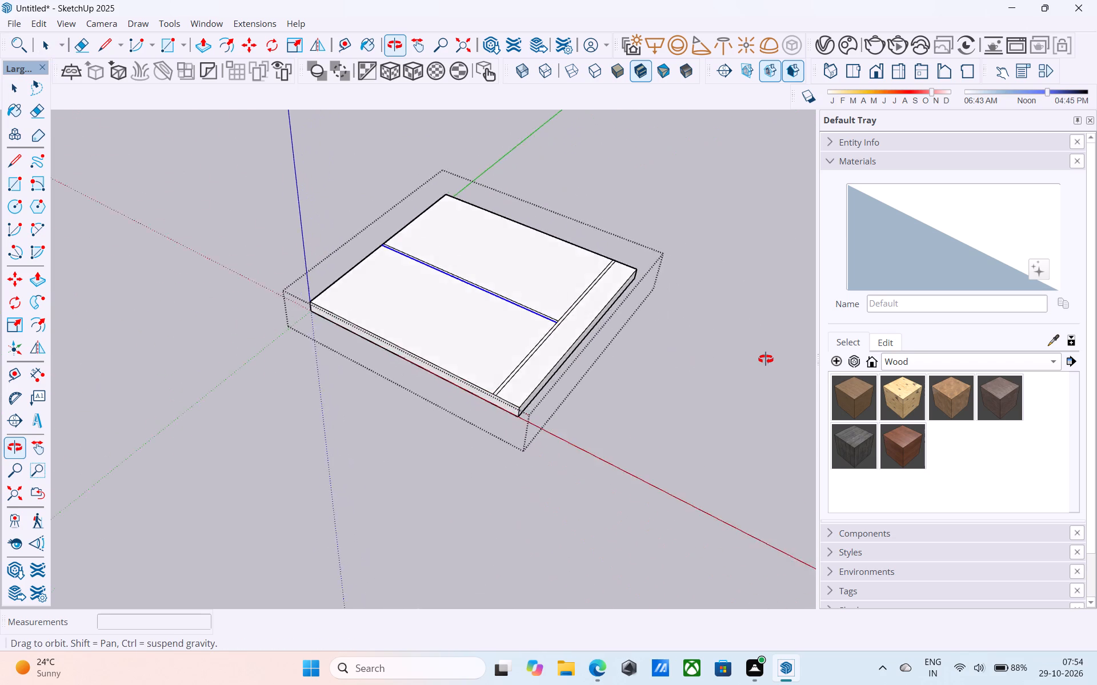
middle_drag(766, 359, 745, 313)
middle_drag(665, 333, 543, 368)
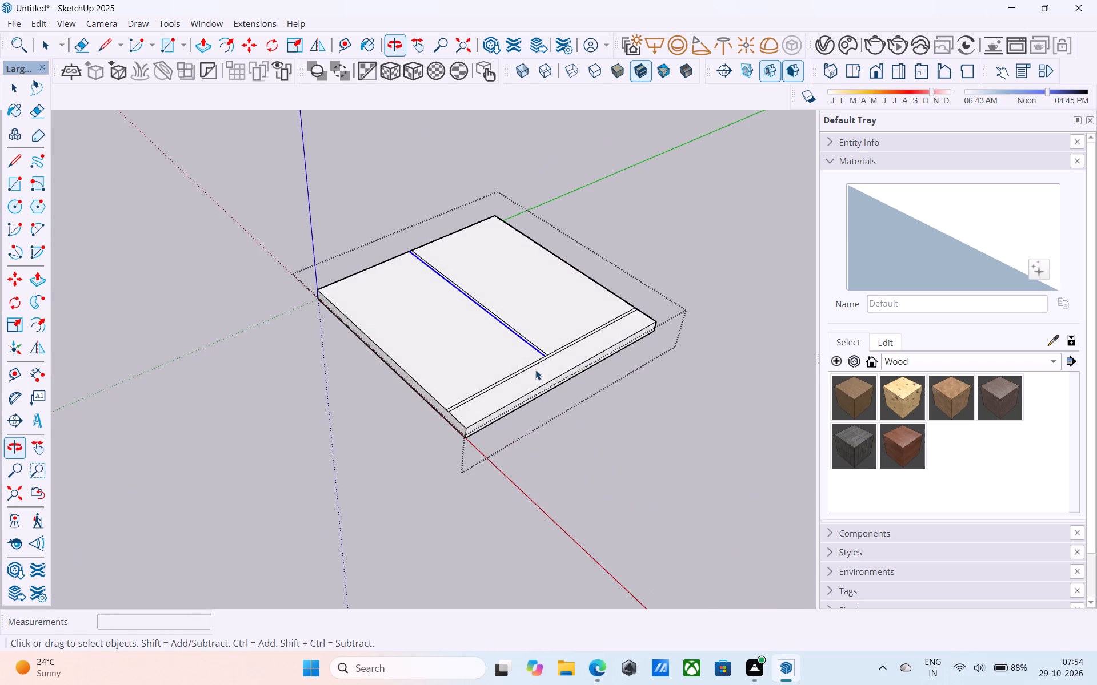
scroll(535, 370, up, 3)
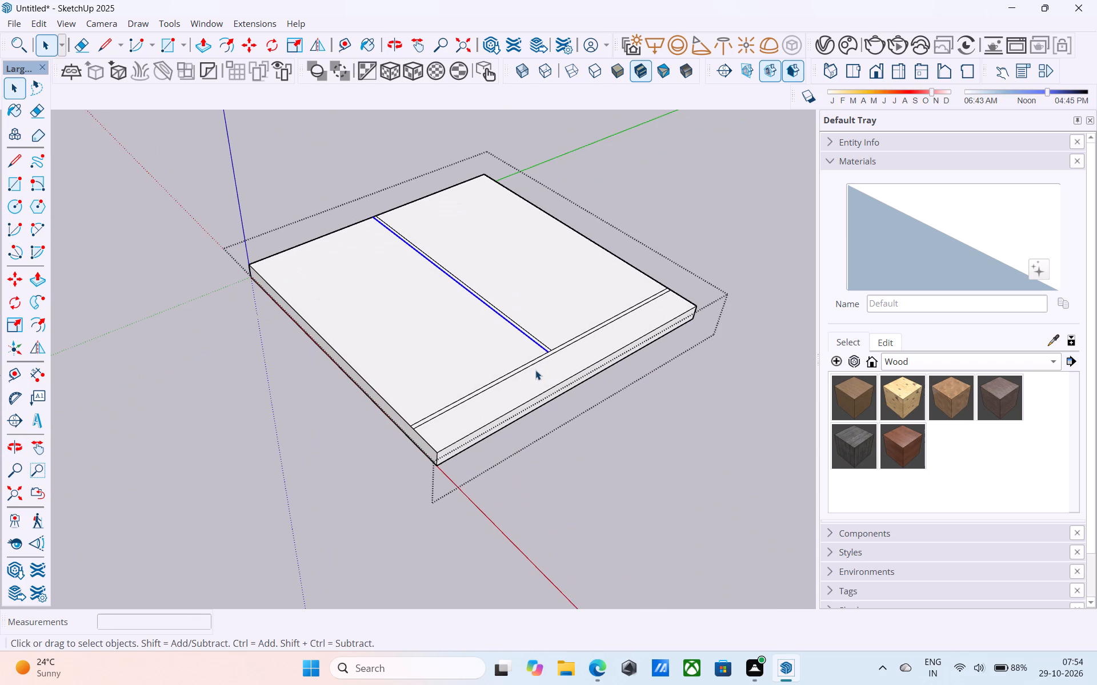
scroll(535, 370, down, 3)
middle_drag(514, 375, 429, 399)
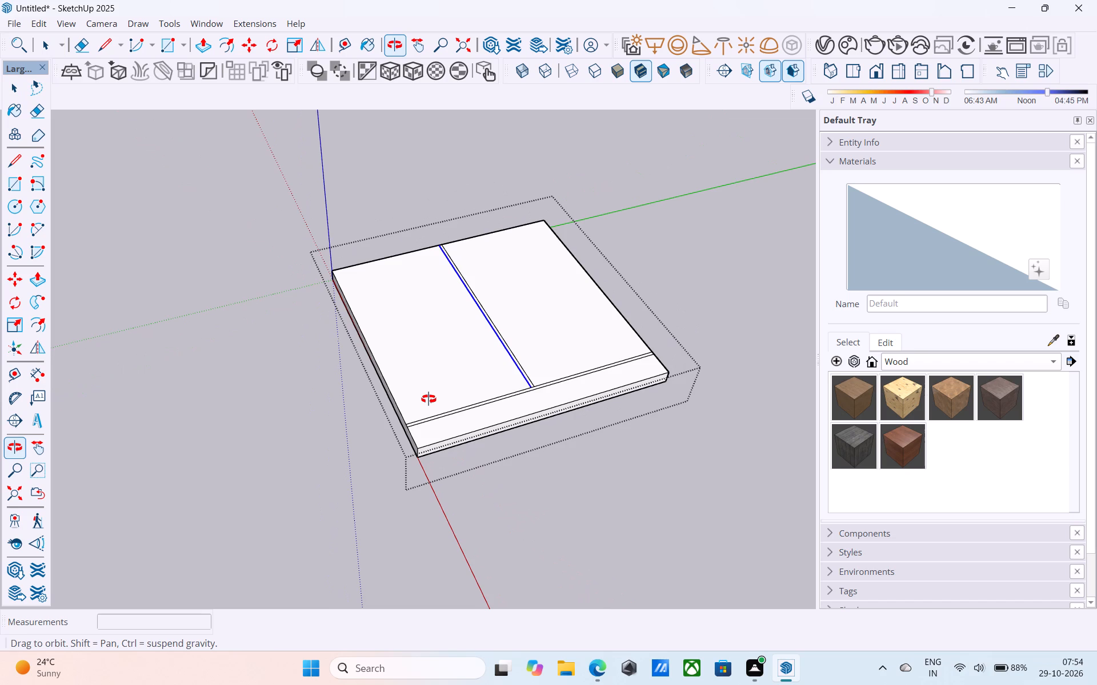
middle_drag(429, 399, 383, 366)
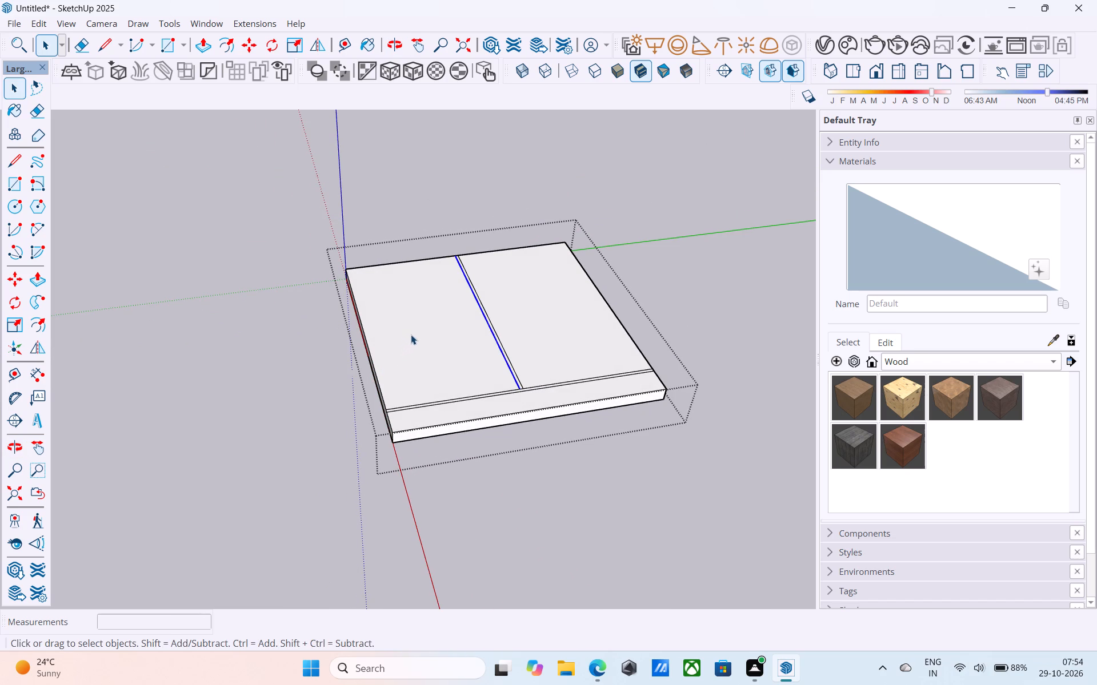
scroll(399, 367, up, 4)
middle_drag(592, 406, 691, 360)
scroll(188, 365, down, 3)
middle_drag(277, 360, 267, 511)
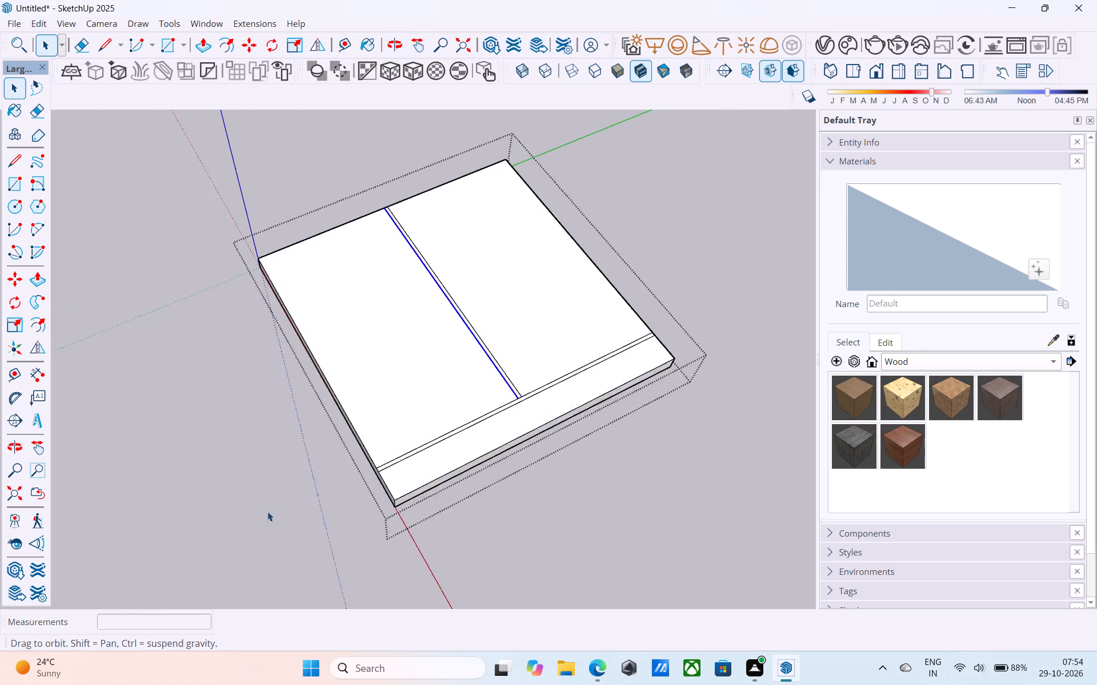
middle_drag(267, 511, 267, 511)
shift+middle_drag(412, 420, 402, 407)
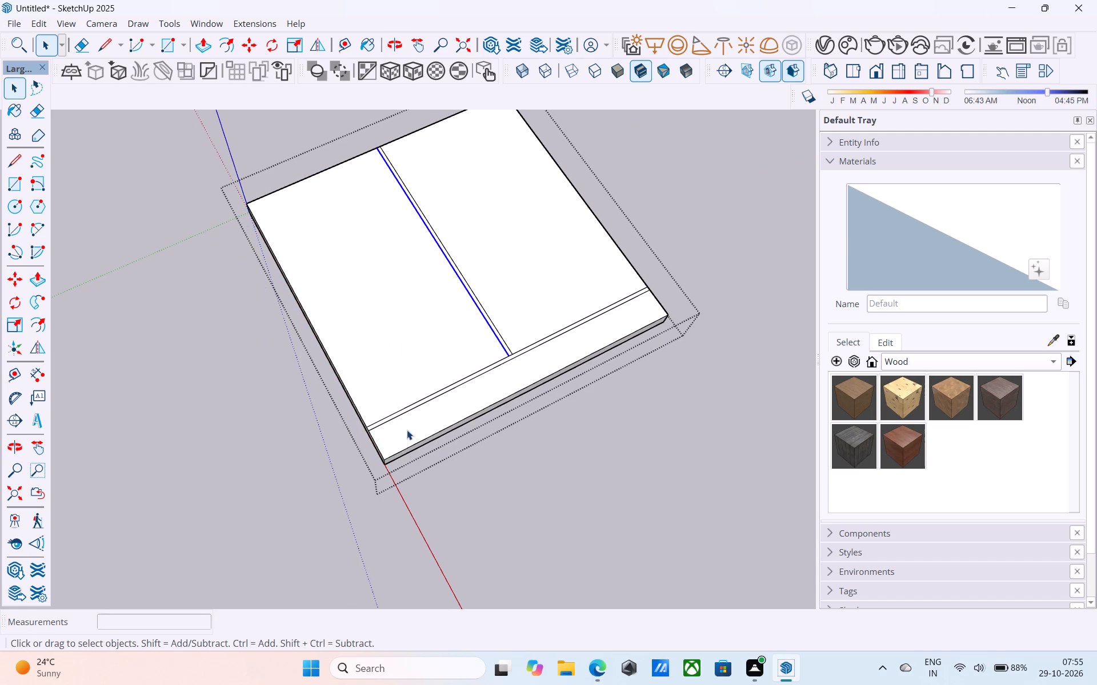
middle_drag(410, 455, 409, 419)
scroll(461, 373, up, 2)
middle_drag(477, 229, 449, 353)
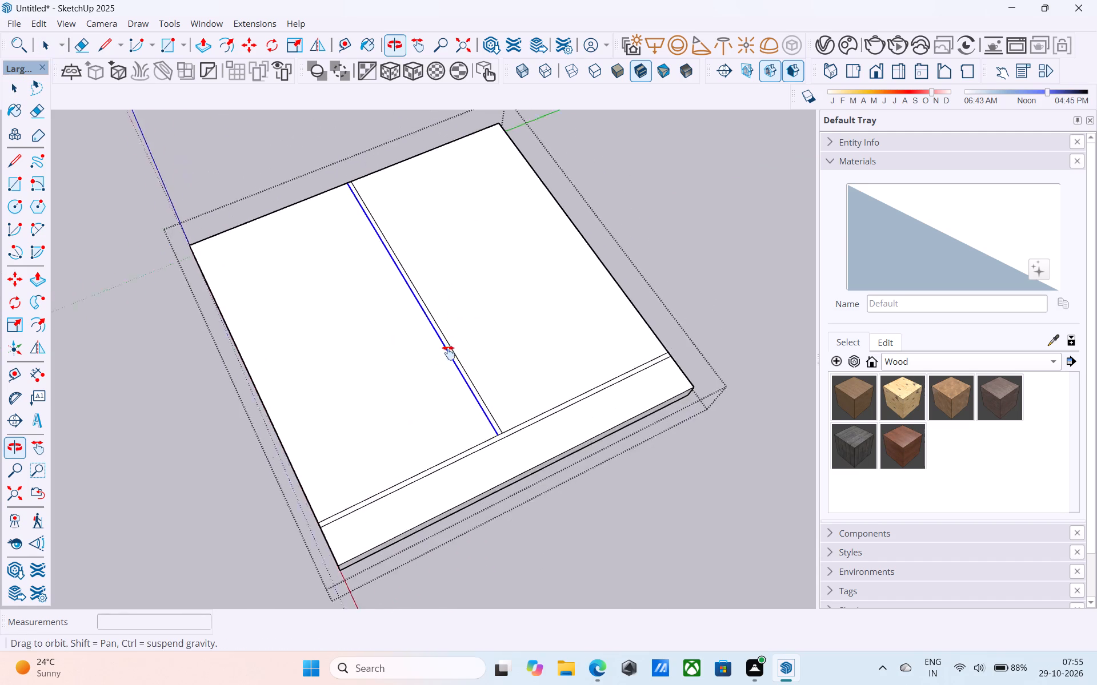
middle_drag(449, 353, 452, 358)
scroll(509, 367, up, 1)
middle_drag(509, 367, 507, 238)
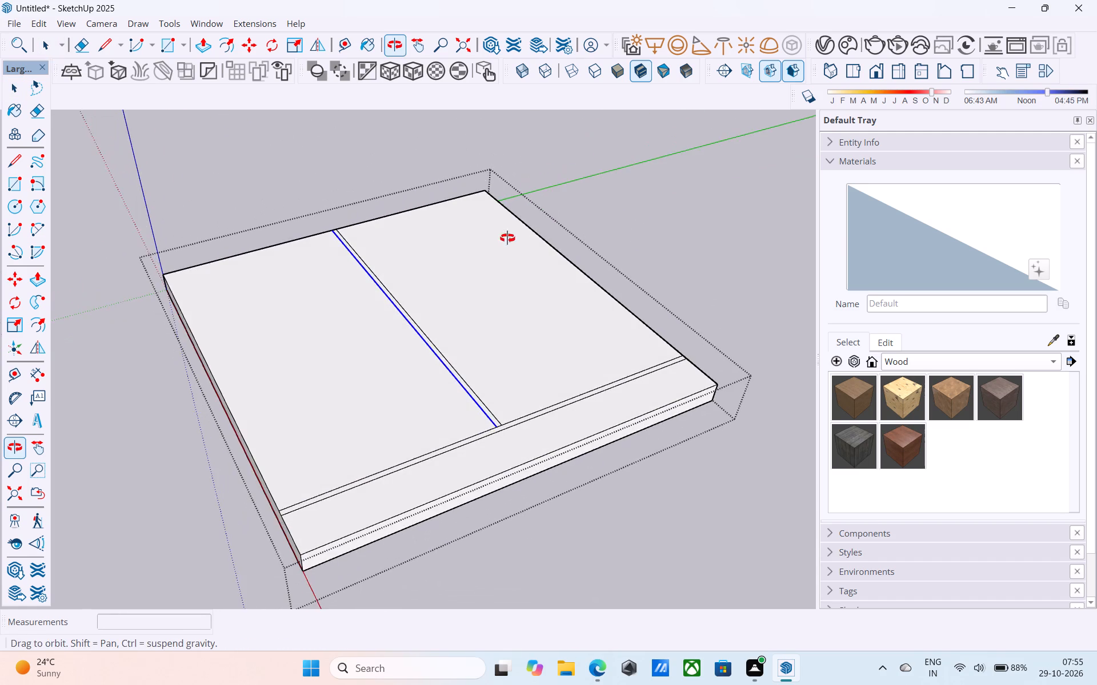
middle_drag(507, 238, 509, 238)
scroll(580, 247, down, 2)
middle_drag(581, 248, 462, 216)
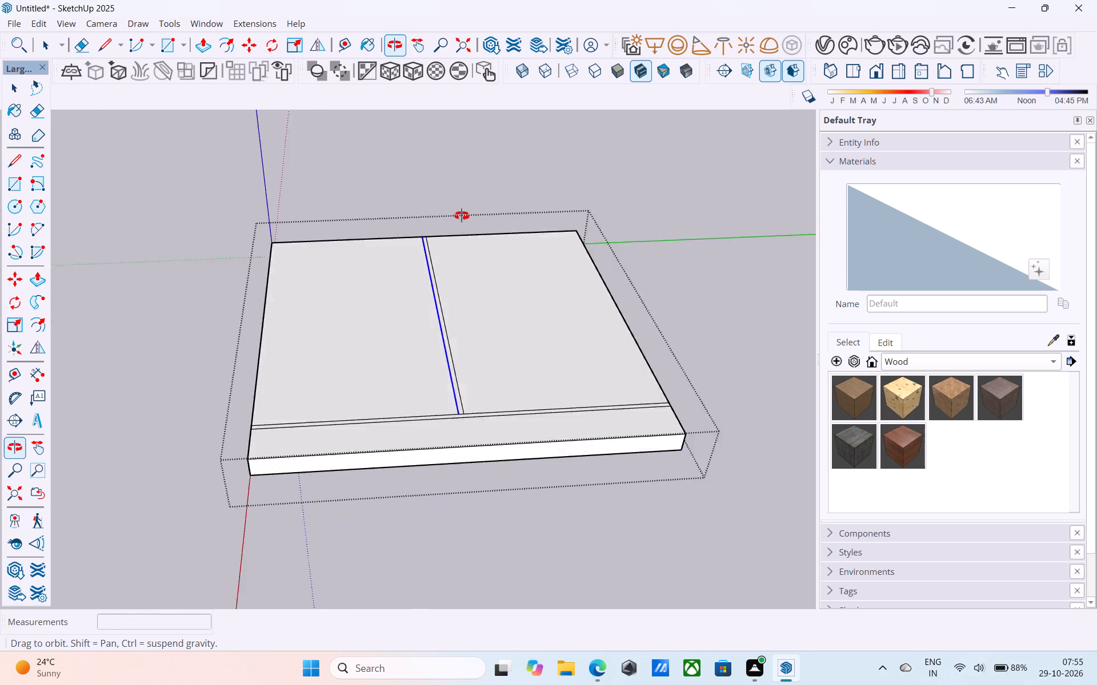
middle_drag(462, 216, 367, 225)
middle_drag(628, 257, 643, 221)
middle_drag(610, 400, 625, 470)
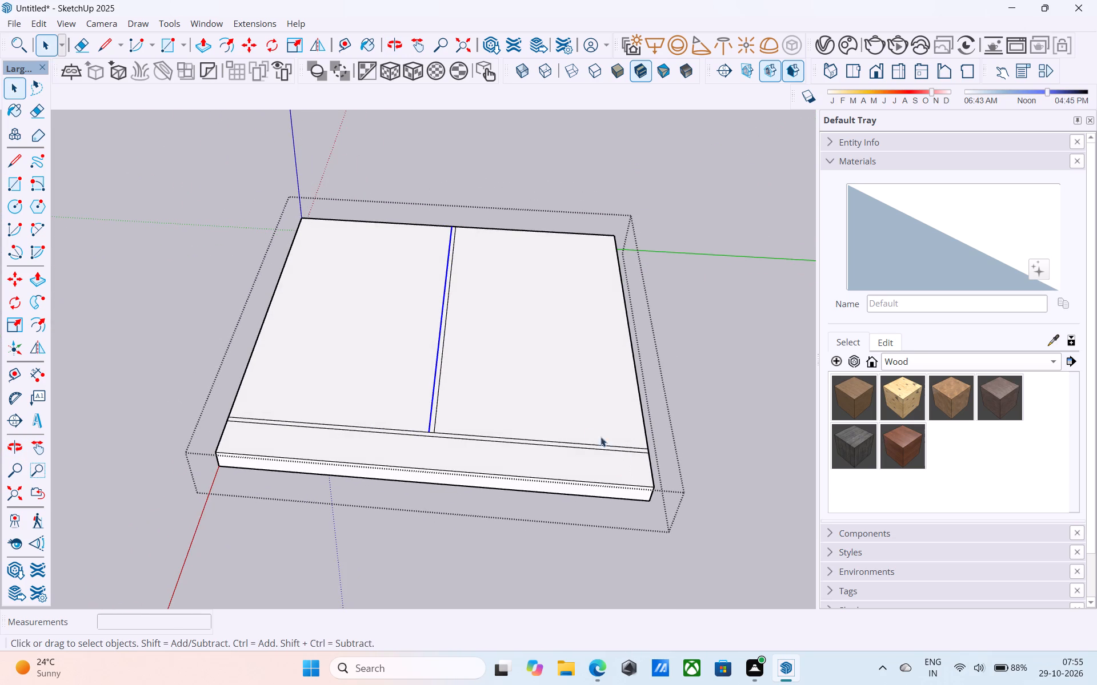
key(semicolon)
key(period)
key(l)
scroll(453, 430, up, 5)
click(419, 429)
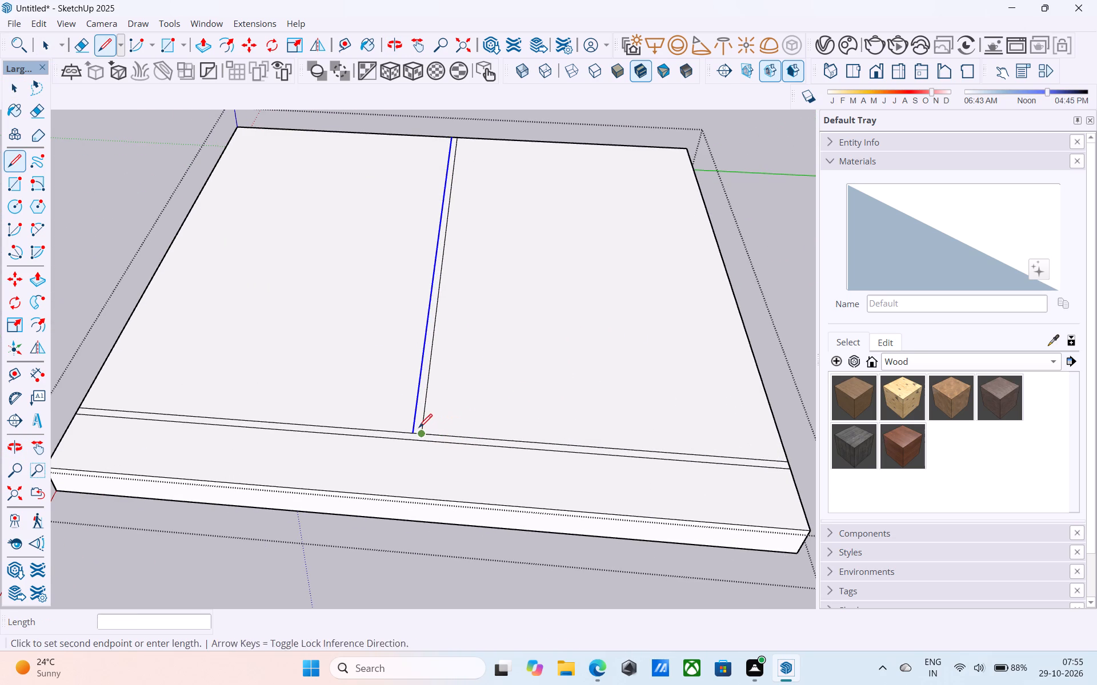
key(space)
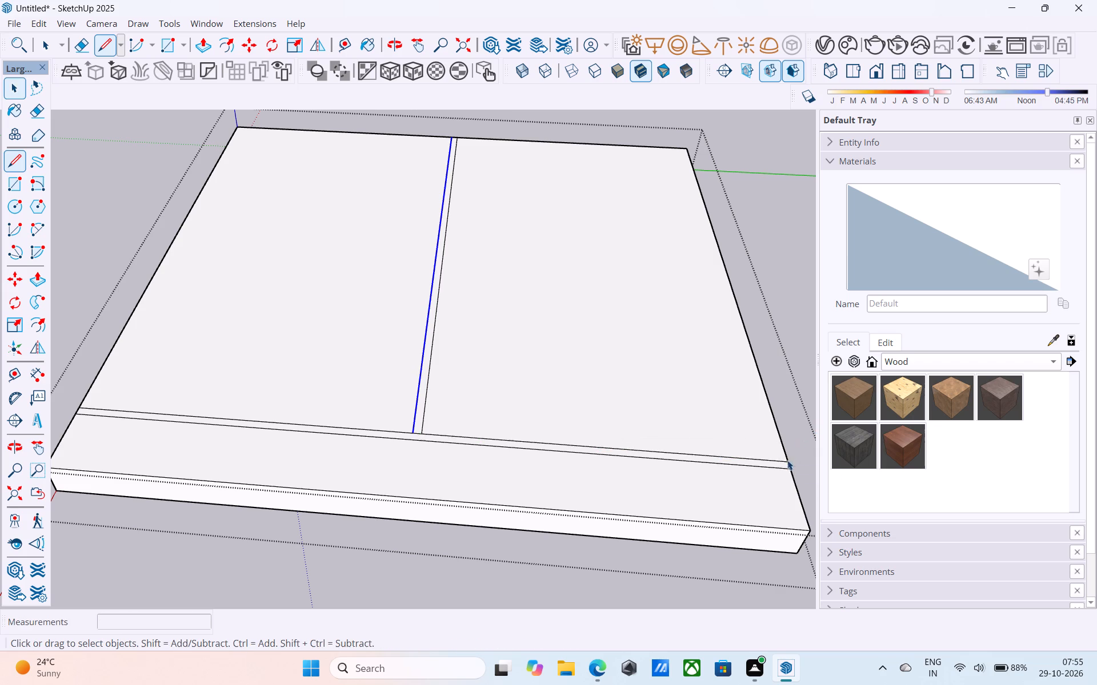
Examine the strip layout on the slab's top face from several angles.
scroll(714, 426, down, 6)
scroll(767, 372, down, 3)
middle_drag(555, 359, 585, 432)
scroll(687, 441, down, 1)
shift+middle_drag(687, 441, 704, 373)
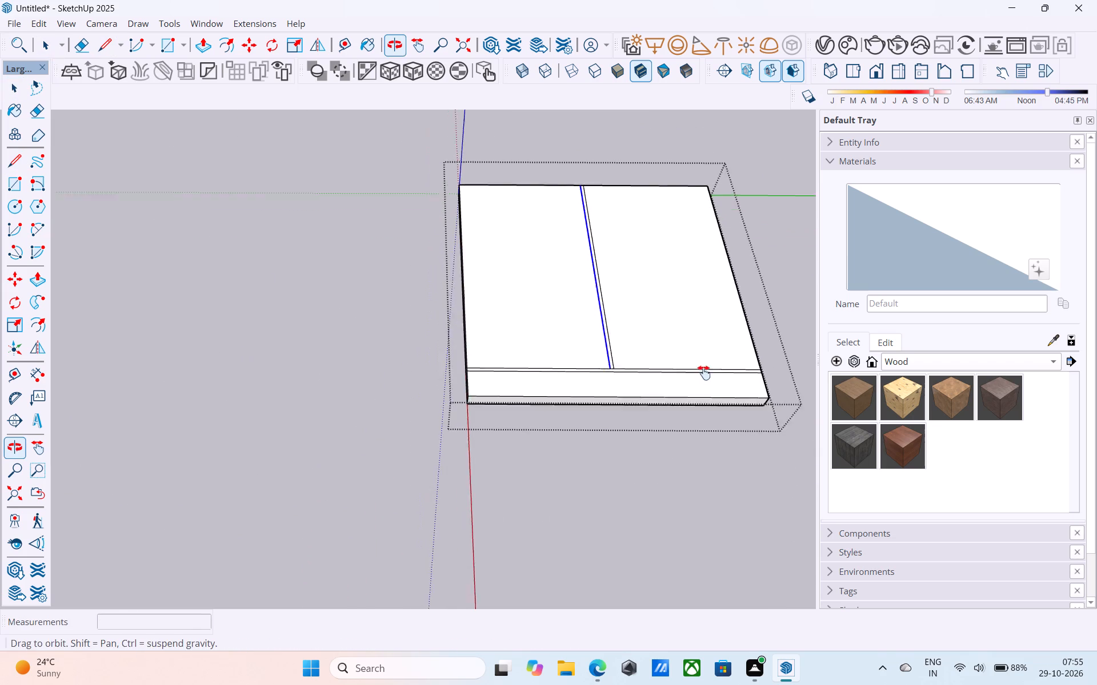
shift+middle_drag(704, 373, 700, 406)
shift+middle_drag(580, 469, 554, 511)
shift+middle_drag(738, 479, 662, 479)
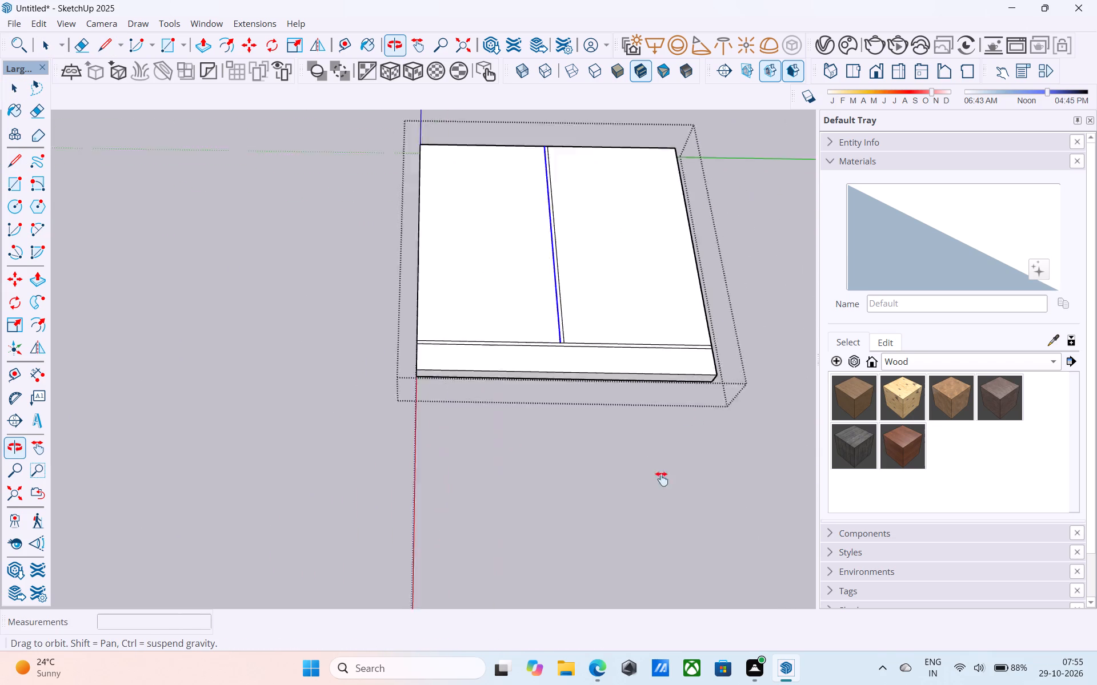
shift+middle_drag(662, 479, 659, 261)
shift+middle_drag(712, 476, 708, 436)
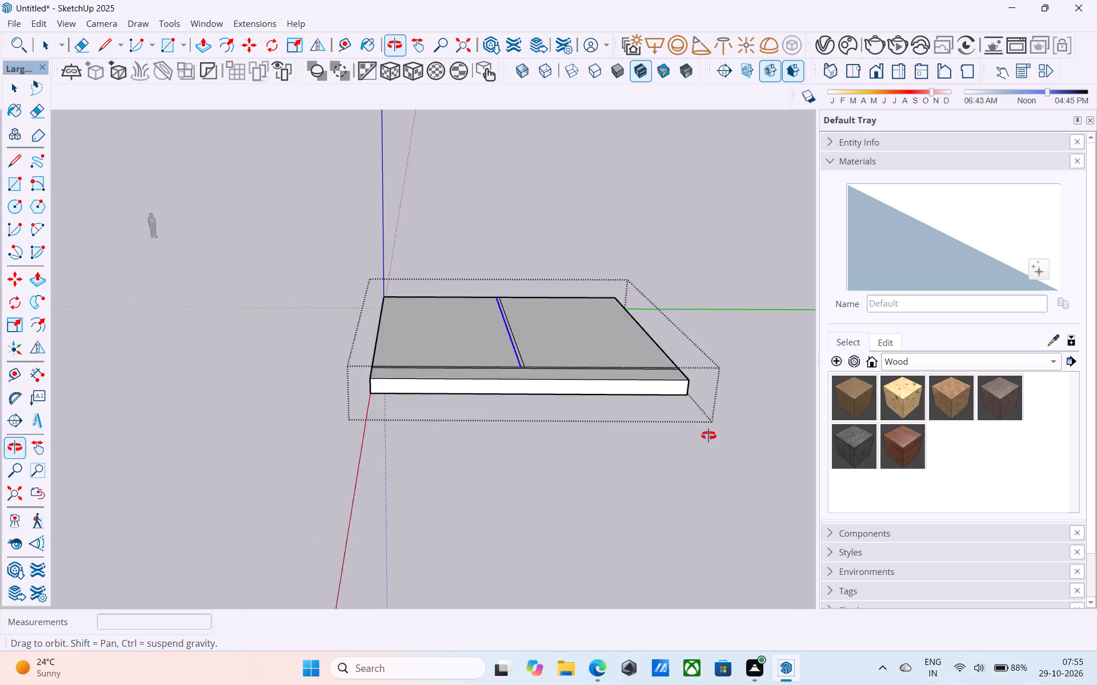
shift+middle_drag(708, 436, 712, 446)
middle_drag(712, 446, 763, 497)
Copy the top side edge opposite the origin, from the front strip to the rear, 6" inward to form a side strip.
scroll(723, 485, up, 3)
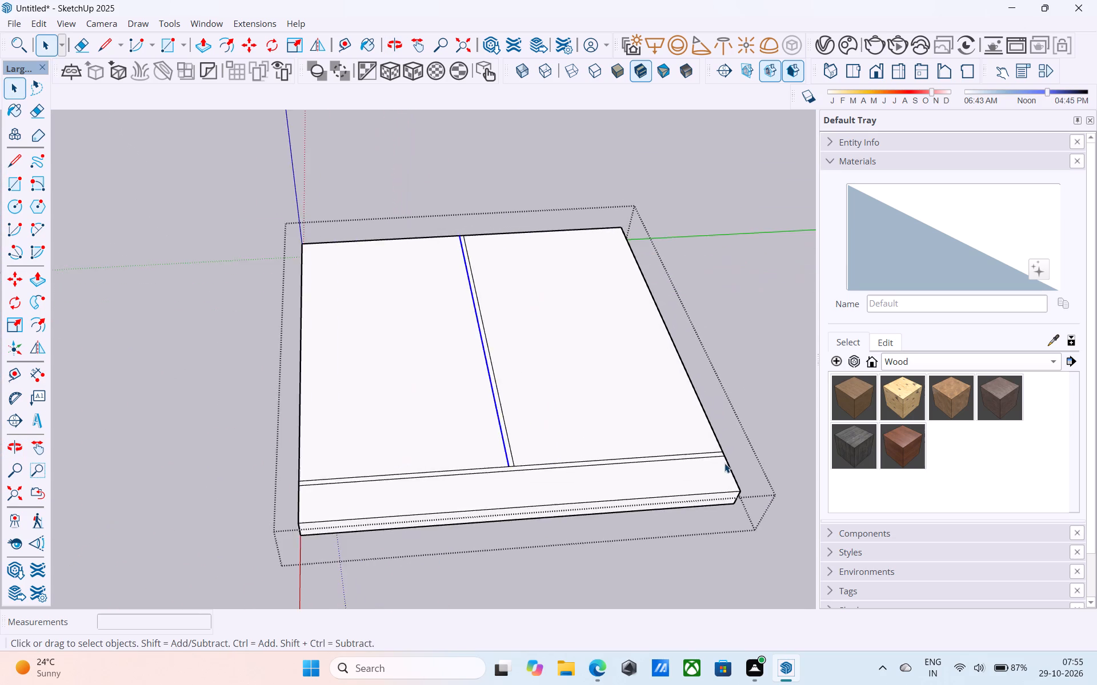
scroll(724, 463, up, 2)
middle_drag(715, 455, 514, 405)
middle_drag(651, 381, 651, 344)
scroll(643, 539, up, 5)
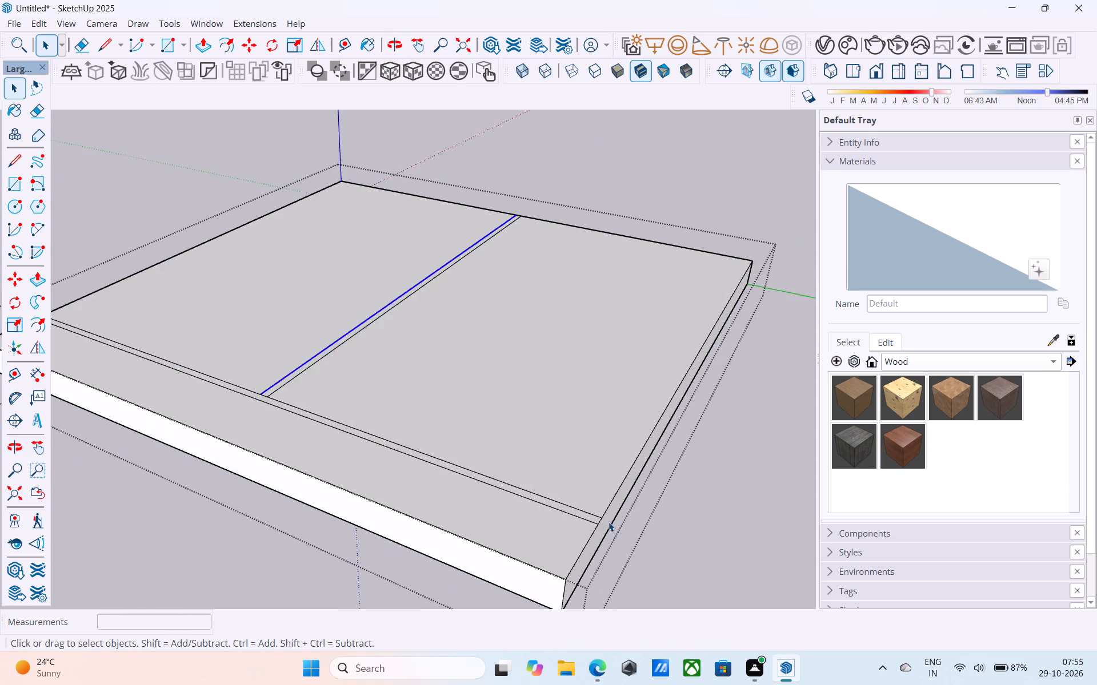
scroll(608, 522, up, 2)
click(606, 506)
key(m)
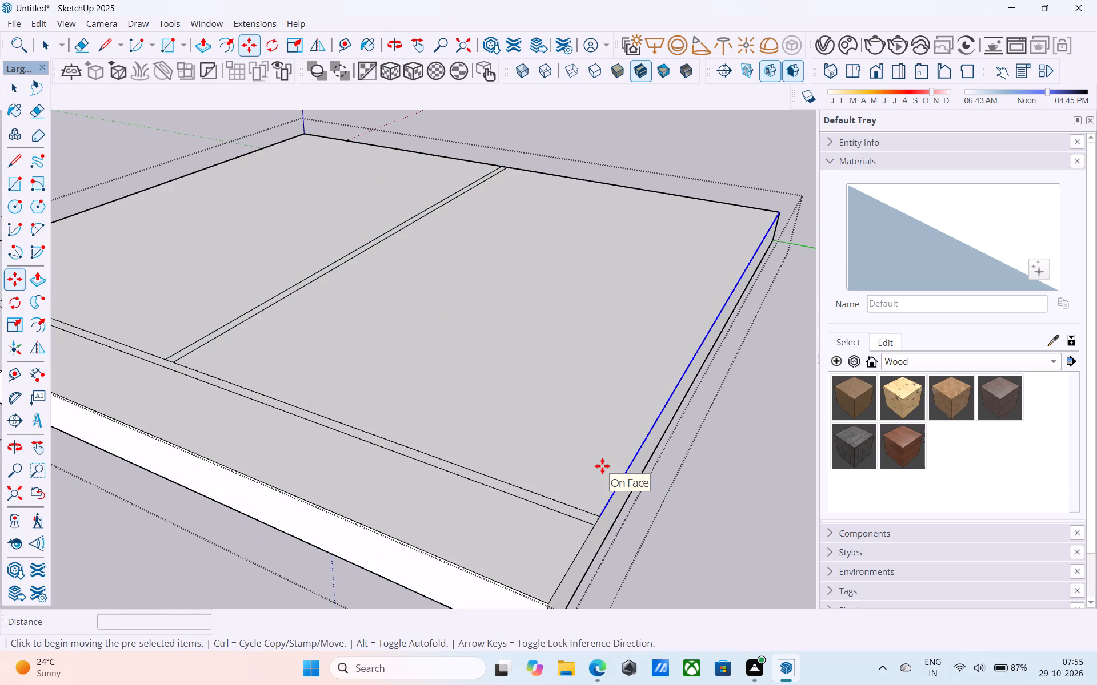
click(600, 511)
click(587, 505)
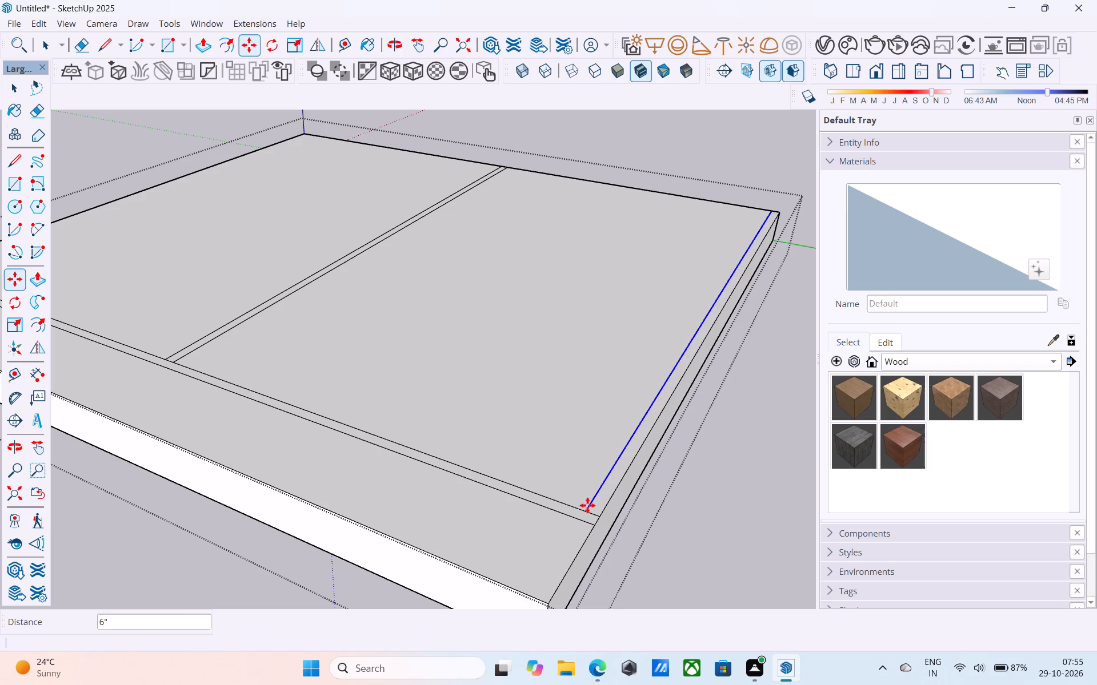
Erase the short piece of the front strip's inner line that crosses the end of the new side strip.
key(e)
click(595, 513)
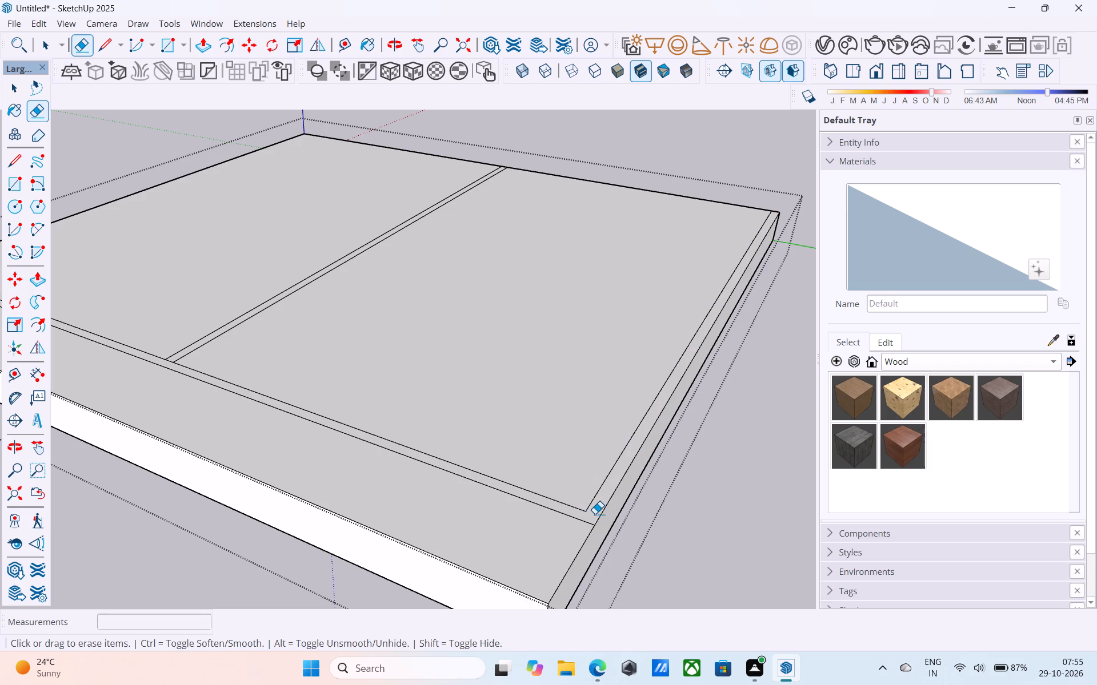
key(space)
Draw a 6" line across the front strip, extending the middle strip's origin-side line to the front strip's outer line.
scroll(602, 503, down, 5)
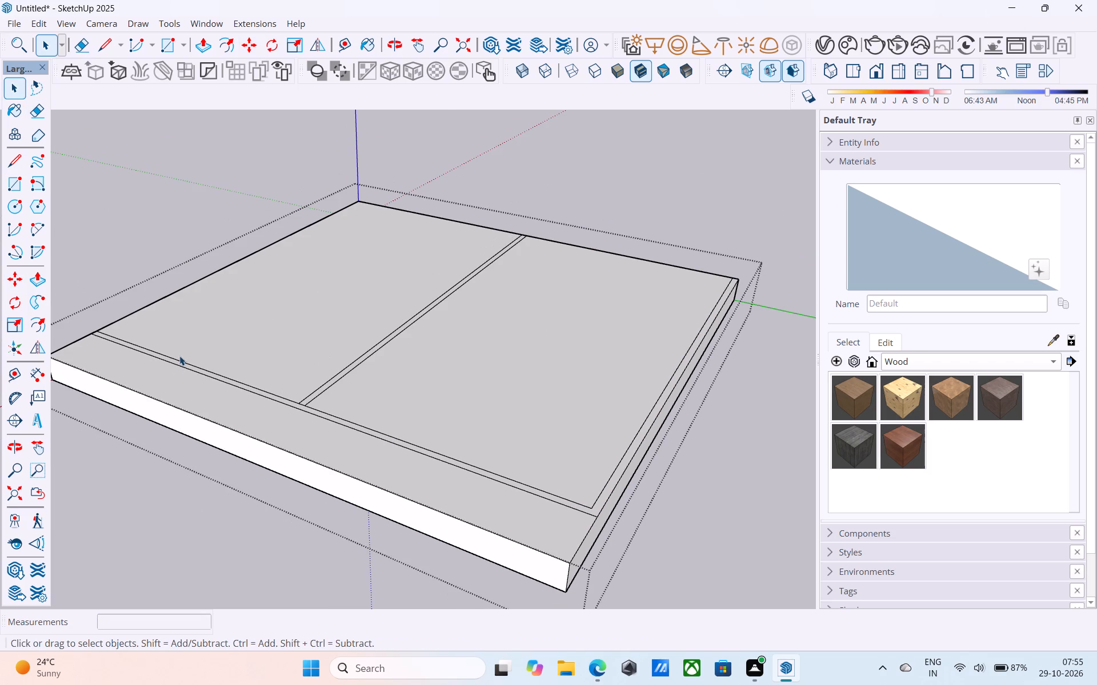
scroll(796, 354, down, 3)
middle_drag(638, 291, 763, 402)
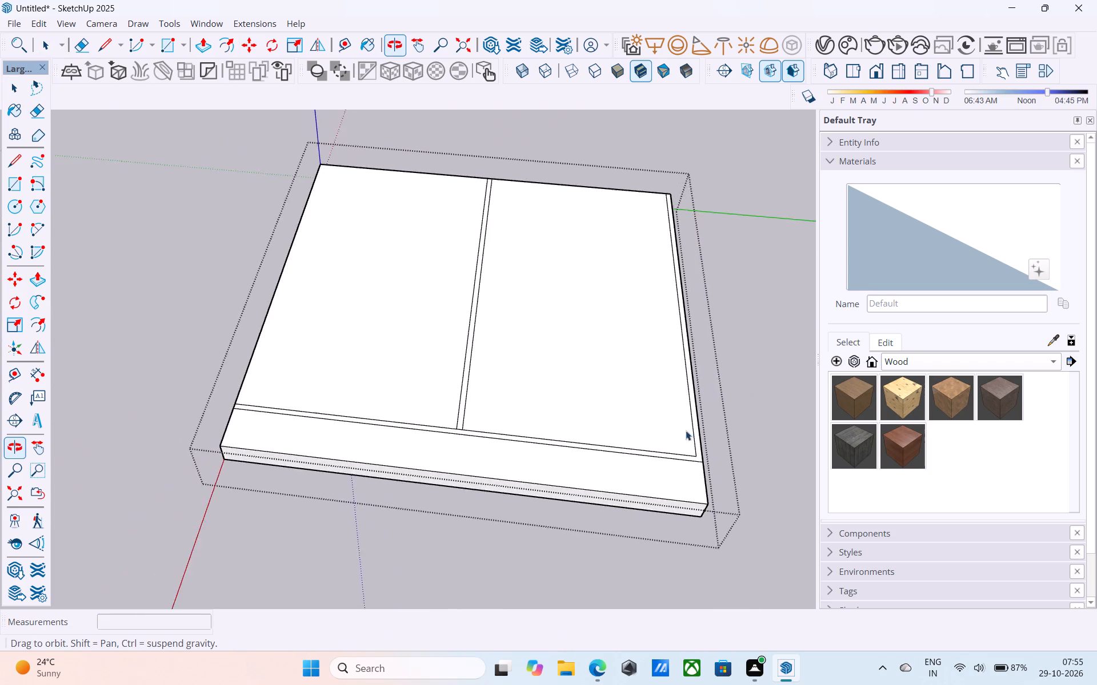
middle_drag(674, 433, 754, 348)
scroll(748, 340, up, 1)
shift+middle_drag(598, 353, 642, 390)
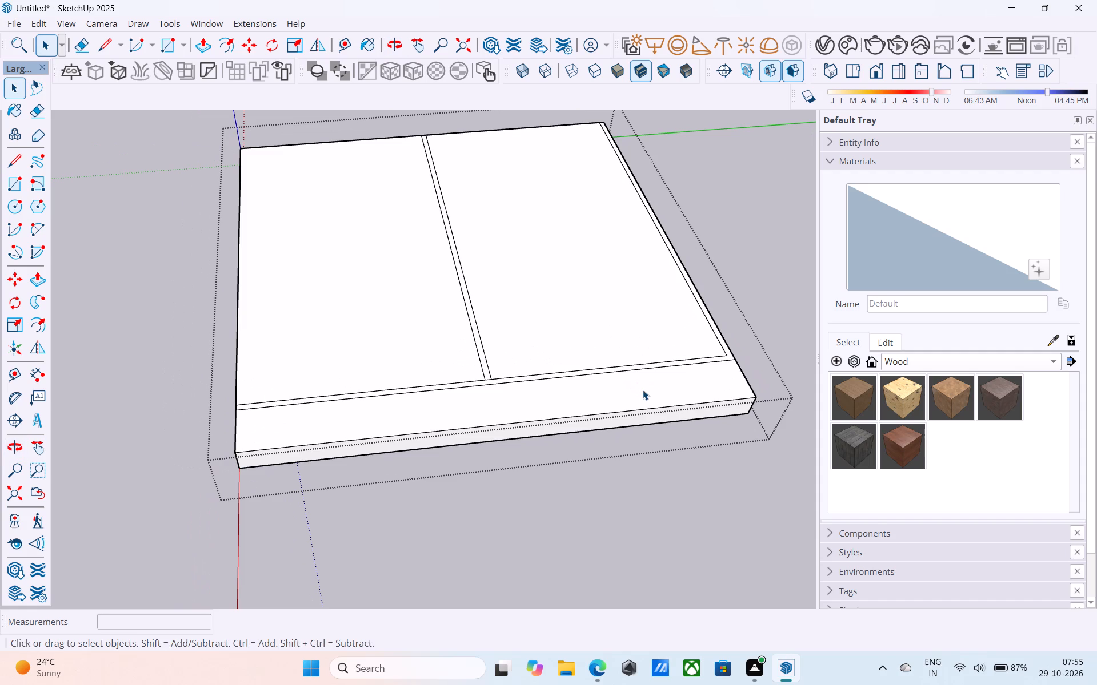
middle_drag(602, 384, 601, 421)
scroll(469, 384, up, 4)
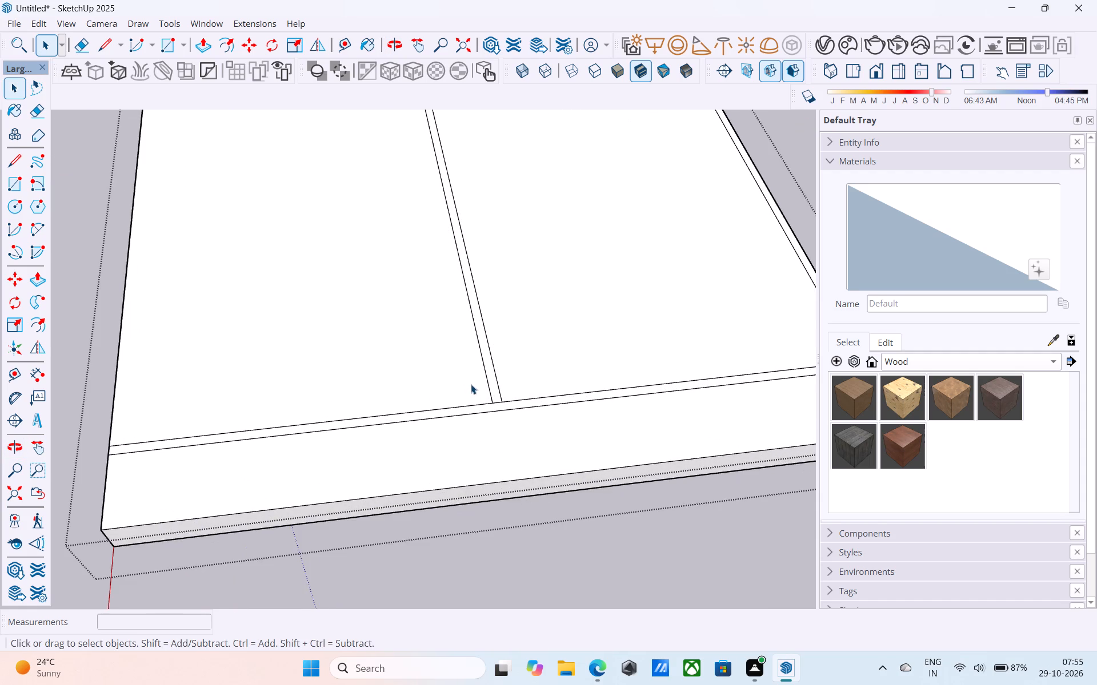
key(l)
scroll(471, 384, up, 4)
click(500, 410)
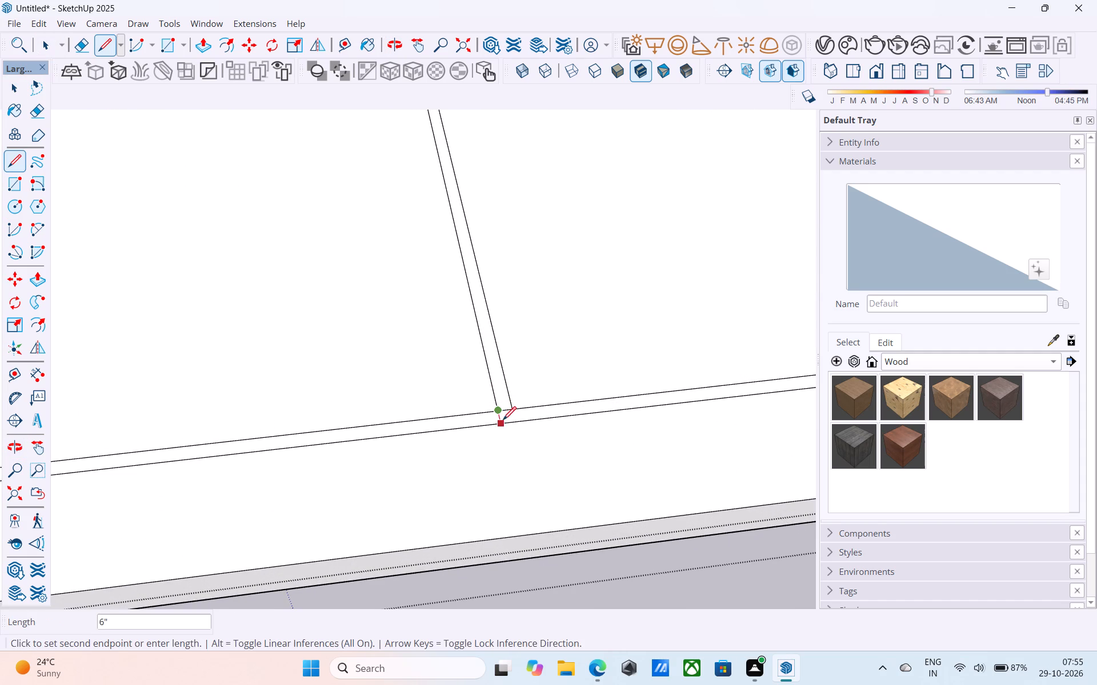
click(502, 426)
Erase the short line closing the end of the middle strip where it meets the front strip.
key(e)
scroll(507, 410, up, 5)
click(508, 406)
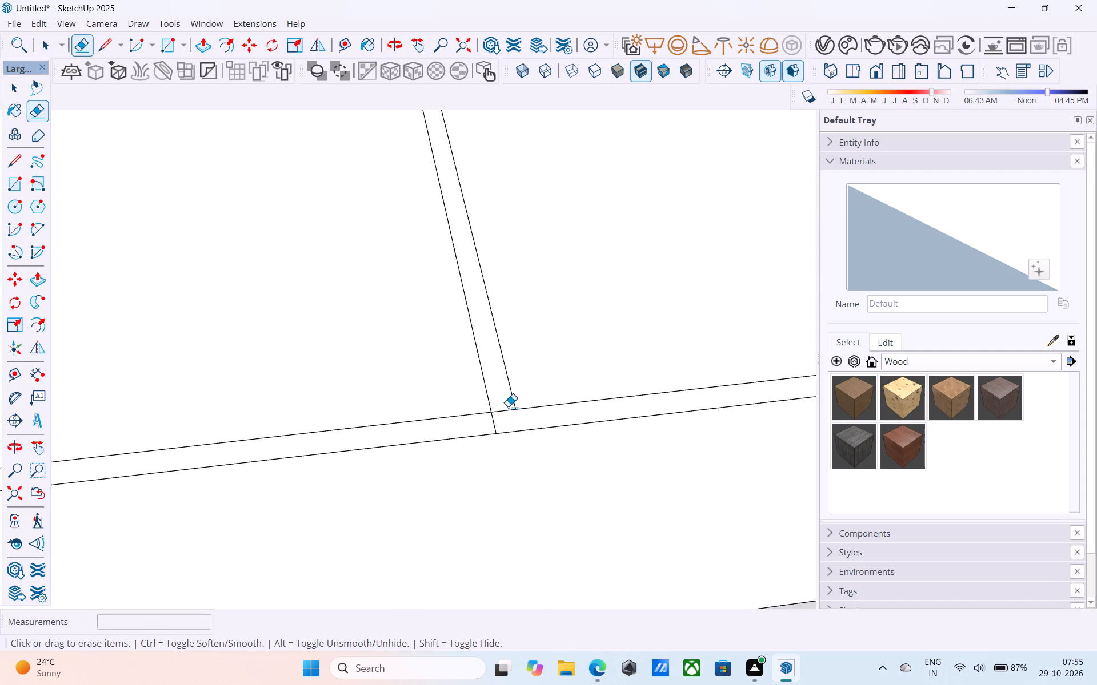
key(space)
Copy the rear top edge between the middle and side strips inward to form a narrow strip along the slab's rear.
scroll(511, 412, down, 2)
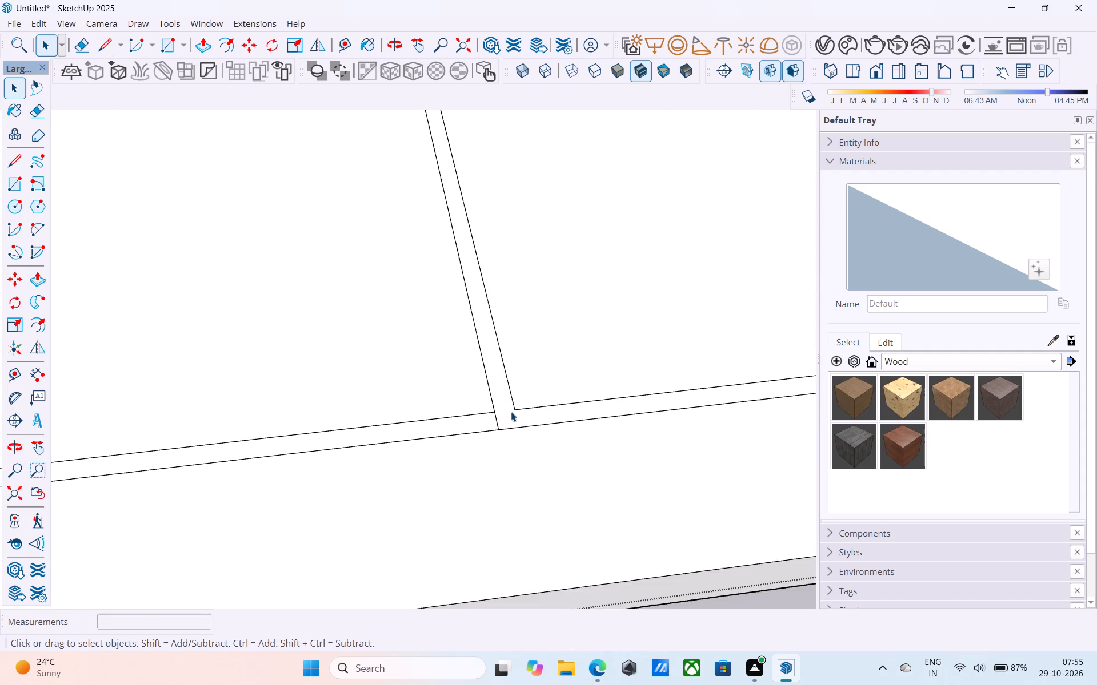
scroll(511, 412, down, 16)
middle_drag(511, 412, 345, 393)
middle_drag(568, 342, 253, 341)
middle_drag(639, 370, 321, 283)
scroll(391, 263, down, 3)
scroll(455, 502, up, 3)
scroll(618, 405, down, 5)
scroll(464, 531, up, 12)
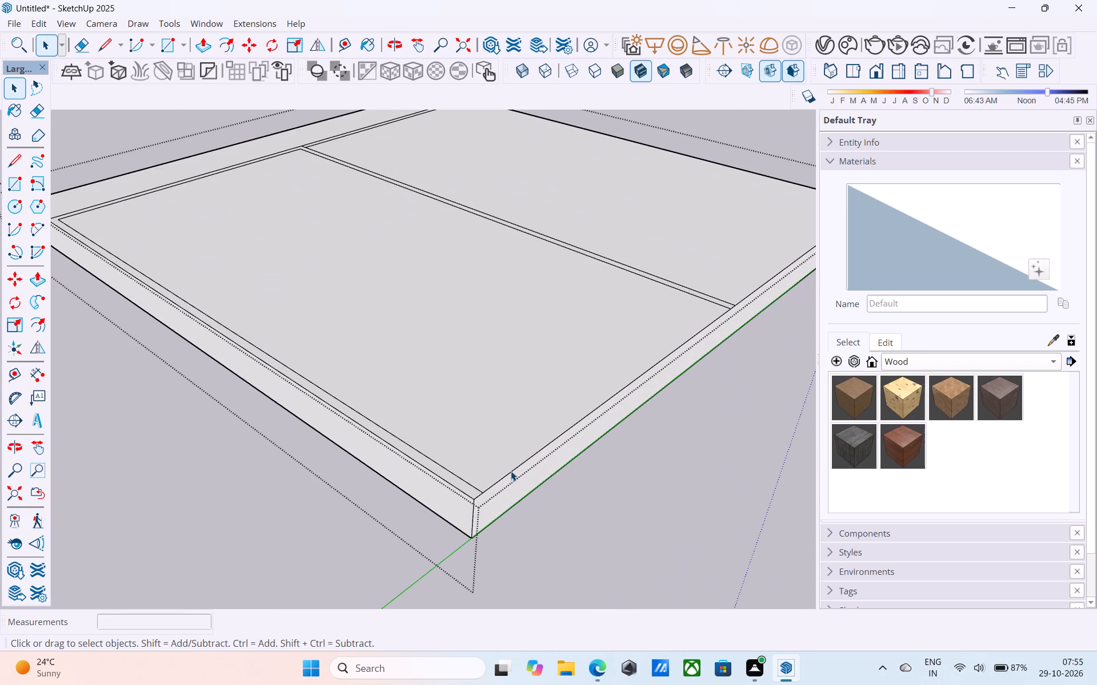
click(511, 471)
key(m)
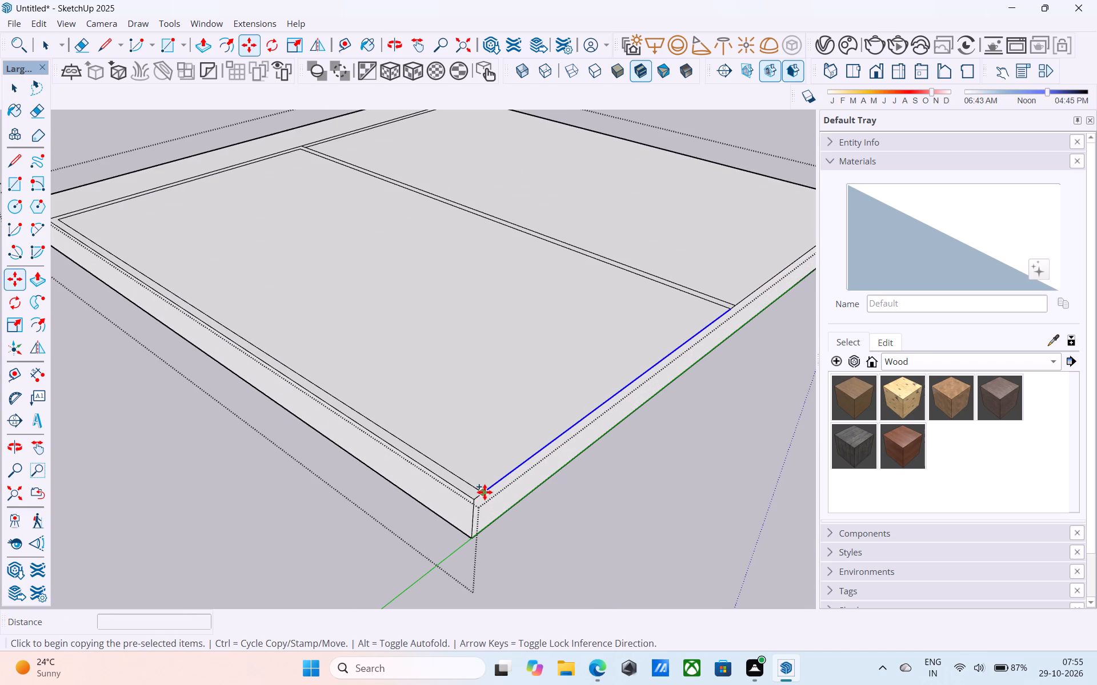
click(485, 492)
click(473, 483)
Erase the short piece of the side strip's inner line that crosses the rear strip at the corner.
scroll(485, 487, up, 5)
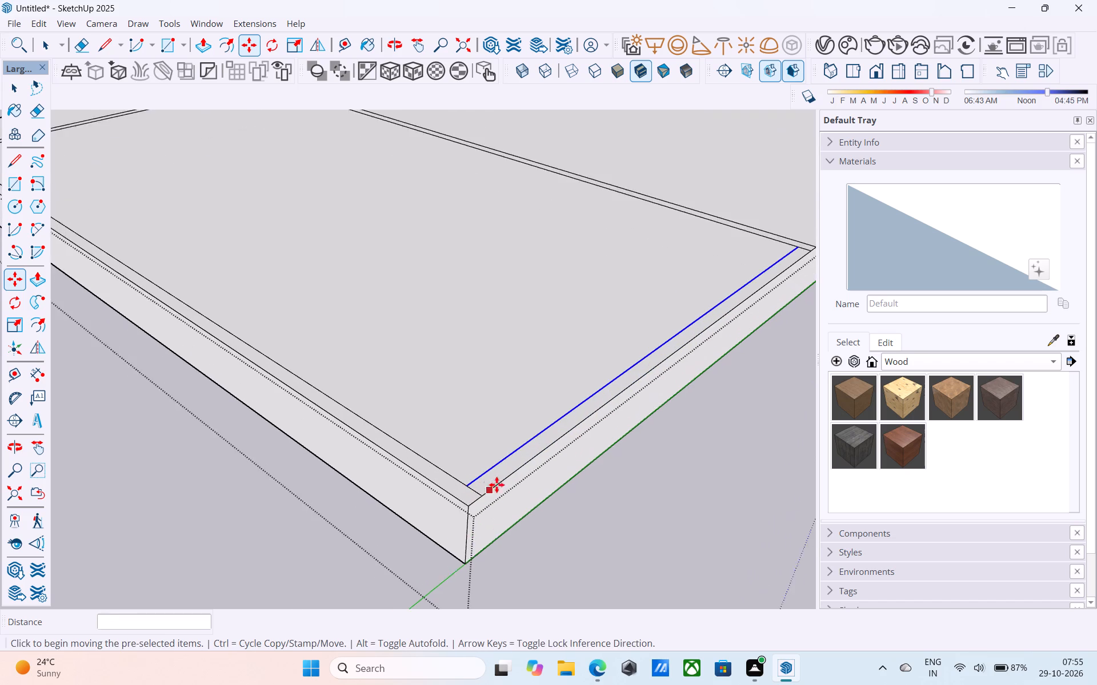
scroll(497, 485, up, 2)
key(e)
click(473, 491)
key(space)
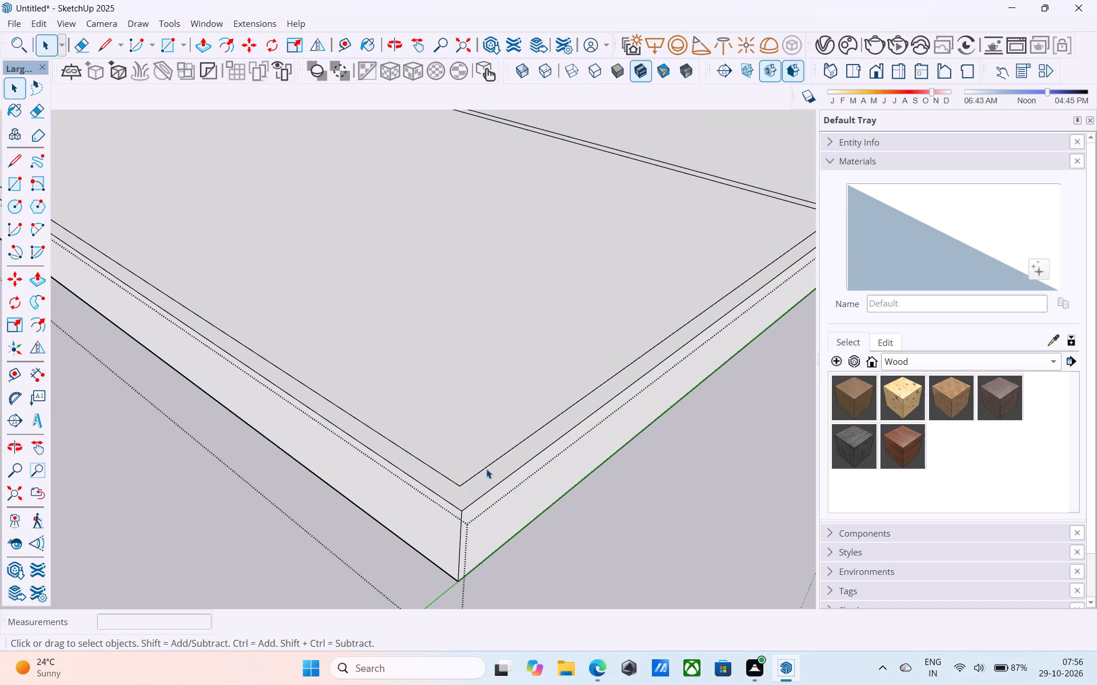
Erase the short piece of the middle strip line that crosses the rear strip, joining the two strips.
scroll(502, 467, down, 7)
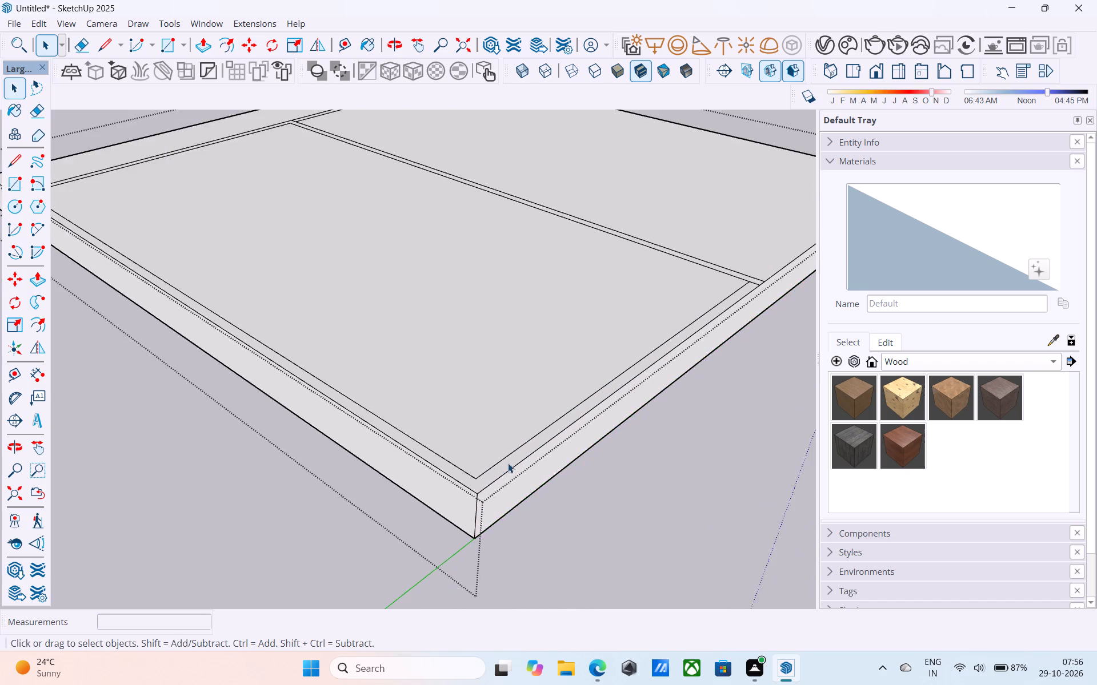
scroll(508, 463, down, 3)
middle_drag(505, 484, 455, 573)
middle_drag(691, 385, 562, 355)
scroll(667, 454, up, 5)
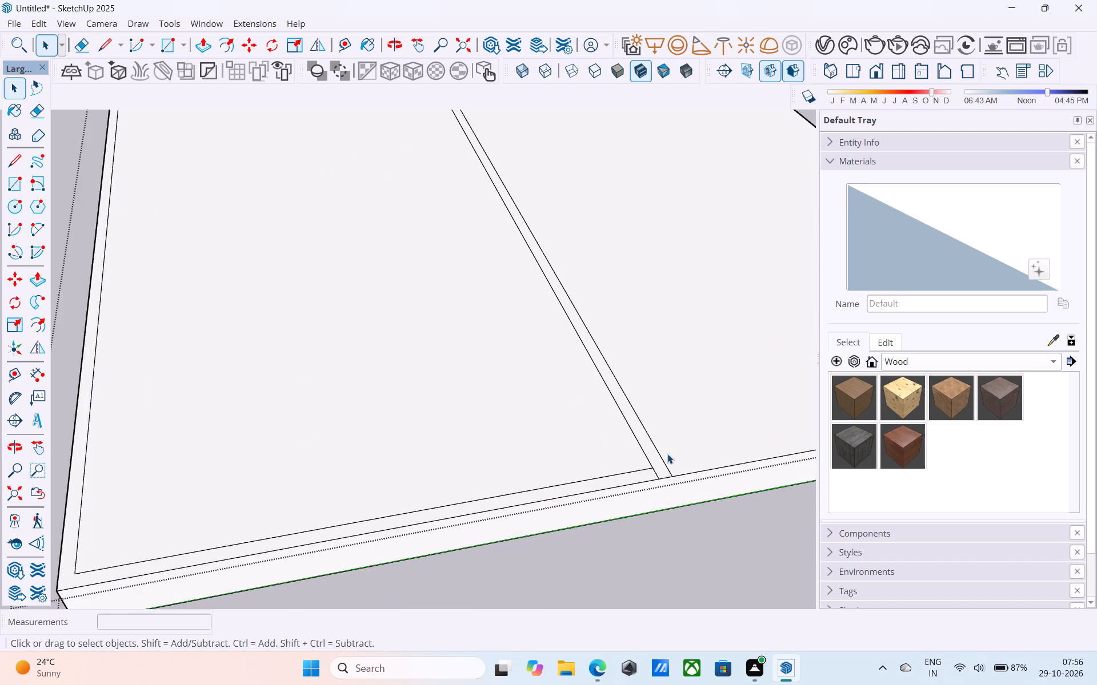
key(e)
scroll(667, 454, up, 4)
scroll(654, 469, down, 1)
scroll(626, 500, up, 2)
click(655, 476)
key(space)
scroll(656, 474, down, 3)
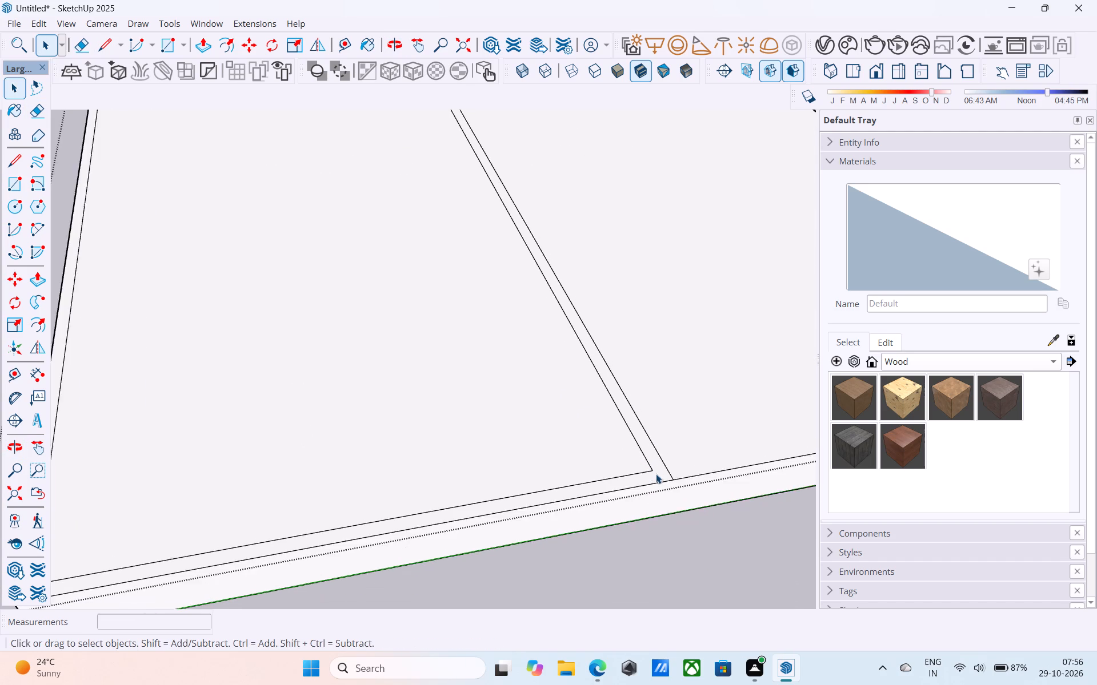
Examine the joined strip outline on the slab's top face from several angles.
scroll(656, 474, down, 14)
middle_drag(434, 385, 896, 353)
middle_drag(435, 368, 836, 329)
middle_drag(577, 333, 580, 333)
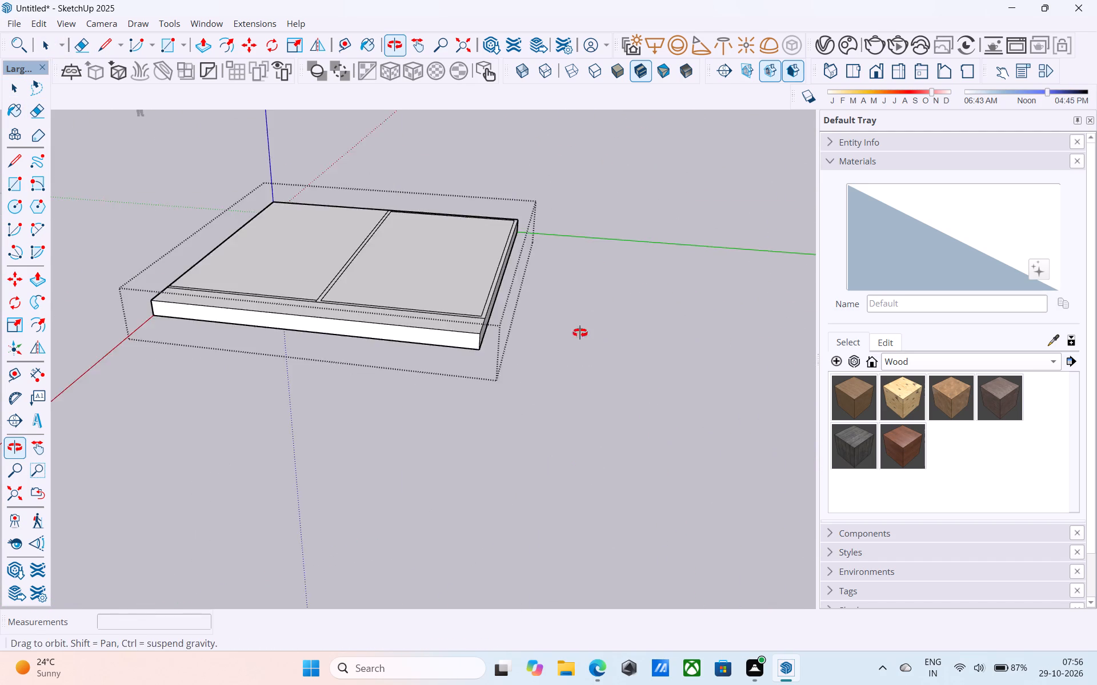
middle_drag(580, 333, 702, 323)
scroll(620, 301, down, 2)
shift+middle_drag(647, 270, 678, 384)
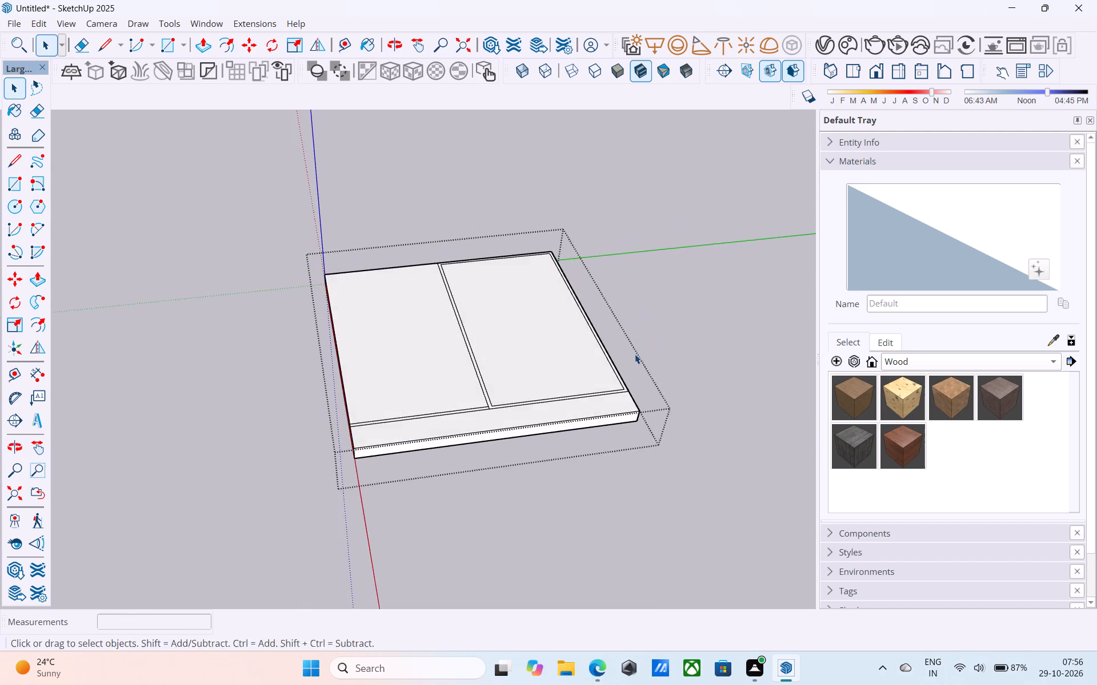
shift+middle_drag(635, 353, 682, 285)
shift+middle_drag(674, 291, 672, 304)
scroll(675, 293, up, 2)
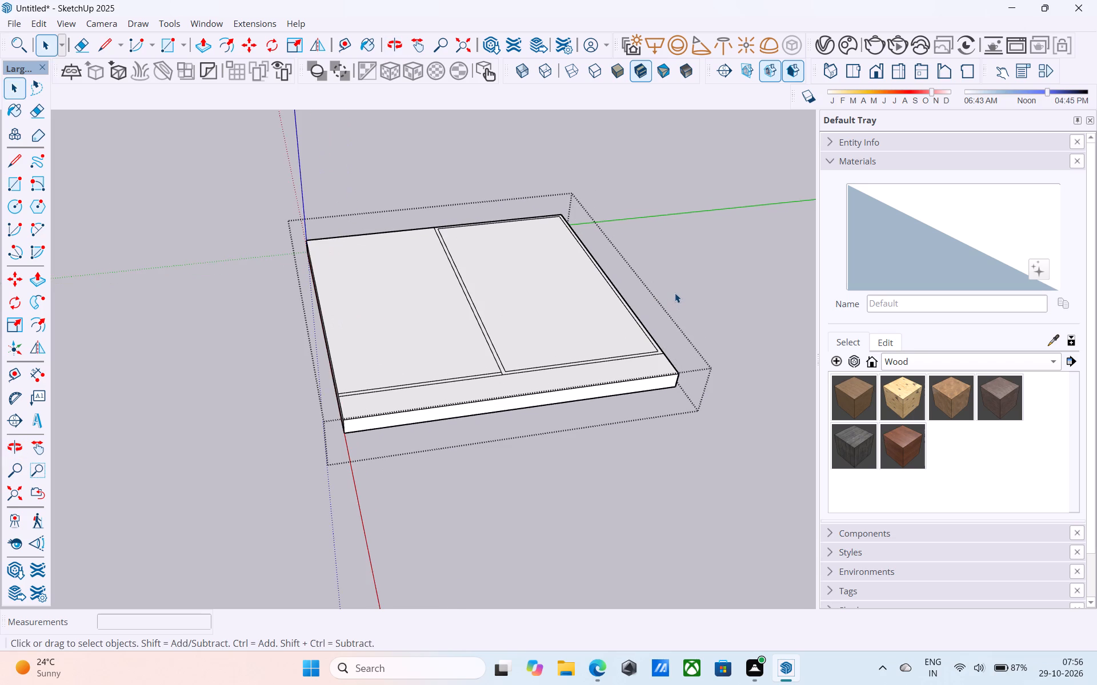
scroll(675, 293, down, 4)
Draw a line from the inner corner of the front and side strips to the slab's front edge, continuing the side strip.
middle_drag(675, 293, 654, 361)
scroll(664, 411, up, 5)
middle_drag(664, 410, 664, 387)
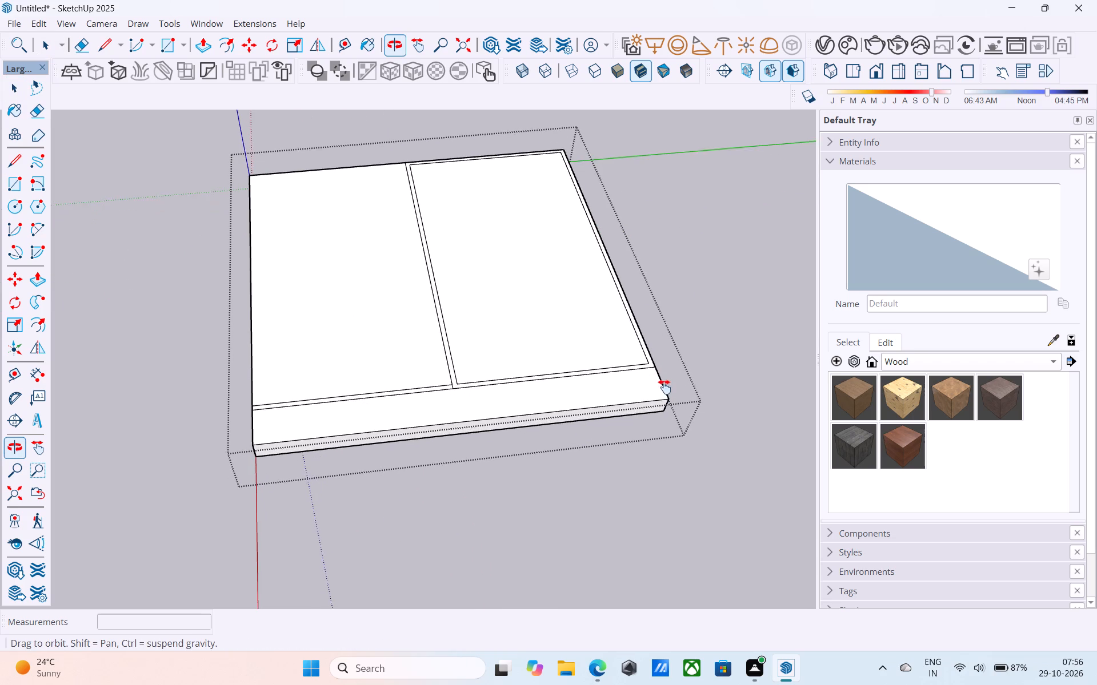
middle_drag(664, 387, 662, 373)
key(l)
scroll(662, 368, up, 7)
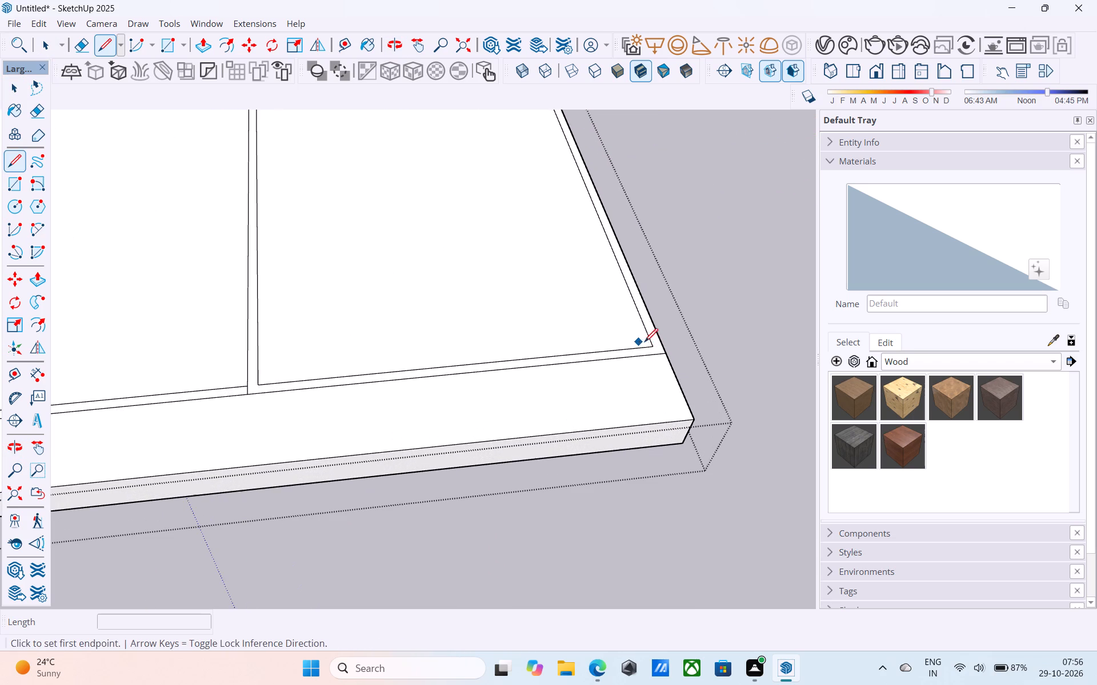
click(649, 344)
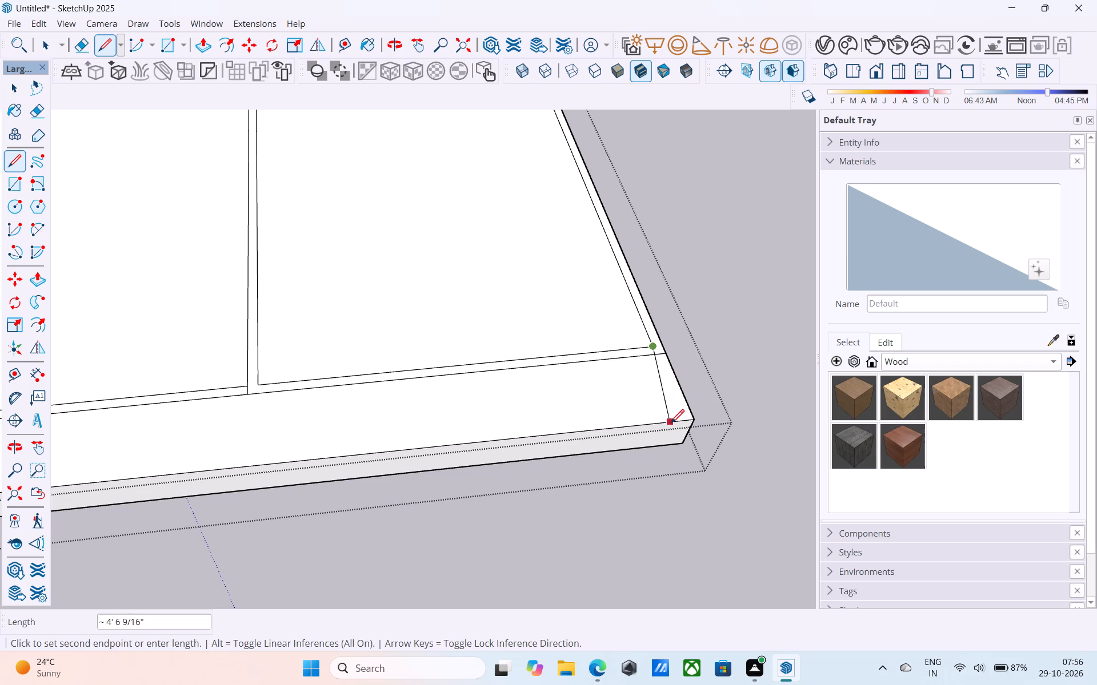
click(687, 421)
key(space)
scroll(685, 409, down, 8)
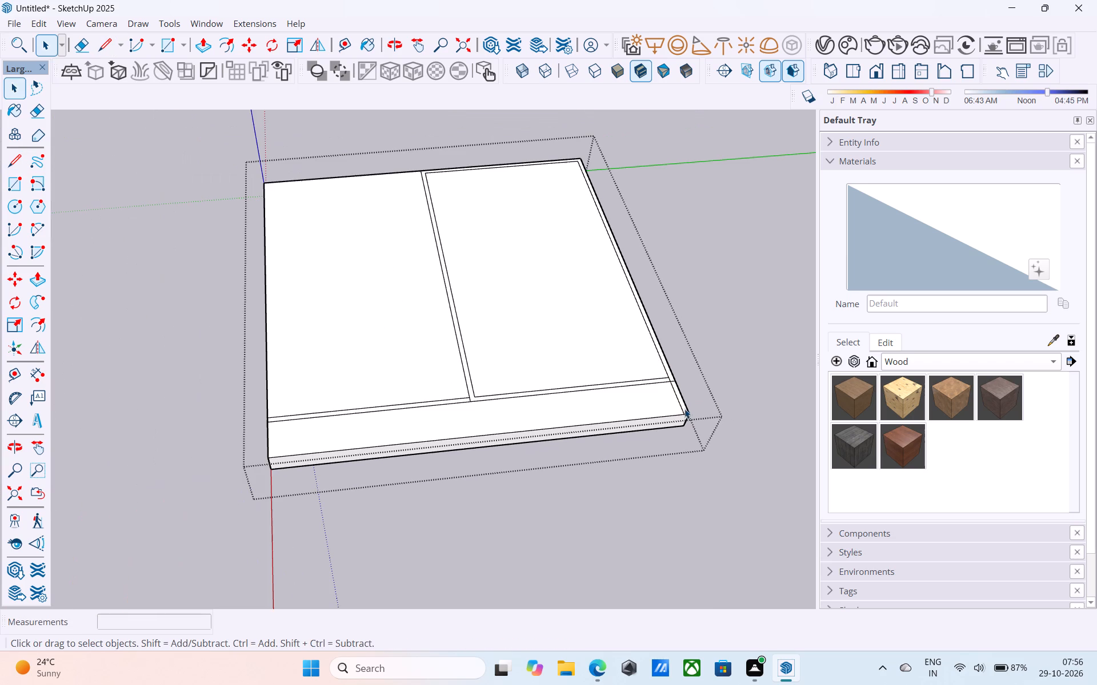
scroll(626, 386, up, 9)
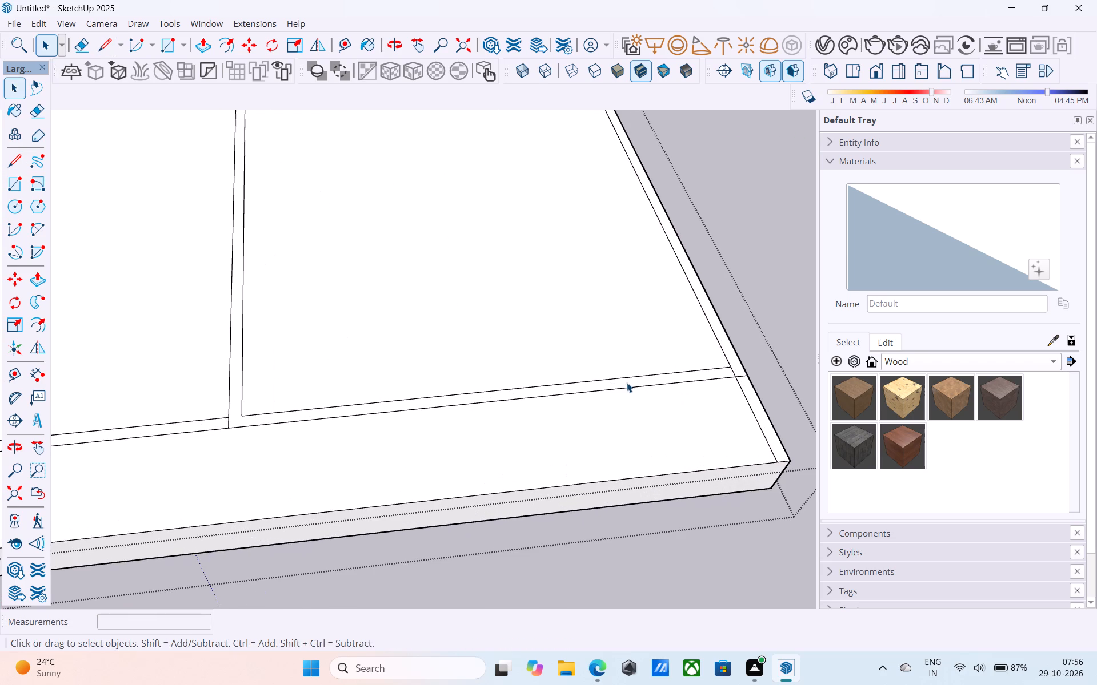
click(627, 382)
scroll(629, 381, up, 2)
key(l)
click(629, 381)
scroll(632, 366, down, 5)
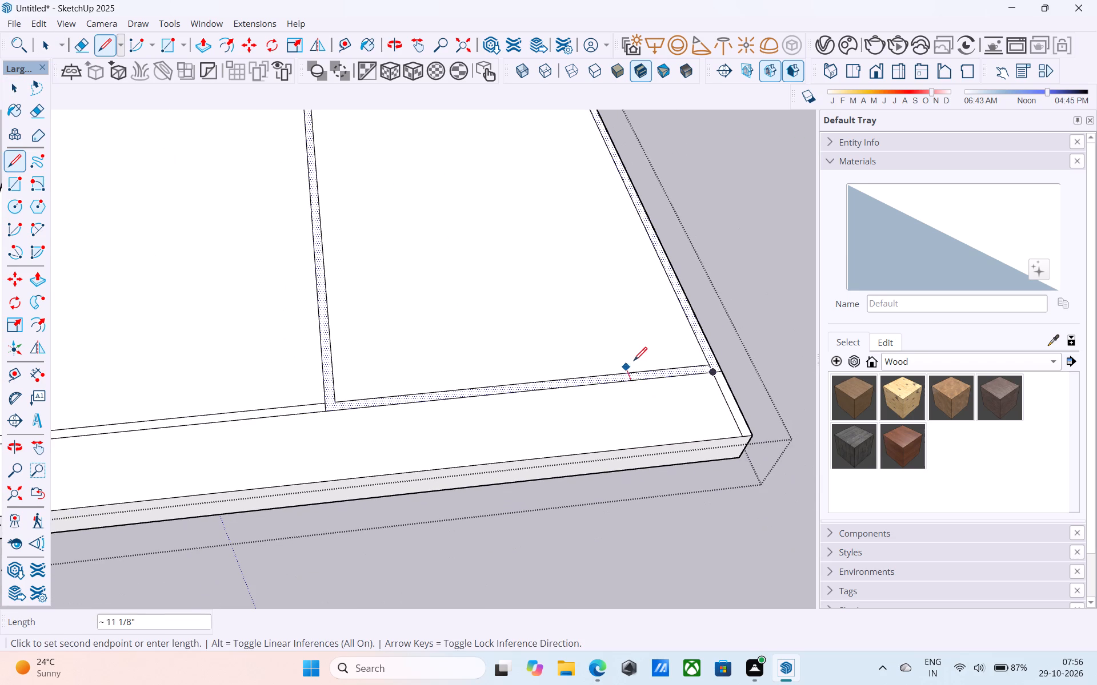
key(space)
Push/Pull the joined strip outline on the slab's top face up 10' to raise the enclosing walls.
key(p)
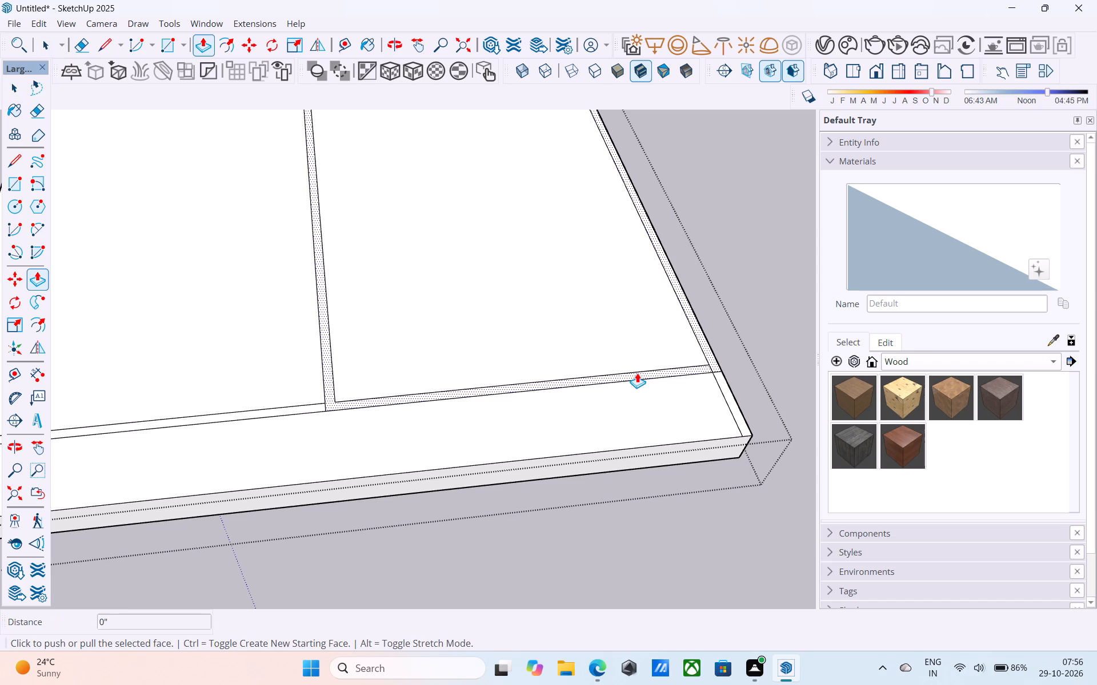
click(637, 373)
scroll(639, 362, down, 8)
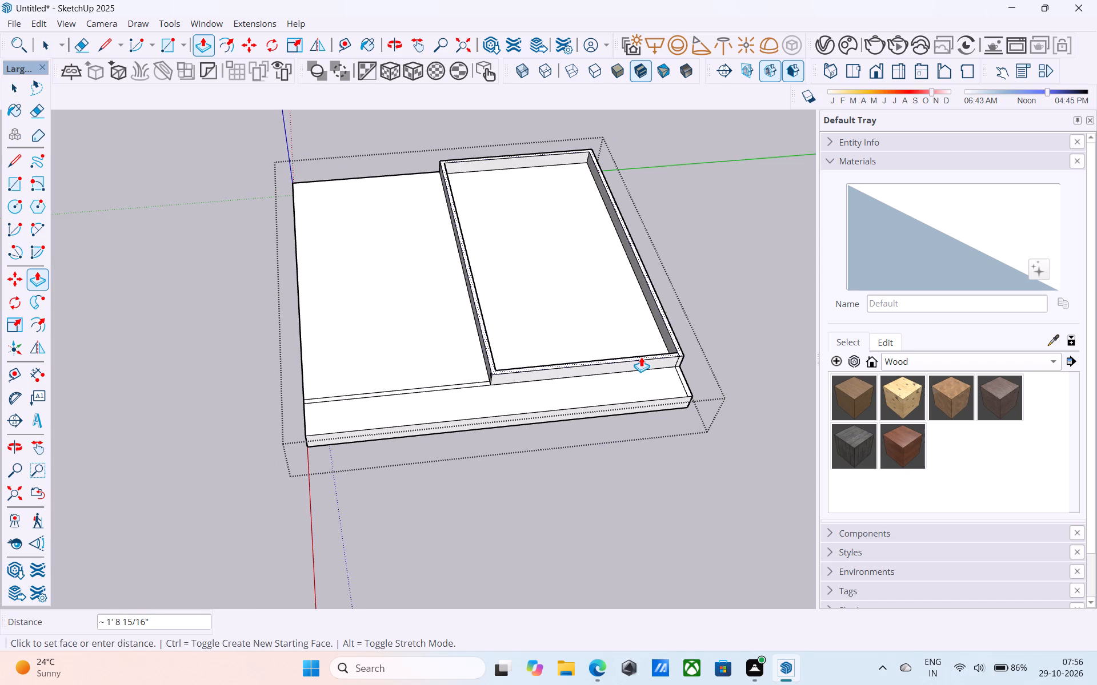
text(10)
key(apostrophe)
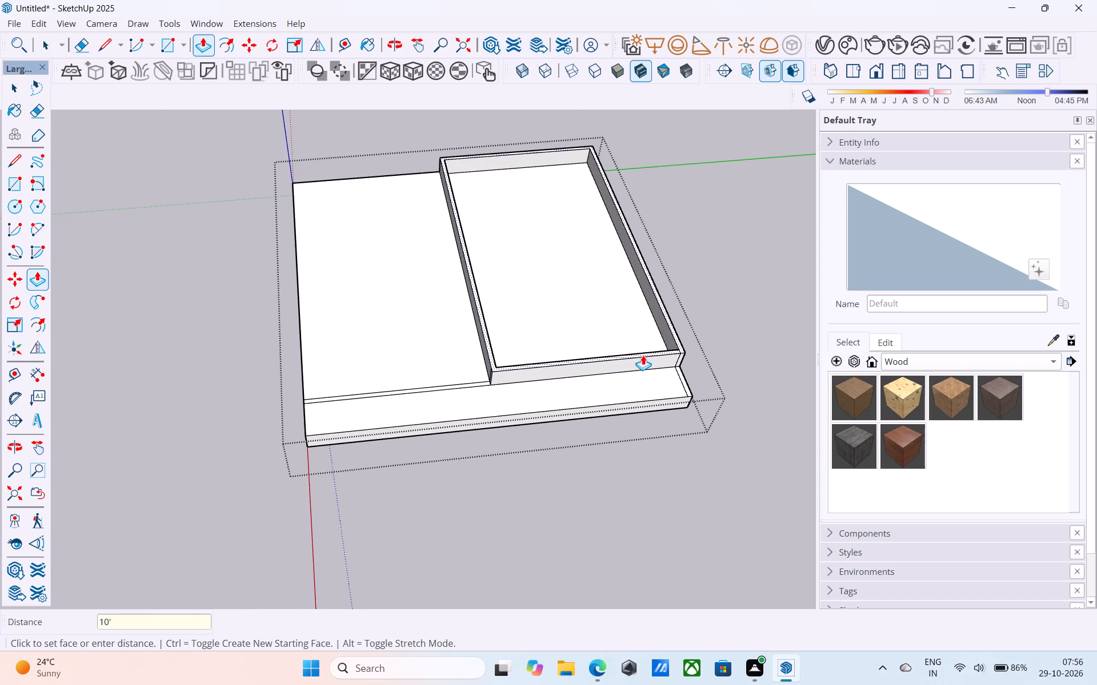
key(Return)
key(space)
Examine the raised walls on the slab from the front and from above.
scroll(639, 352, down, 5)
middle_drag(639, 373, 632, 437)
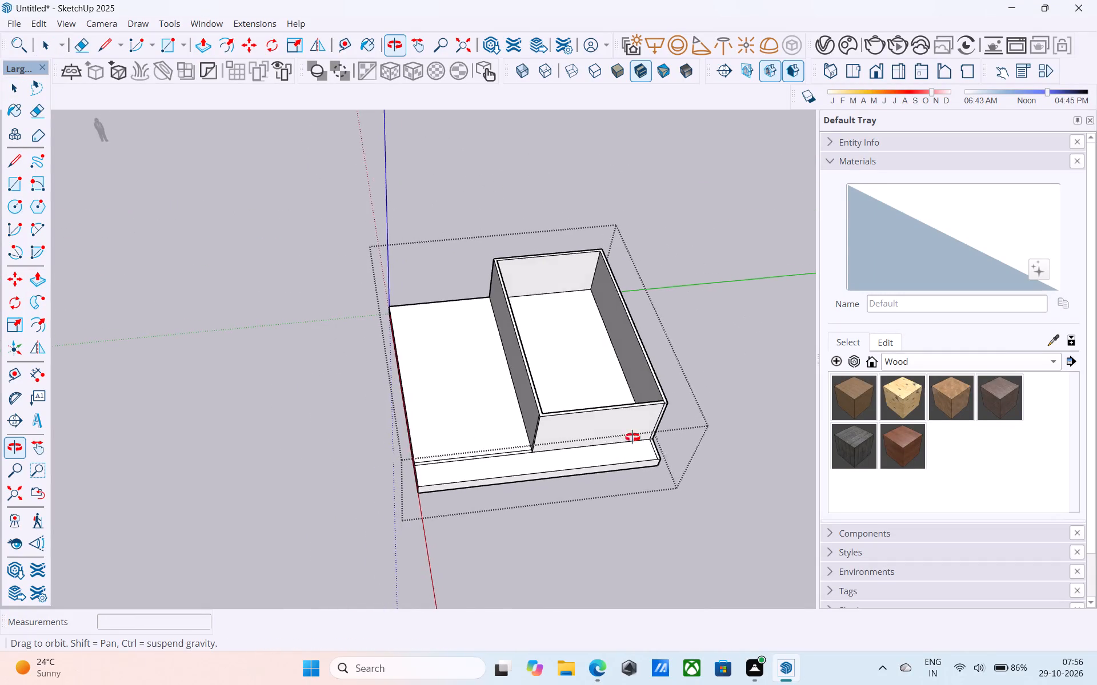
middle_drag(632, 437, 562, 279)
scroll(558, 280, up, 6)
shift+middle_drag(576, 312, 562, 305)
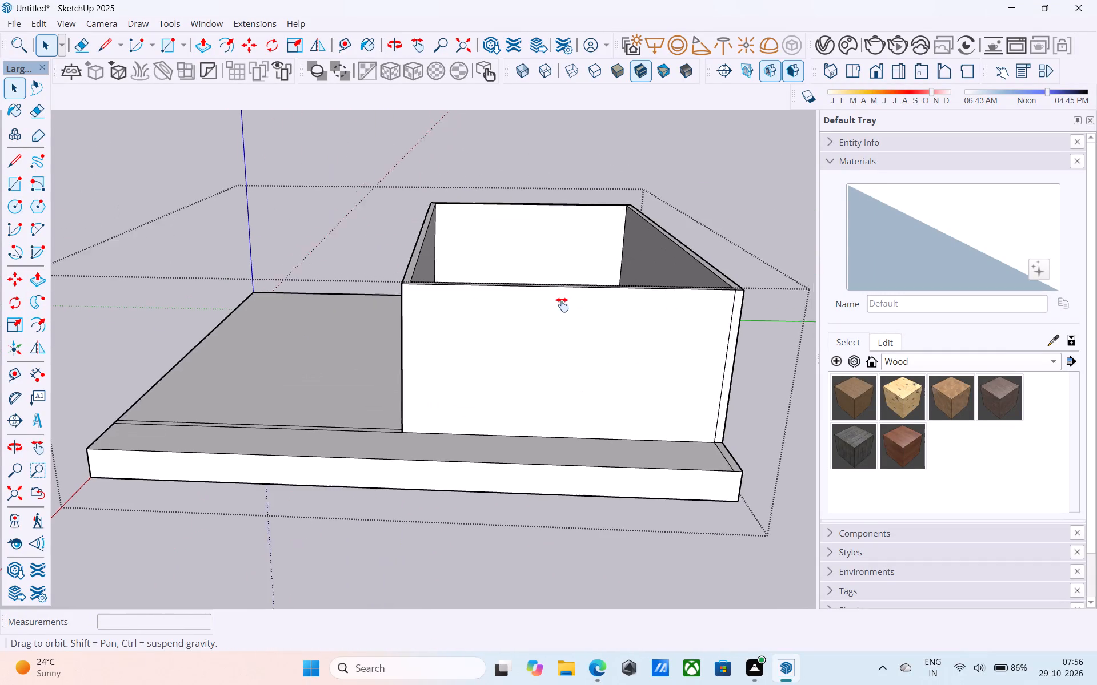
shift+middle_drag(562, 305, 544, 289)
middle_drag(541, 291, 550, 260)
scroll(486, 280, down, 1)
middle_drag(486, 280, 487, 375)
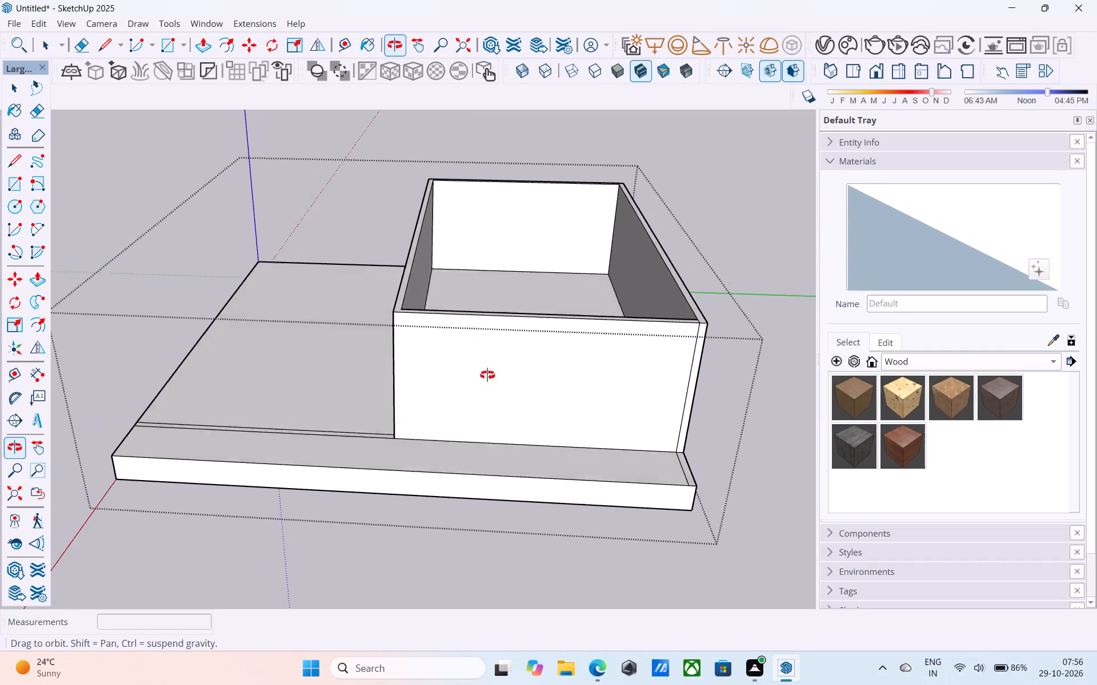
middle_drag(487, 375, 489, 393)
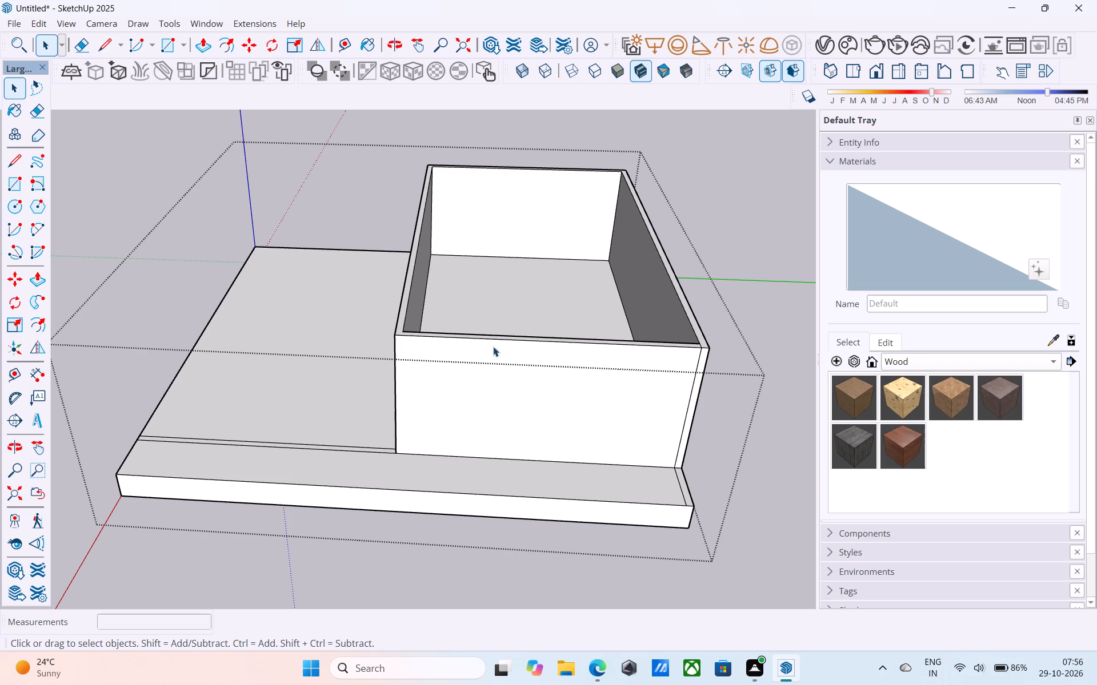
Push/Pull the side wall's narrow front end face out 2' past the front wall.
scroll(501, 336, down, 5)
scroll(601, 372, up, 11)
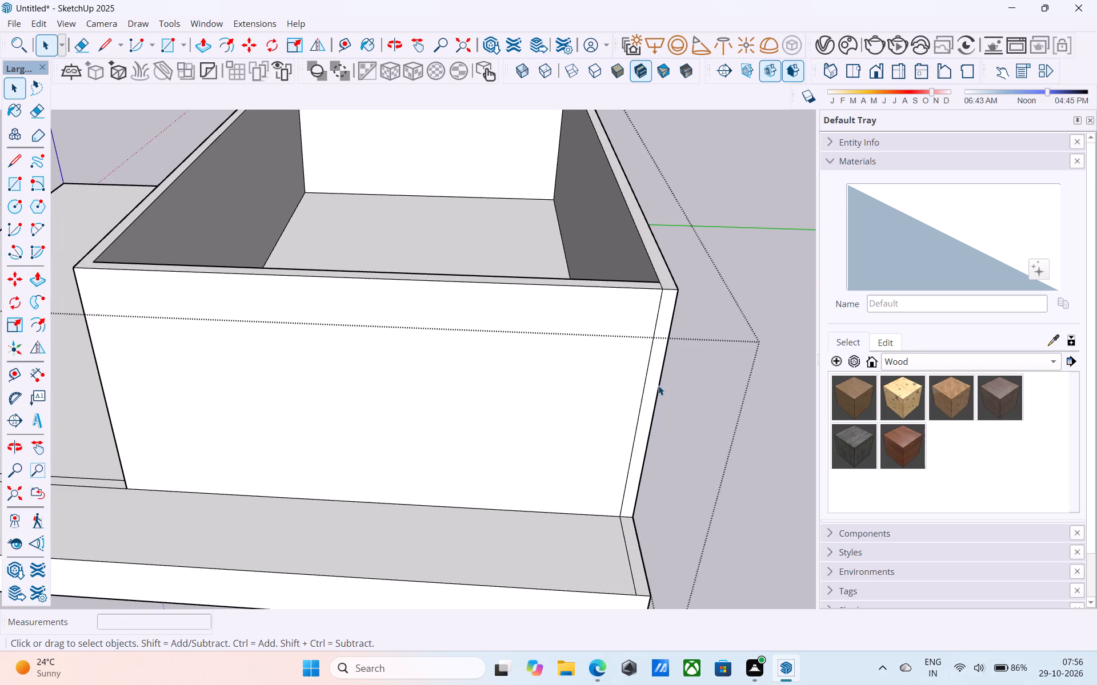
click(647, 376)
click(652, 379)
key(p)
click(652, 380)
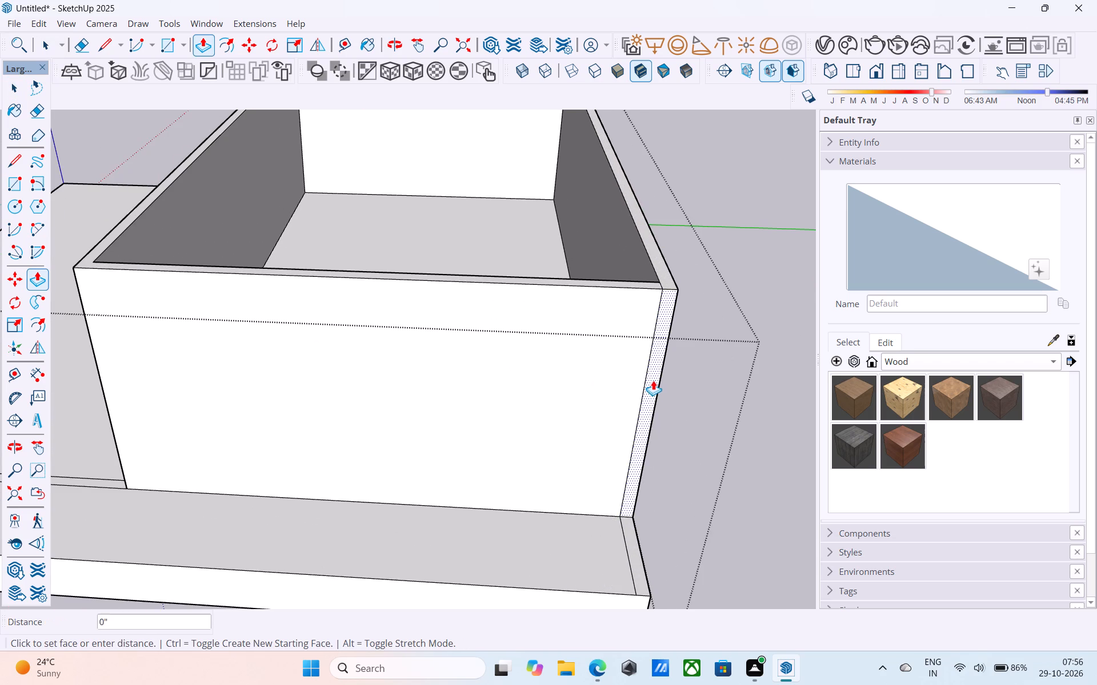
key(2)
key(apostrophe)
key(Return)
key(space)
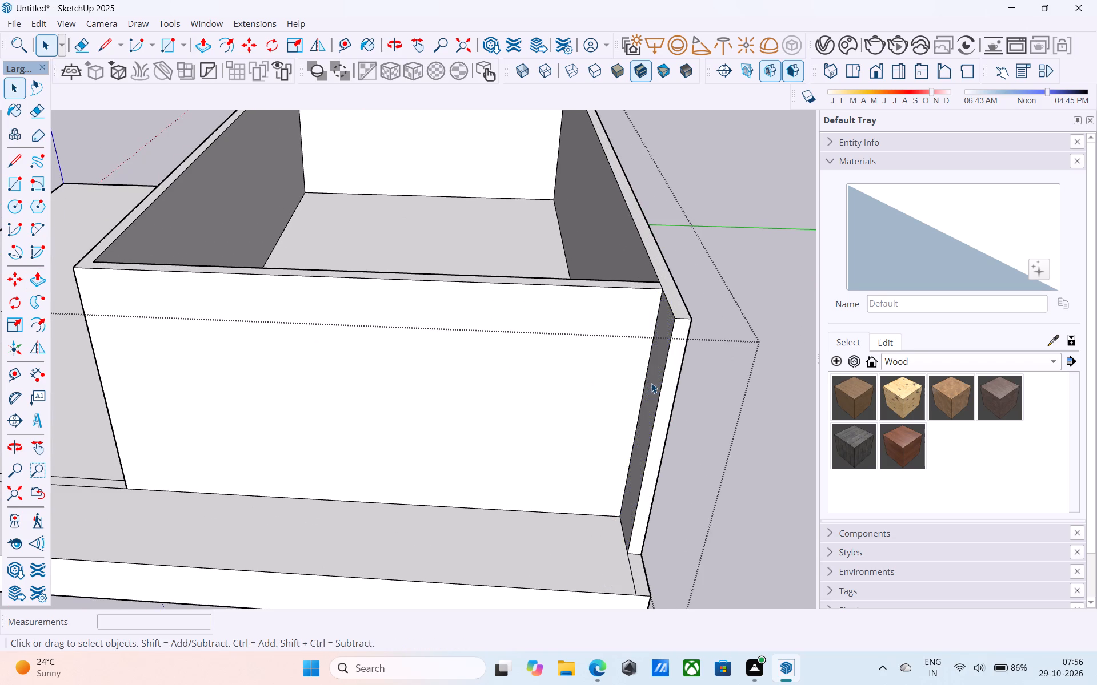
Draw a 35' by 19' 6" rectangle across the wall tops between opposite inner corners to close the opening.
scroll(651, 382, down, 5)
middle_drag(650, 393, 651, 463)
scroll(648, 456, down, 1)
middle_drag(648, 456, 651, 472)
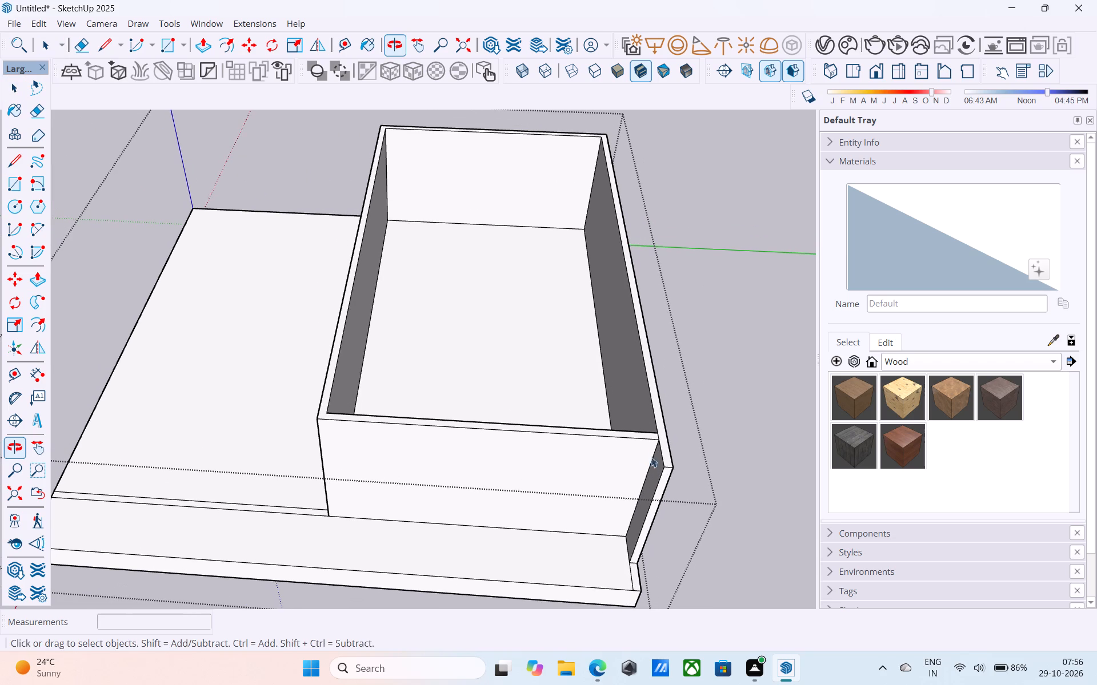
shift+middle_click(651, 441)
middle_drag(534, 276, 528, 317)
key(r)
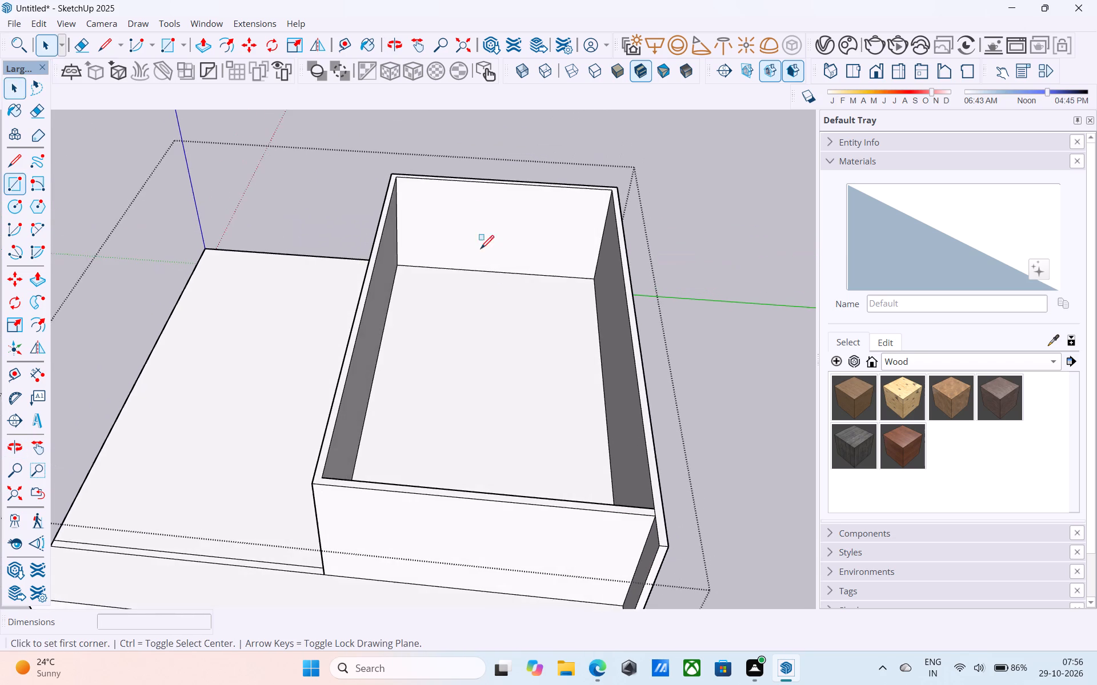
scroll(467, 213, up, 4)
click(366, 158)
scroll(366, 158, down, 6)
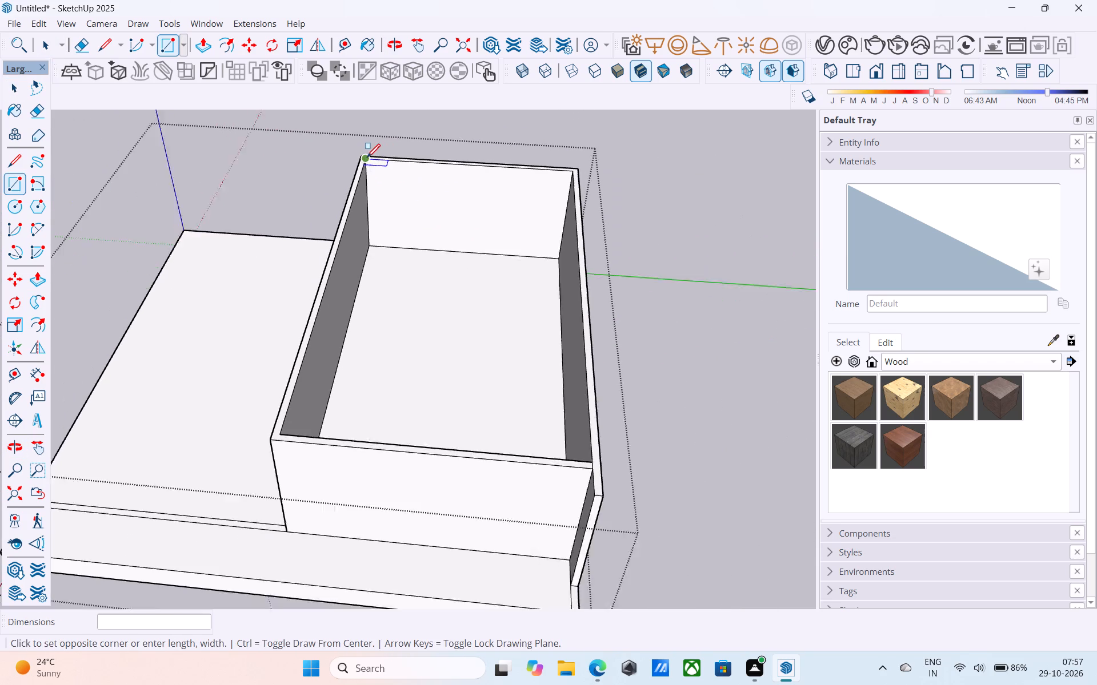
click(563, 420)
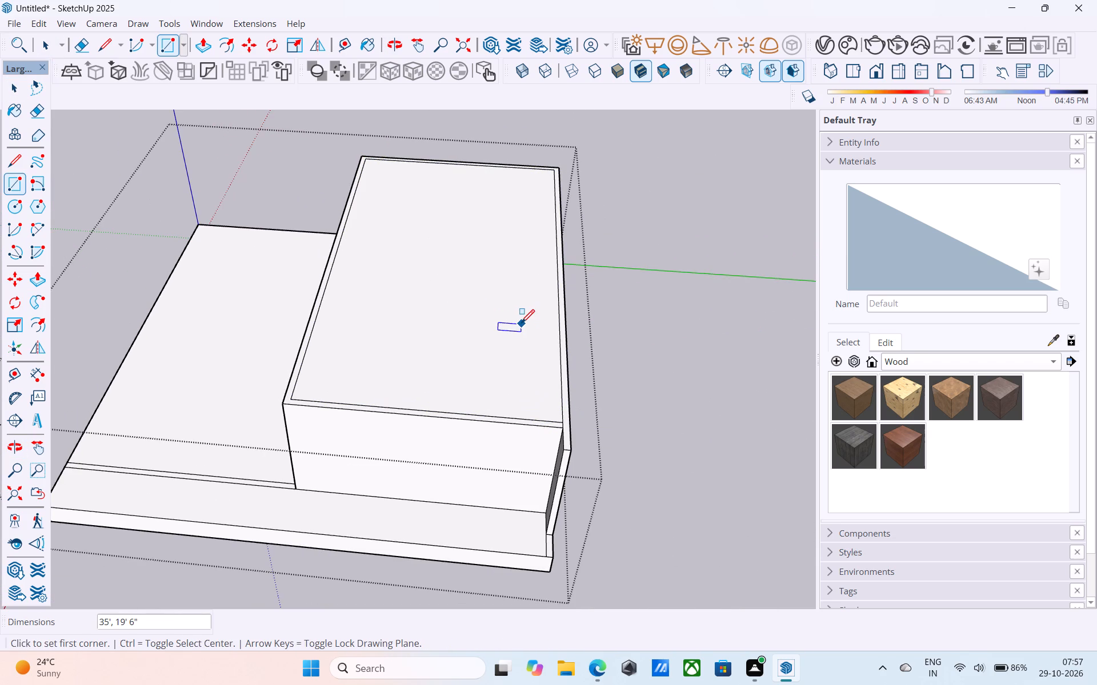
key(space)
Reverse the new face that closes the opening at the top of the walls.
click(521, 323)
right_click(521, 323)
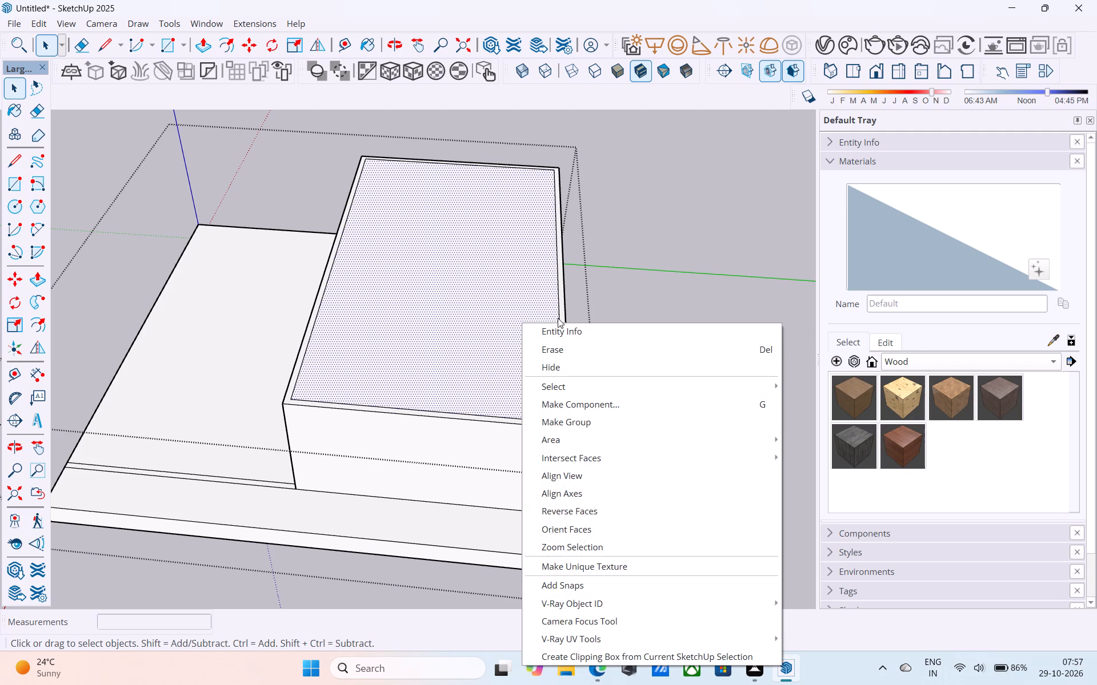
click(624, 505)
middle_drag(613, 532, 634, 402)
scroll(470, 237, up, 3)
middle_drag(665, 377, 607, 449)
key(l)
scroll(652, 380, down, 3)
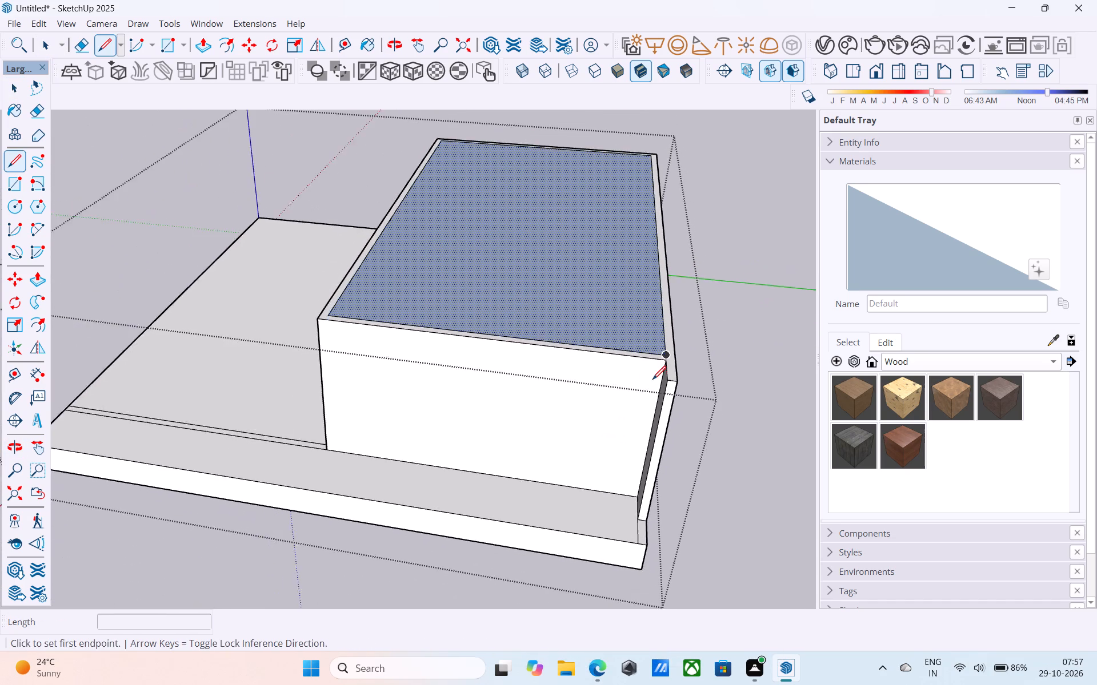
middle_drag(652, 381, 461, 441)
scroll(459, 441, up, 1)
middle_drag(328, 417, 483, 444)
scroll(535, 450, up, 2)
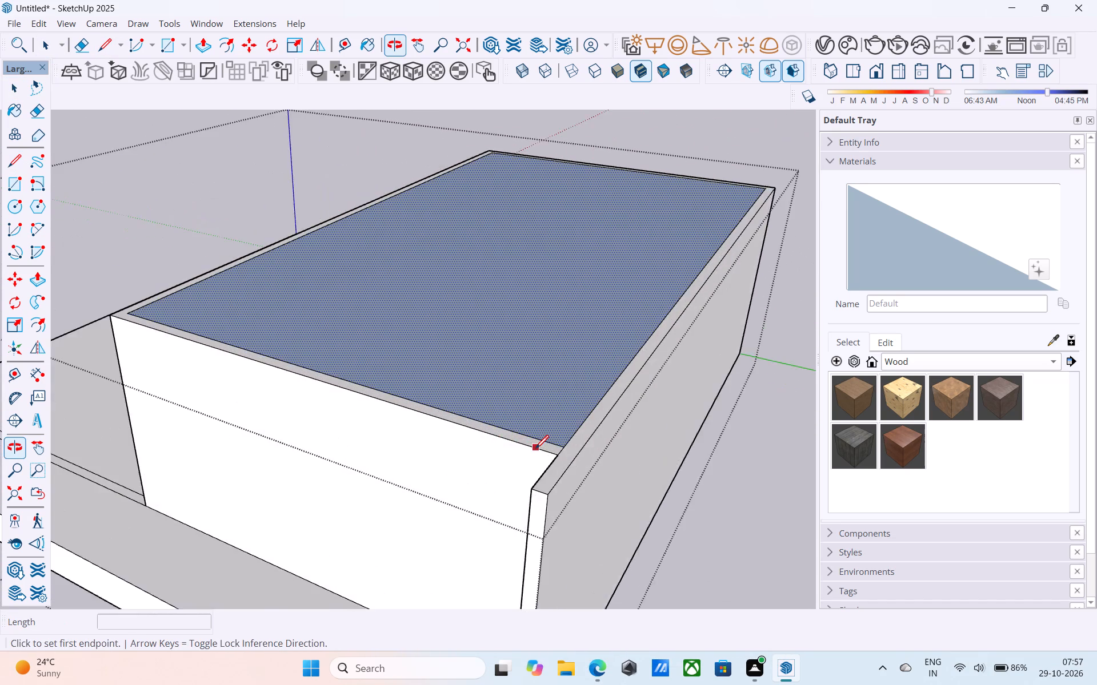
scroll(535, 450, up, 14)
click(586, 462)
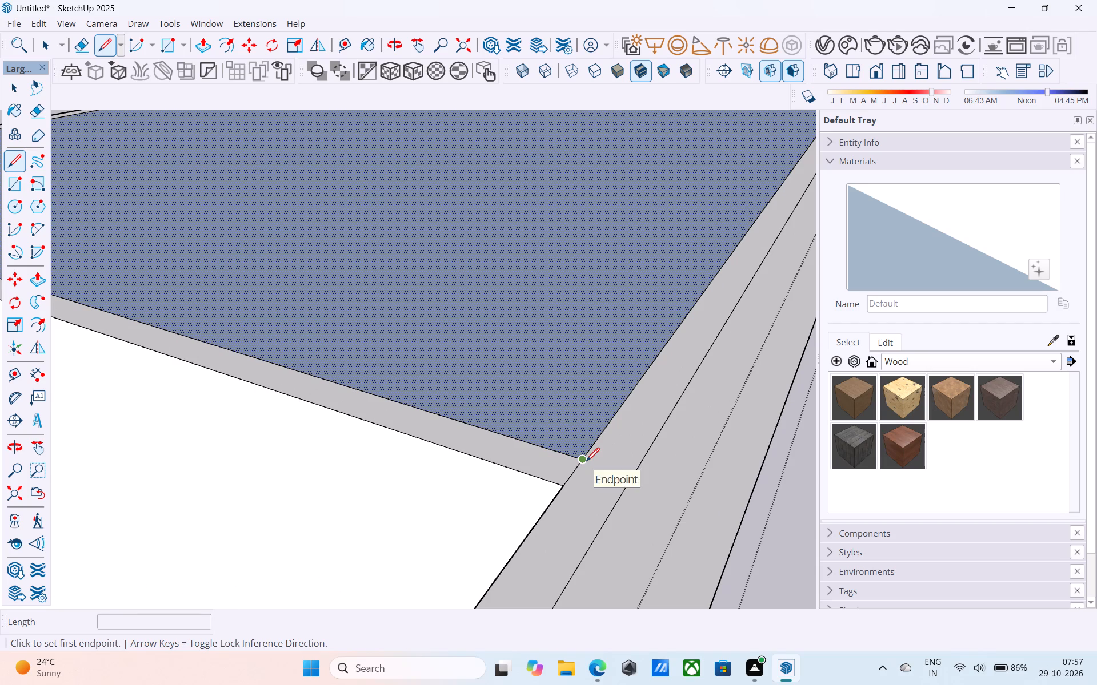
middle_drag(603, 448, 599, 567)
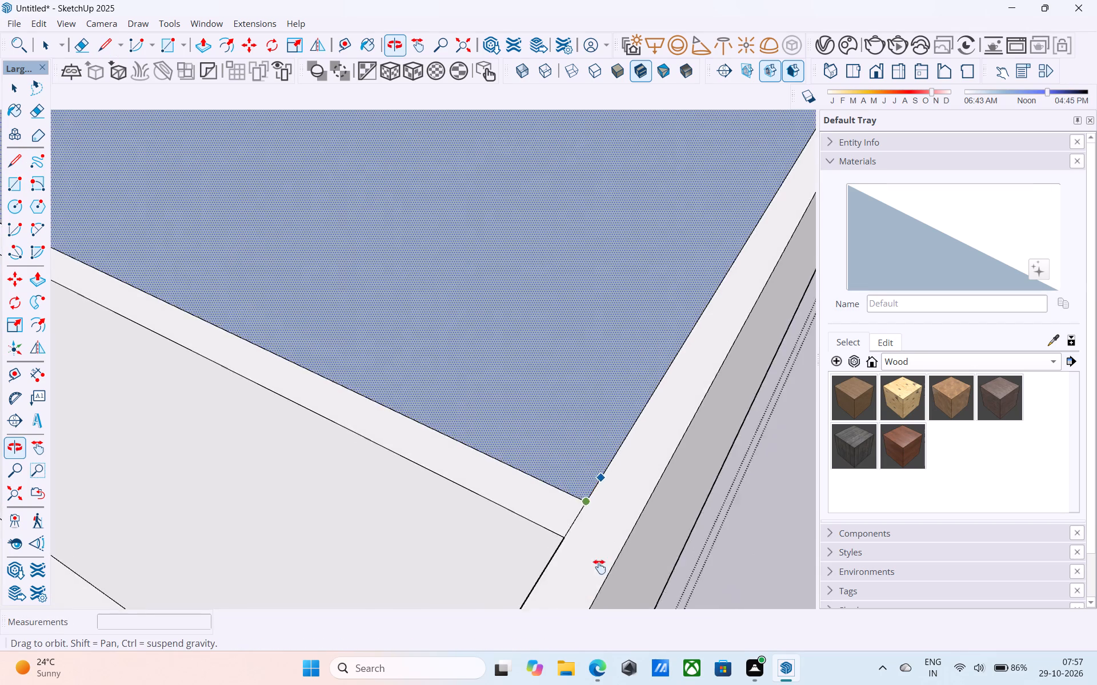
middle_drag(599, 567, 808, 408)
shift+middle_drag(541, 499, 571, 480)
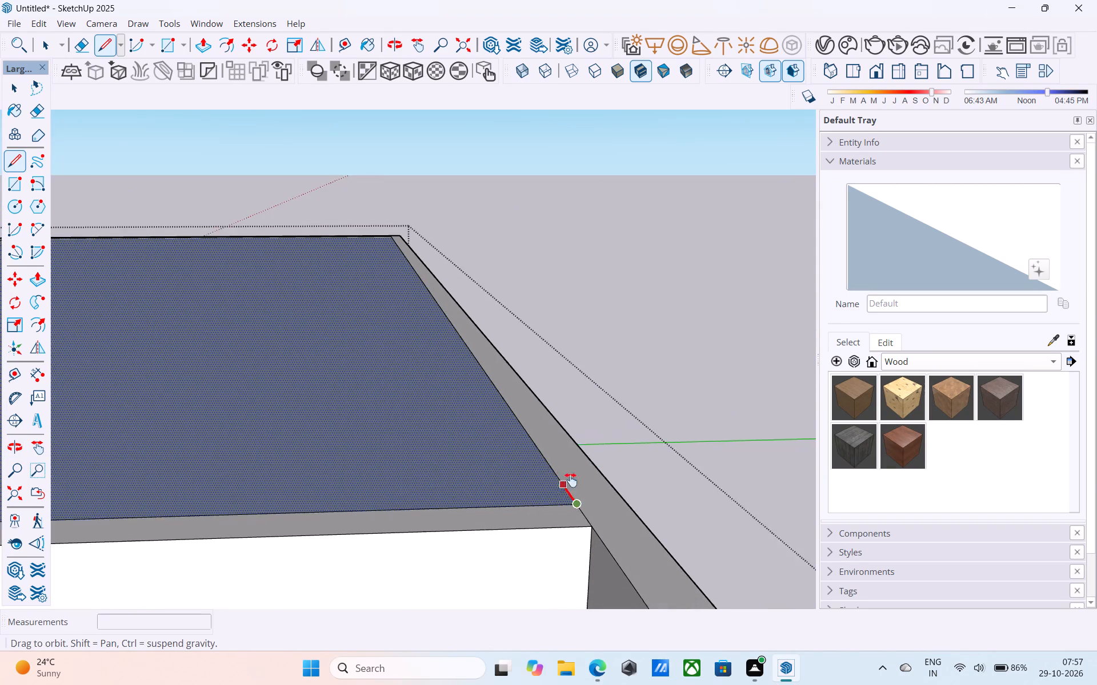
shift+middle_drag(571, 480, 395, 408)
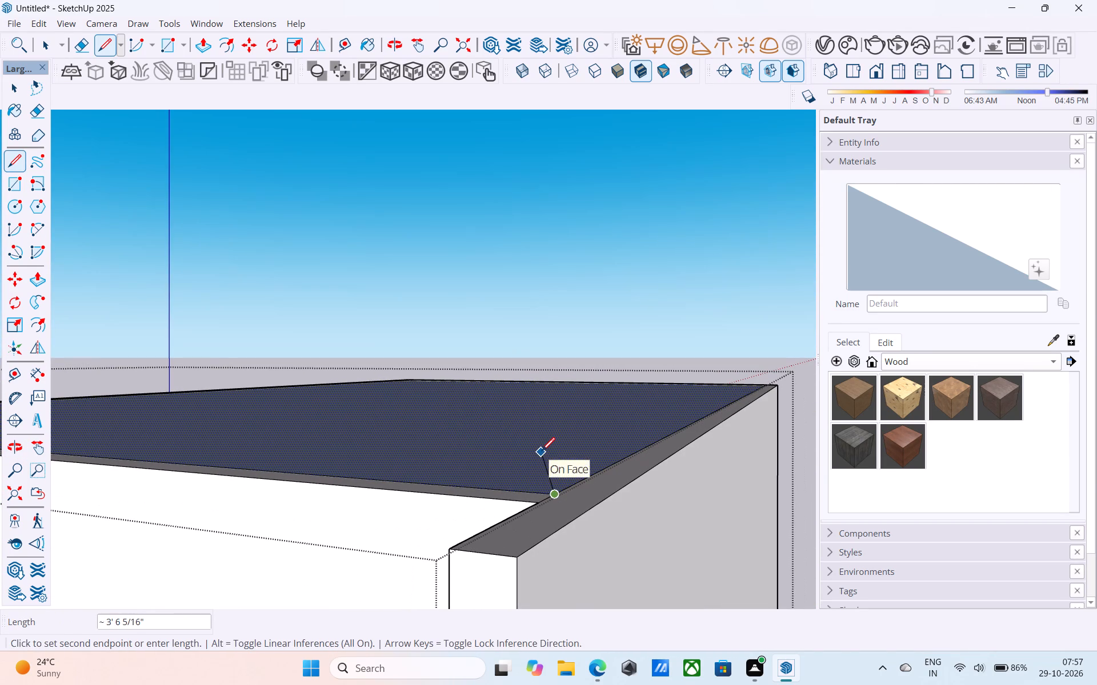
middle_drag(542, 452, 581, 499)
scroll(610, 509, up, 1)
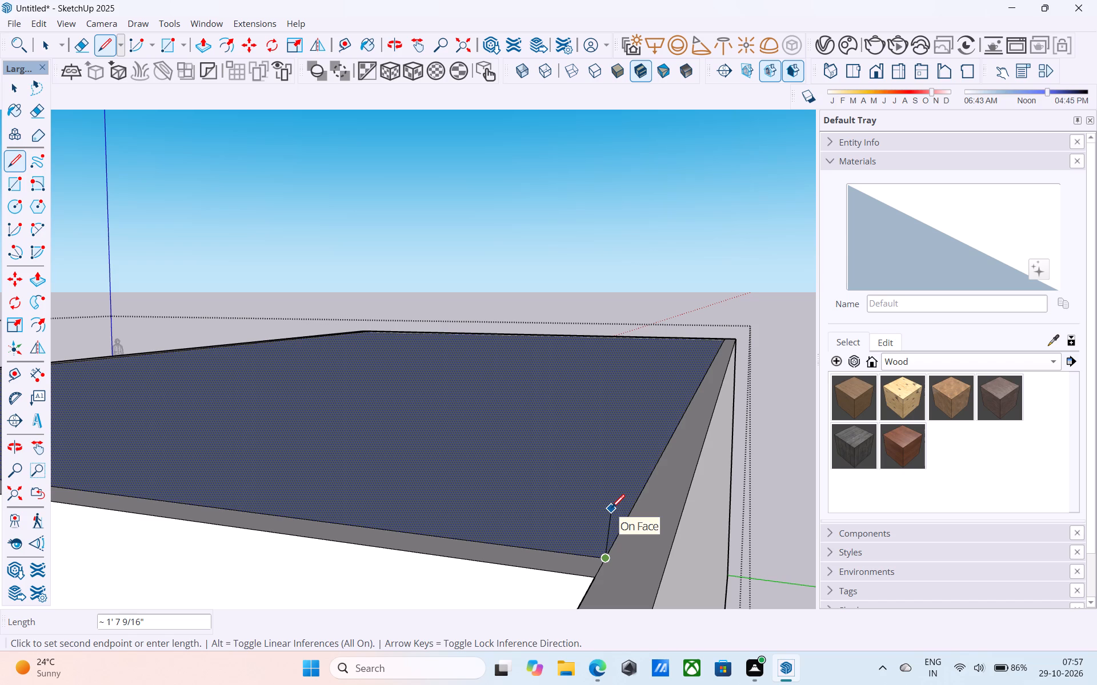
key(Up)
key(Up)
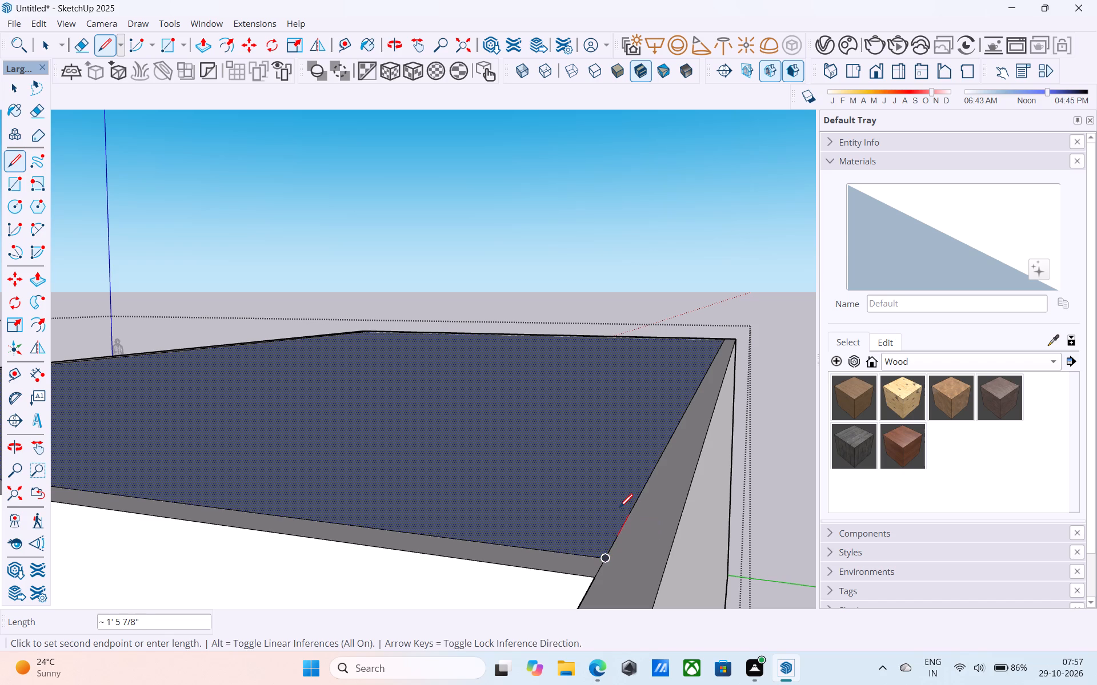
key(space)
Draw a 6" vertical line up from the top face's corner where the rear and middle walls meet.
scroll(621, 506, down, 14)
middle_drag(626, 498, 641, 495)
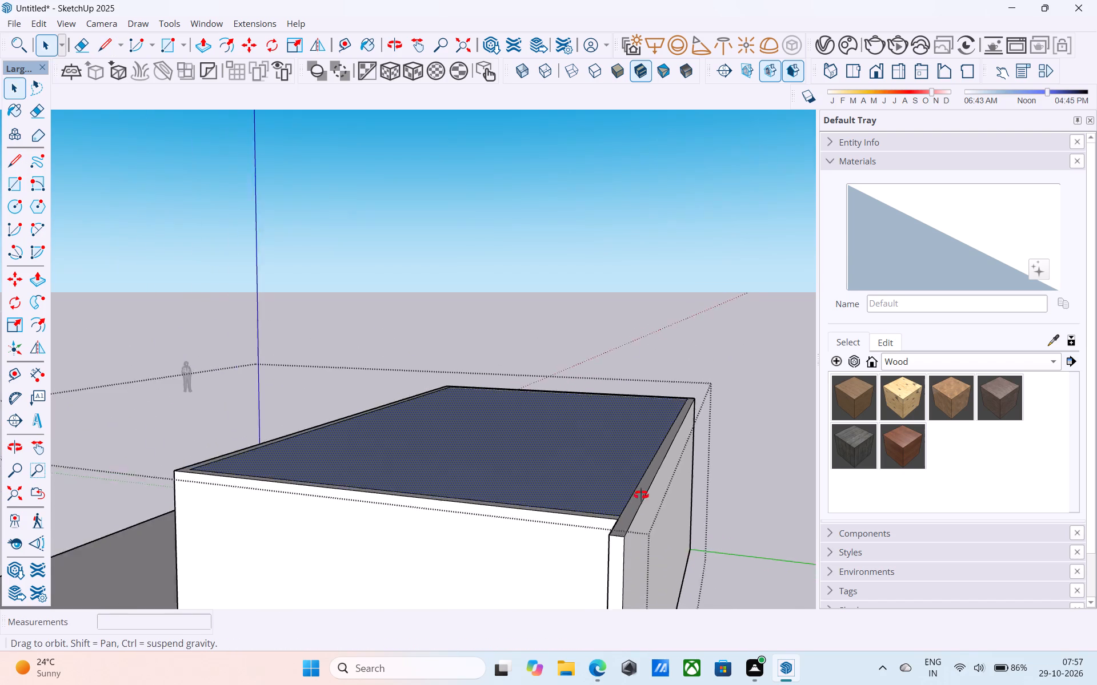
middle_drag(641, 495, 944, 636)
shift+middle_drag(487, 383, 619, 468)
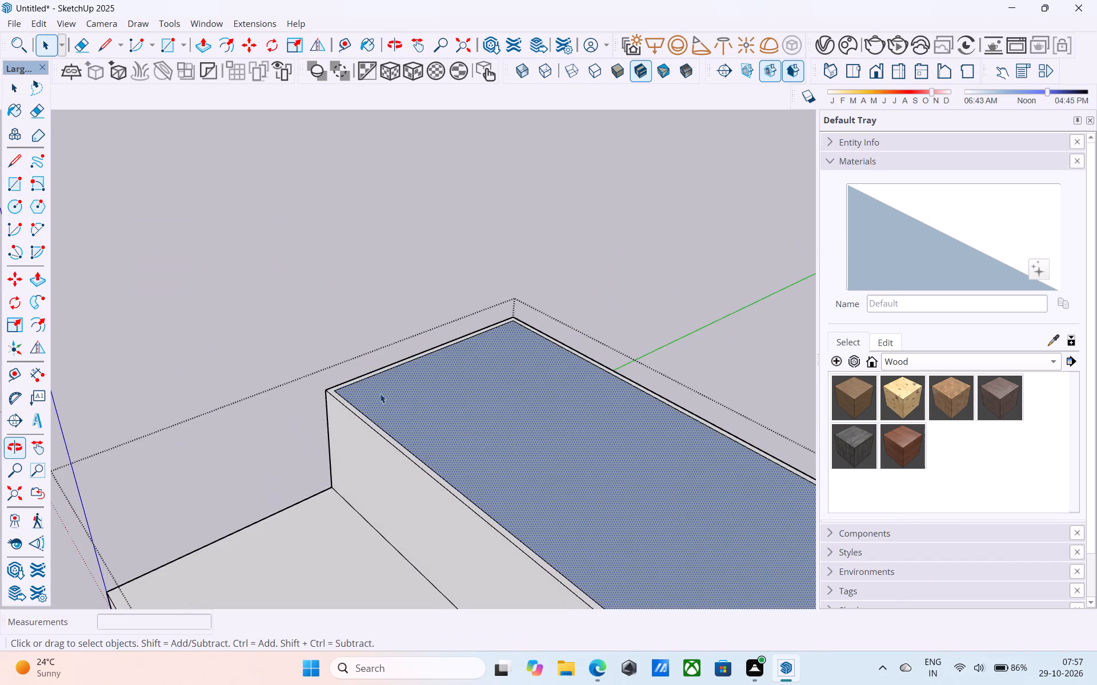
scroll(374, 390, up, 5)
key(l)
scroll(307, 388, up, 3)
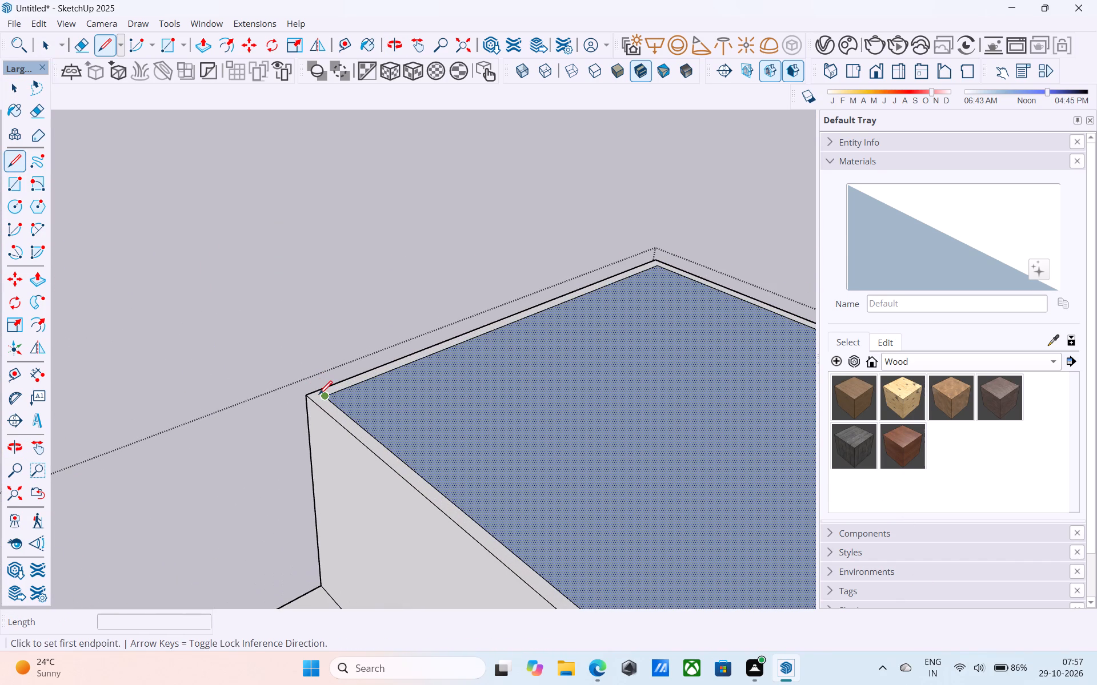
click(319, 396)
key(Up)
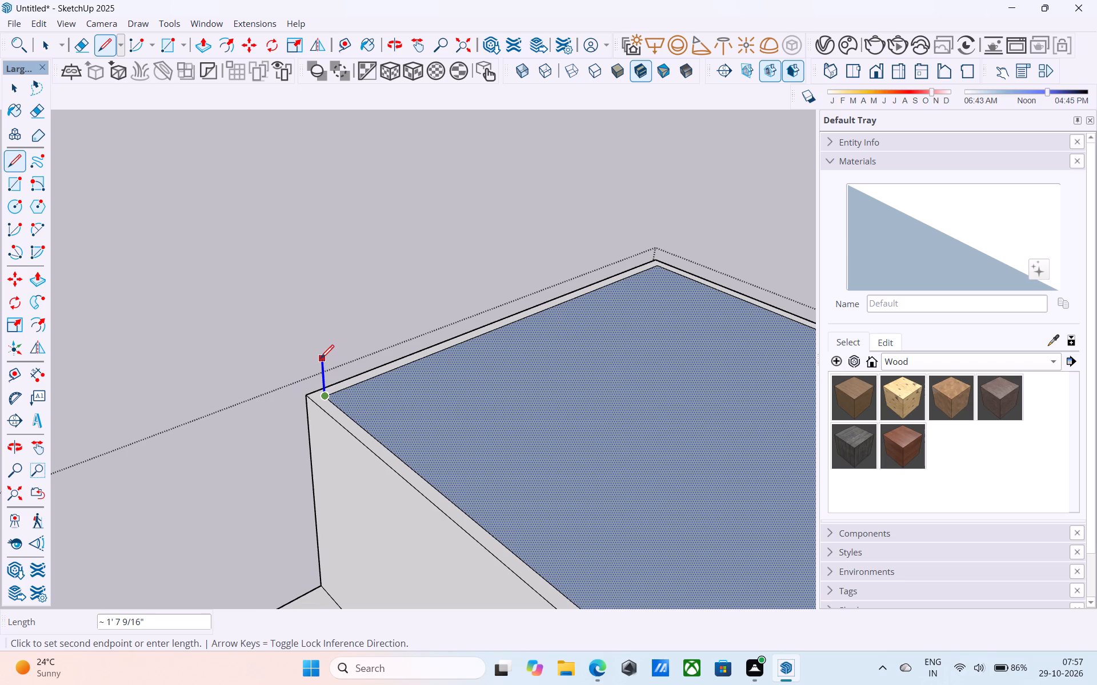
key(6)
key(shift+quotedbl)
key(Return)
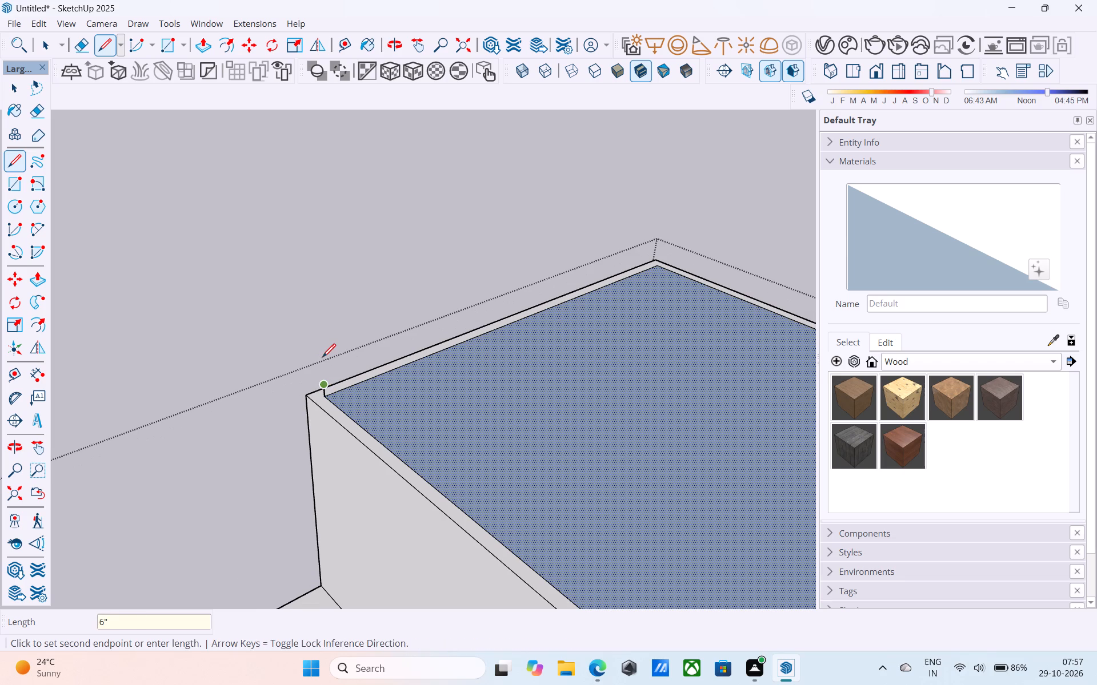
key(space)
Draw a 6" vertical line up from the top face's diagonally opposite corner, where the front and side walls meet.
scroll(326, 356, down, 5)
shift+middle_drag(557, 386, 288, 378)
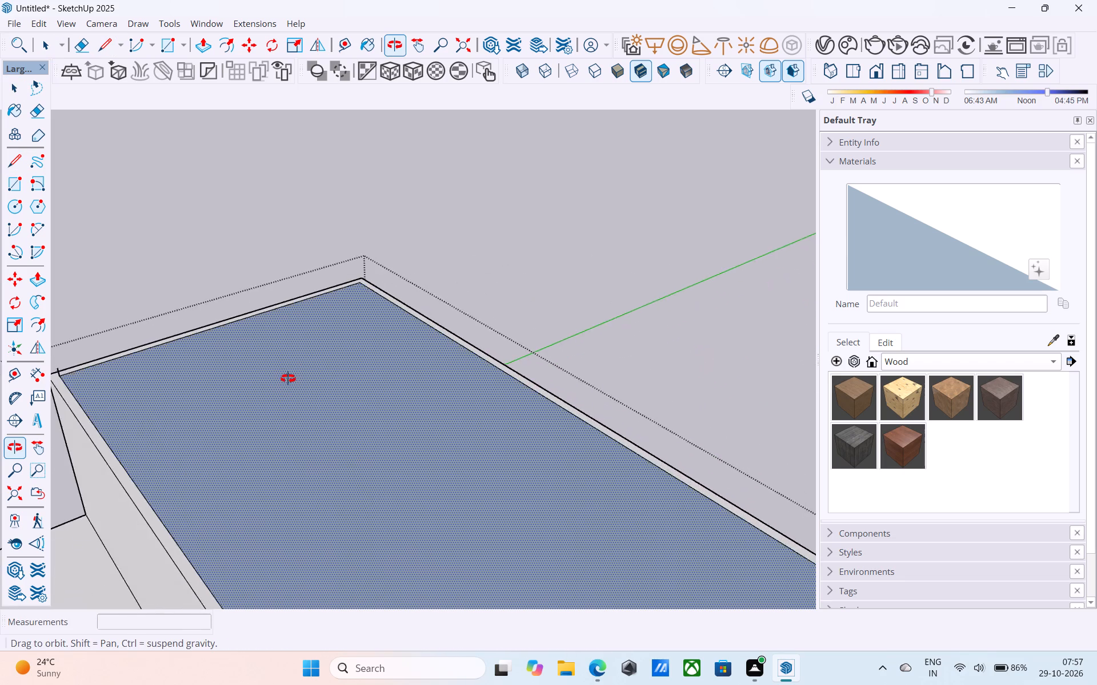
shift+middle_drag(288, 378, 438, 401)
scroll(470, 216, up, 7)
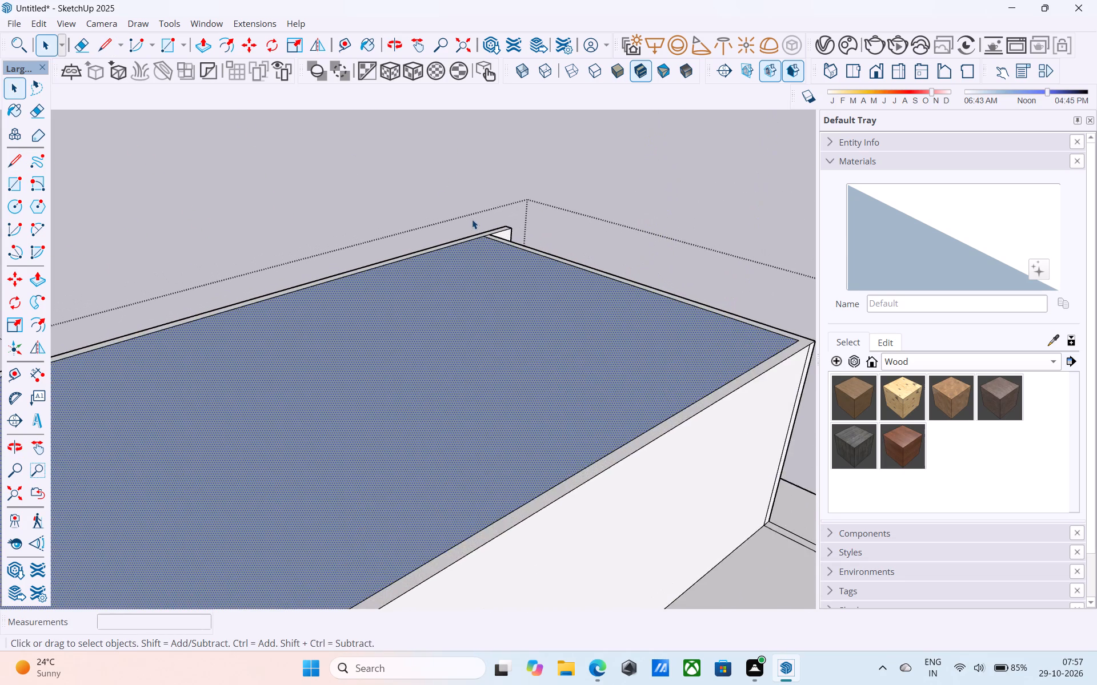
key(l)
scroll(506, 255, up, 5)
click(473, 230)
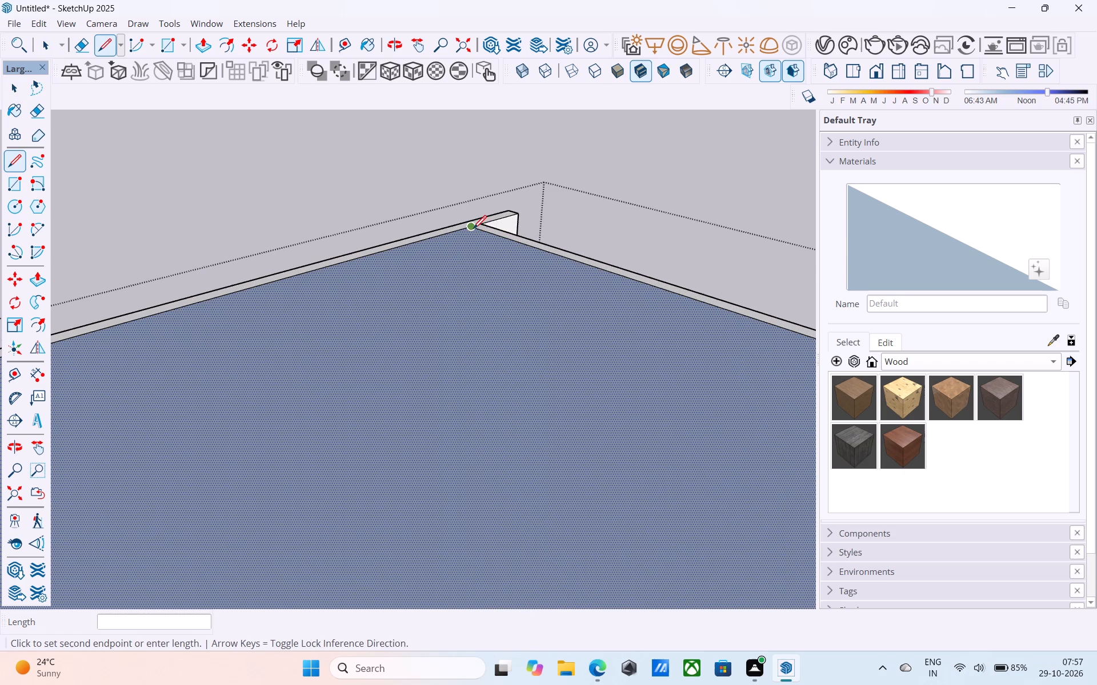
key(Up)
text(6")
key(Return)
key(space)
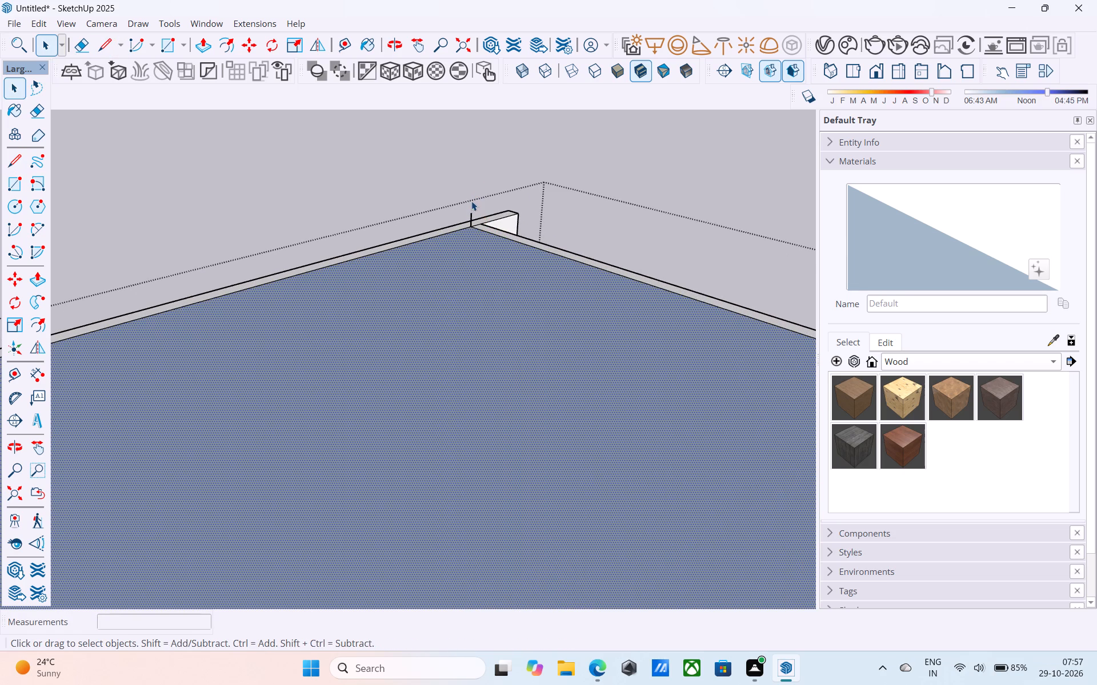
Draw a 35' by 19' 6" rectangle between the upper ends of the two vertical lines, above the top face.
key(r)
click(473, 213)
scroll(473, 213, down, 4)
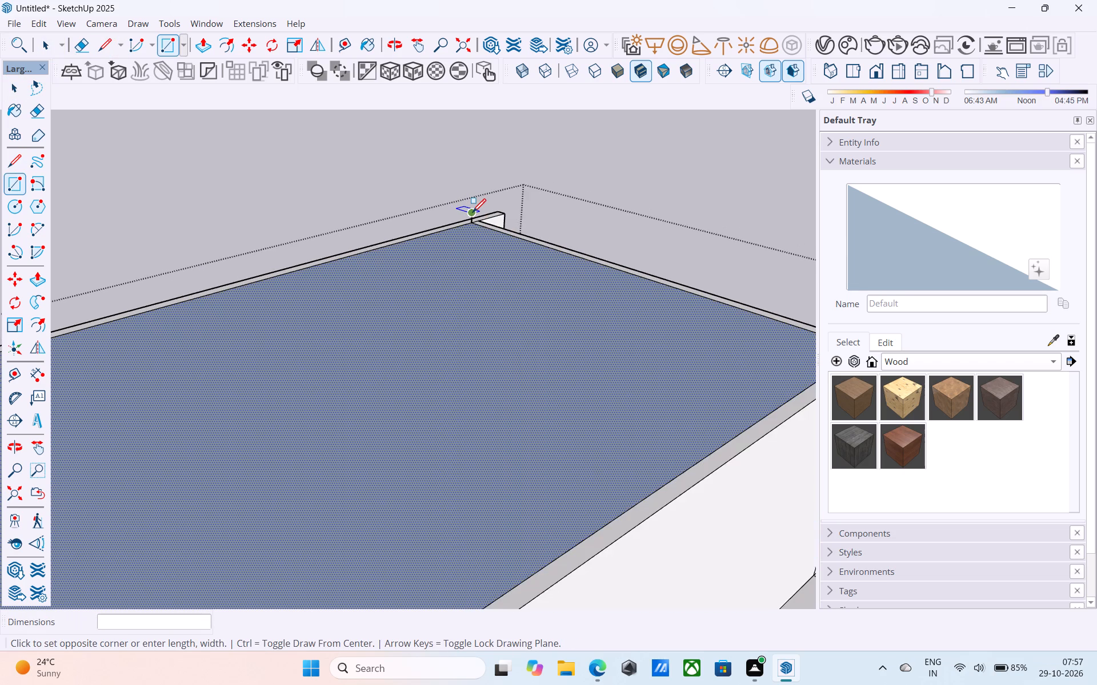
scroll(473, 213, down, 8)
middle_drag(269, 389, 323, 349)
scroll(333, 356, up, 1)
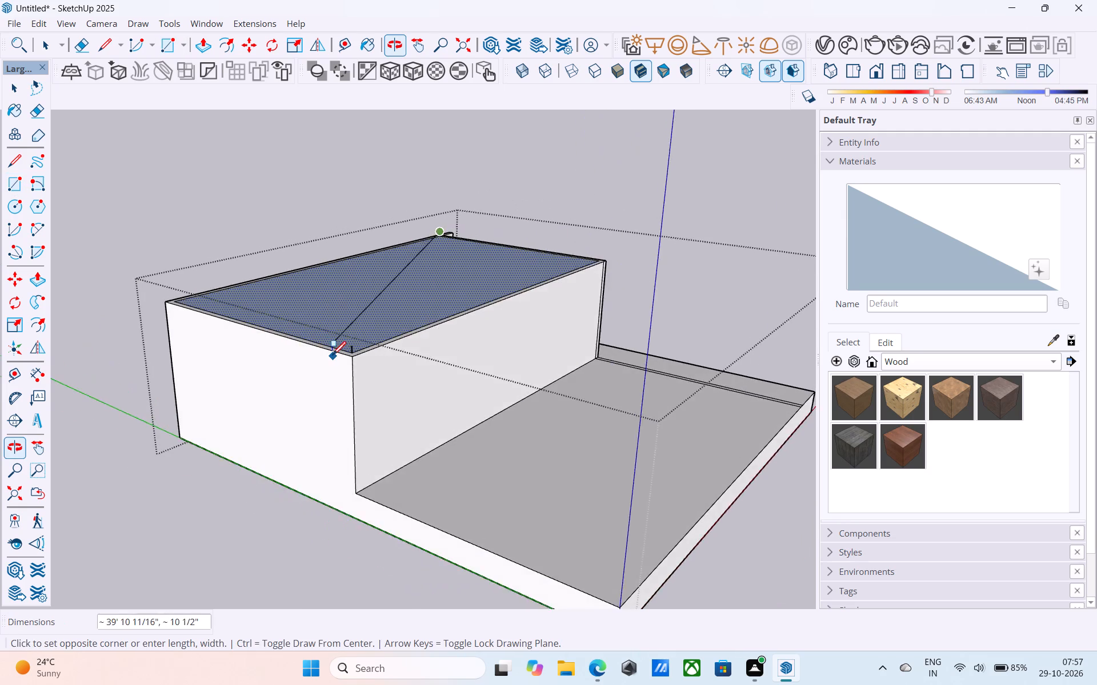
scroll(333, 356, up, 8)
click(373, 333)
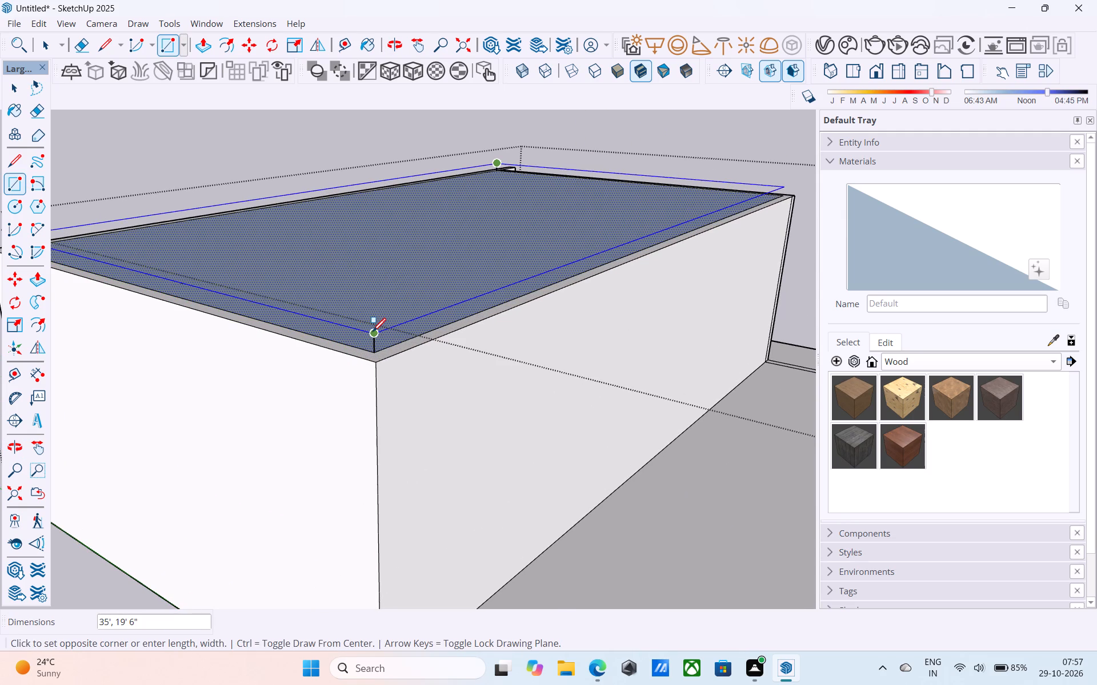
Draw a vertical line joining the lower and upper roof rectangles at the outer corner beside the long outer wall and the green axis.
key(space)
scroll(458, 324, down, 2)
scroll(634, 316, down, 5)
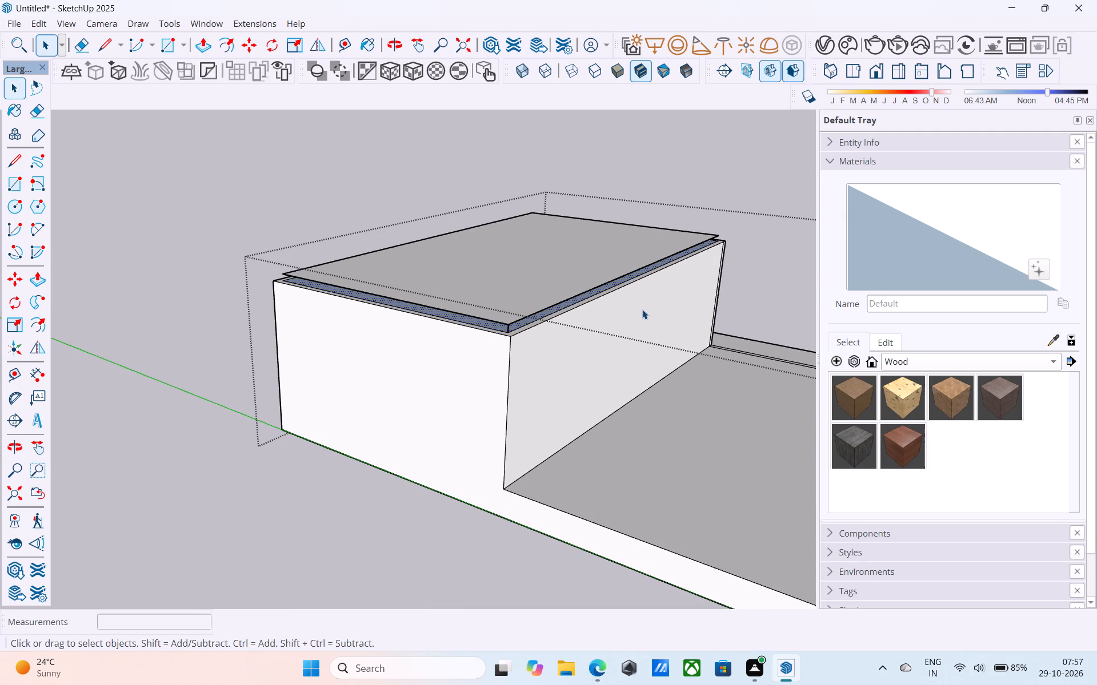
middle_drag(308, 283, 333, 291)
scroll(335, 289, up, 1)
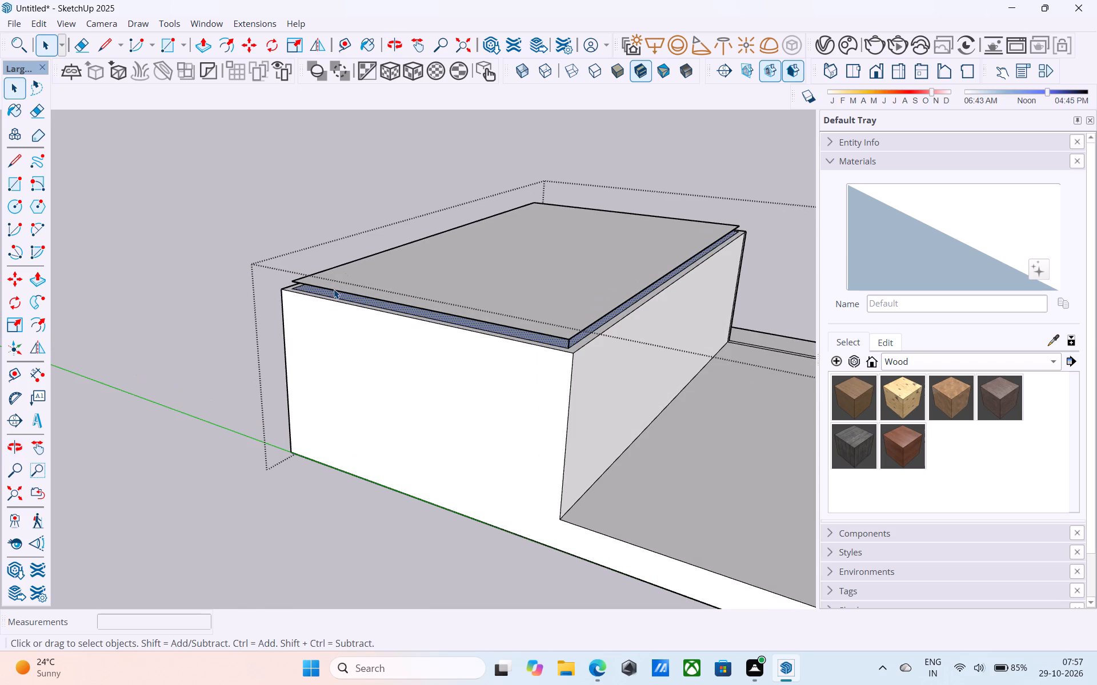
key(l)
scroll(334, 289, up, 1)
middle_drag(342, 301, 624, 328)
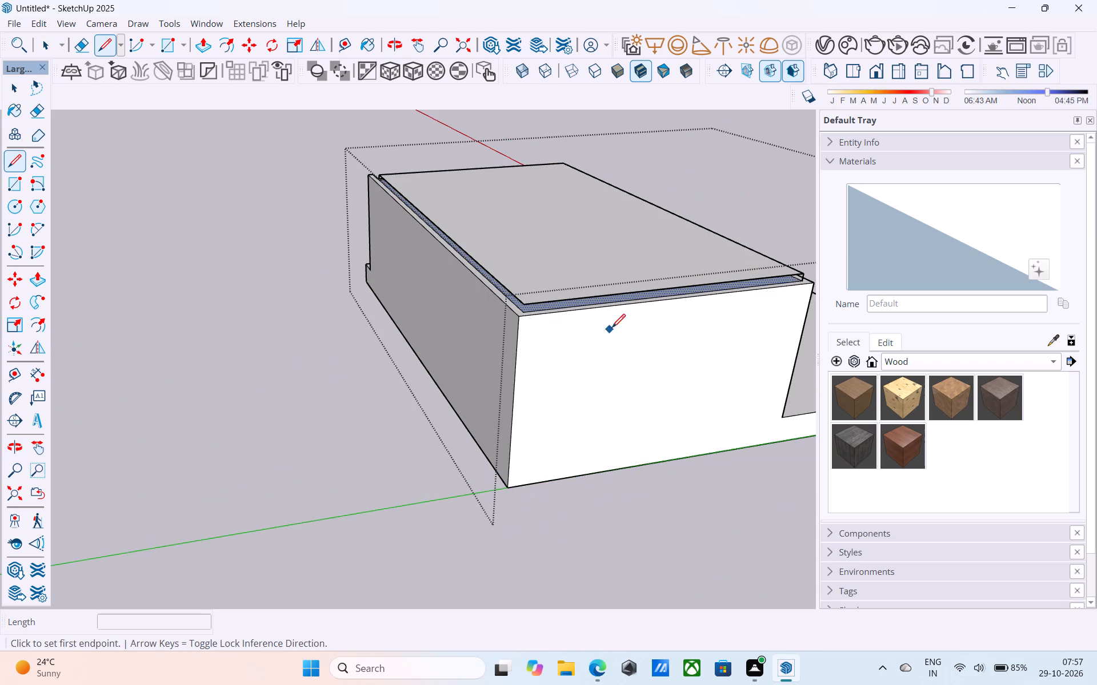
scroll(505, 313, up, 10)
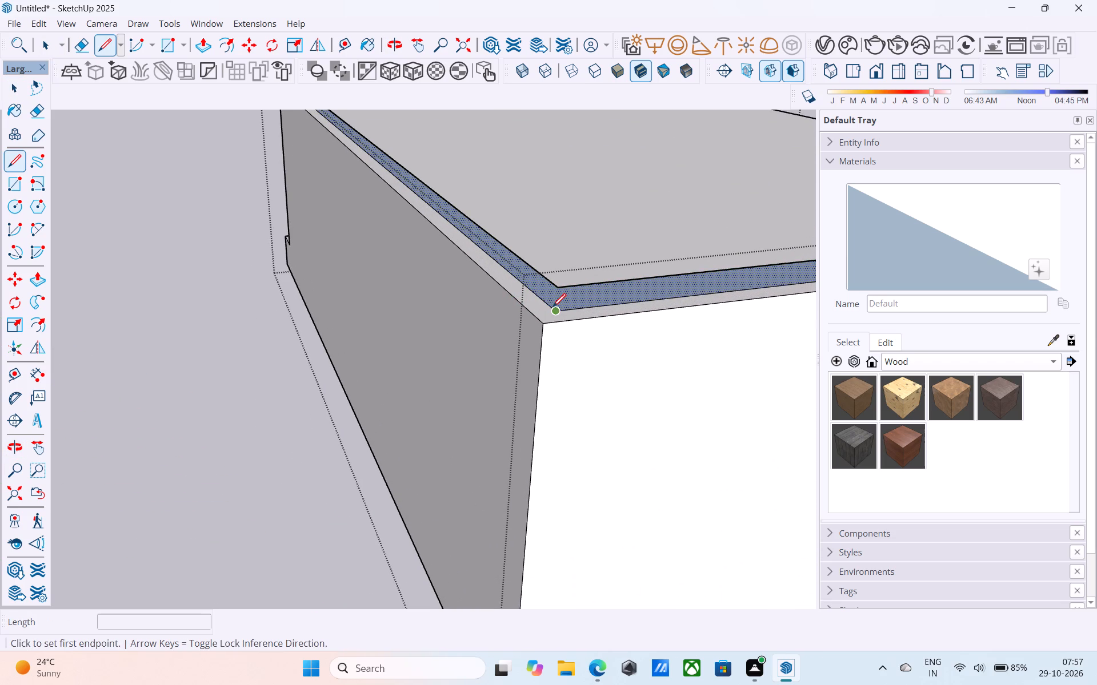
click(557, 308)
click(558, 288)
Draw a 6" vertical line joining the two roof rectangles at the remaining corner, diagonally opposite, to close the slab's sides.
scroll(409, 428, down, 10)
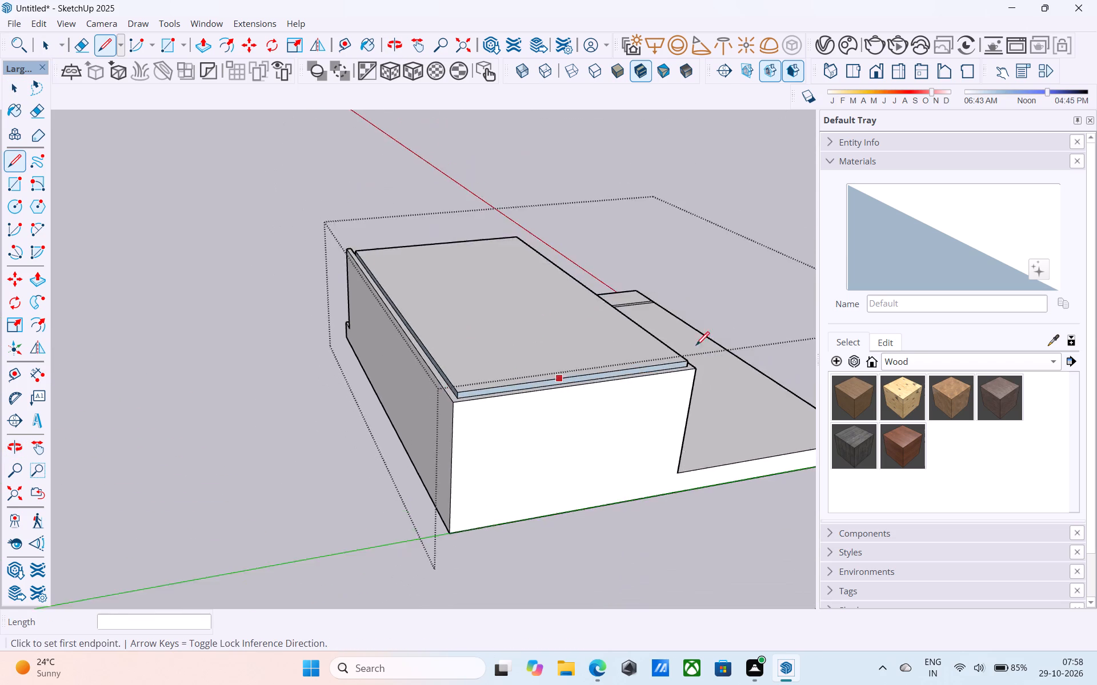
scroll(696, 346, down, 1)
middle_drag(721, 339, 383, 337)
middle_drag(480, 323, 307, 327)
scroll(666, 352, up, 6)
scroll(672, 351, down, 5)
middle_drag(672, 351, 490, 354)
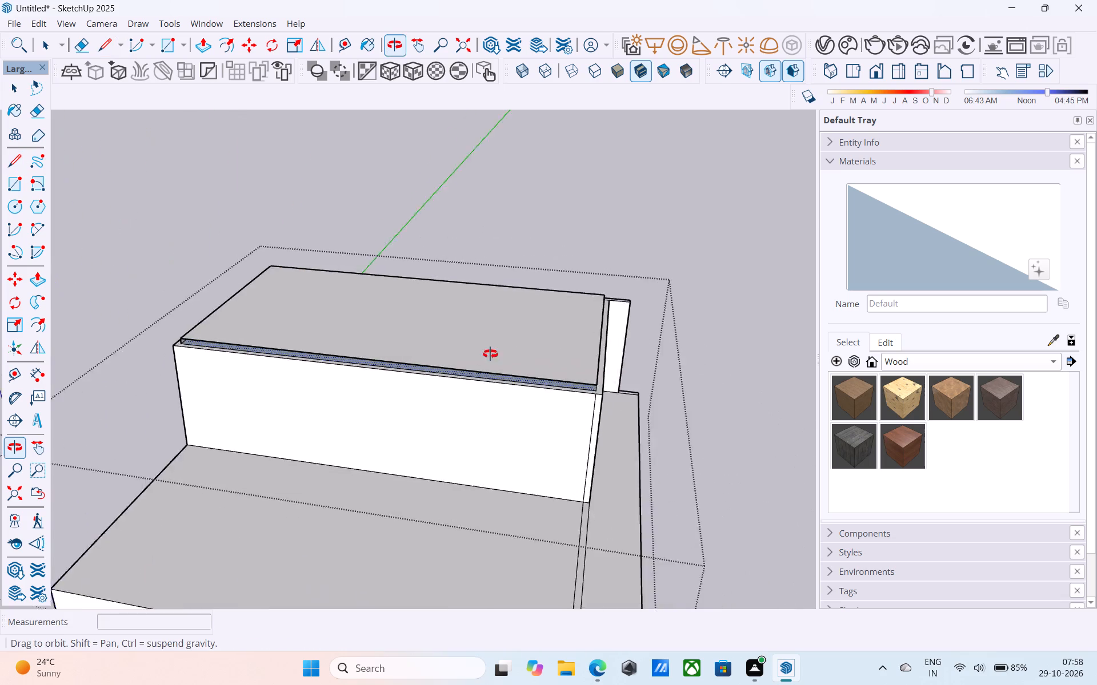
middle_drag(490, 354, 253, 313)
scroll(393, 410, up, 15)
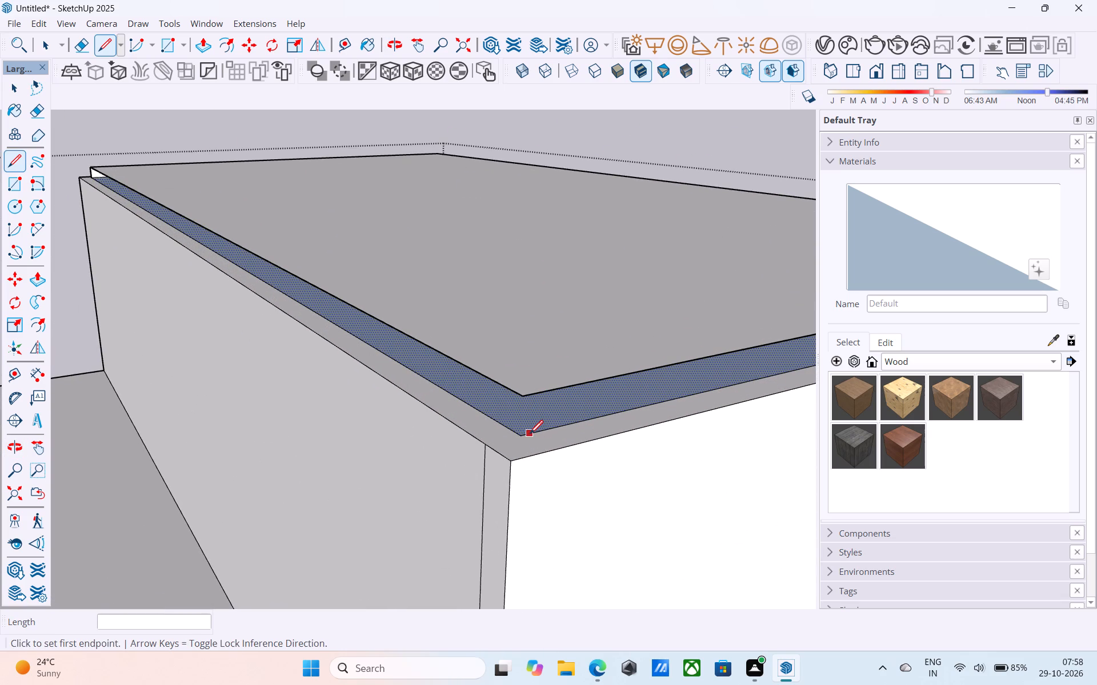
click(526, 435)
click(526, 393)
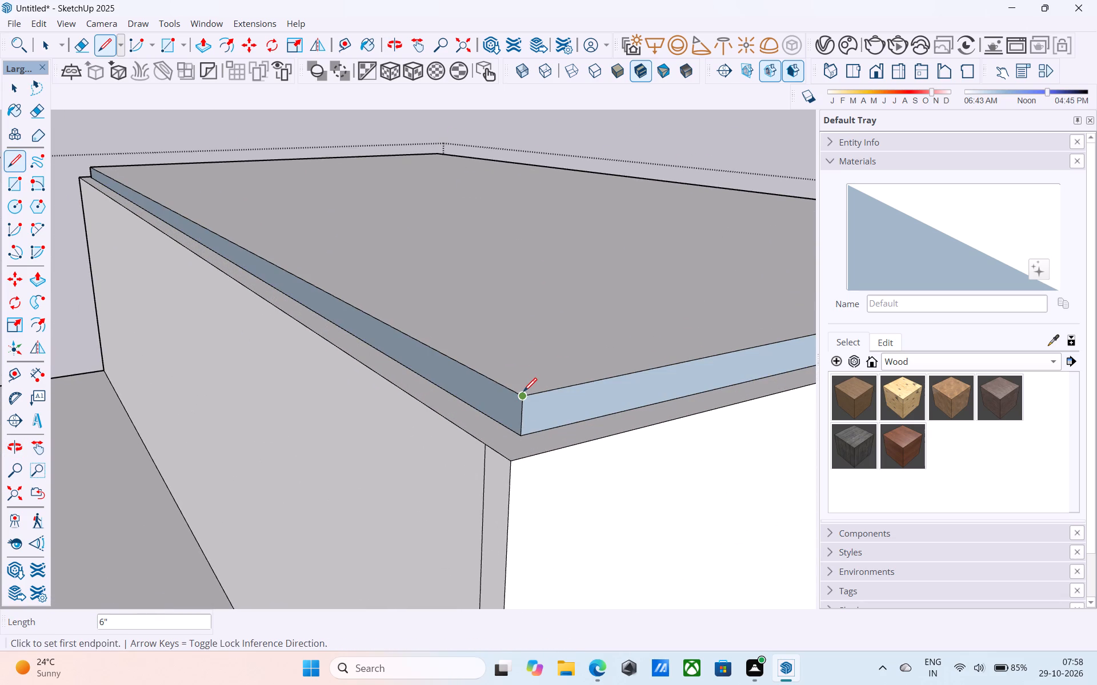
Reverse the two roof slab edge faces meeting at this corner, on the short end and along the open floor side.
key(space)
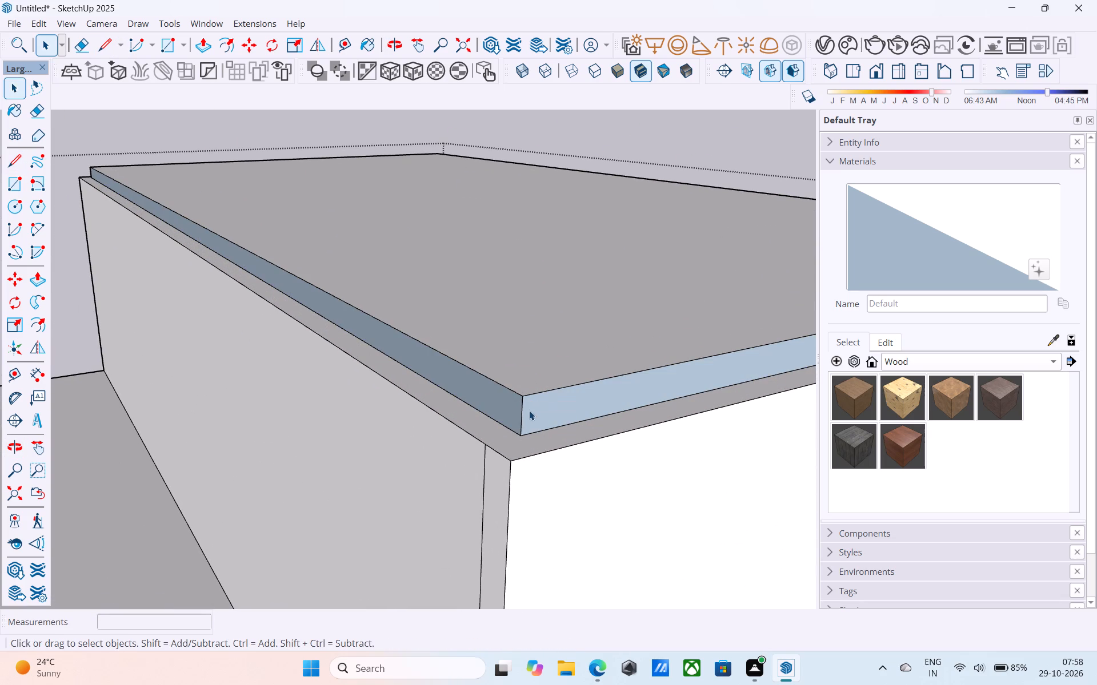
click(529, 411)
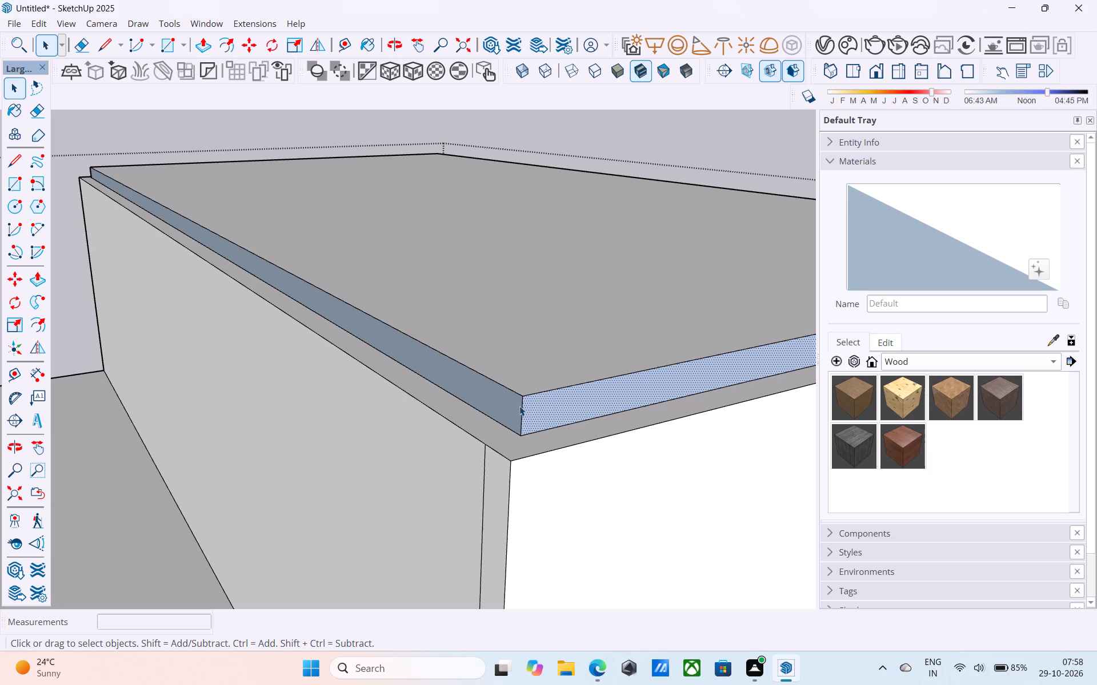
right_click(527, 408)
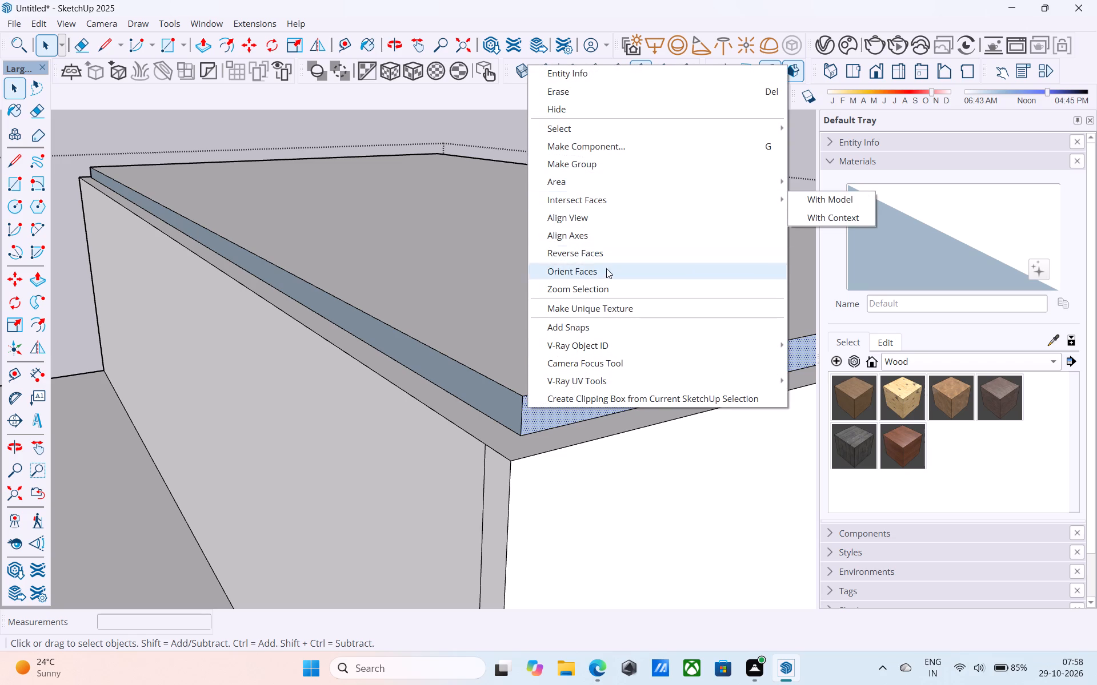
click(611, 251)
click(507, 393)
right_click(507, 393)
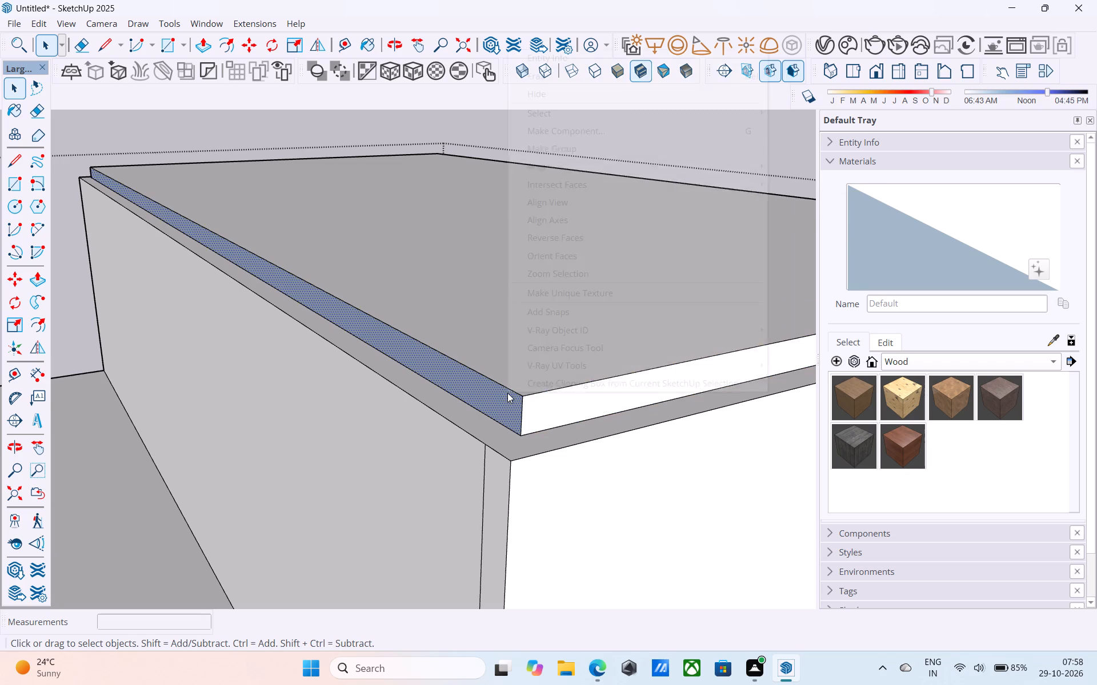
click(580, 238)
Reverse the roof slab's other two edge faces, above the long outer wall and above the wall along the green axis.
scroll(548, 280, down, 9)
middle_drag(545, 306, 495, 296)
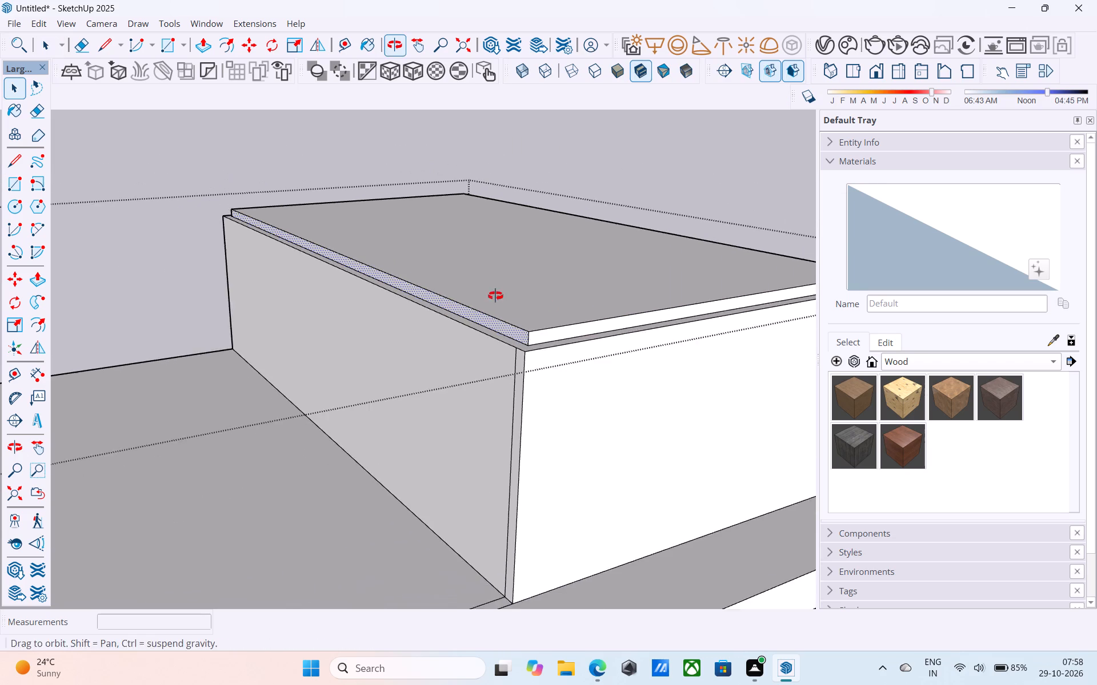
middle_drag(495, 296, 219, 291)
scroll(217, 290, up, 1)
scroll(487, 277, down, 3)
middle_drag(521, 279, 274, 308)
scroll(293, 308, down, 8)
middle_drag(390, 360, 375, 361)
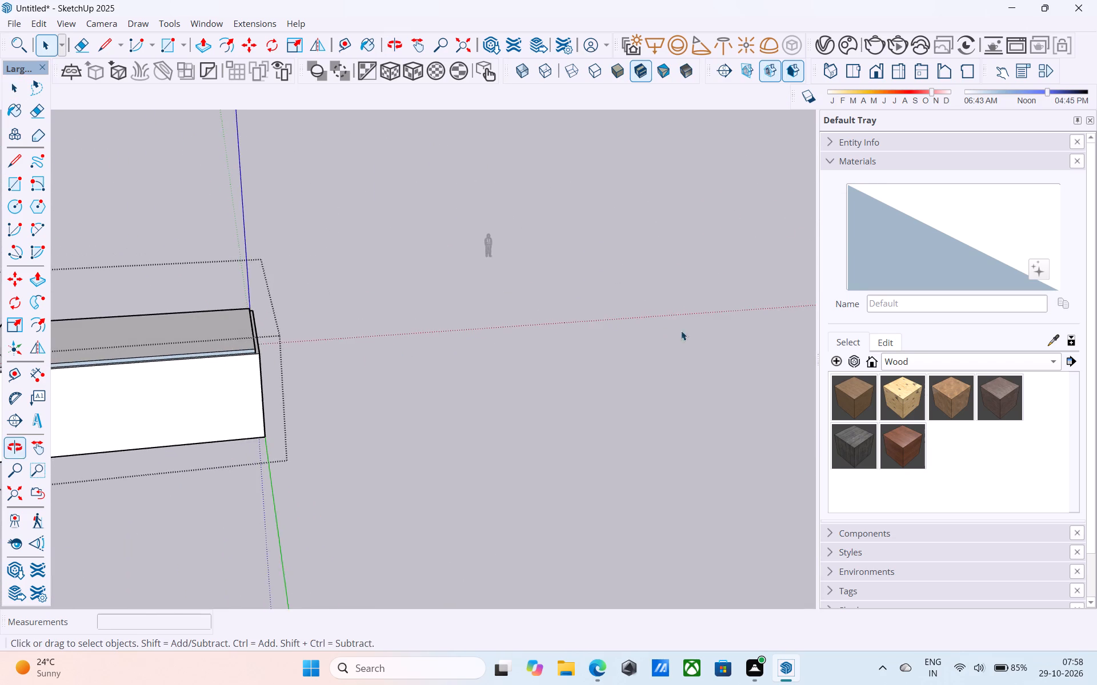
scroll(685, 333, down, 5)
middle_drag(591, 377, 367, 424)
scroll(119, 337, up, 7)
middle_drag(151, 333, 177, 350)
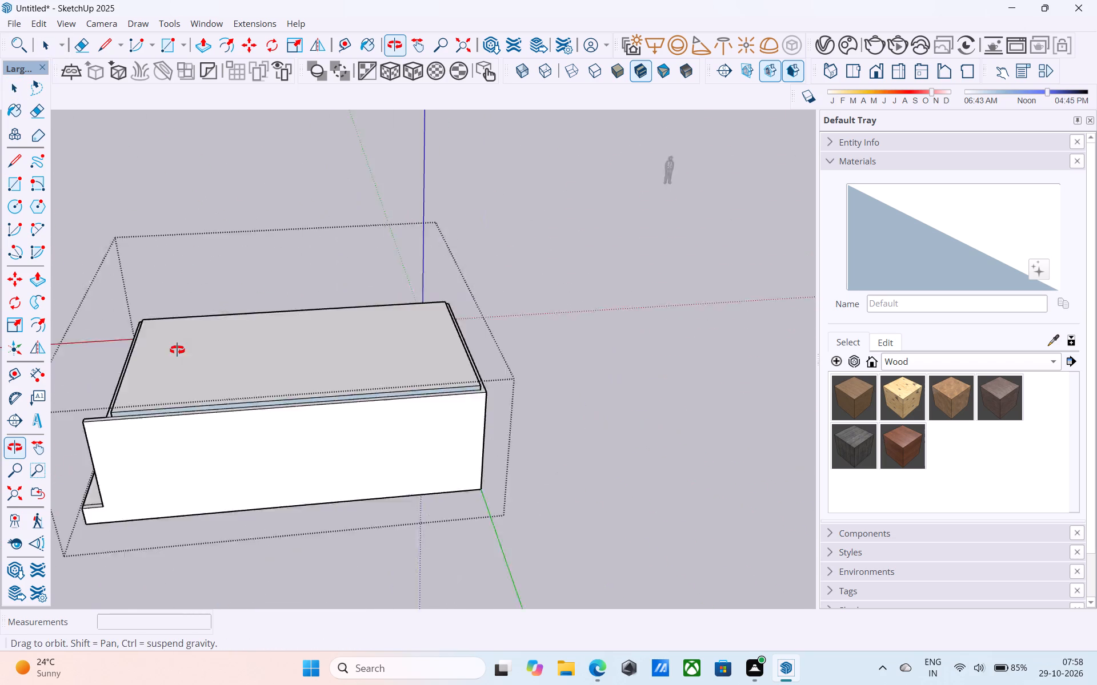
middle_drag(177, 350, 154, 350)
scroll(179, 368, up, 5)
scroll(794, 384, down, 7)
middle_drag(775, 417, 629, 358)
scroll(479, 353, up, 5)
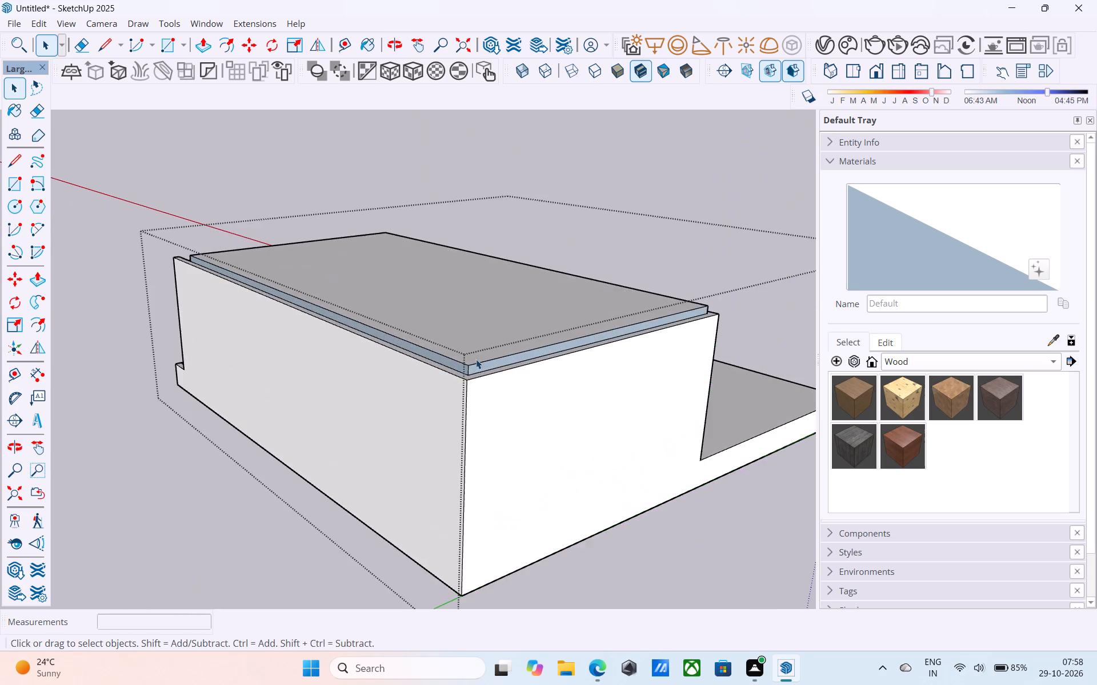
scroll(476, 359, up, 13)
click(455, 366)
right_click(454, 366)
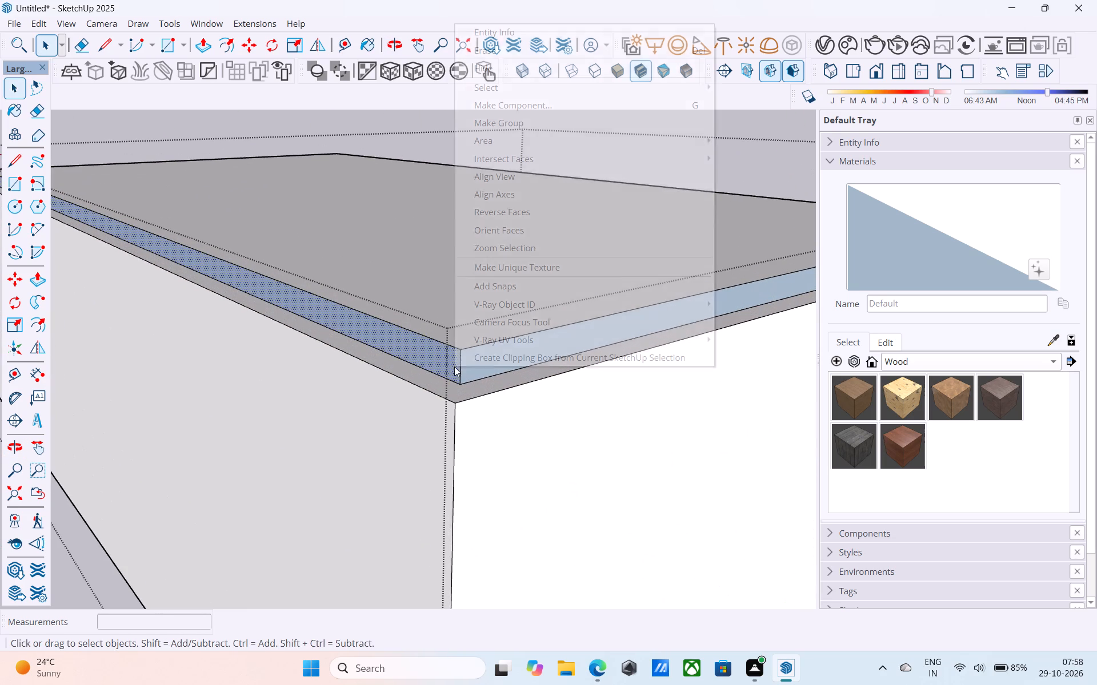
click(515, 212)
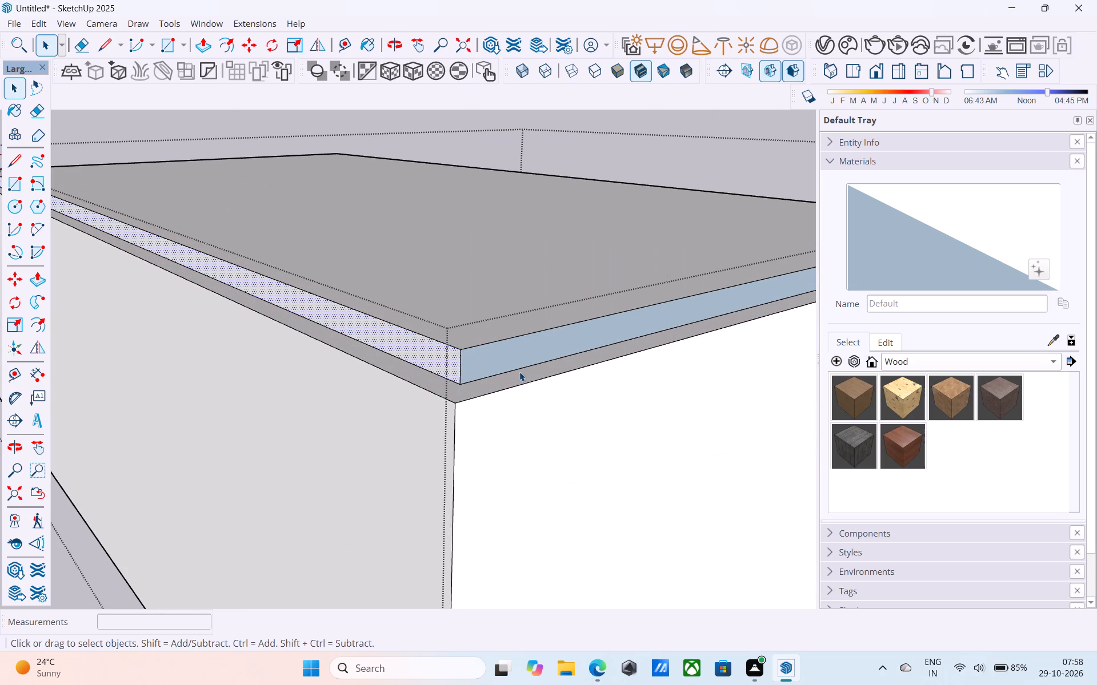
click(507, 360)
right_click(506, 358)
click(548, 206)
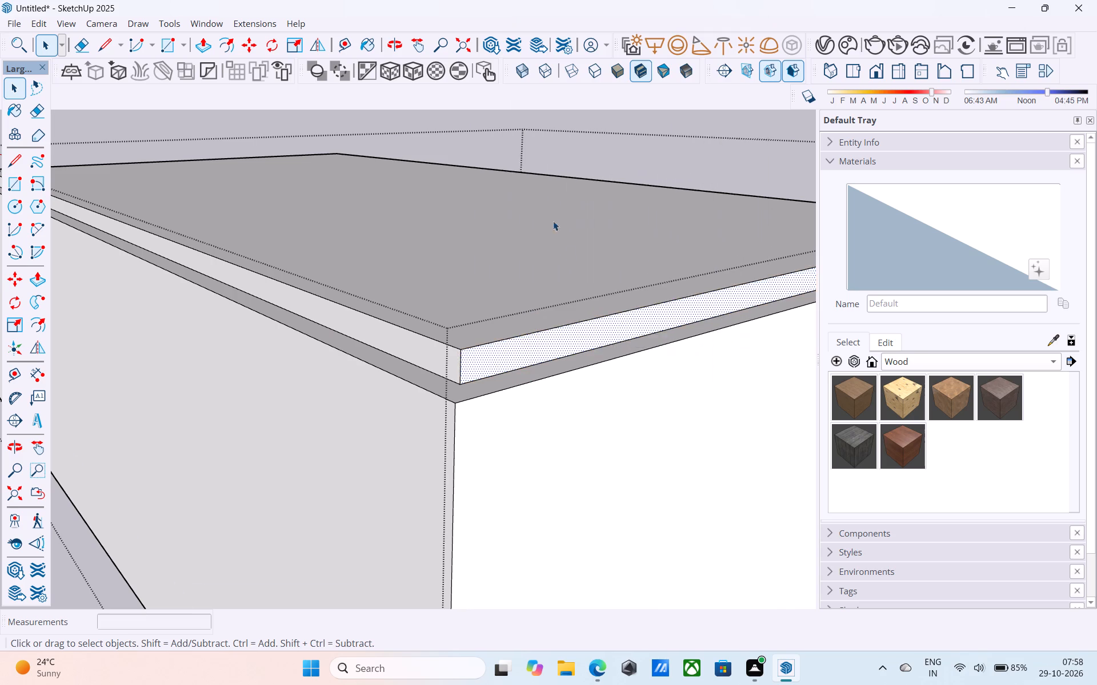
Inspect the closed roof slab and the walls from all sides.
scroll(563, 244, down, 10)
middle_drag(563, 271, 916, 369)
middle_drag(491, 377, 946, 283)
middle_drag(647, 295, 787, 416)
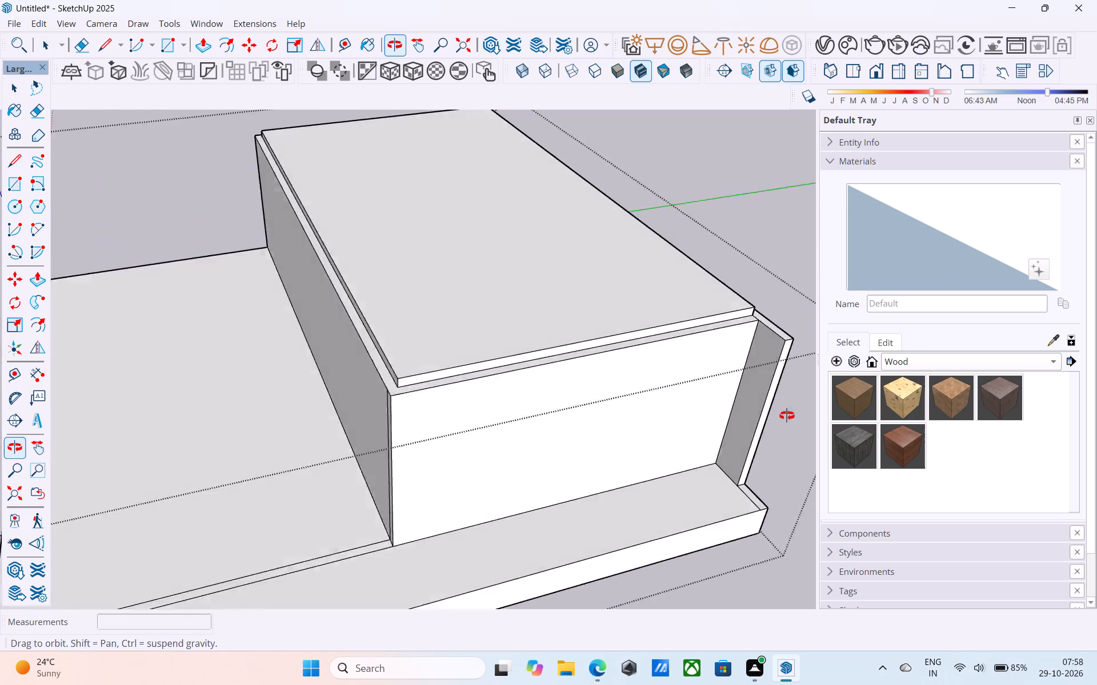
middle_drag(787, 416, 855, 428)
middle_drag(524, 315, 807, 384)
middle_drag(415, 374, 679, 293)
scroll(498, 477, down, 5)
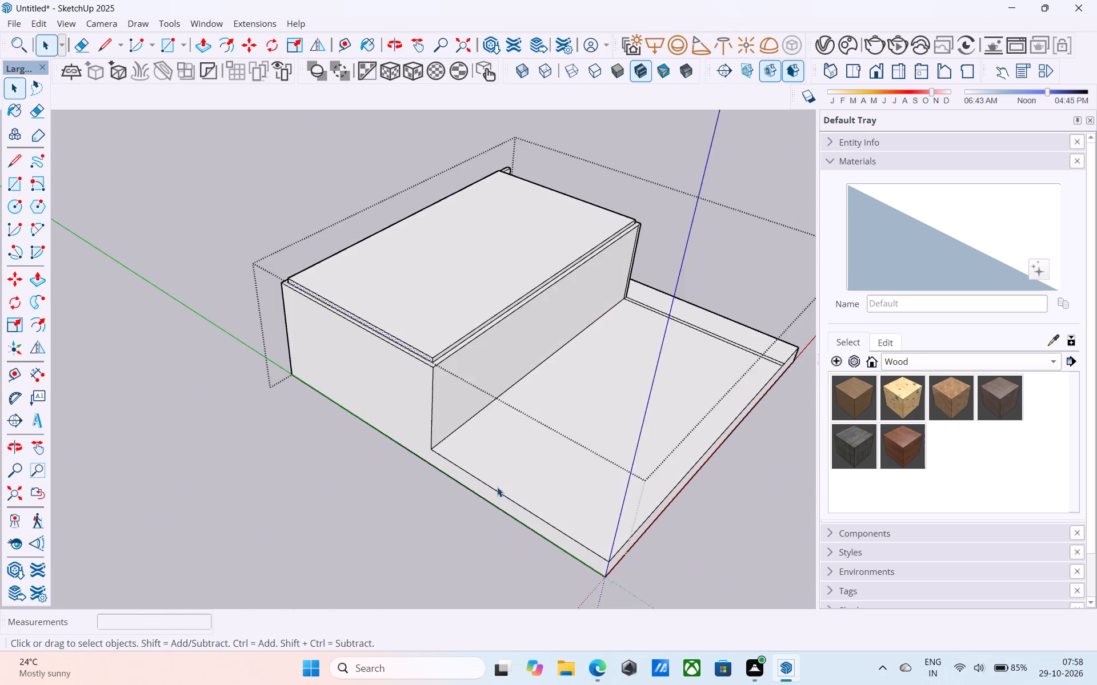
middle_drag(496, 485, 530, 372)
middle_drag(543, 406, 559, 376)
scroll(438, 387, up, 4)
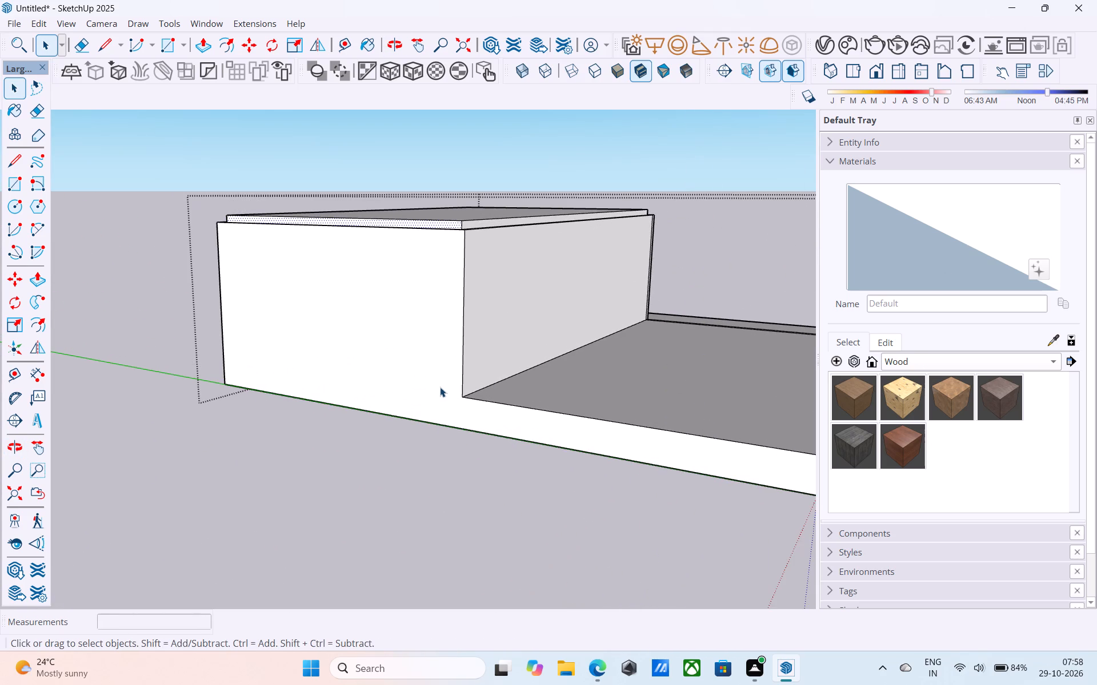
Draw a 20' 6" line at floor-slab top level across the wall face along the green axis, from the middle wall's base to the outer corner.
key(l)
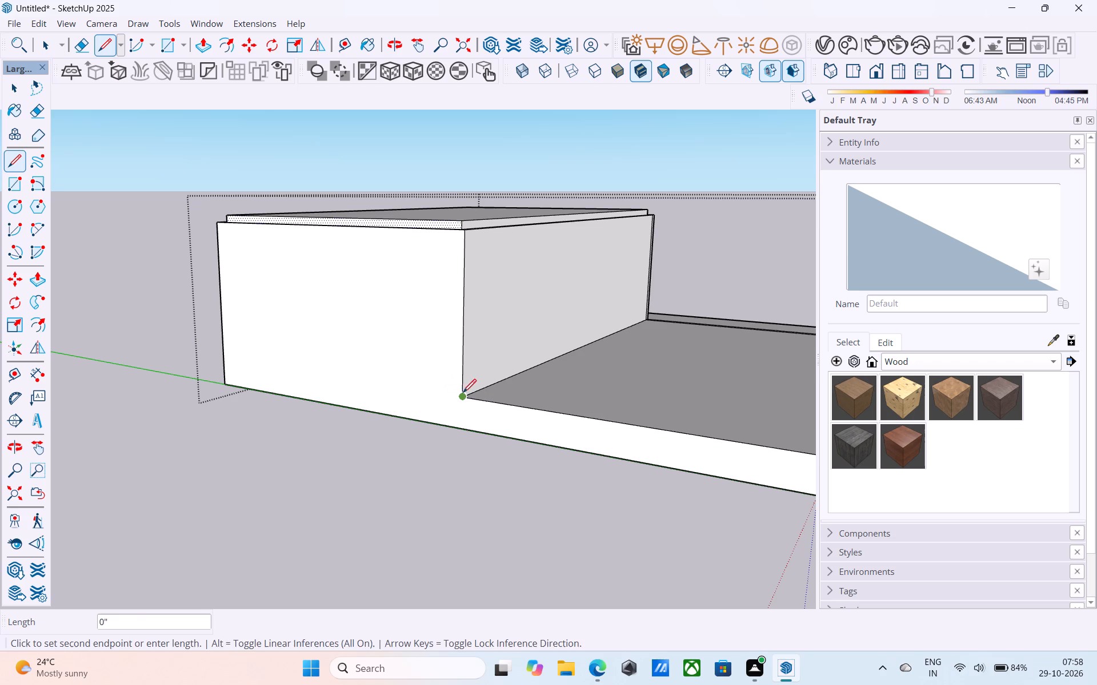
click(463, 394)
middle_drag(321, 375, 592, 373)
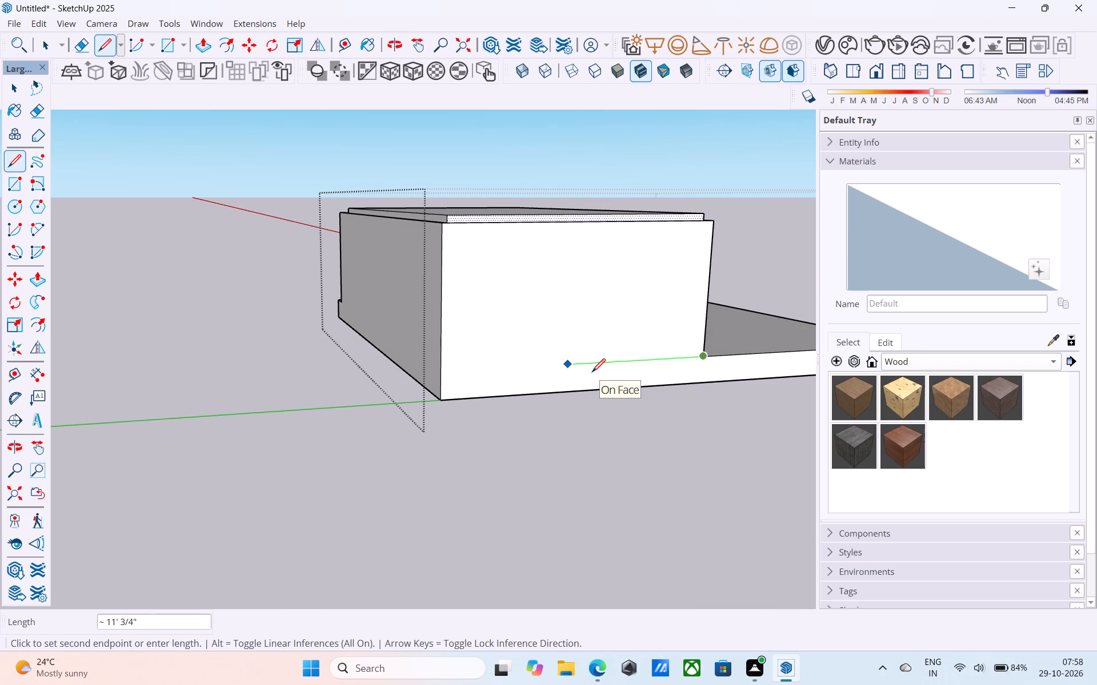
scroll(594, 371, up, 2)
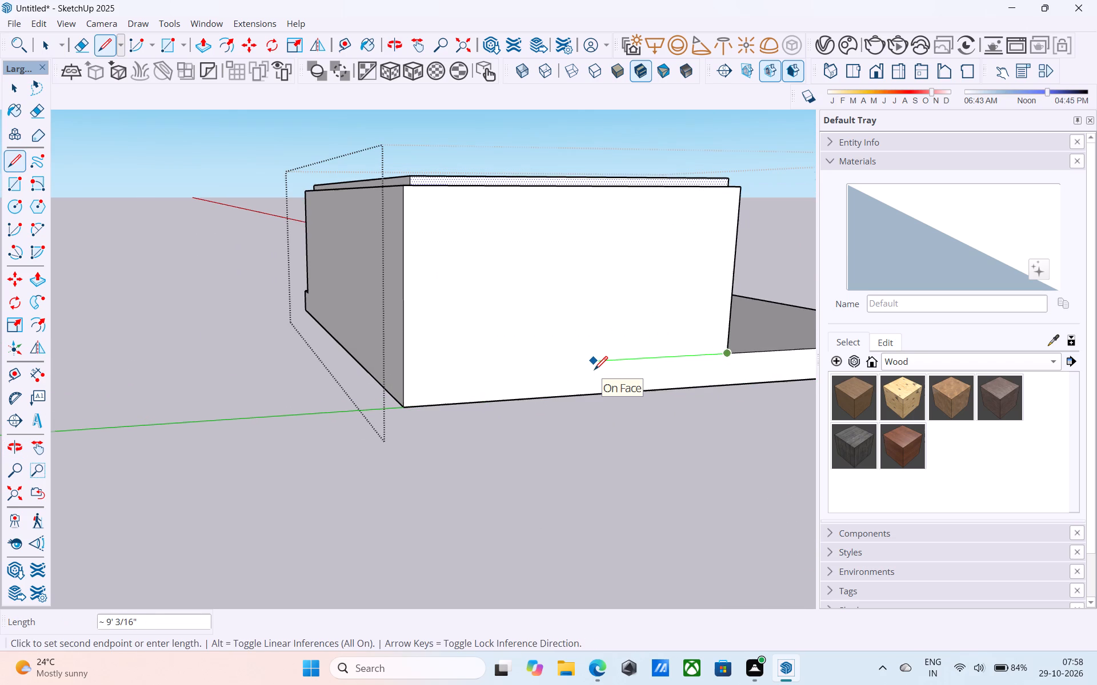
scroll(594, 371, down, 3)
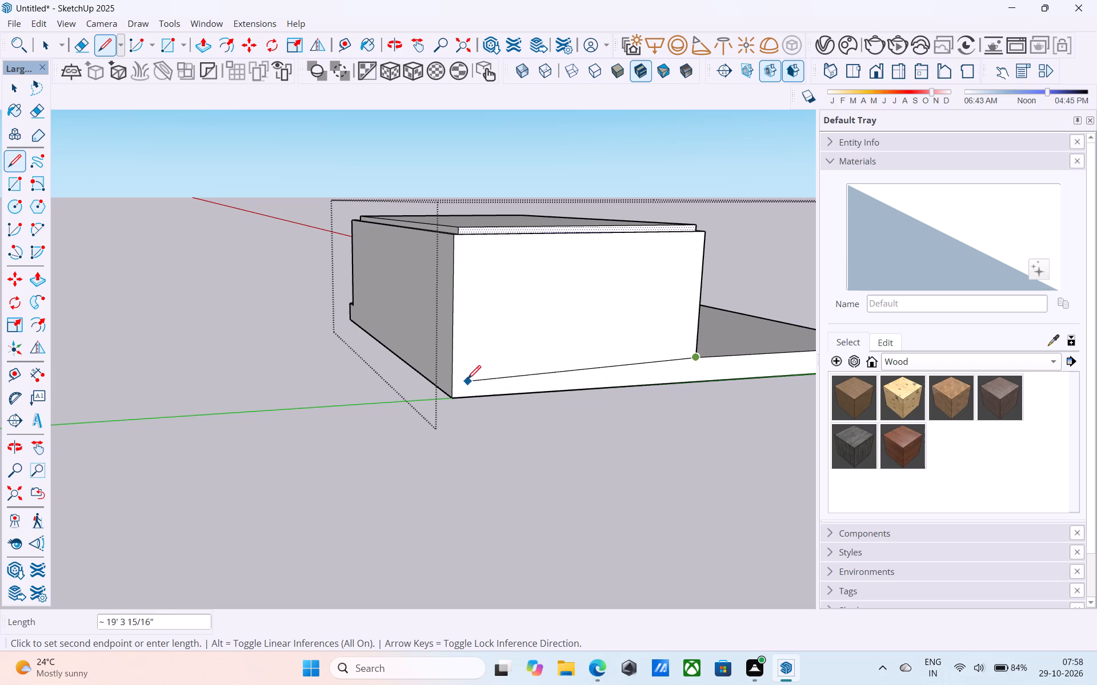
scroll(450, 372, up, 5)
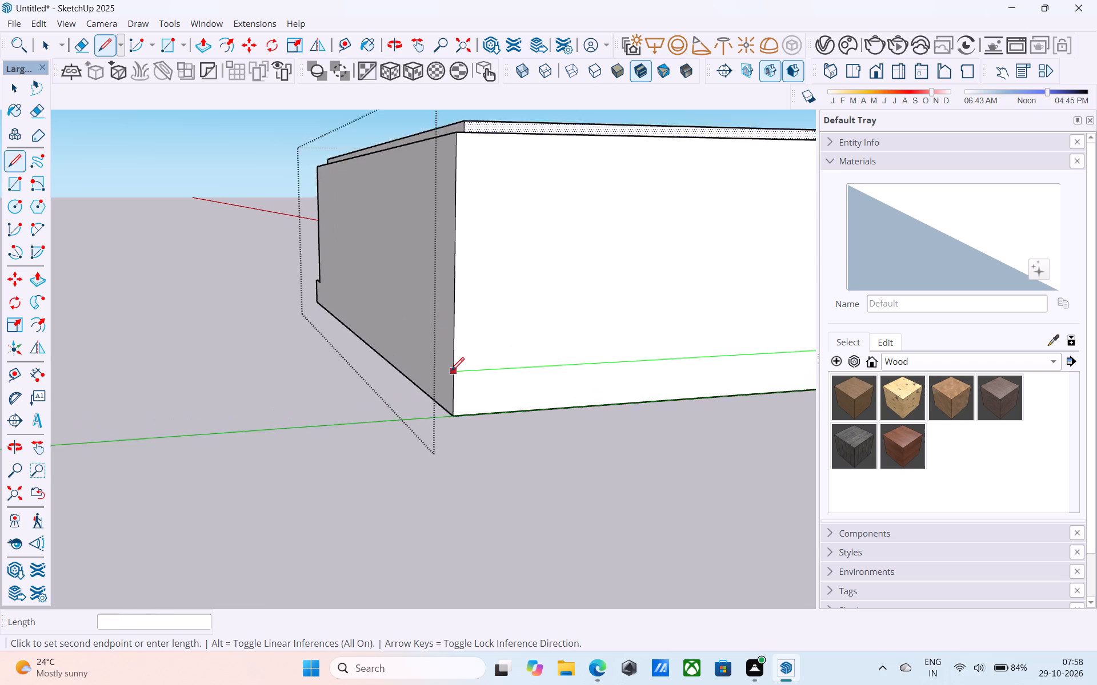
scroll(451, 372, up, 6)
click(454, 372)
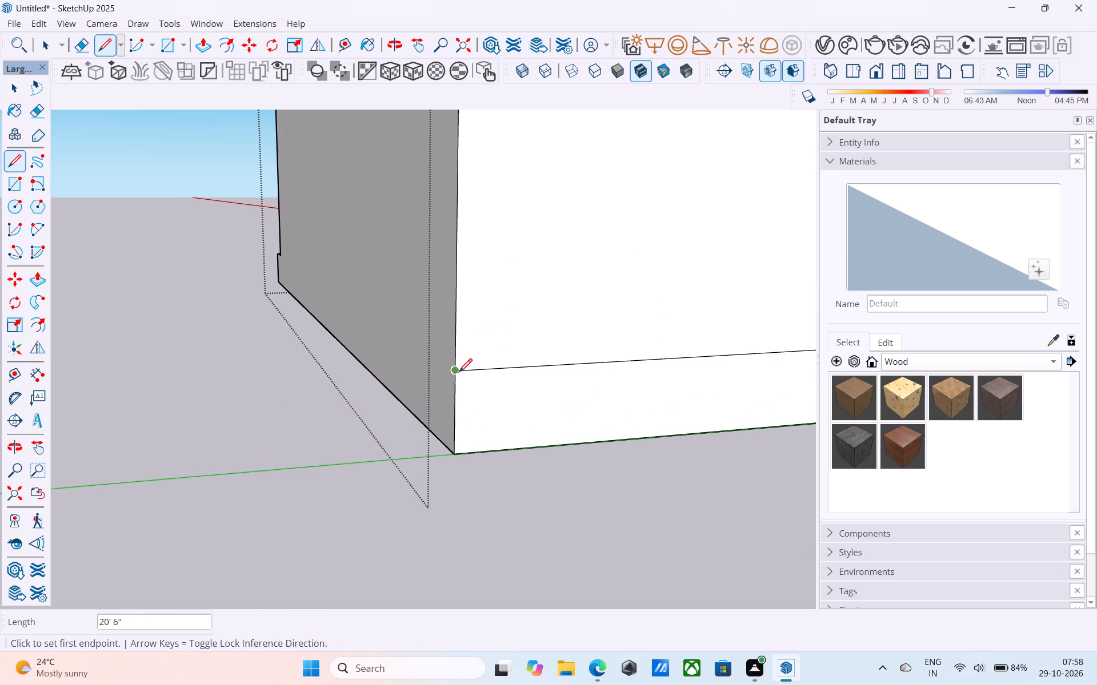
Draw a 38' line at floor-slab top level along the long outer wall, from the shared corner to the wall's far end.
click(459, 373)
scroll(457, 384, down, 10)
middle_drag(335, 349, 992, 421)
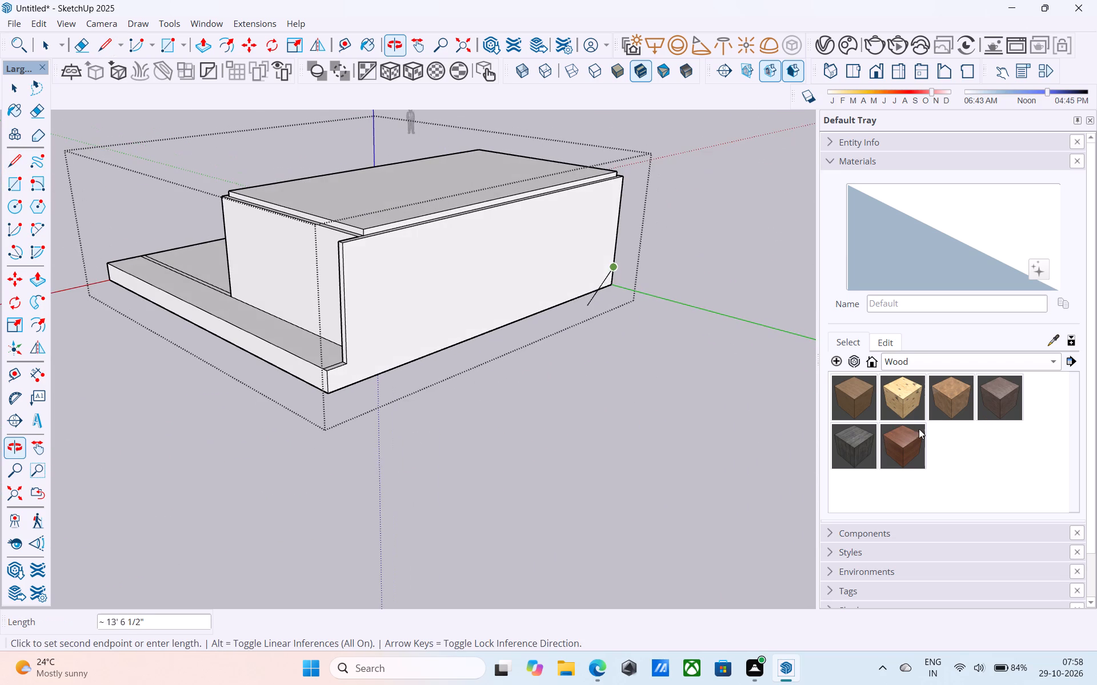
scroll(353, 353, up, 7)
click(342, 369)
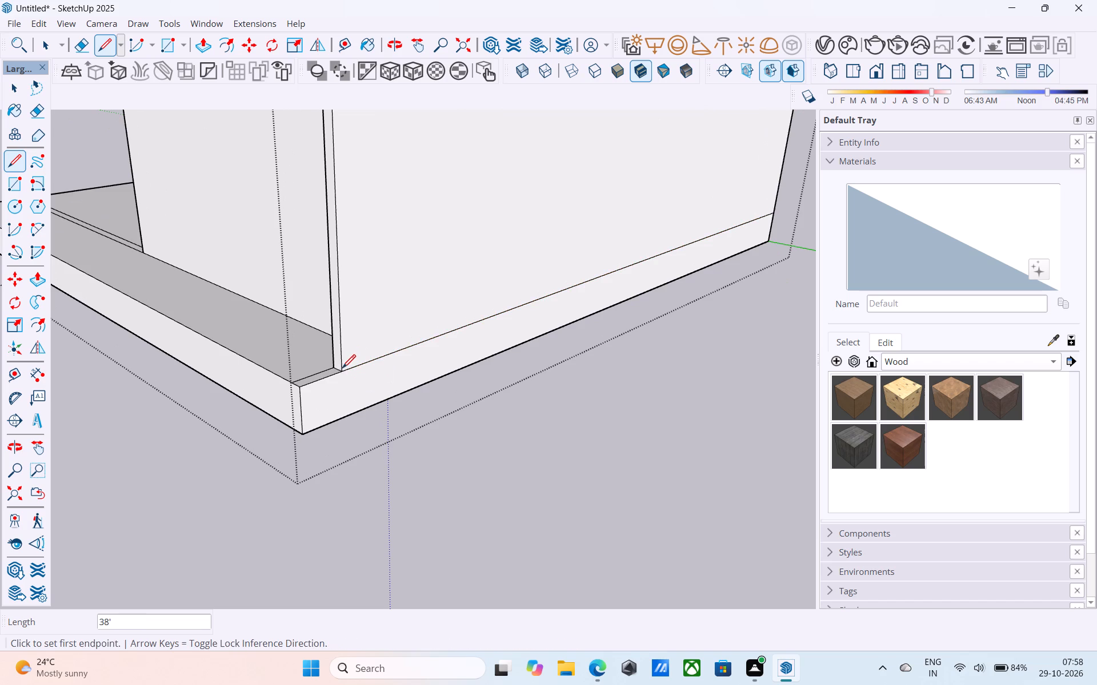
Examine the wall bases and slab edges around the open floor side of the structure.
scroll(556, 422, down, 6)
middle_drag(356, 460, 803, 446)
middle_drag(555, 470, 906, 469)
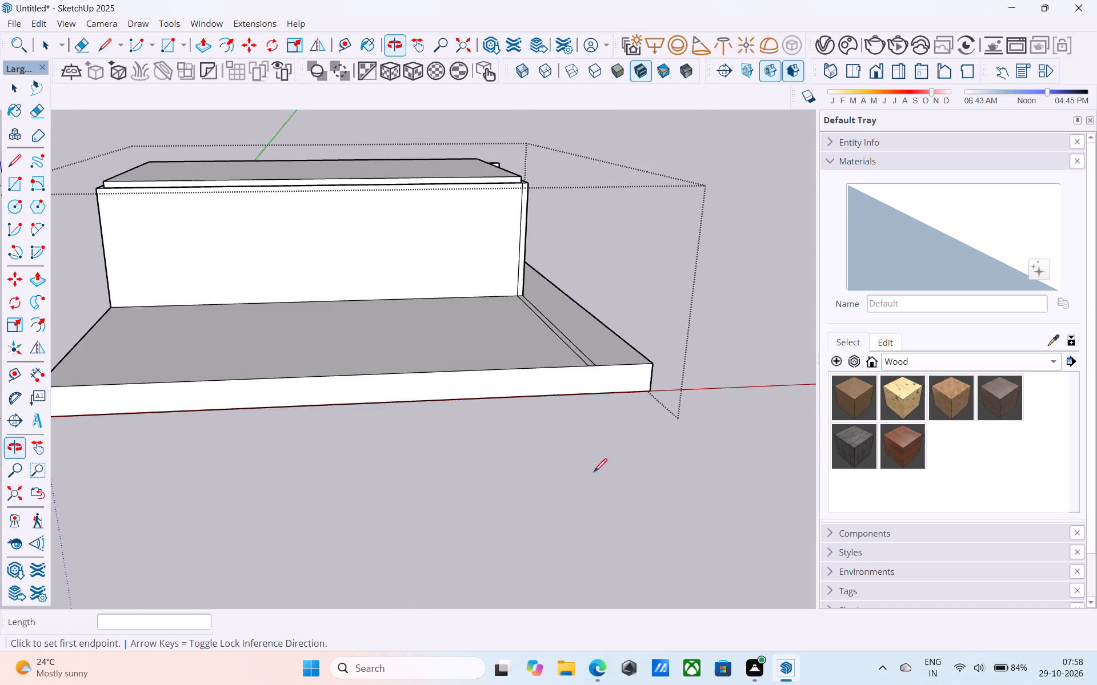
middle_drag(579, 489, 767, 501)
scroll(712, 481, down, 4)
middle_drag(712, 481, 387, 459)
scroll(402, 327, up, 4)
scroll(419, 270, down, 5)
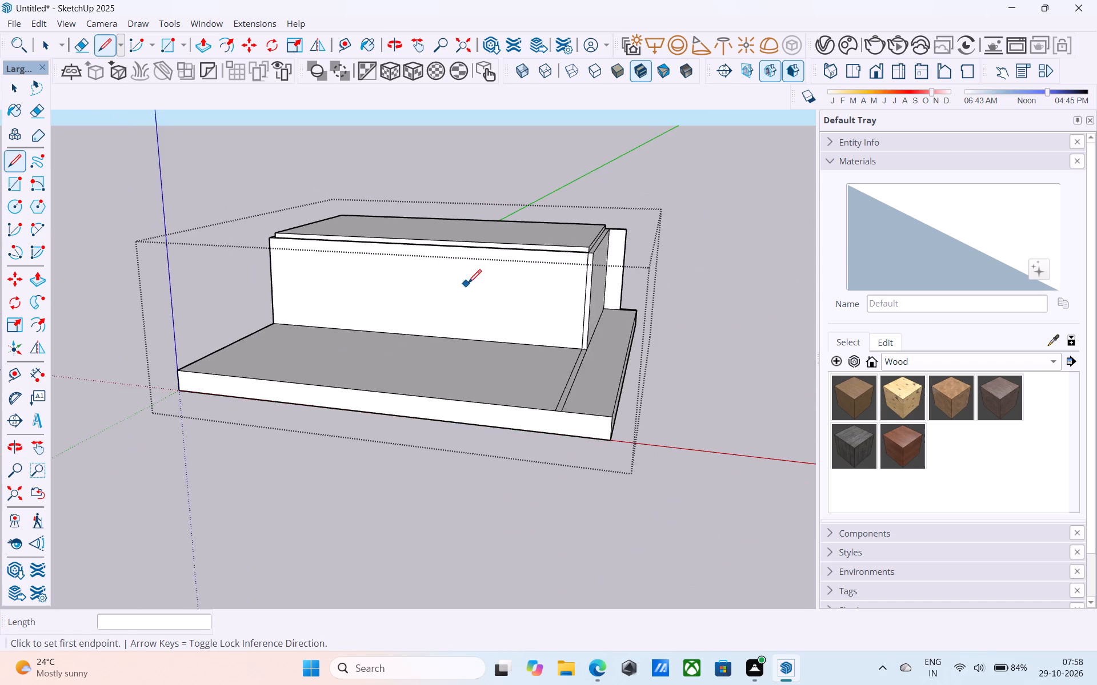
Examine the whole structure from above, below and all sides, checking how the walls meet the floor slab.
middle_drag(494, 275, 358, 371)
middle_drag(641, 370, 247, 366)
scroll(623, 365, down, 4)
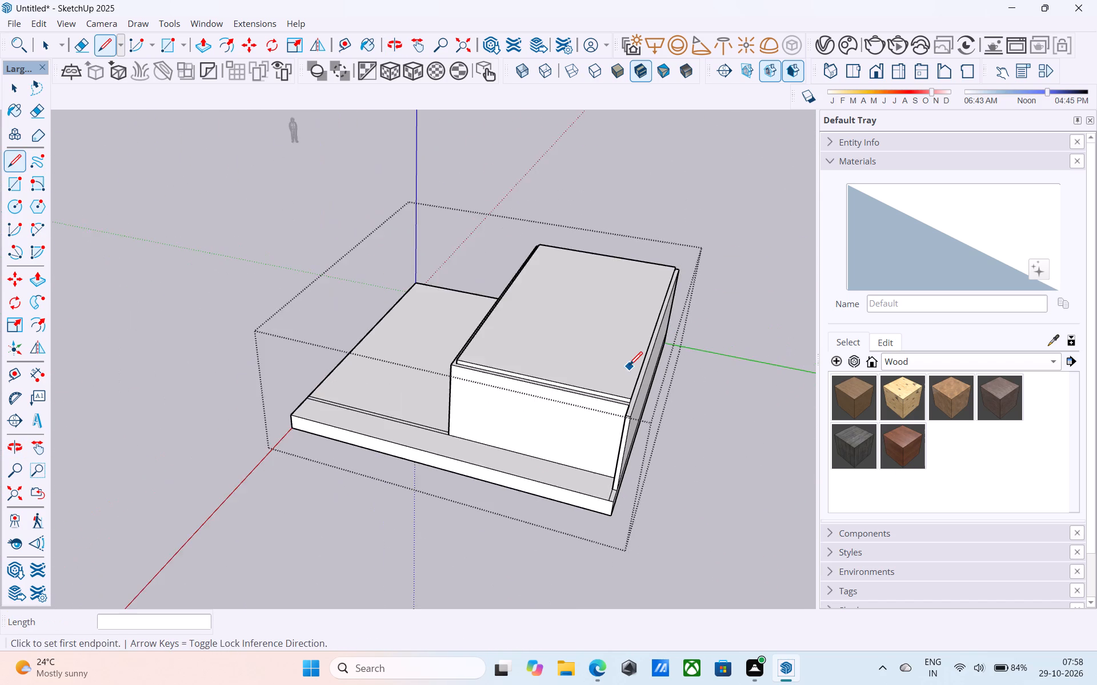
middle_drag(446, 370, 564, 333)
scroll(522, 232, up, 5)
scroll(532, 313, down, 9)
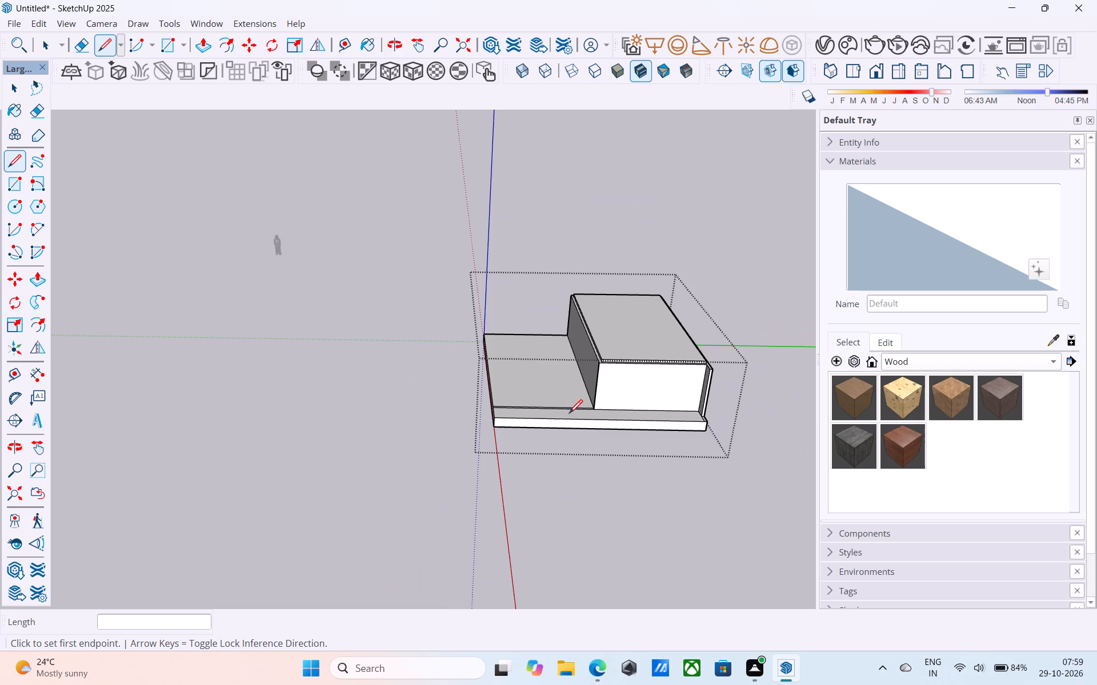
scroll(575, 240, up, 9)
middle_drag(604, 293, 591, 230)
scroll(591, 230, up, 1)
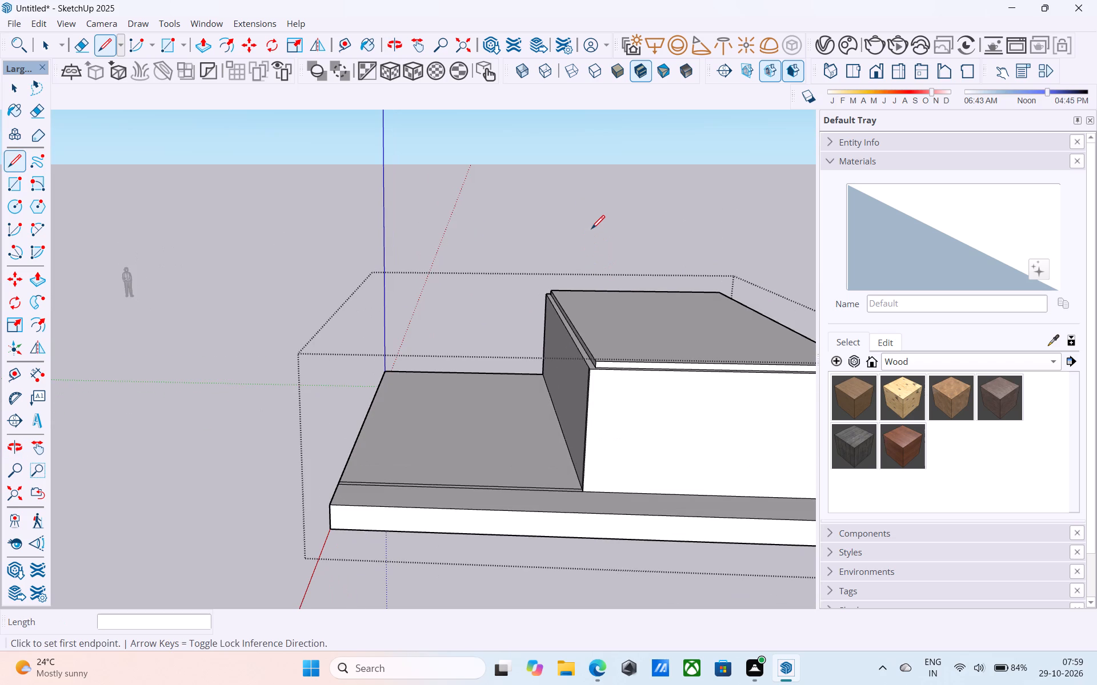
key(space)
scroll(559, 288, down, 7)
middle_drag(479, 542, 563, 415)
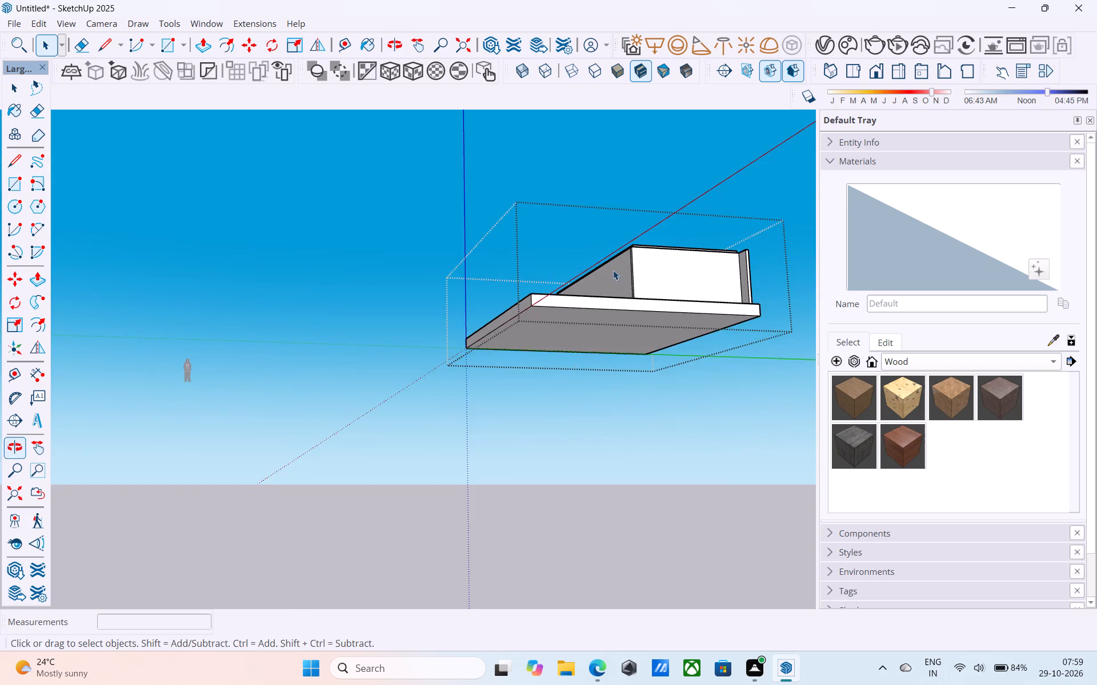
scroll(630, 232, up, 7)
middle_drag(632, 228, 570, 458)
scroll(564, 437, down, 12)
middle_drag(534, 483, 536, 335)
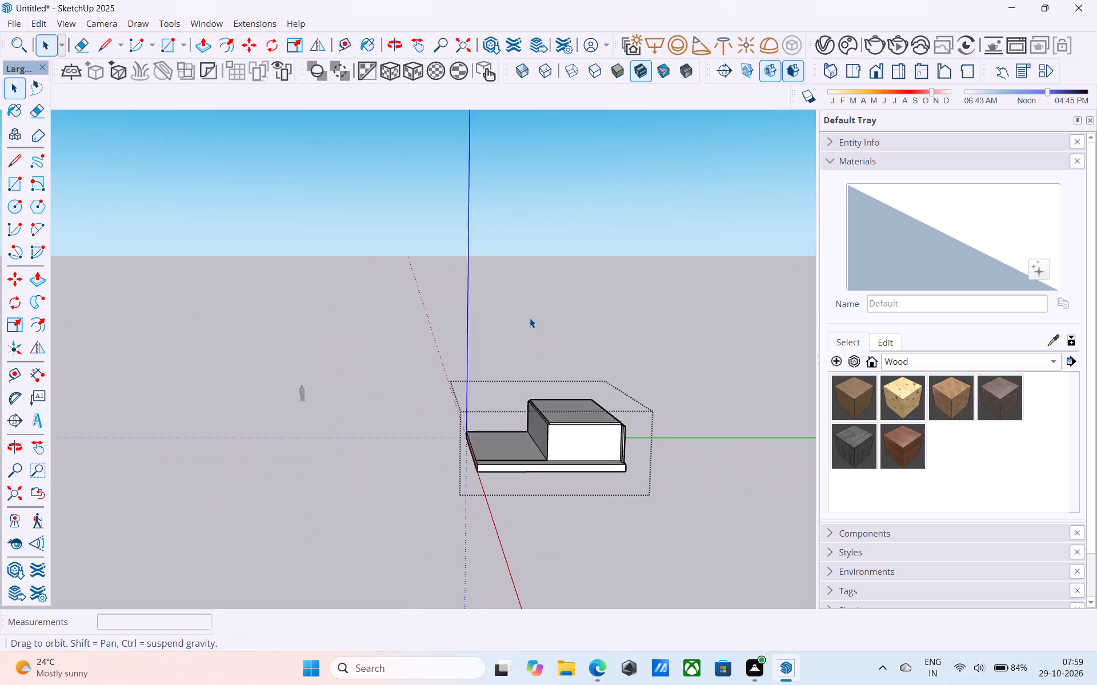
scroll(541, 331, up, 5)
scroll(578, 491, up, 1)
middle_drag(577, 491, 577, 376)
scroll(614, 402, up, 6)
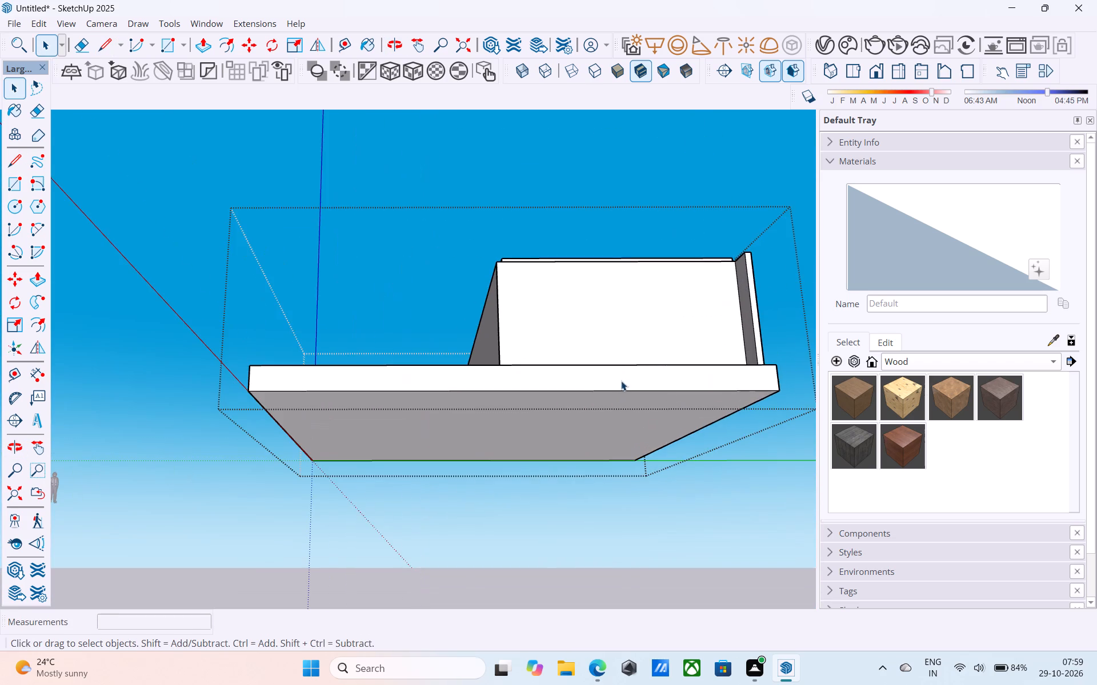
middle_drag(549, 300, 551, 597)
scroll(554, 398, down, 3)
middle_drag(552, 401, 556, 559)
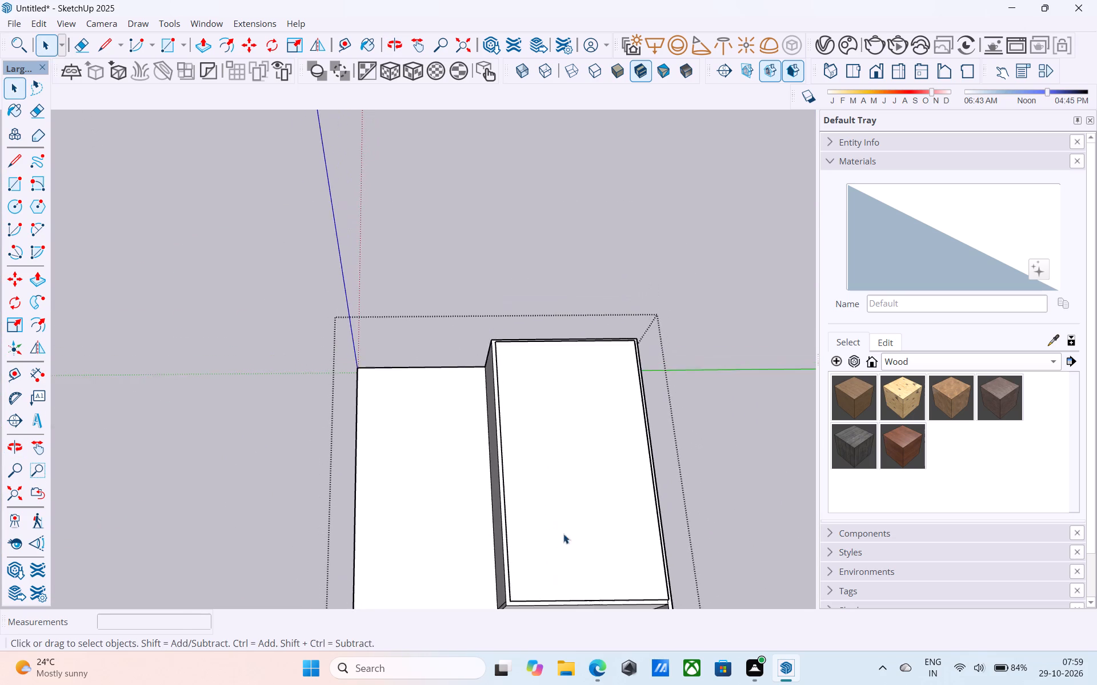
scroll(570, 502, up, 4)
scroll(572, 447, down, 5)
middle_drag(543, 555, 541, 131)
scroll(538, 204, down, 1)
middle_drag(516, 490, 516, 468)
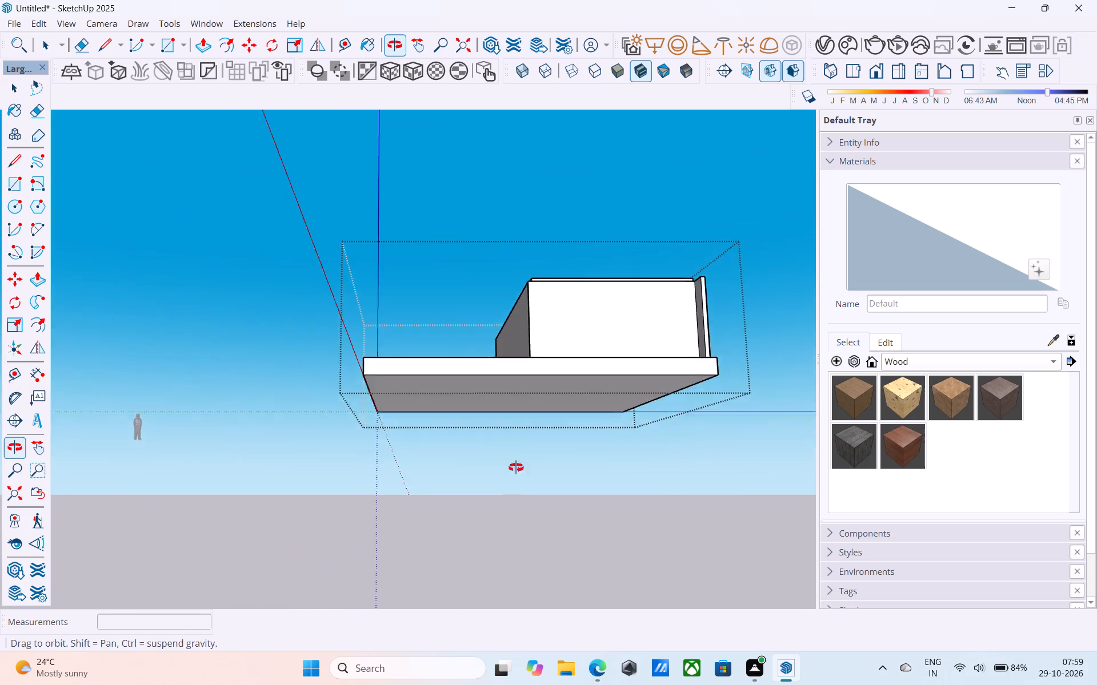
middle_drag(516, 468, 898, 446)
middle_drag(312, 373, 814, 475)
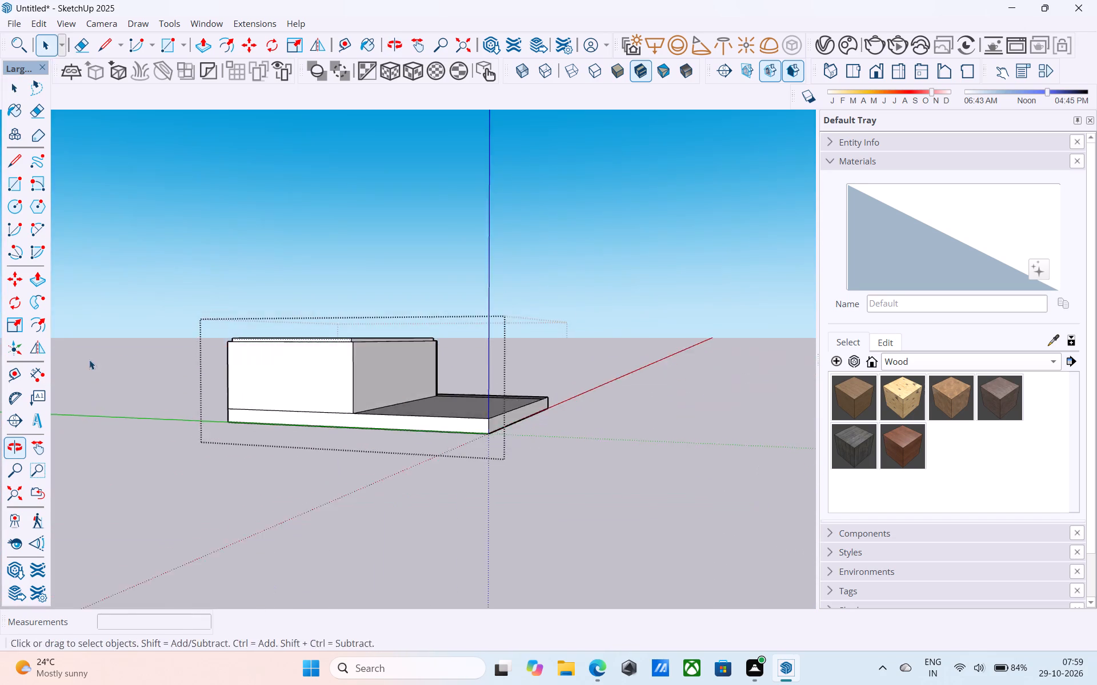
middle_drag(94, 360, 720, 378)
middle_drag(154, 308, 749, 319)
scroll(343, 253, down, 4)
scroll(628, 267, up, 8)
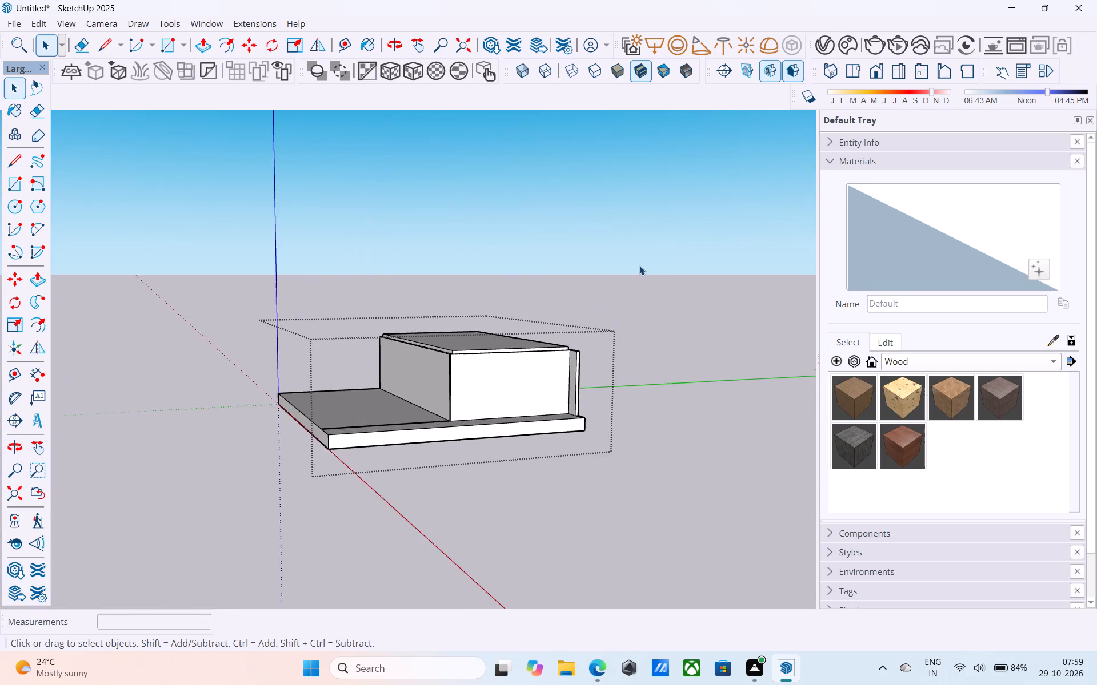
middle_drag(610, 292, 356, 297)
scroll(265, 352, up, 6)
middle_drag(251, 357, 325, 345)
scroll(288, 311, down, 5)
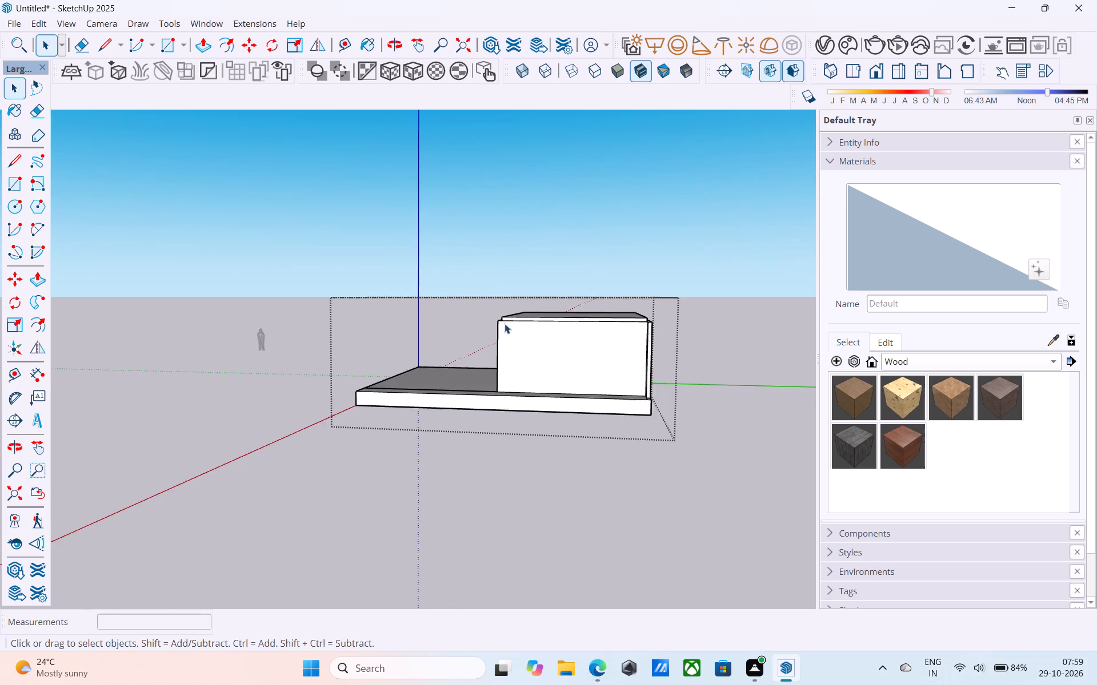
Examine the roof slab's edges, the wall tops and the wall corners around the structure up close.
middle_drag(505, 323, 494, 406)
scroll(487, 285, up, 1)
middle_drag(487, 285, 511, 397)
scroll(537, 259, down, 5)
middle_drag(546, 362, 552, 442)
scroll(552, 448, up, 5)
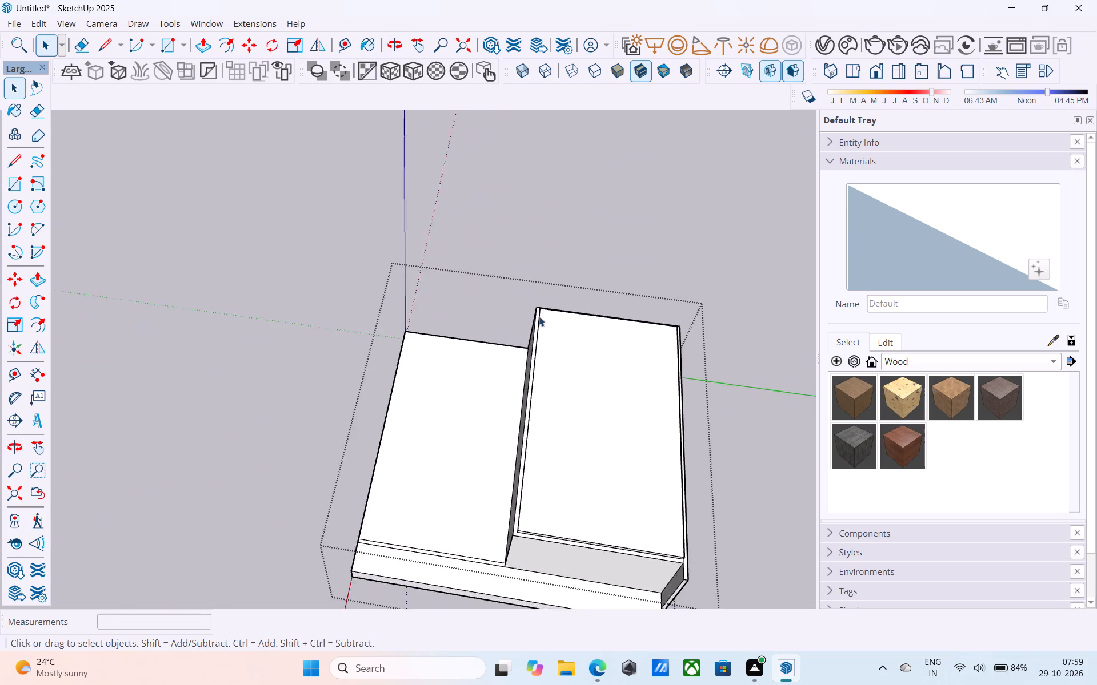
scroll(523, 312, down, 11)
middle_drag(438, 321, 486, 360)
scroll(497, 392, up, 16)
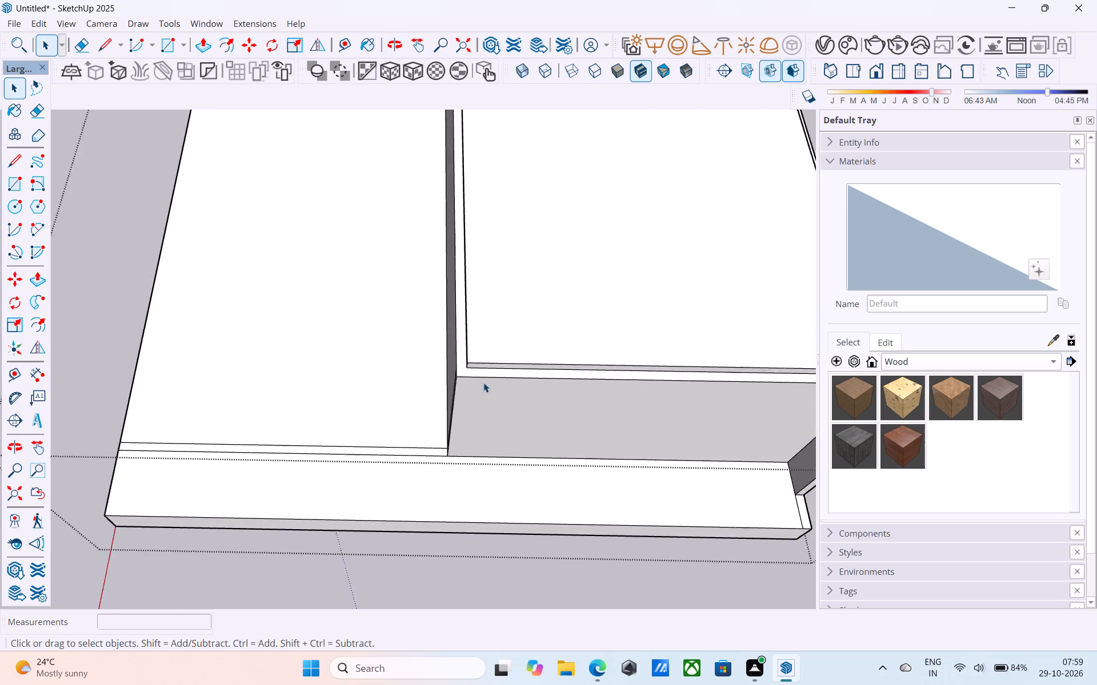
scroll(483, 382, up, 7)
scroll(485, 394, down, 4)
middle_drag(489, 420, 495, 328)
scroll(495, 306, down, 5)
middle_drag(488, 331, 462, 505)
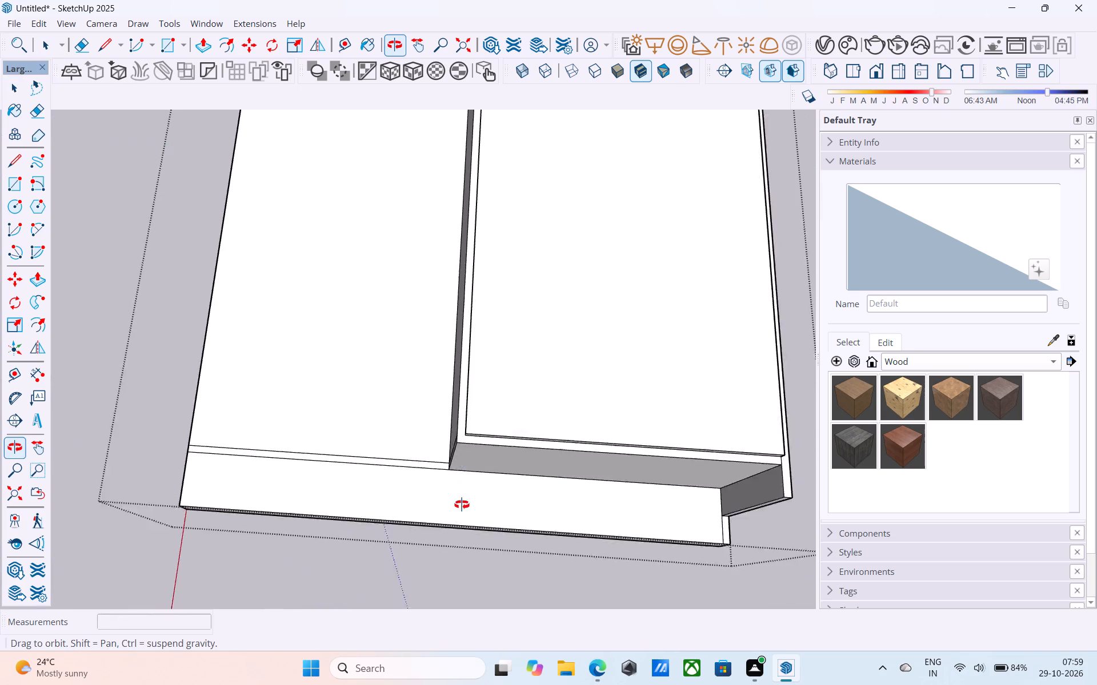
middle_drag(462, 505, 545, 158)
middle_drag(358, 337, 716, 271)
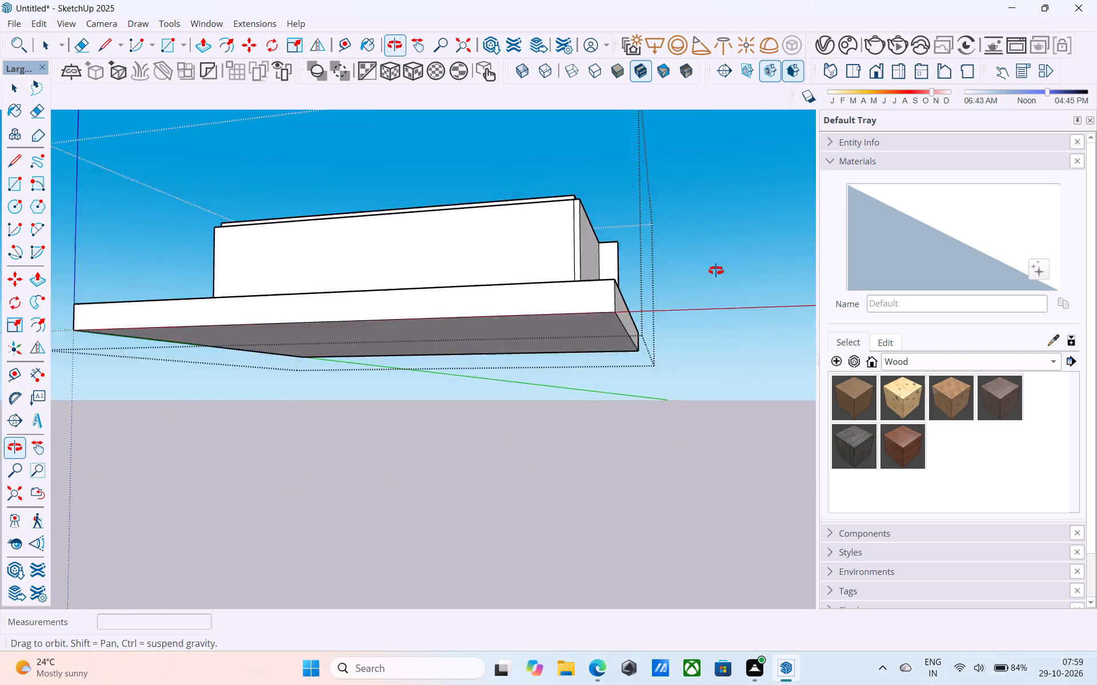
middle_drag(716, 271, 411, 498)
scroll(584, 340, up, 1)
middle_drag(579, 368, 225, 356)
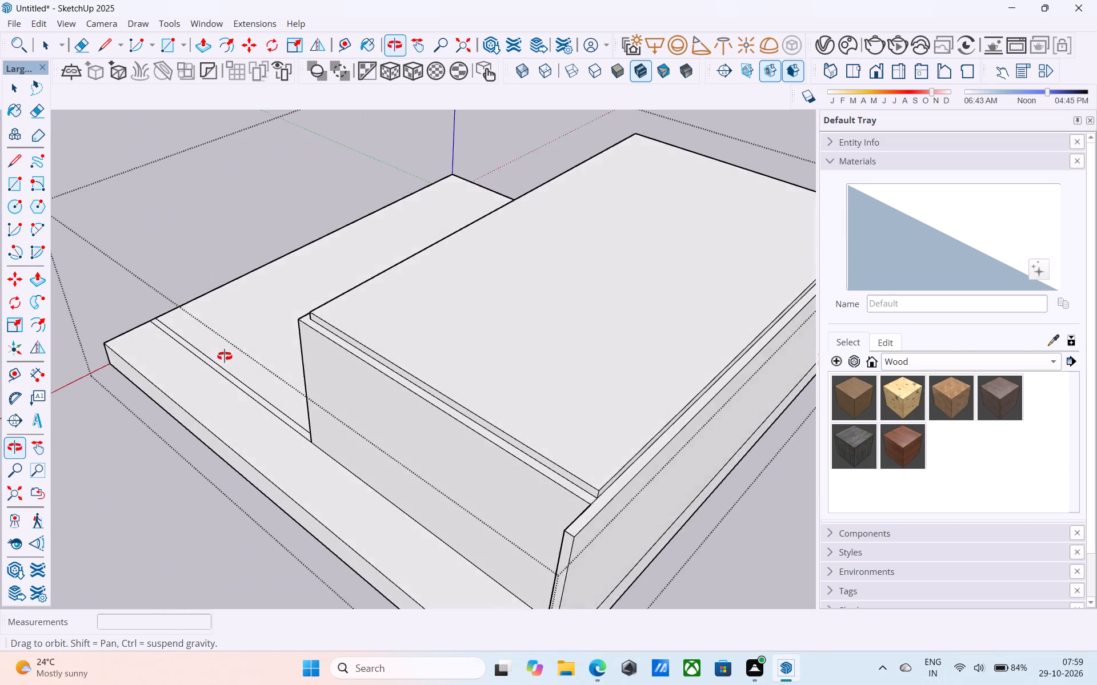
middle_drag(225, 356, 712, 275)
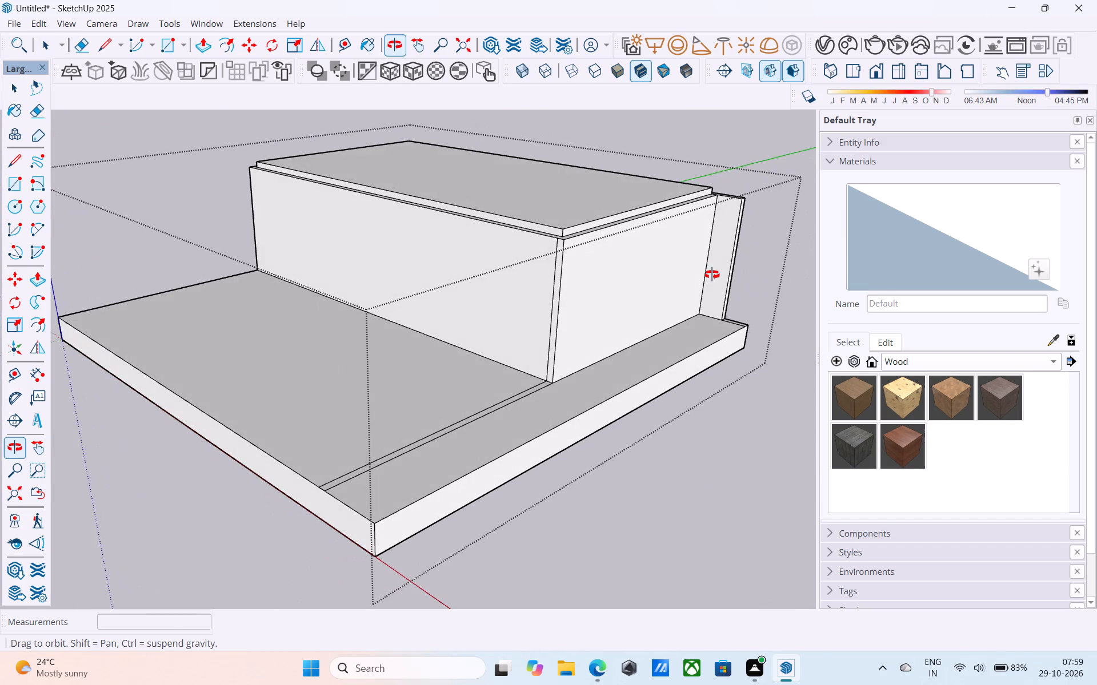
middle_drag(712, 275, 712, 274)
scroll(624, 213, up, 4)
middle_drag(623, 212, 636, 261)
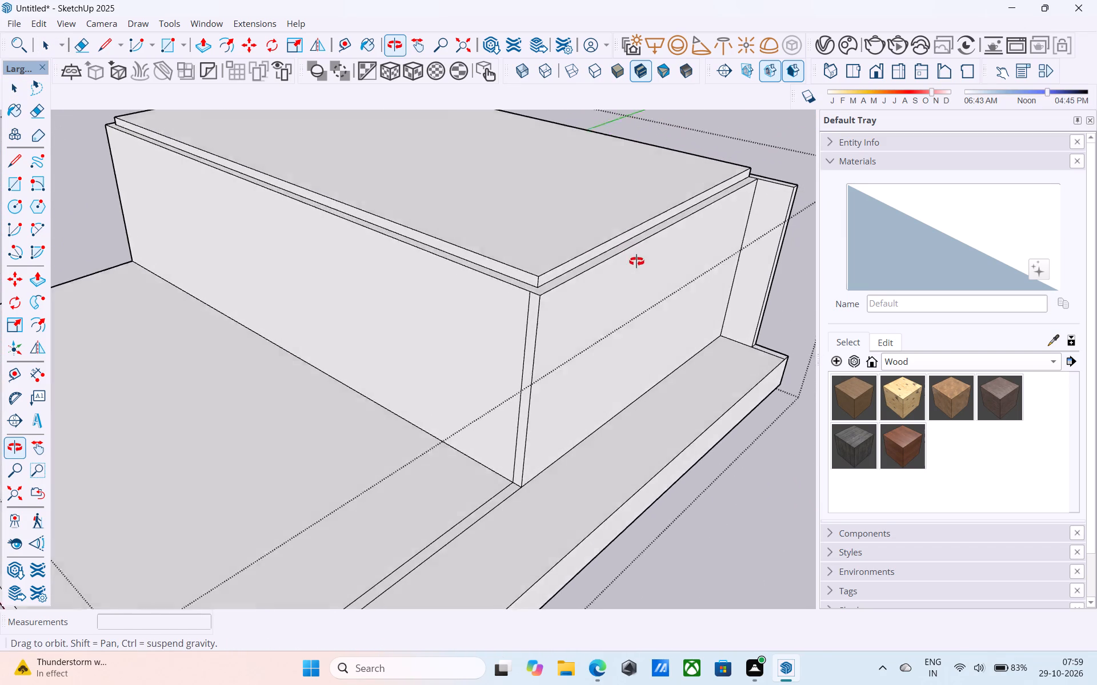
middle_drag(636, 261, 345, 272)
scroll(438, 247, down, 4)
middle_drag(438, 247, 137, 249)
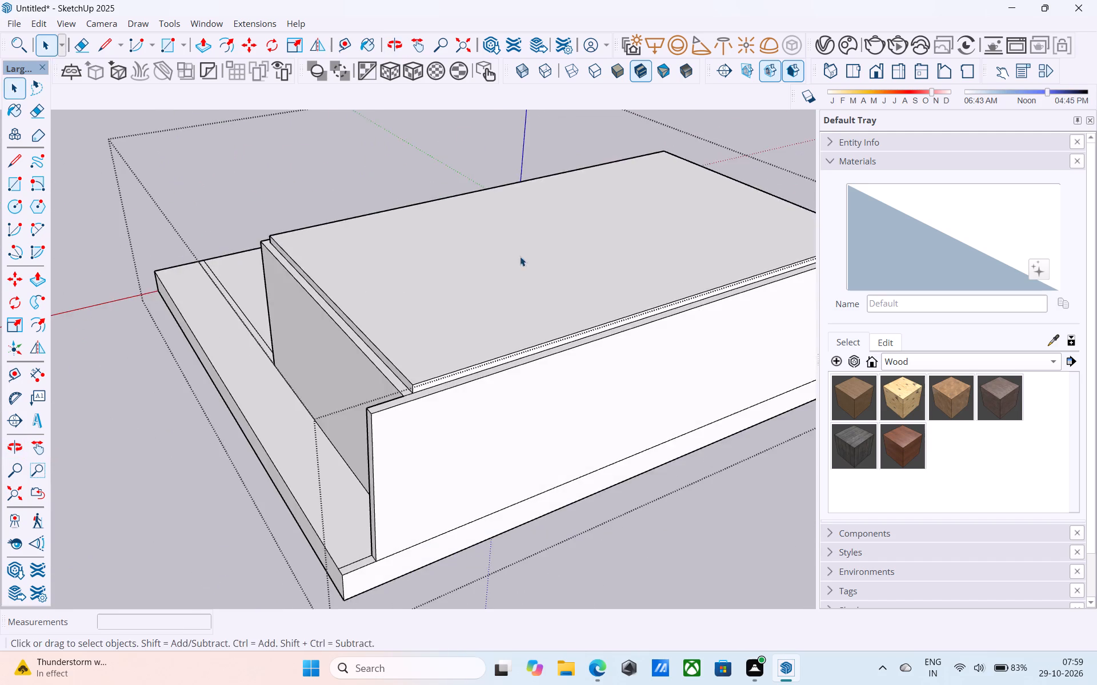
middle_drag(626, 255, 133, 244)
middle_drag(239, 438, 217, 394)
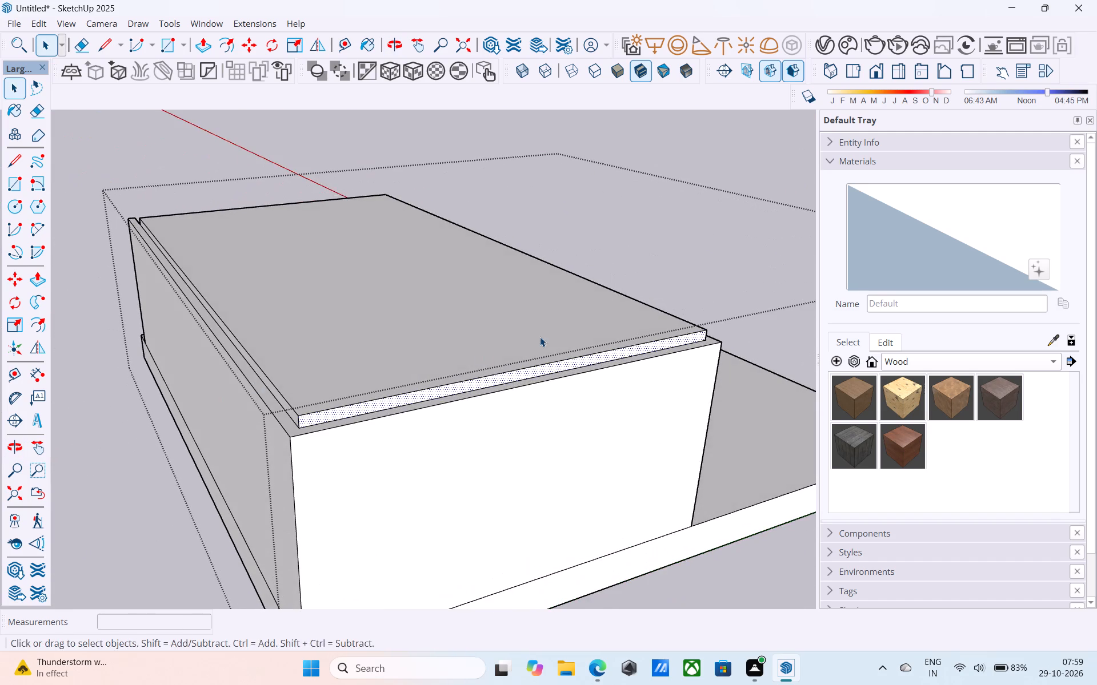
middle_drag(541, 335, 655, 253)
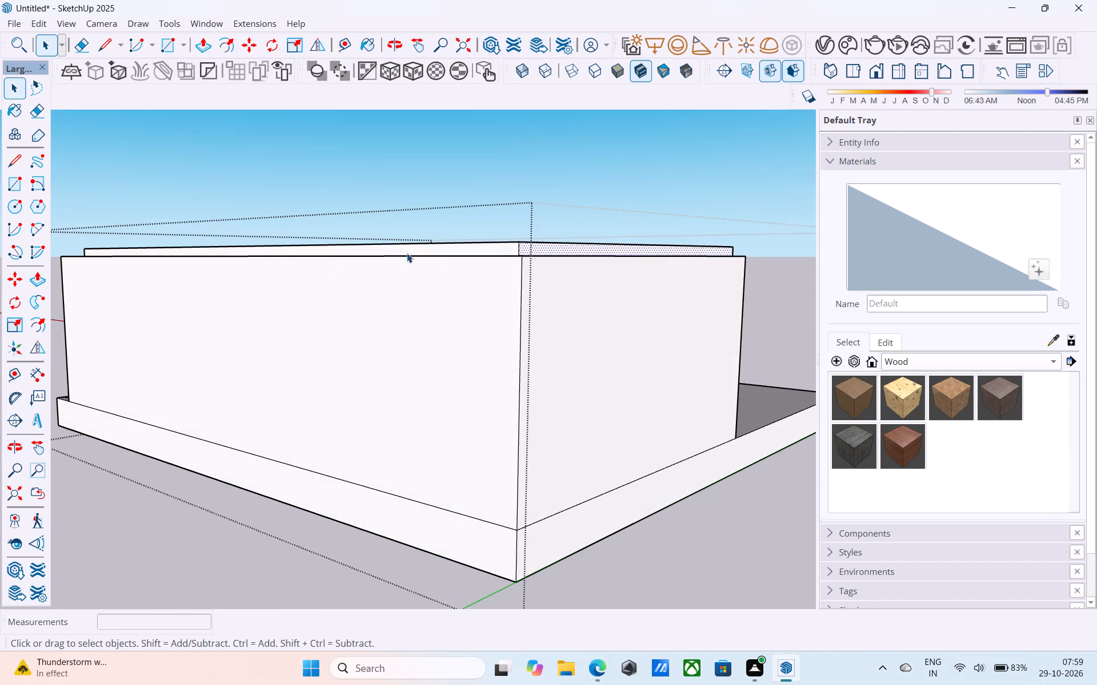
middle_drag(328, 259, 850, 279)
middle_drag(500, 273, 708, 271)
scroll(712, 263, down, 5)
middle_drag(469, 279, 706, 269)
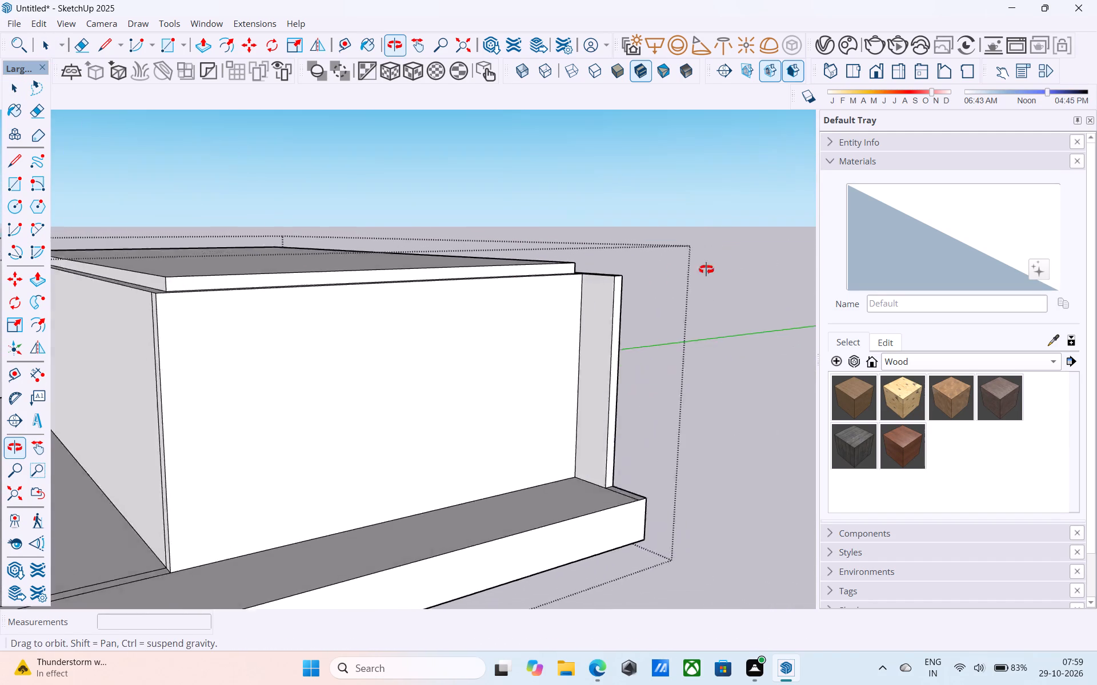
middle_drag(706, 269, 744, 268)
scroll(702, 247, down, 5)
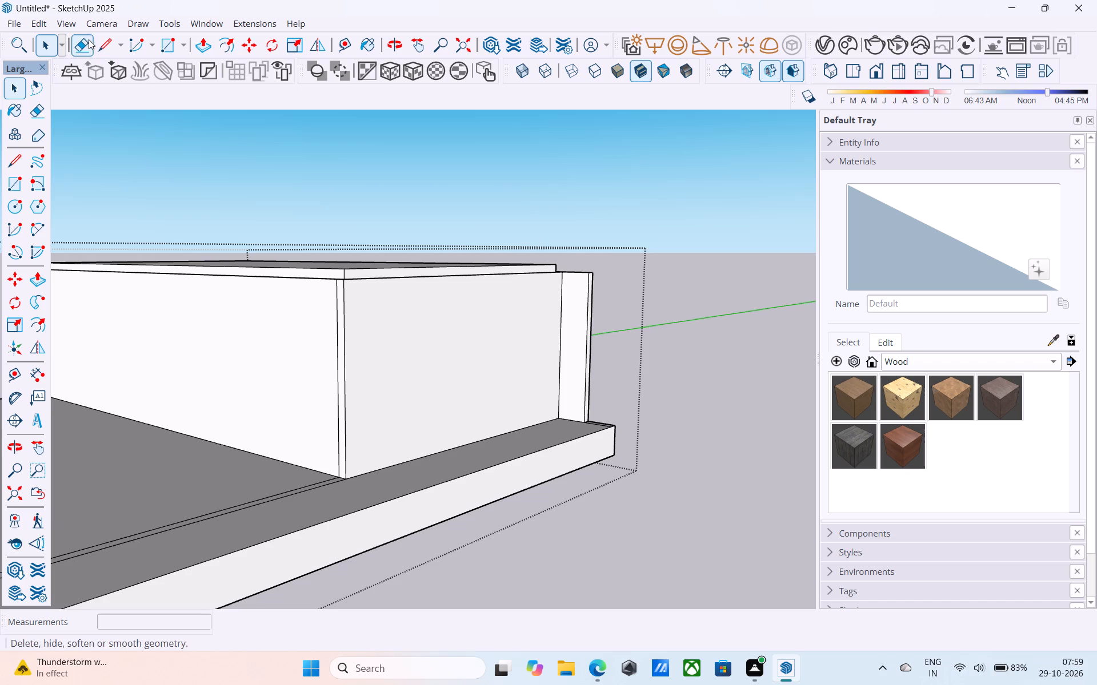
Erase the stray vertical line on the middle wall's face beside its corner with the end wall.
click(87, 40)
scroll(339, 288, up, 11)
drag(338, 288, 328, 288)
Examine the cleaned wall corner, the roof slab and the wall tops from above and from the sides.
scroll(335, 259, down, 5)
middle_drag(335, 259, 347, 316)
scroll(374, 276, down, 2)
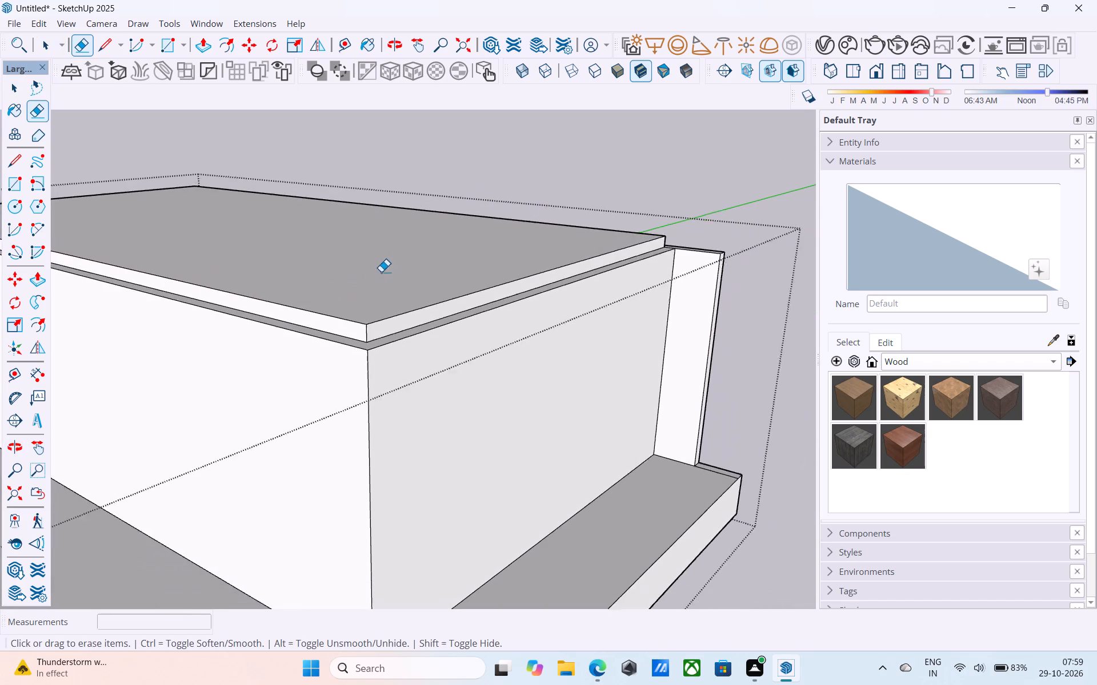
scroll(381, 272, down, 8)
middle_drag(406, 247, 411, 370)
scroll(411, 365, down, 4)
middle_drag(450, 299, 406, 438)
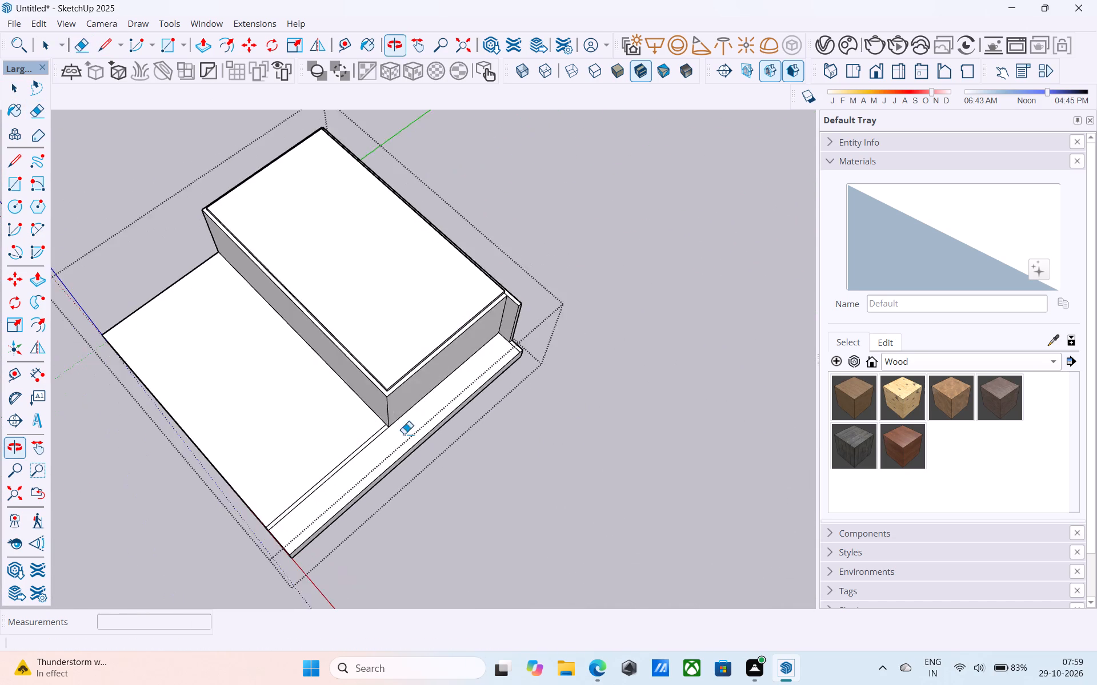
scroll(412, 240, up, 1)
middle_drag(412, 244, 400, 464)
scroll(401, 394, down, 10)
middle_drag(330, 388, 446, 142)
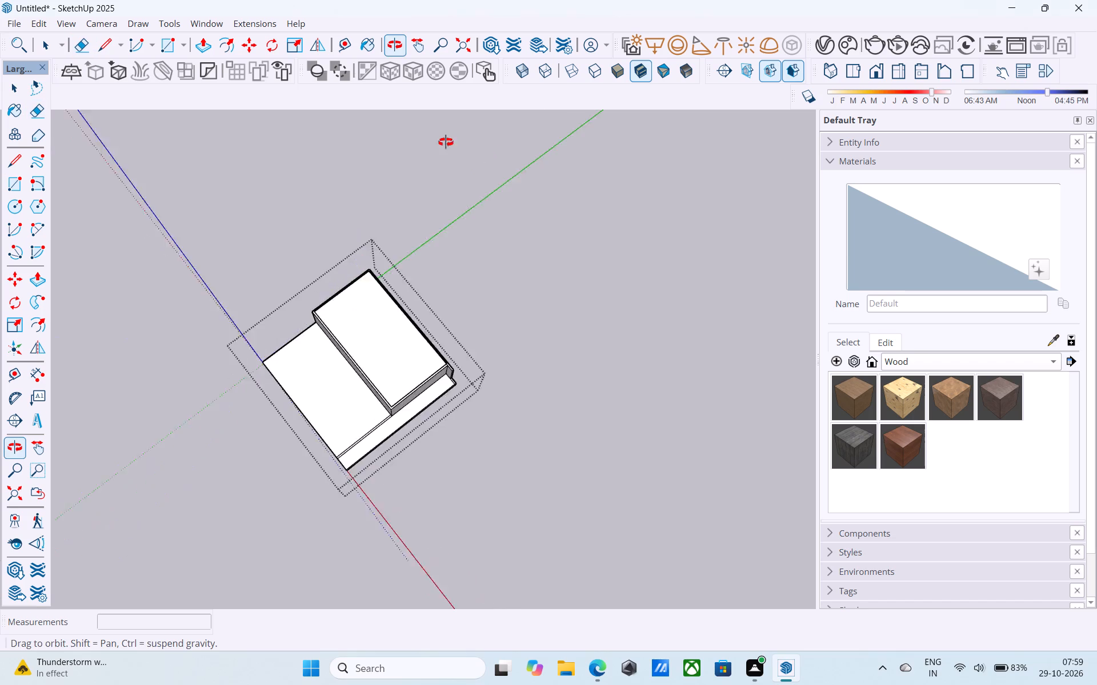
middle_drag(446, 142, 453, 65)
middle_drag(391, 382, 313, 220)
scroll(326, 337, up, 5)
scroll(599, 344, down, 2)
middle_drag(596, 361, 335, 366)
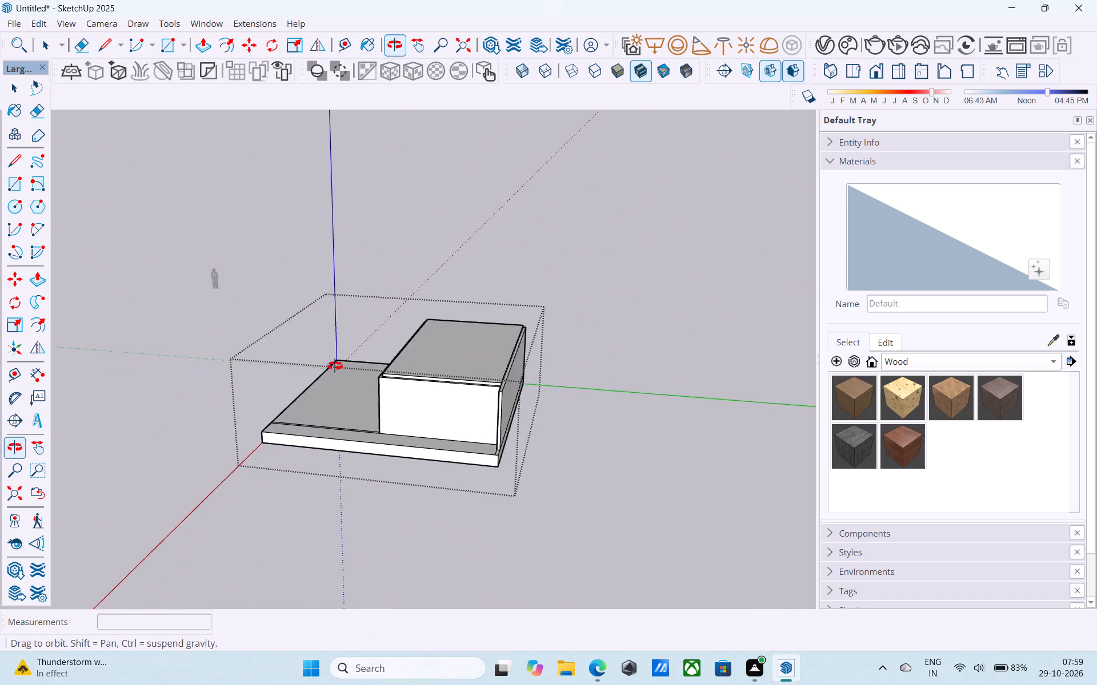
middle_drag(335, 366, 333, 366)
scroll(327, 362, up, 7)
middle_drag(360, 360, 498, 372)
scroll(498, 372, up, 1)
key(space)
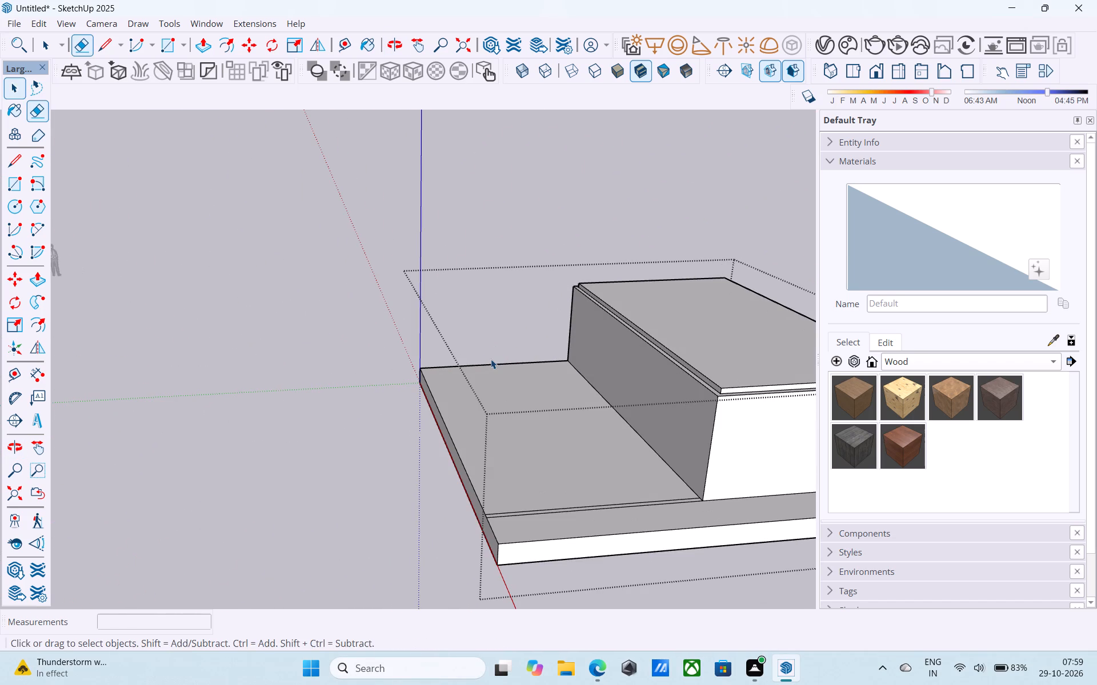
scroll(127, 593, down, 6)
scroll(318, 476, up, 1)
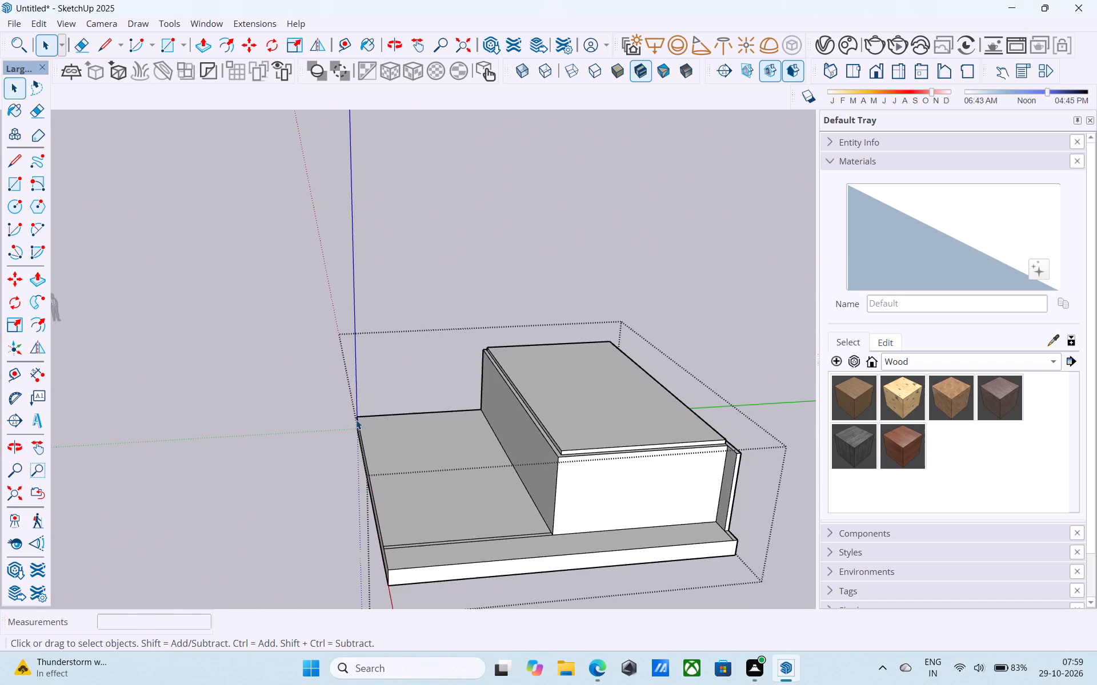
Push/Pull the wall-top face around the roof slab up 6", level with the top of the roof slab.
scroll(373, 382, down, 4)
middle_drag(527, 470, 510, 479)
scroll(530, 465, up, 12)
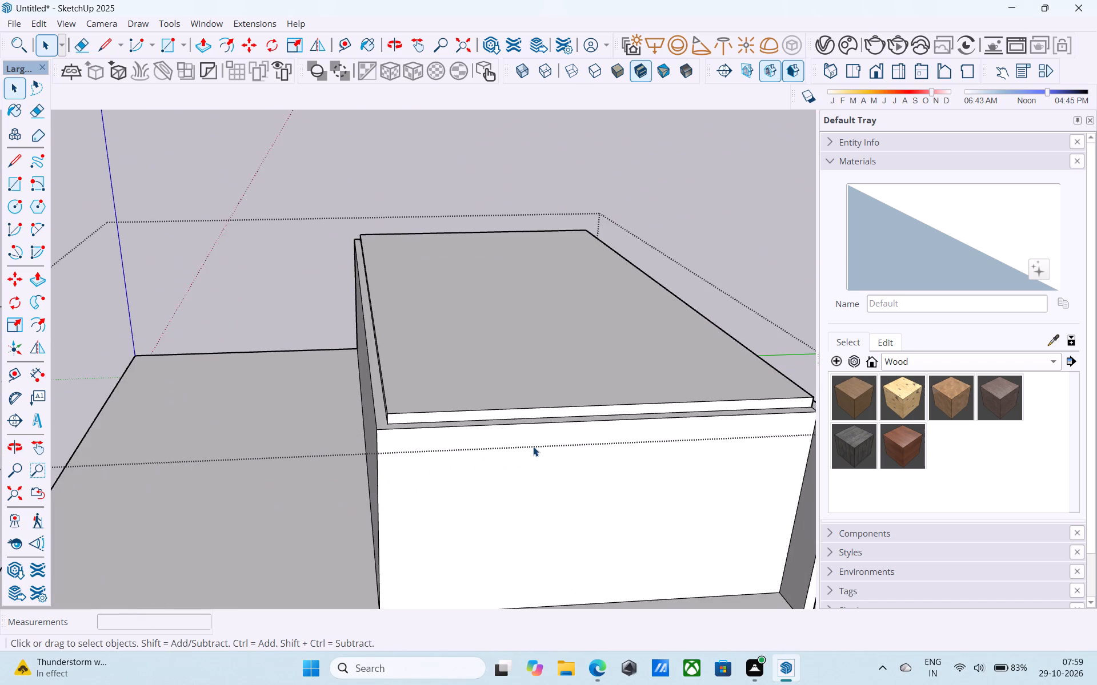
middle_drag(532, 446, 543, 493)
scroll(503, 536, up, 8)
click(495, 526)
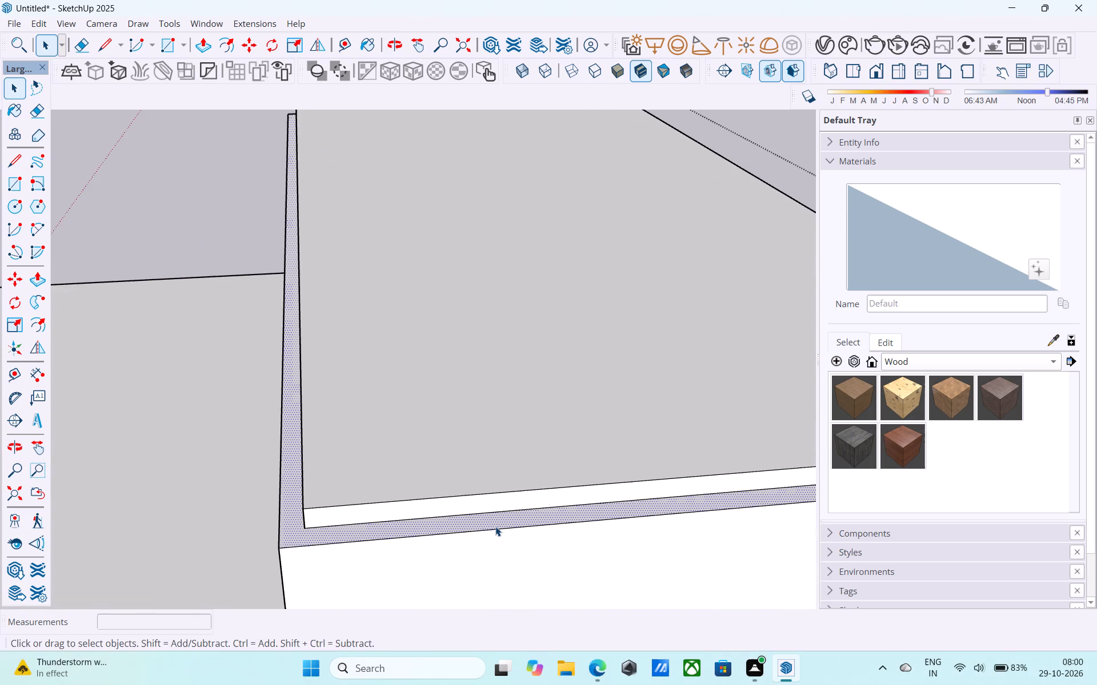
key(p)
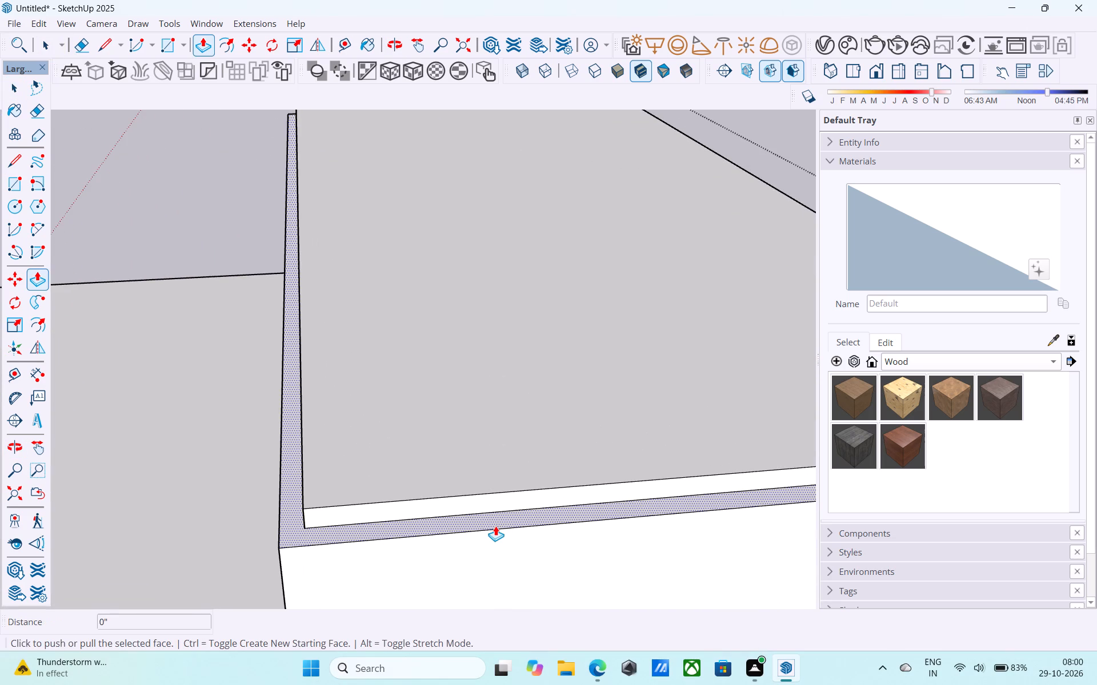
click(496, 514)
click(512, 481)
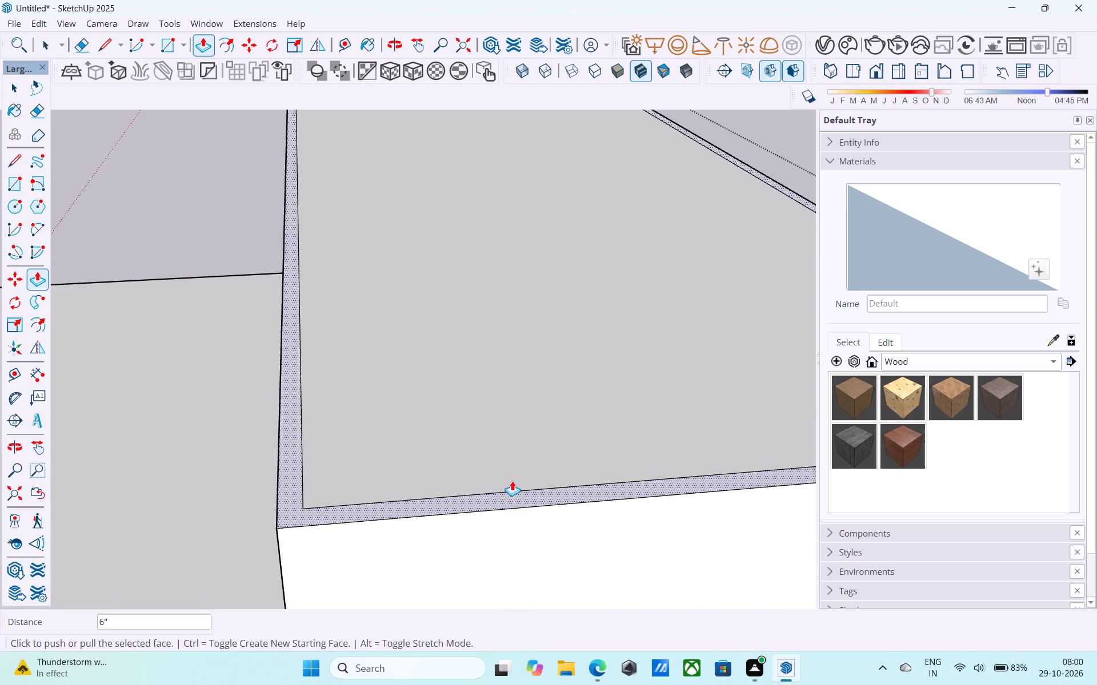
Push/Pull the same wall-top face up a further 10' to form the upper-storey walls above the roof slab.
click(501, 494)
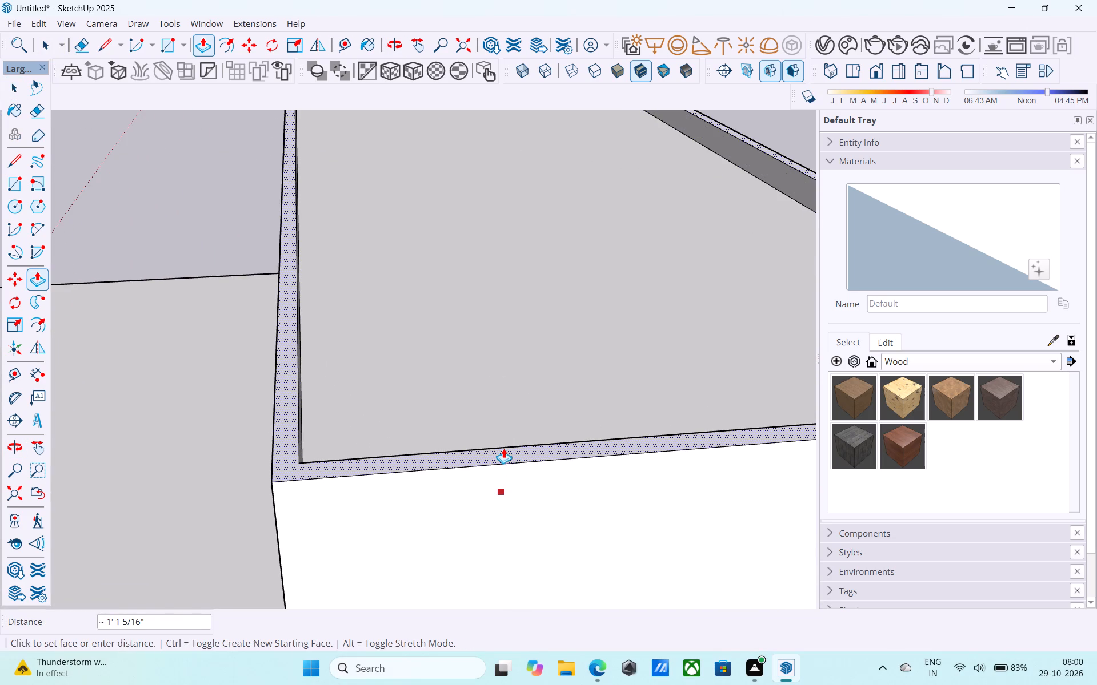
text(10')
key(Return)
key(space)
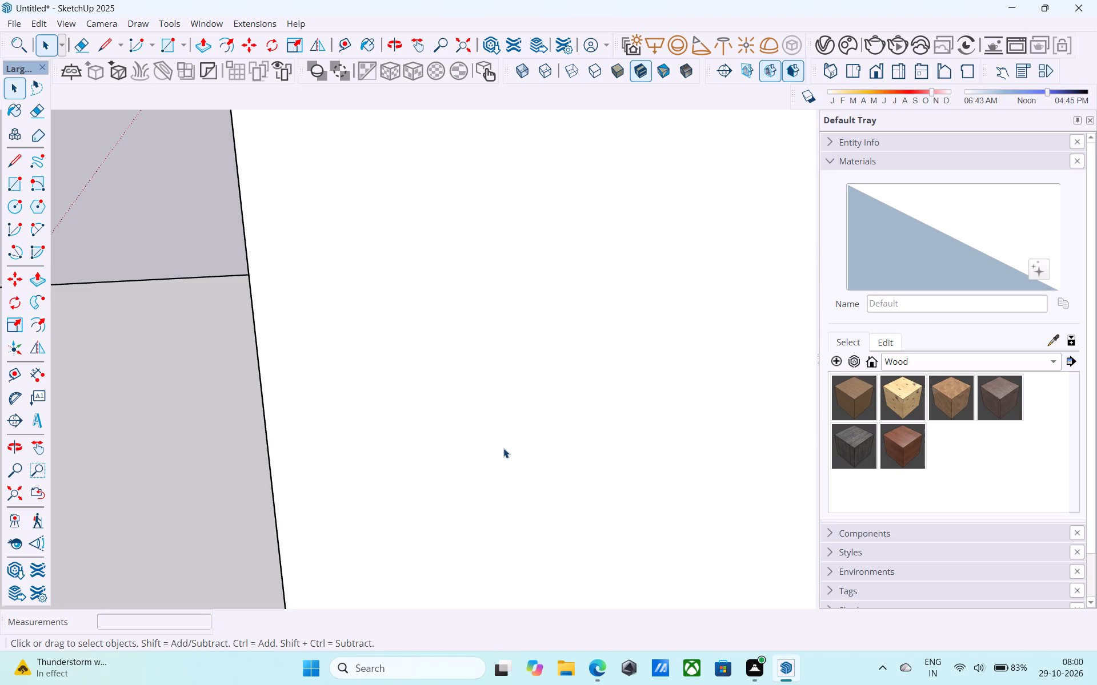
Draw a rectangle across the upper storey's open top, between diagonally opposite inner corners of the walls, to close it with a face.
scroll(508, 462, down, 5)
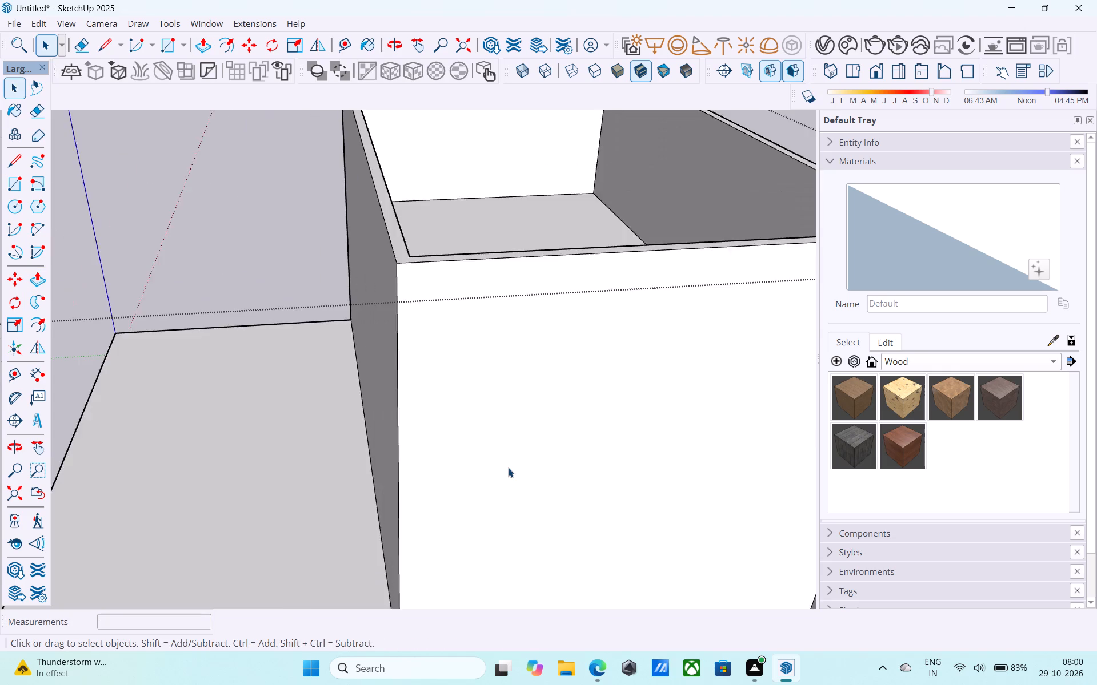
scroll(508, 468, down, 16)
middle_drag(444, 512, 407, 546)
middle_drag(471, 389, 367, 506)
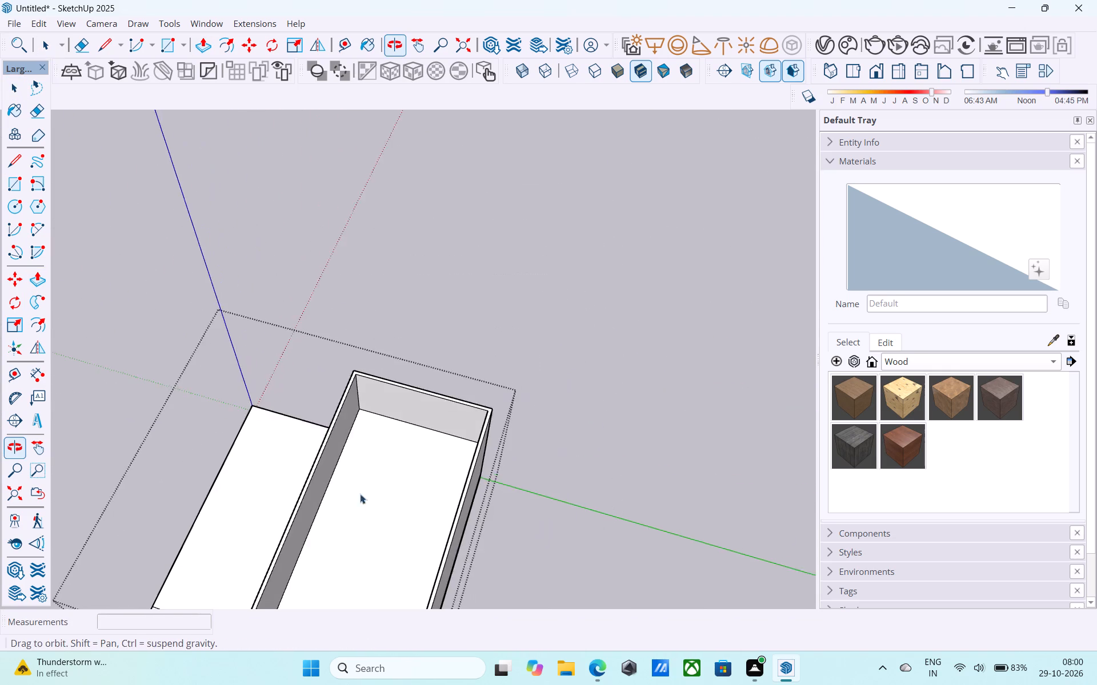
scroll(350, 396, up, 4)
key(r)
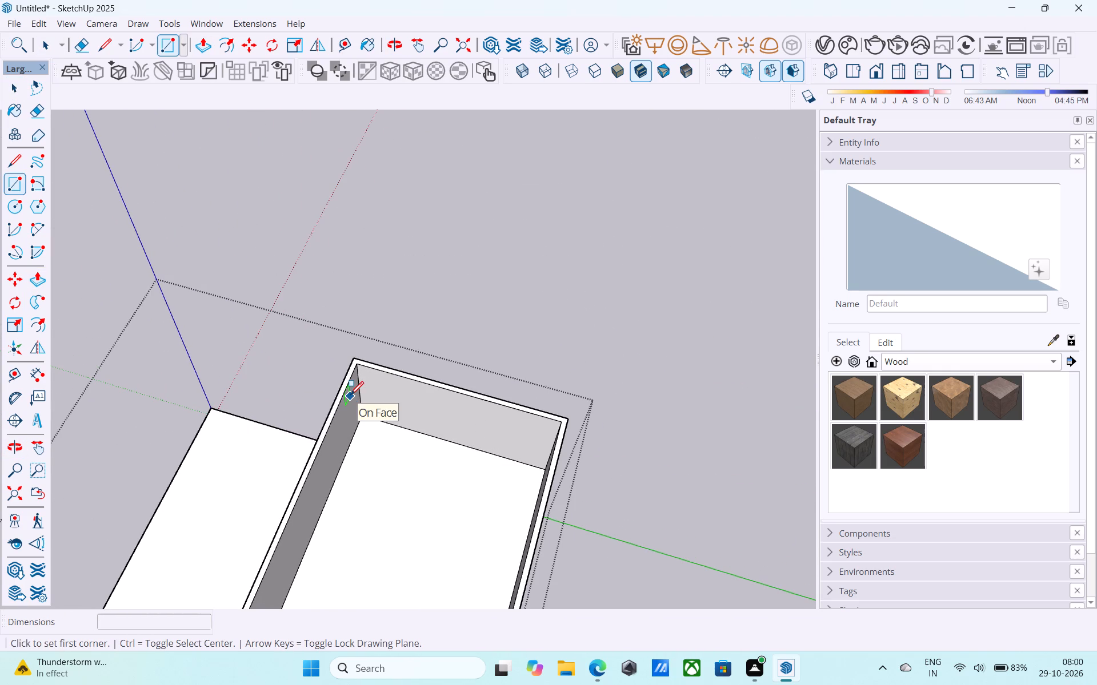
scroll(438, 299, down, 5)
scroll(374, 349, up, 10)
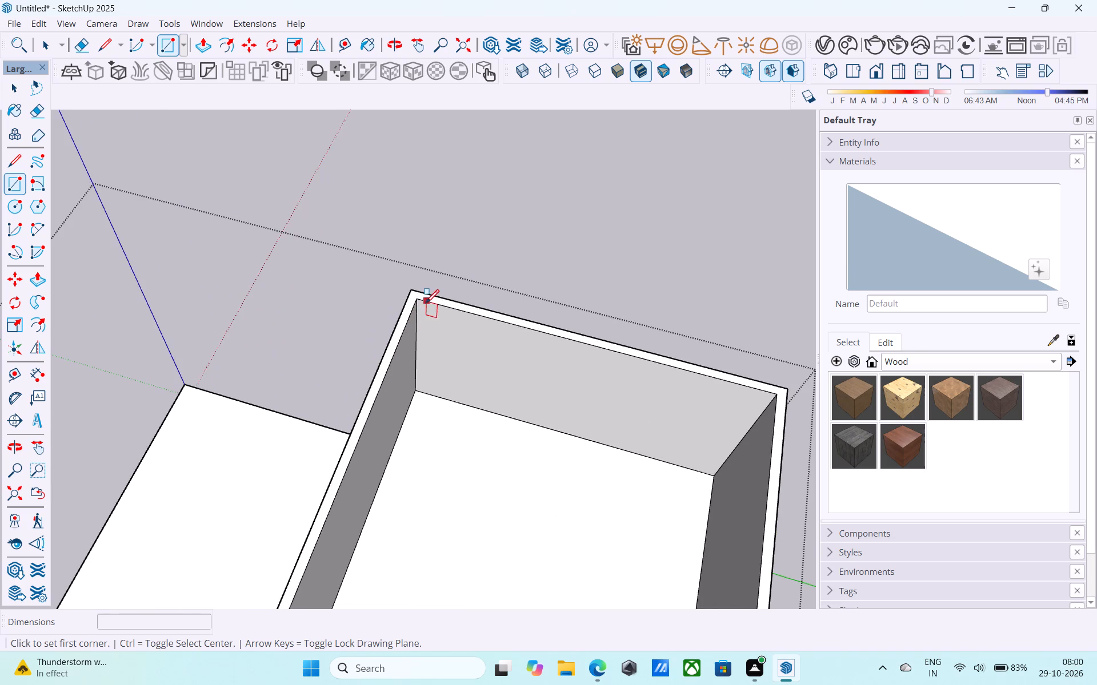
click(417, 303)
scroll(423, 281, down, 7)
scroll(424, 276, up, 2)
scroll(424, 276, down, 9)
scroll(433, 314, up, 1)
scroll(433, 319, down, 2)
scroll(479, 480, up, 7)
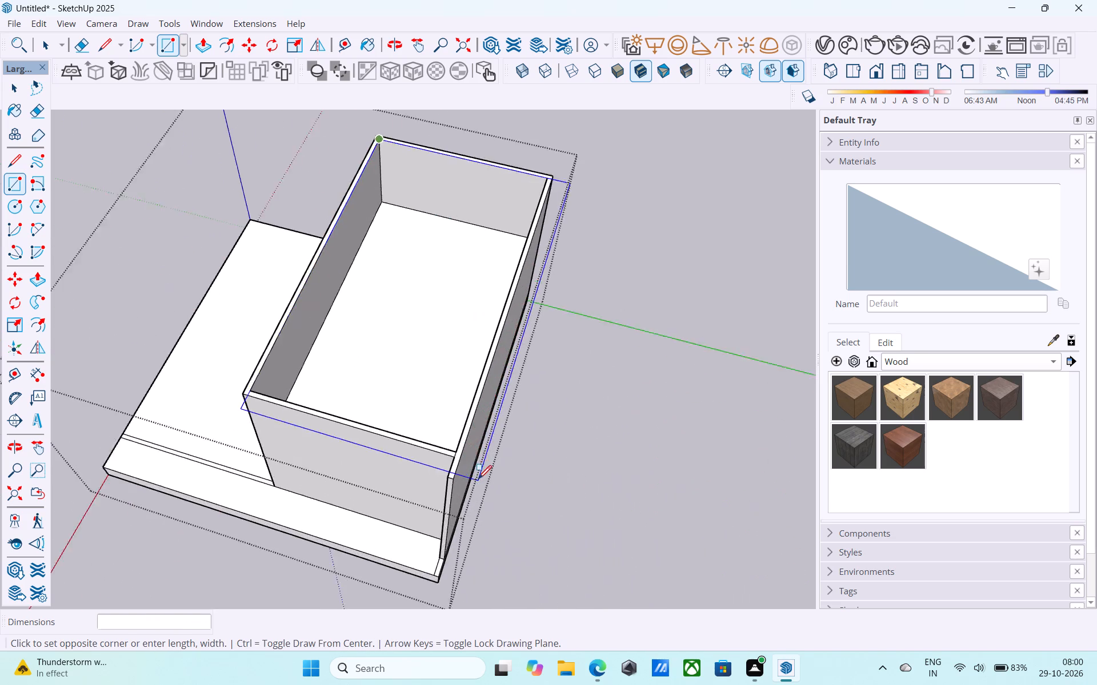
scroll(478, 480, up, 14)
click(444, 460)
Reverse the new face that closes the top of the upper-storey walls.
scroll(482, 457, down, 4)
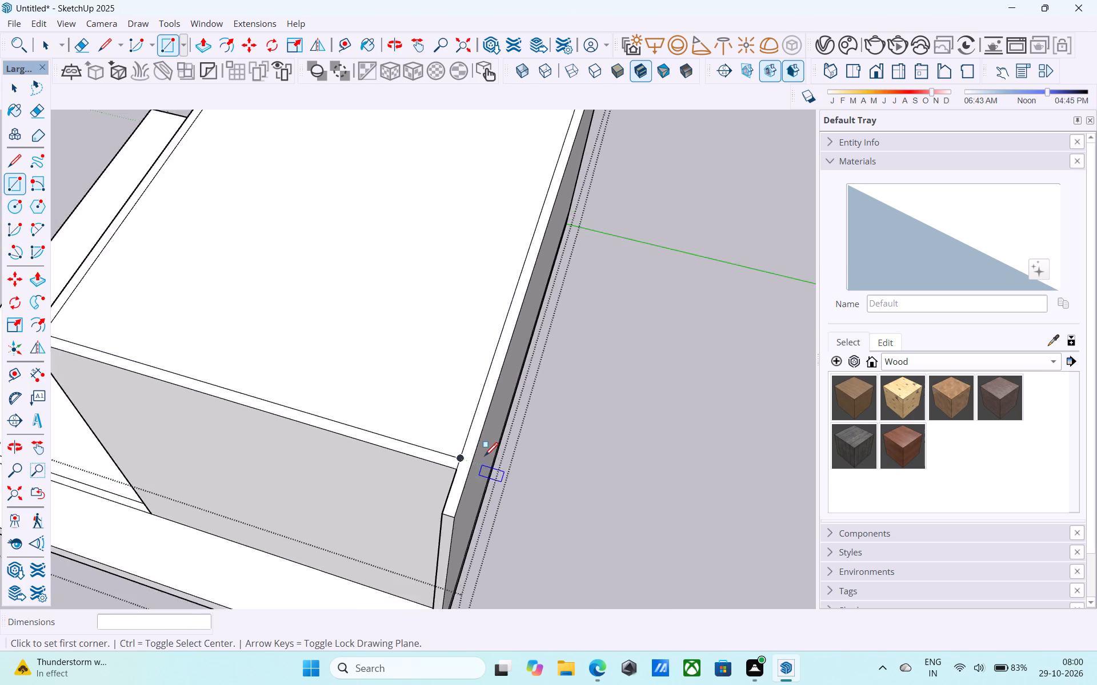
scroll(485, 457, down, 3)
middle_drag(484, 463, 736, 386)
key(space)
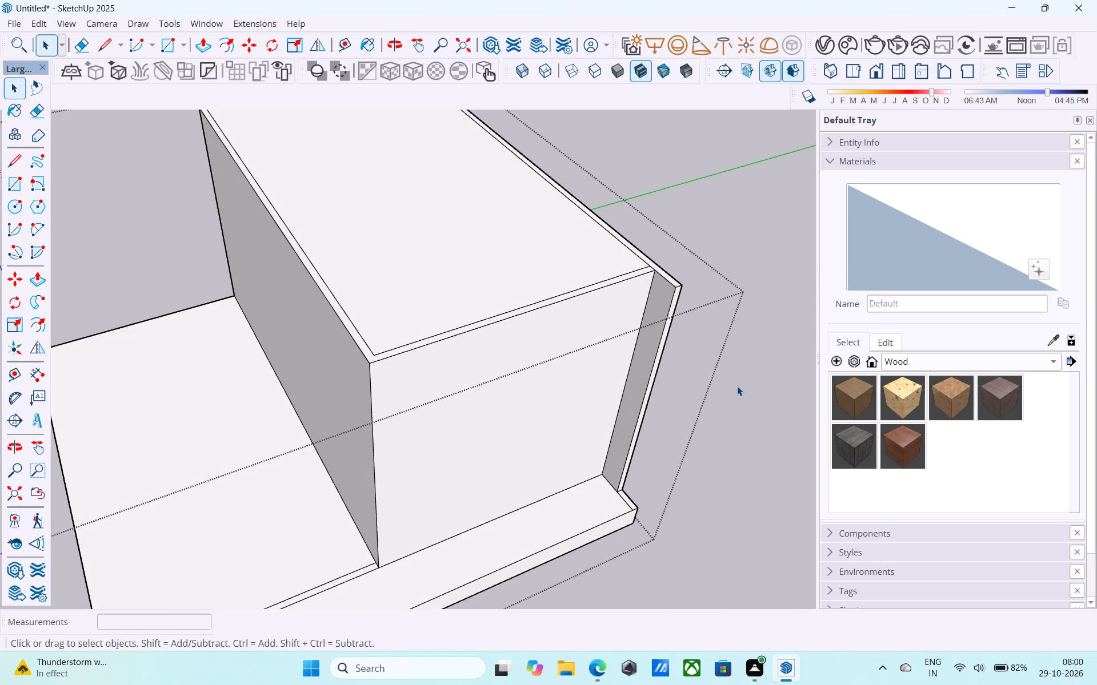
scroll(738, 386, down, 7)
middle_drag(748, 408, 674, 414)
click(564, 321)
right_click(564, 321)
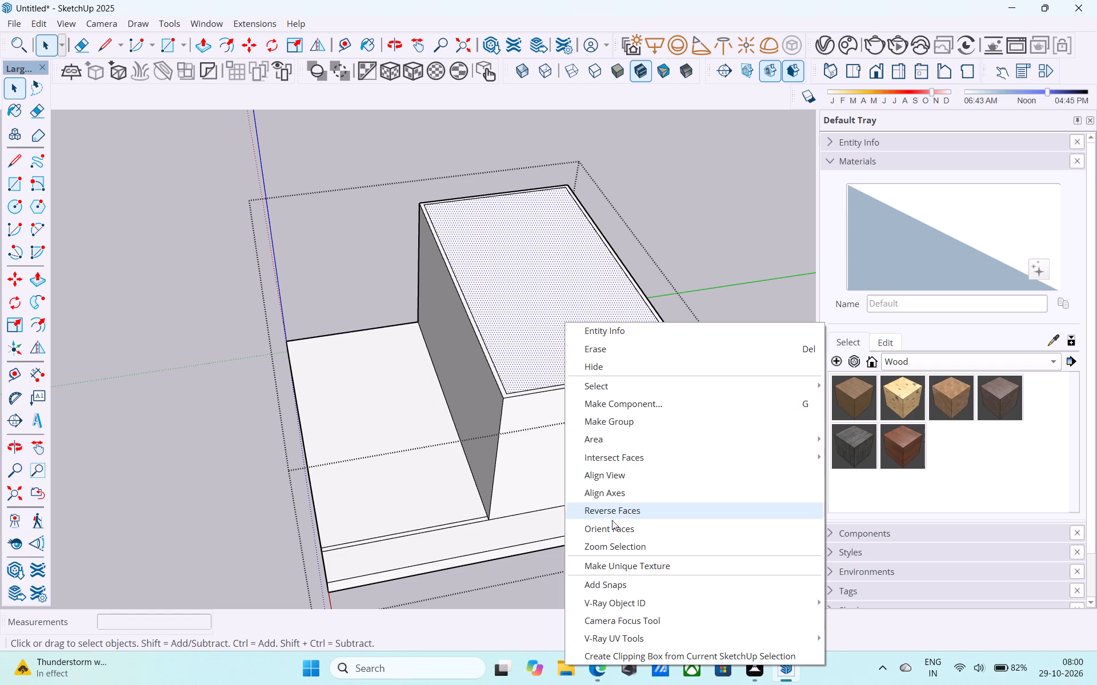
click(619, 514)
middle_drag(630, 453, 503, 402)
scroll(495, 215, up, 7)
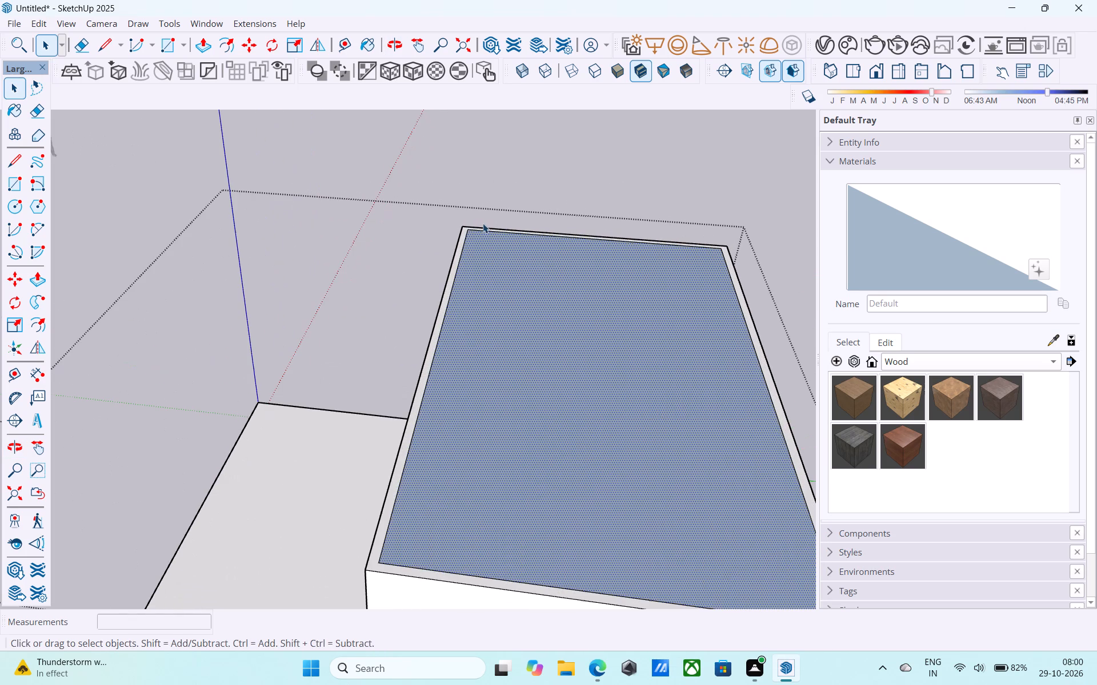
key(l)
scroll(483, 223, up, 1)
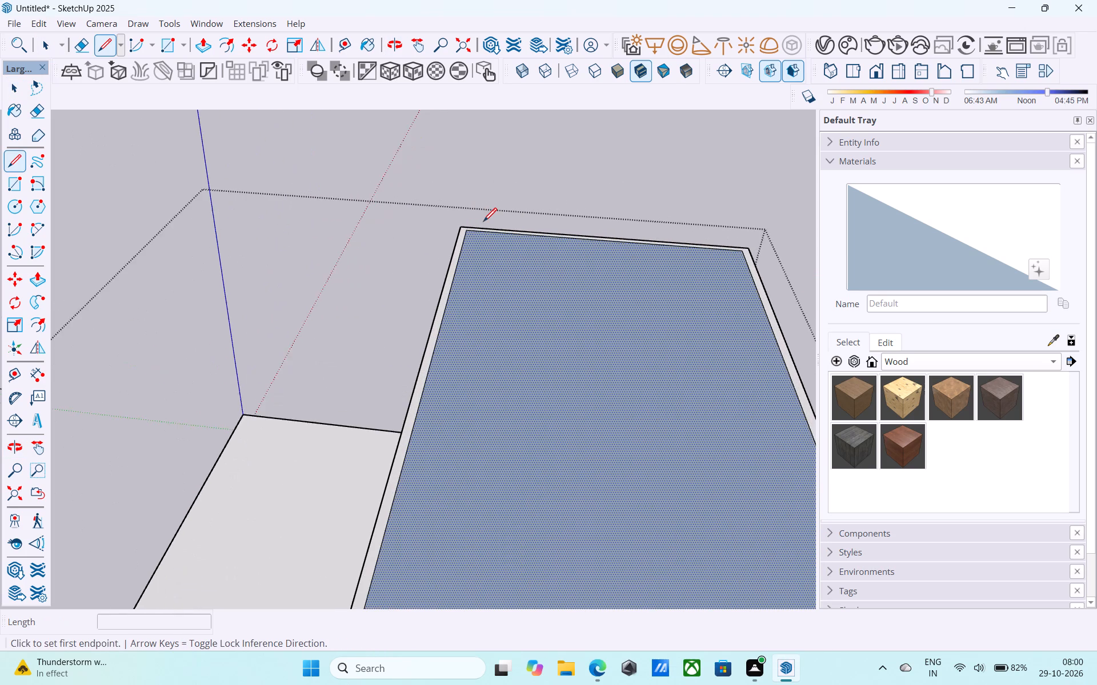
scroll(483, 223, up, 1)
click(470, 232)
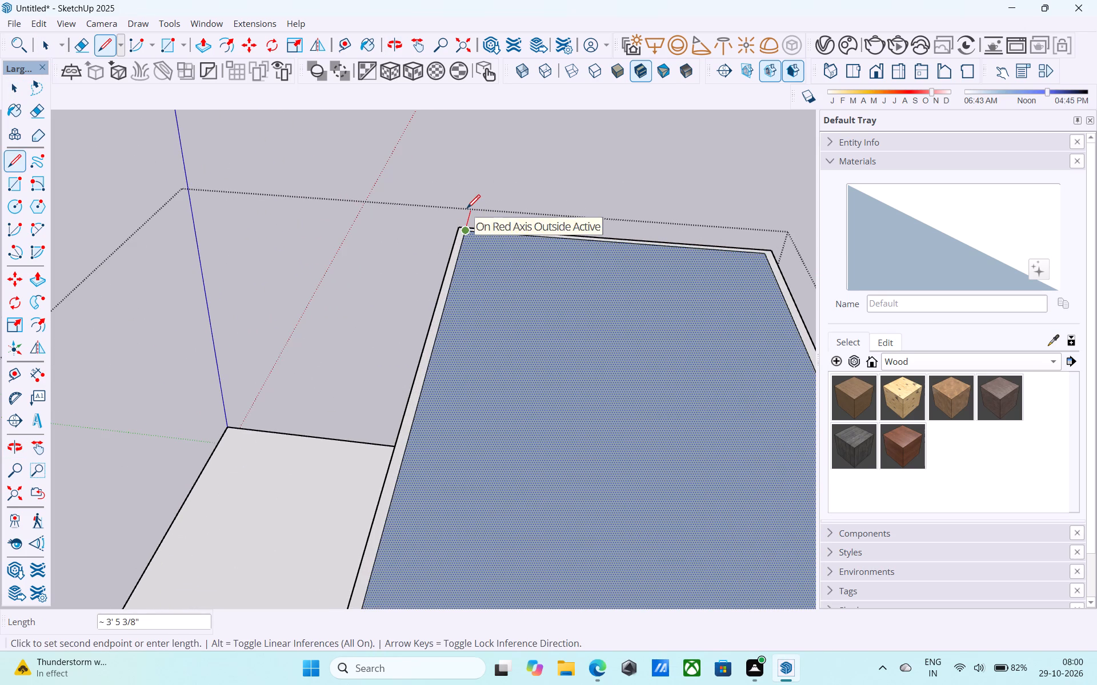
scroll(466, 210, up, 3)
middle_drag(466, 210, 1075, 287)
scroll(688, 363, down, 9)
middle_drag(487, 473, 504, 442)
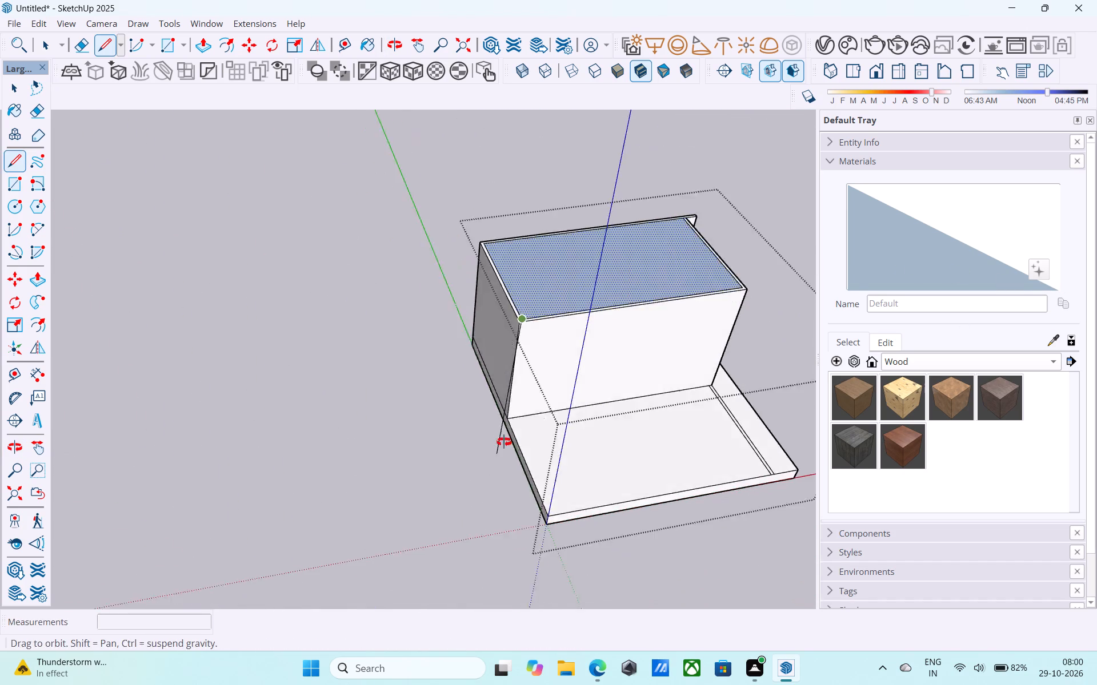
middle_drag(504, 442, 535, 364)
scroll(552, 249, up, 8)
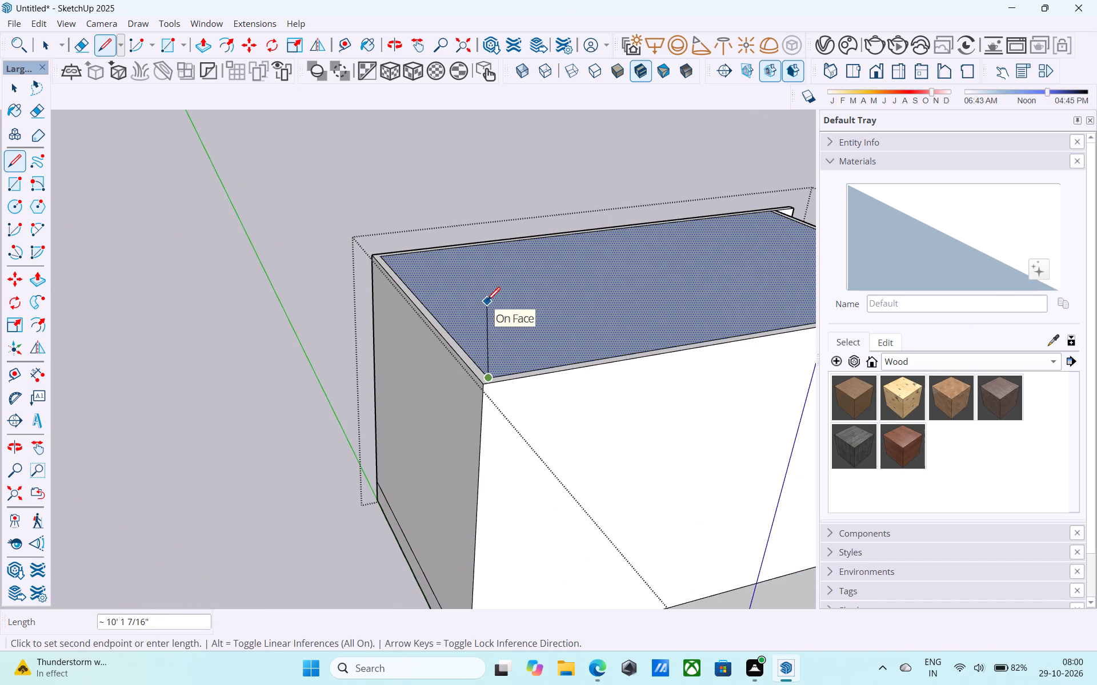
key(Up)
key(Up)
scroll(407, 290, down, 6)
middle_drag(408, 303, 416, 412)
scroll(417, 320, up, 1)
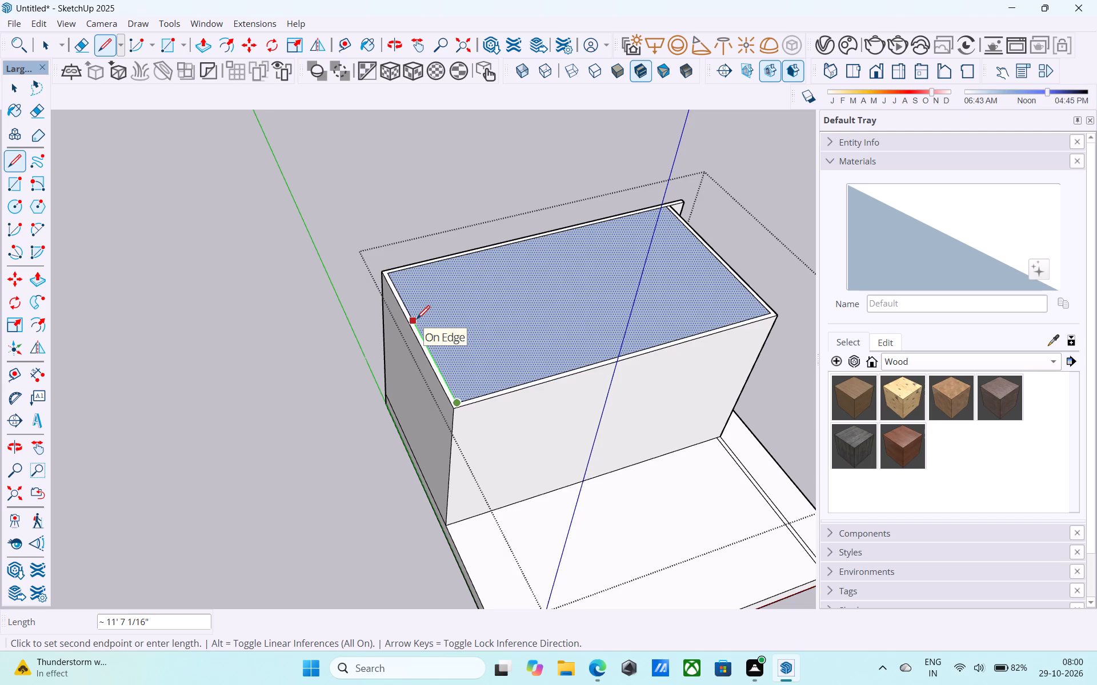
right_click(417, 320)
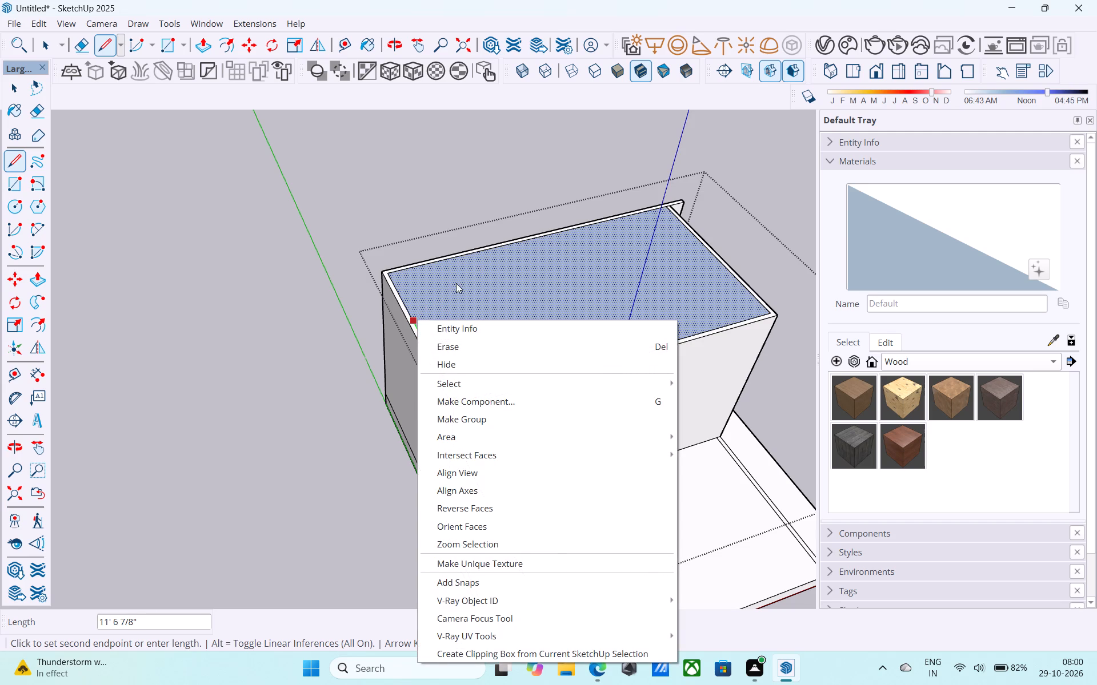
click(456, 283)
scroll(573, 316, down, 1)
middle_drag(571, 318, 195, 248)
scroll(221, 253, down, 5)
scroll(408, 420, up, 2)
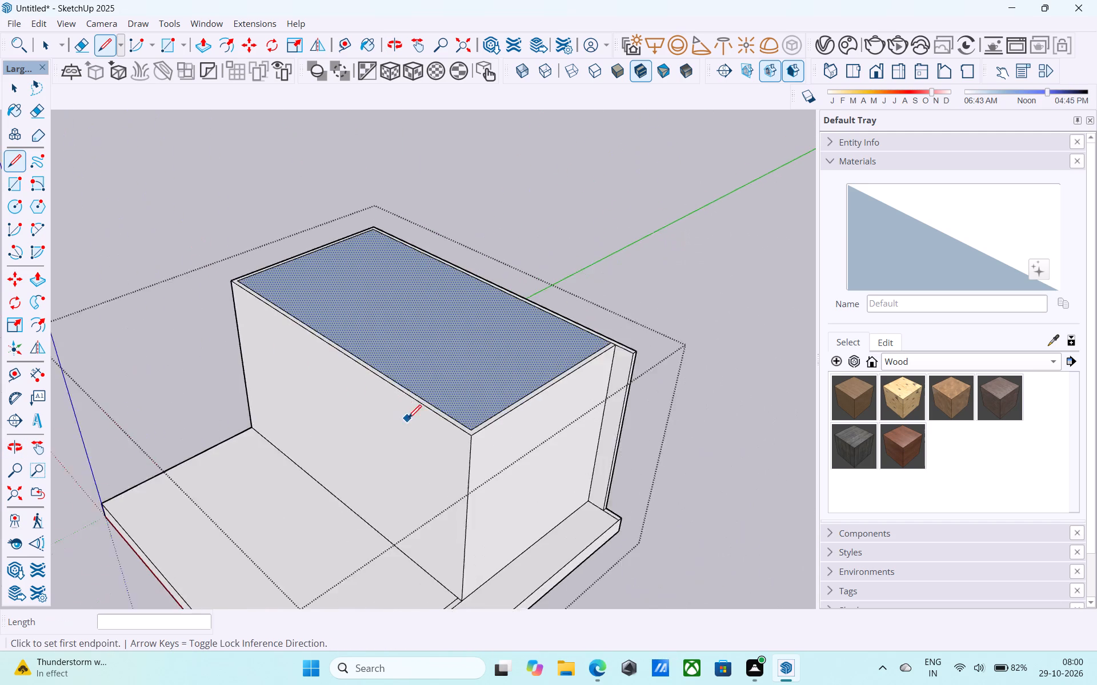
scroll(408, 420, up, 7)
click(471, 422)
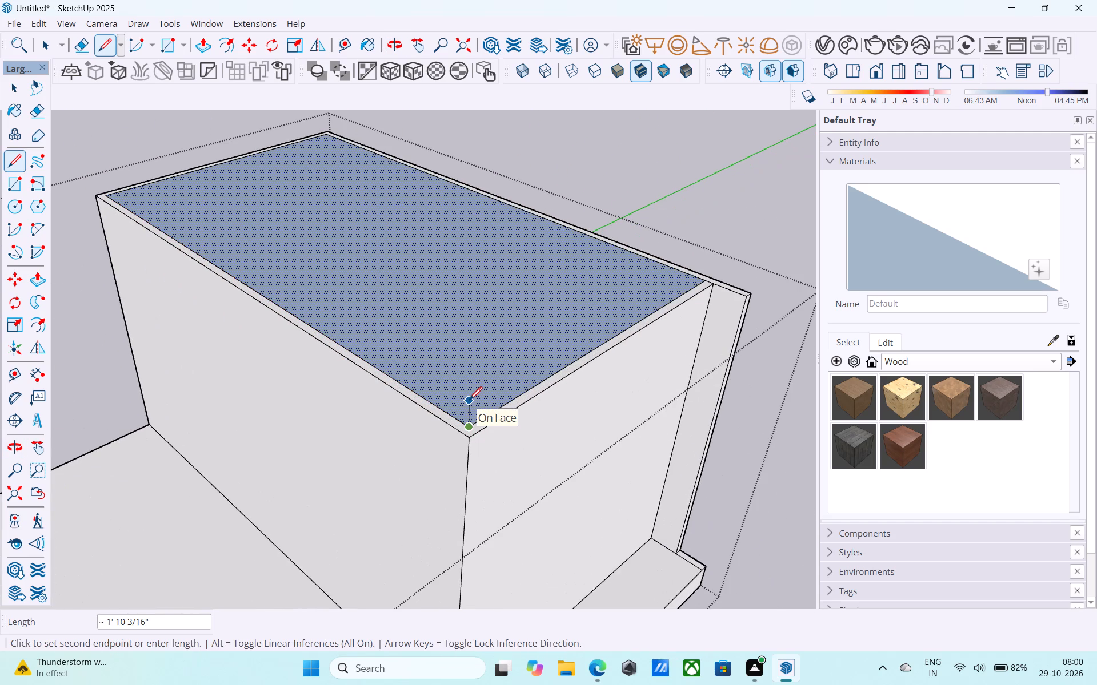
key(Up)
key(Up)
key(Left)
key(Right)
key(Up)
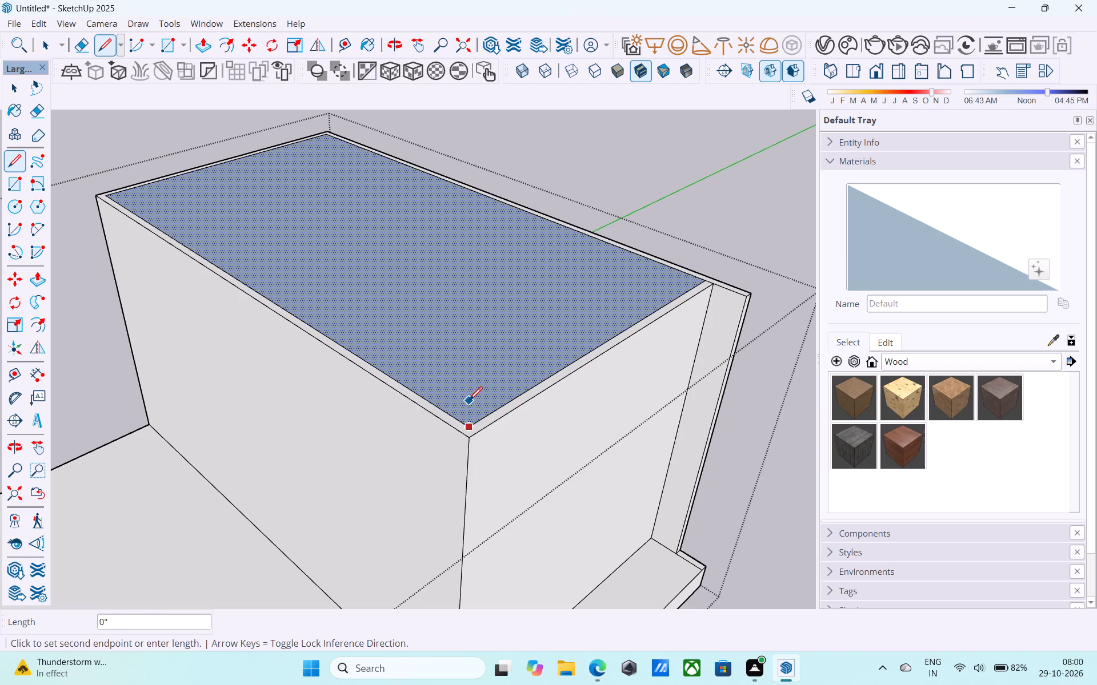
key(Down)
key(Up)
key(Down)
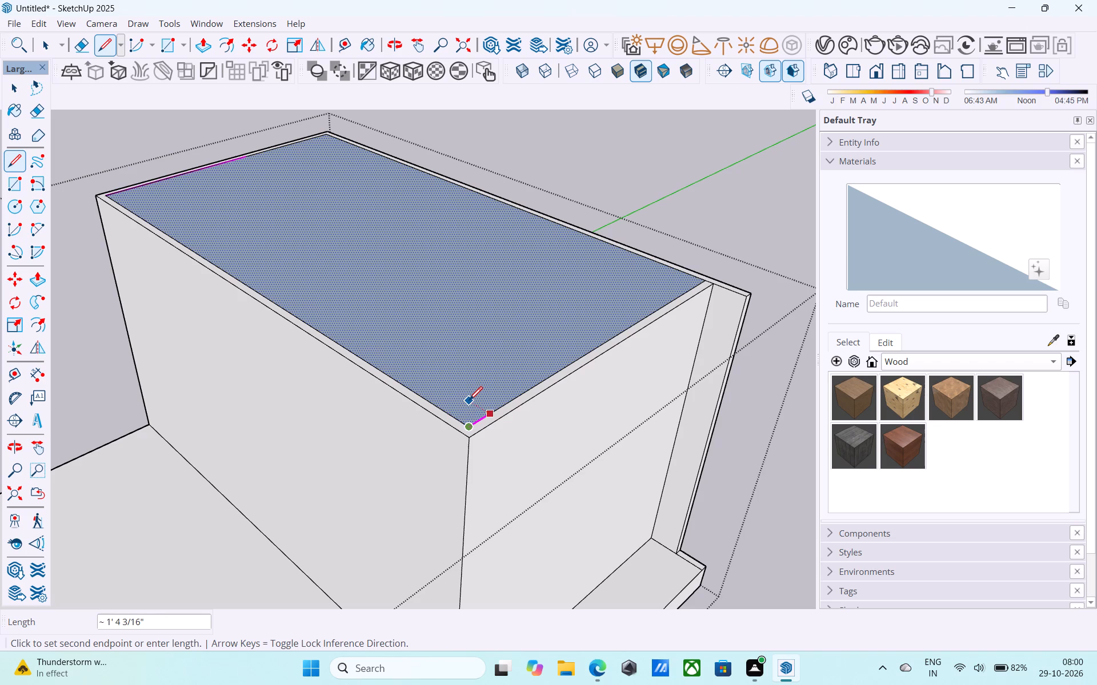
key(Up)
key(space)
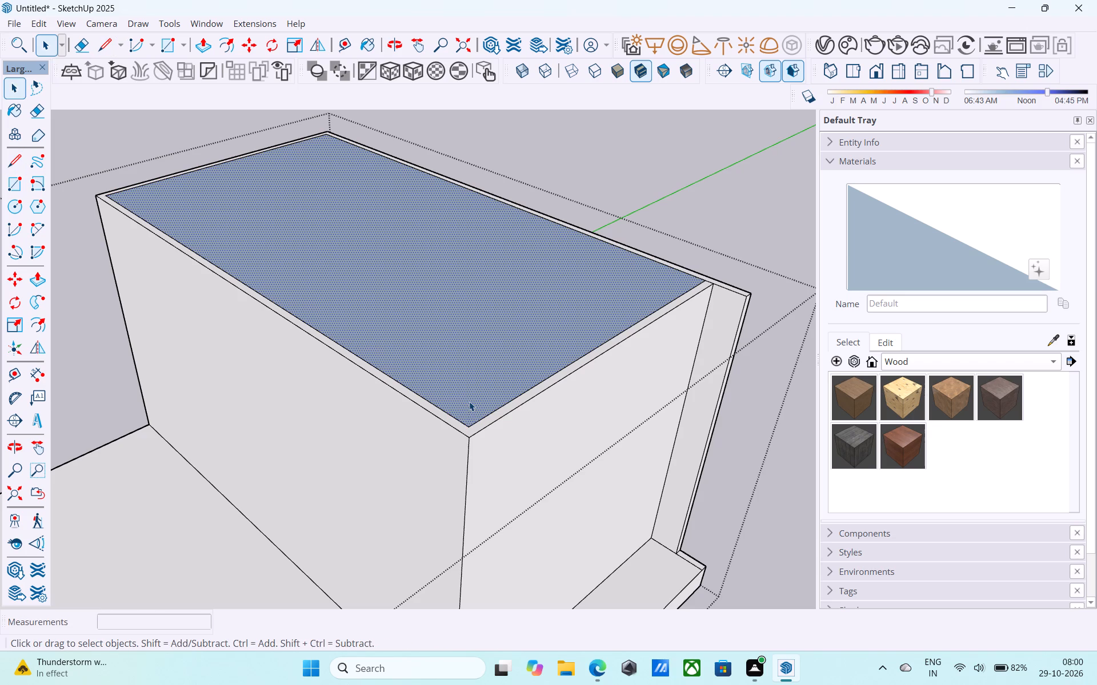
Draw a 6" vertical line upward from the top face's inner corner diagonally opposite the projecting wall end.
scroll(470, 401, down, 12)
middle_drag(475, 416, 241, 340)
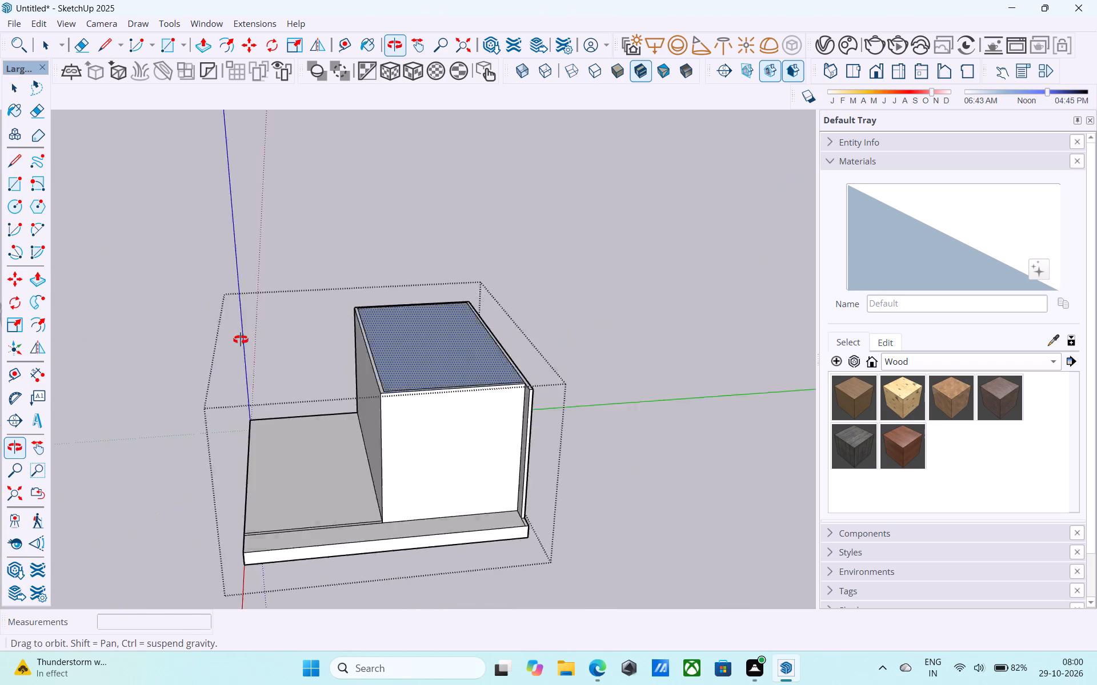
middle_drag(241, 340, 0, 245)
scroll(374, 380, up, 10)
middle_drag(360, 342, 348, 431)
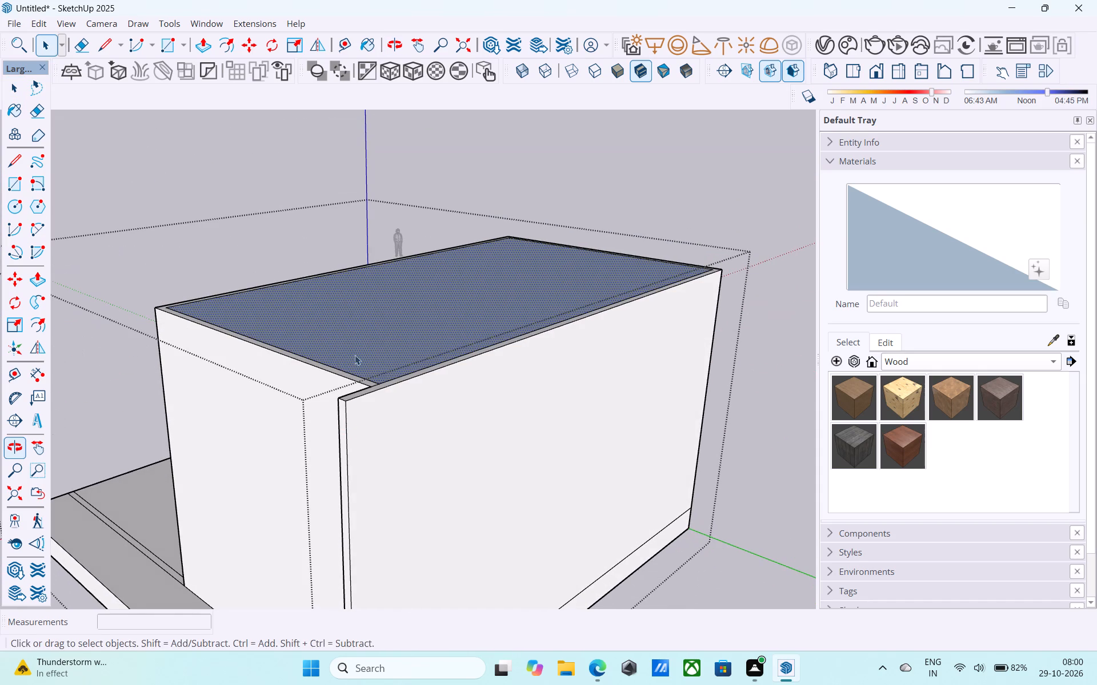
middle_drag(222, 313, 270, 320)
scroll(437, 241, up, 5)
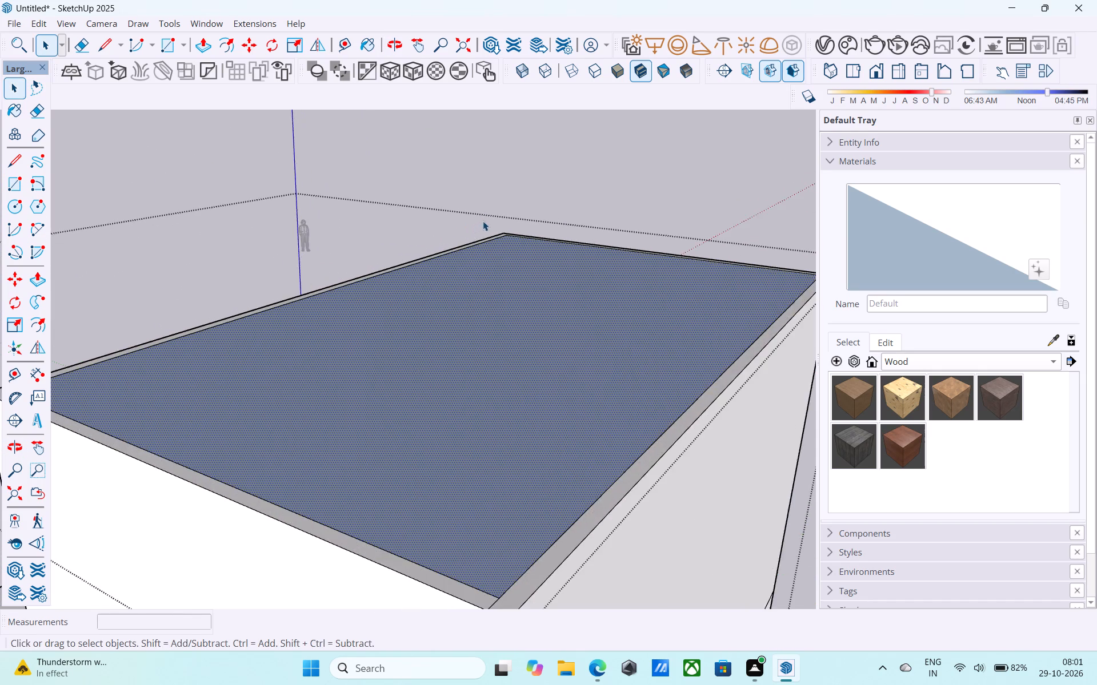
scroll(483, 221, up, 3)
key(l)
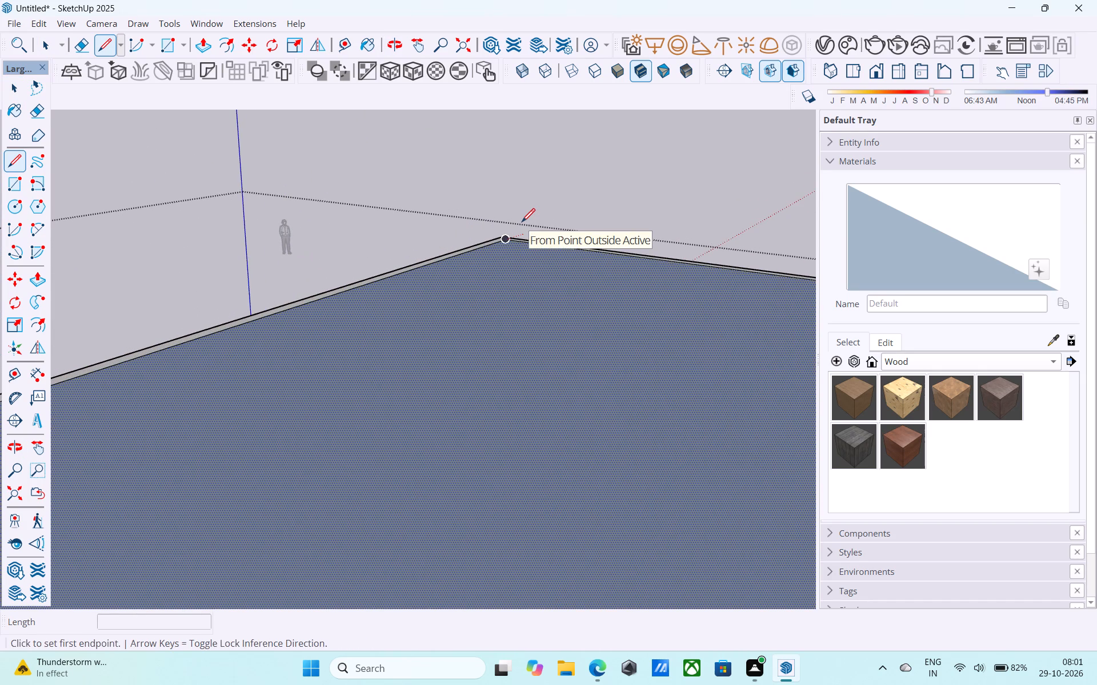
scroll(522, 223, up, 10)
click(486, 260)
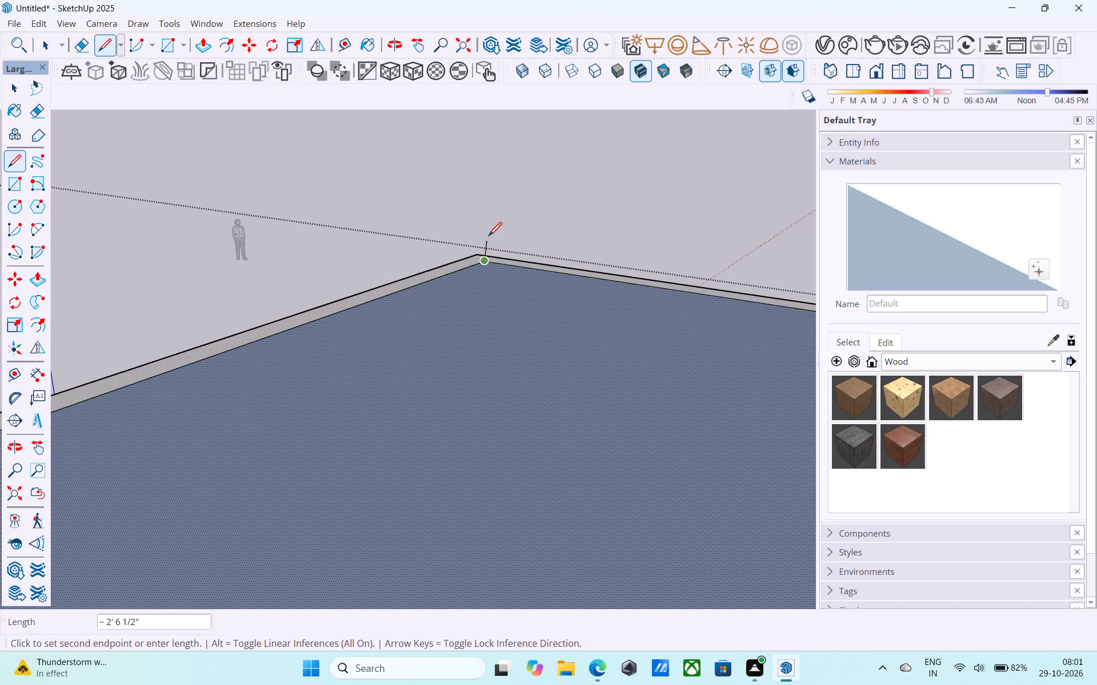
key(Up)
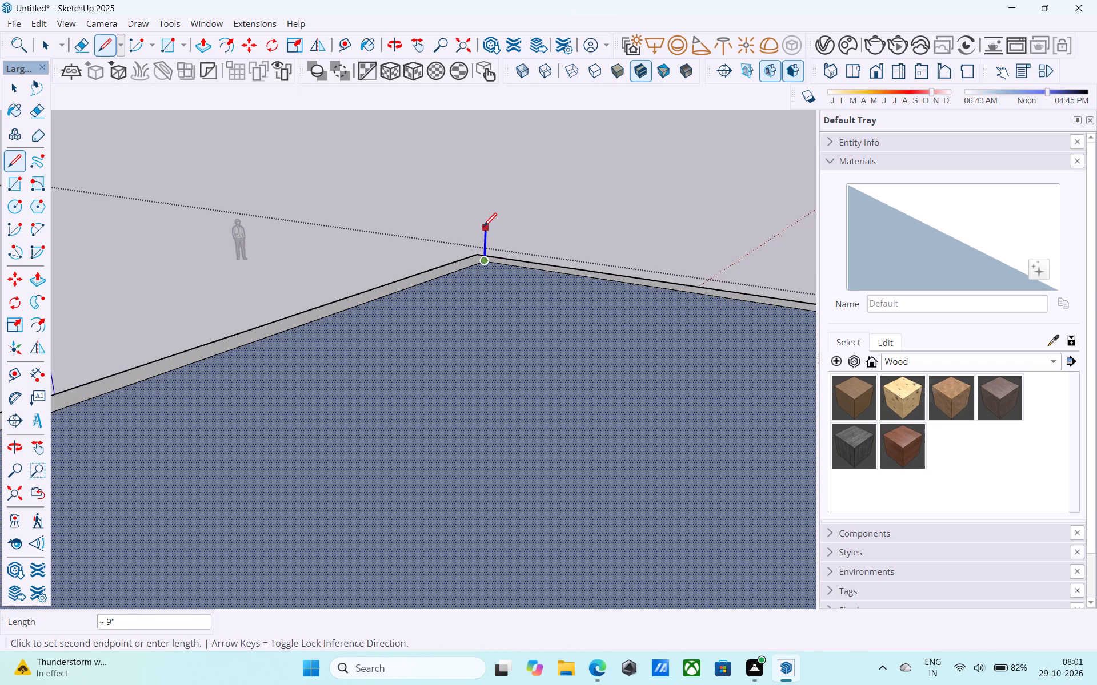
text(6"')
key(Return)
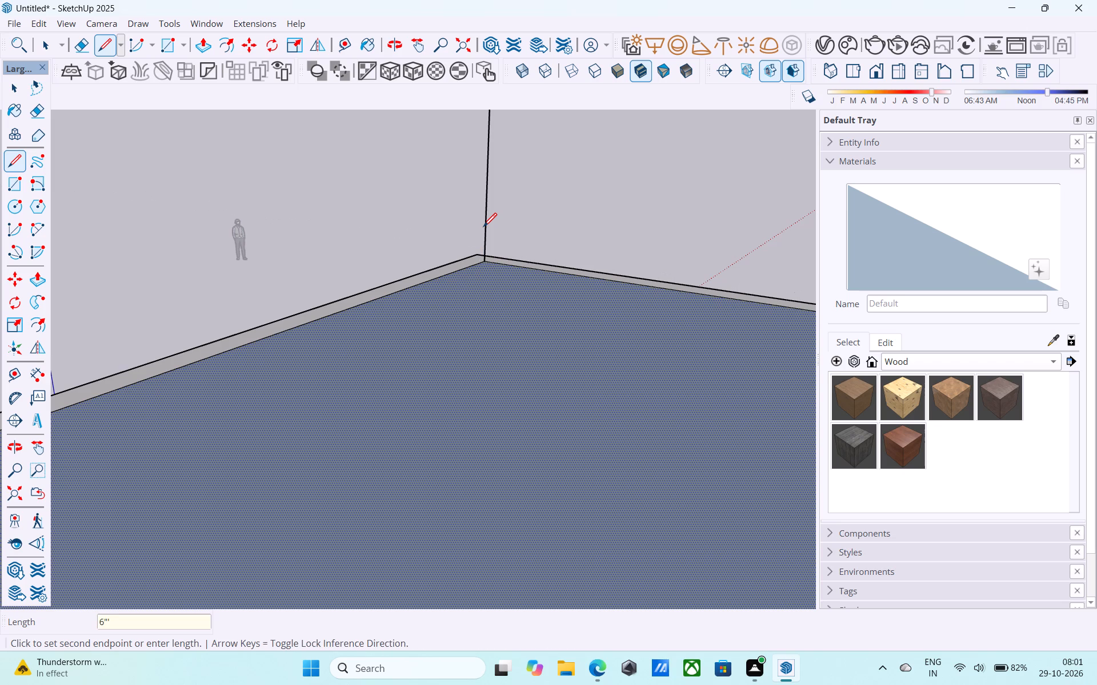
text(6")
key(Return)
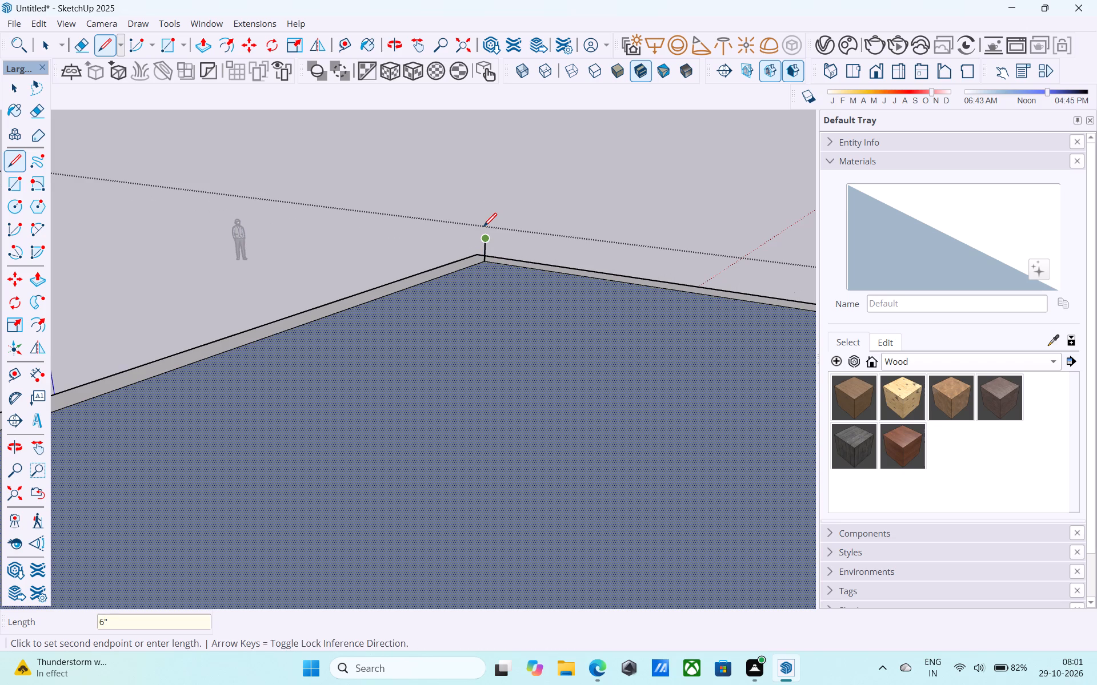
key(space)
Draw a 6" line from the top face's inner corner beside the projecting wall end.
key(l)
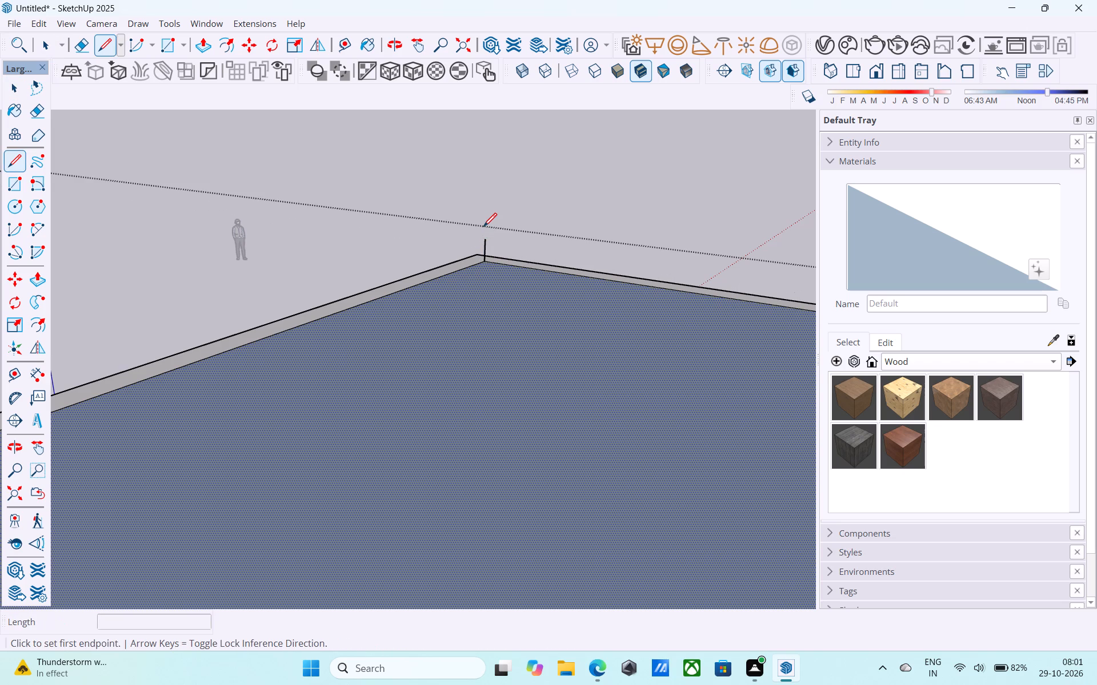
scroll(483, 228, down, 7)
scroll(479, 229, down, 16)
middle_drag(474, 362, 410, 437)
scroll(370, 462, up, 3)
scroll(370, 462, down, 1)
scroll(370, 462, up, 2)
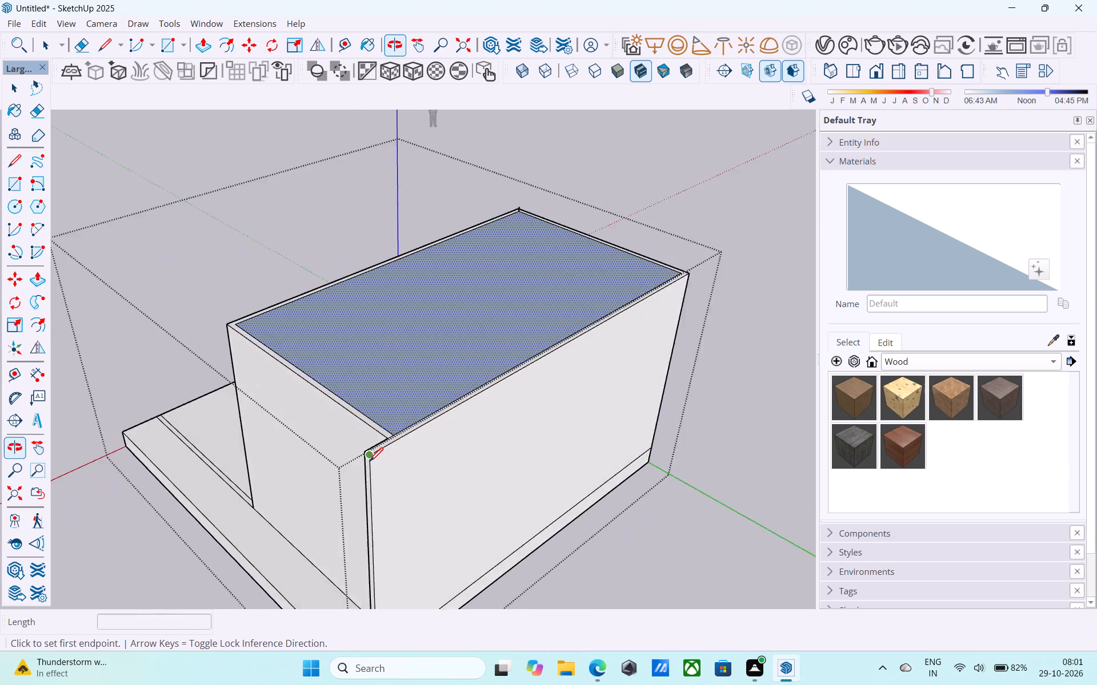
scroll(370, 462, up, 3)
middle_drag(380, 454, 394, 430)
scroll(402, 413, up, 12)
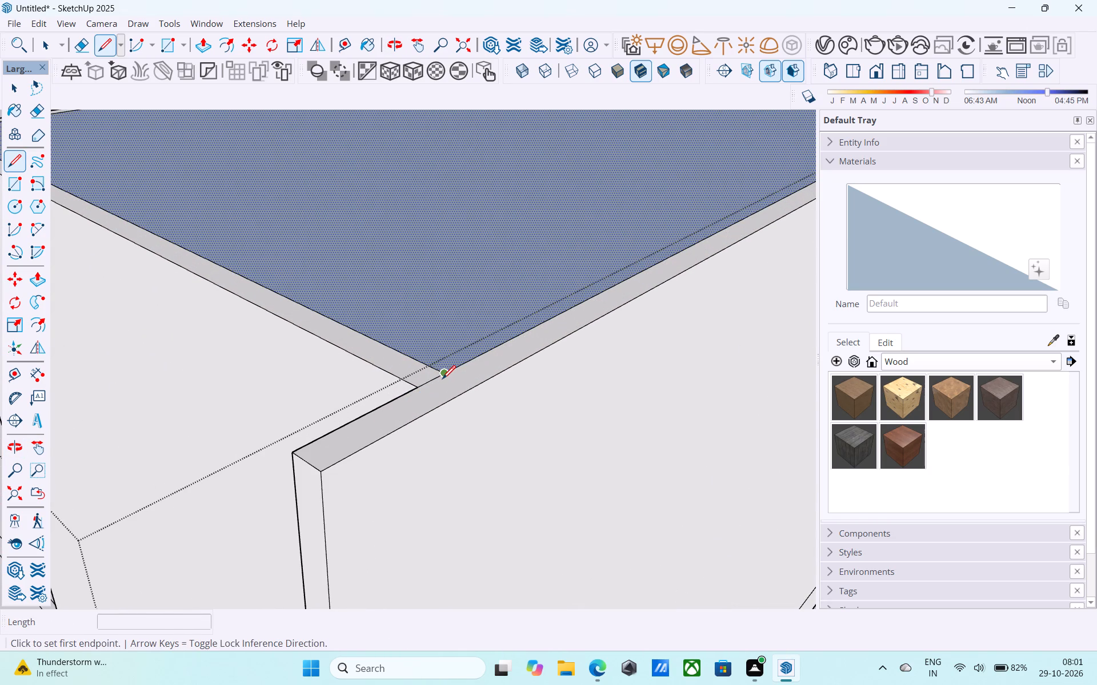
click(442, 380)
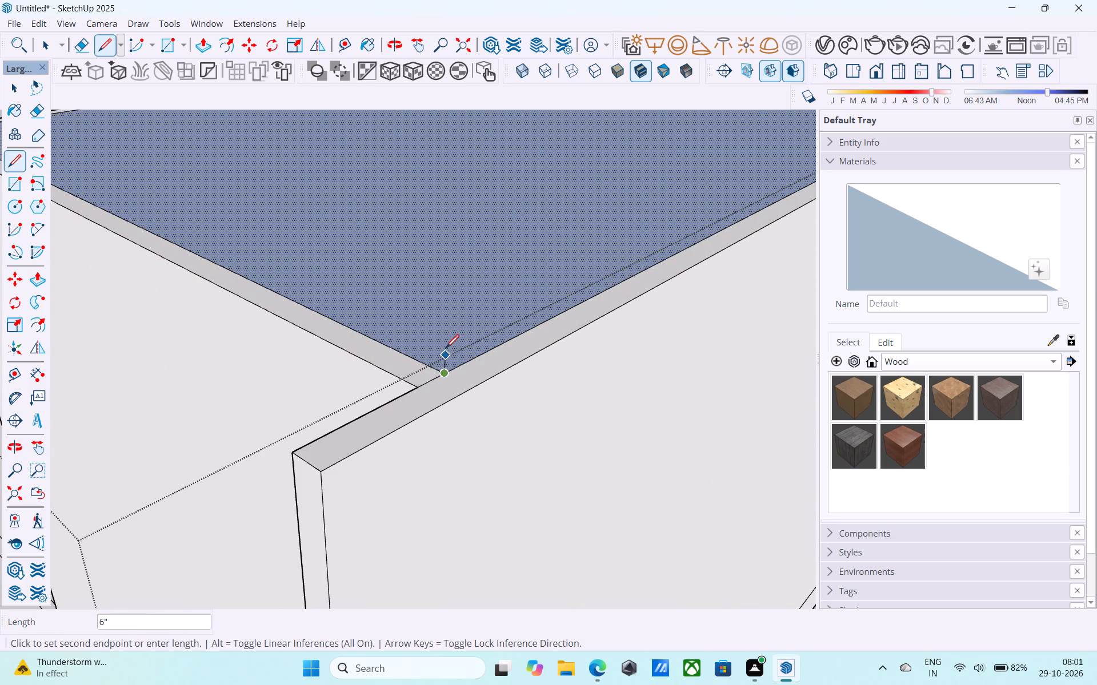
click(445, 353)
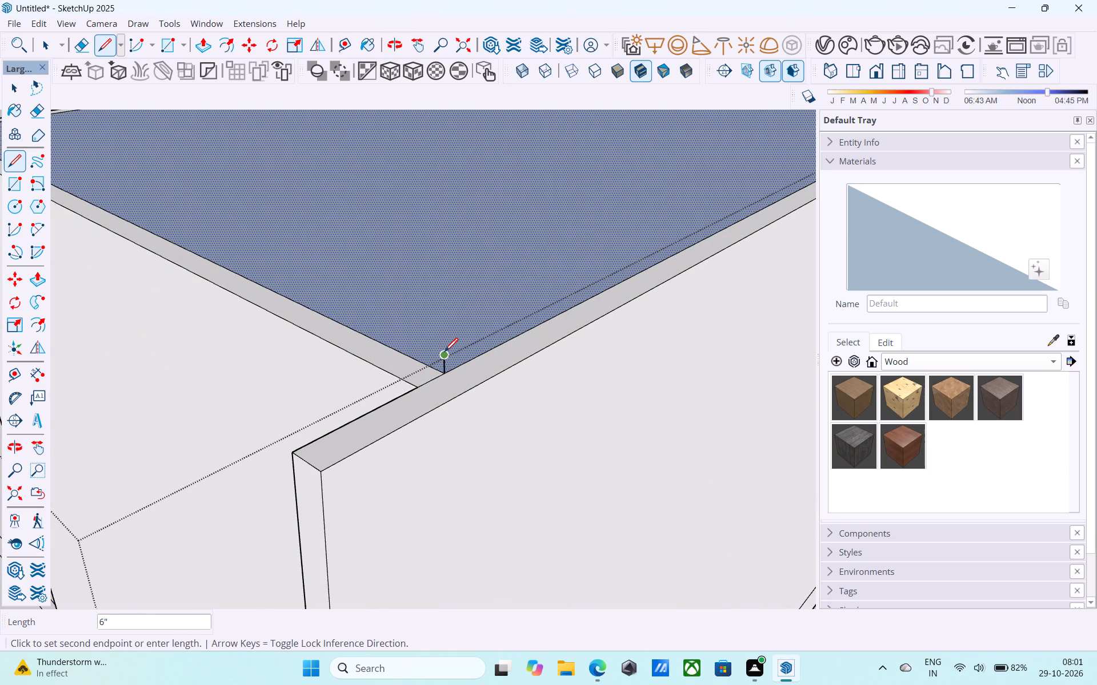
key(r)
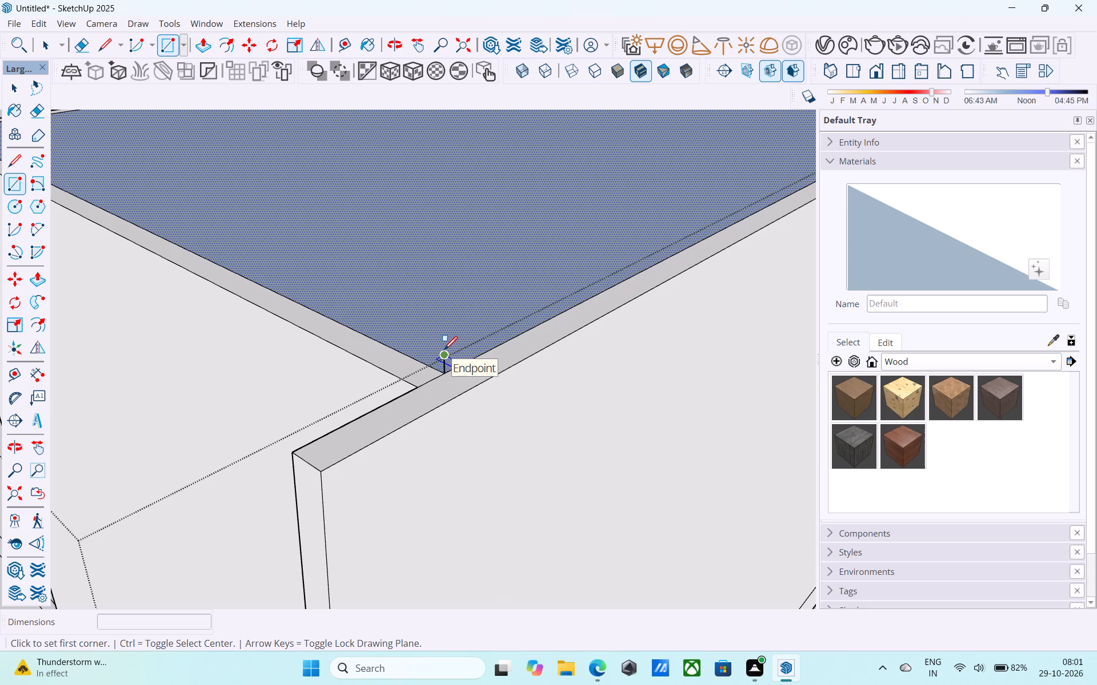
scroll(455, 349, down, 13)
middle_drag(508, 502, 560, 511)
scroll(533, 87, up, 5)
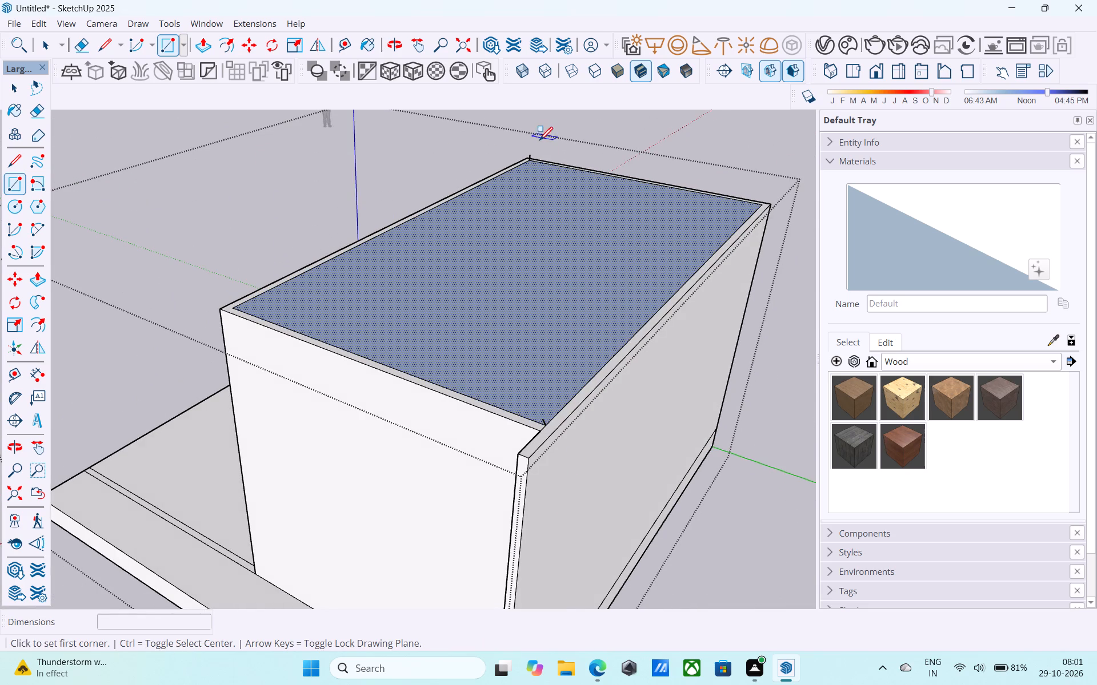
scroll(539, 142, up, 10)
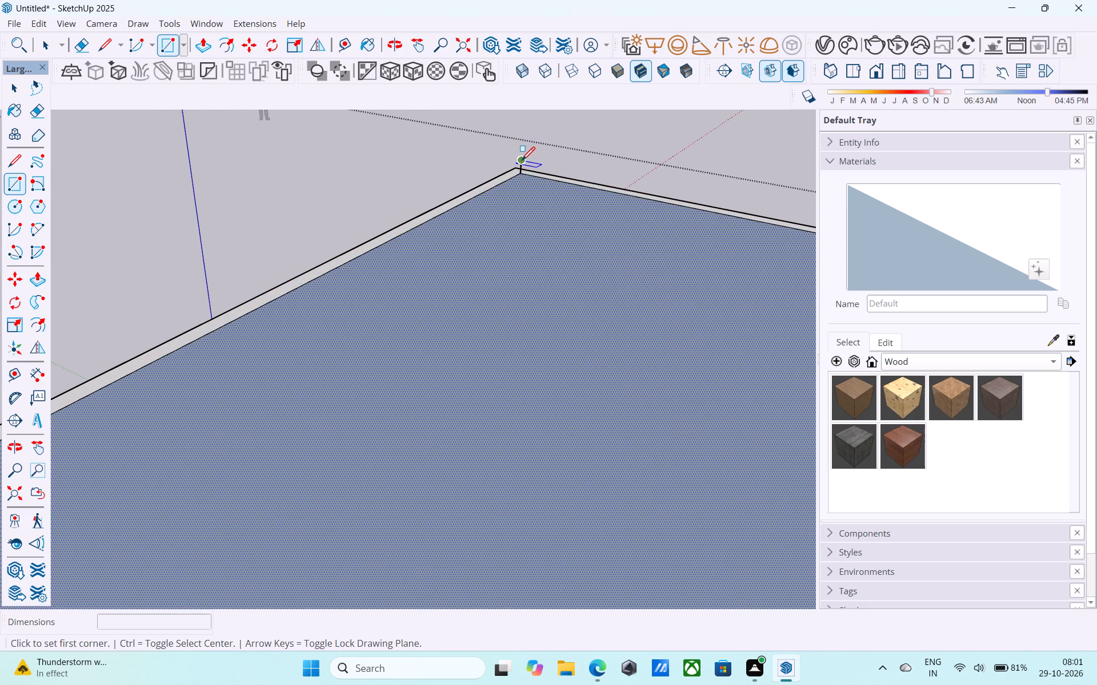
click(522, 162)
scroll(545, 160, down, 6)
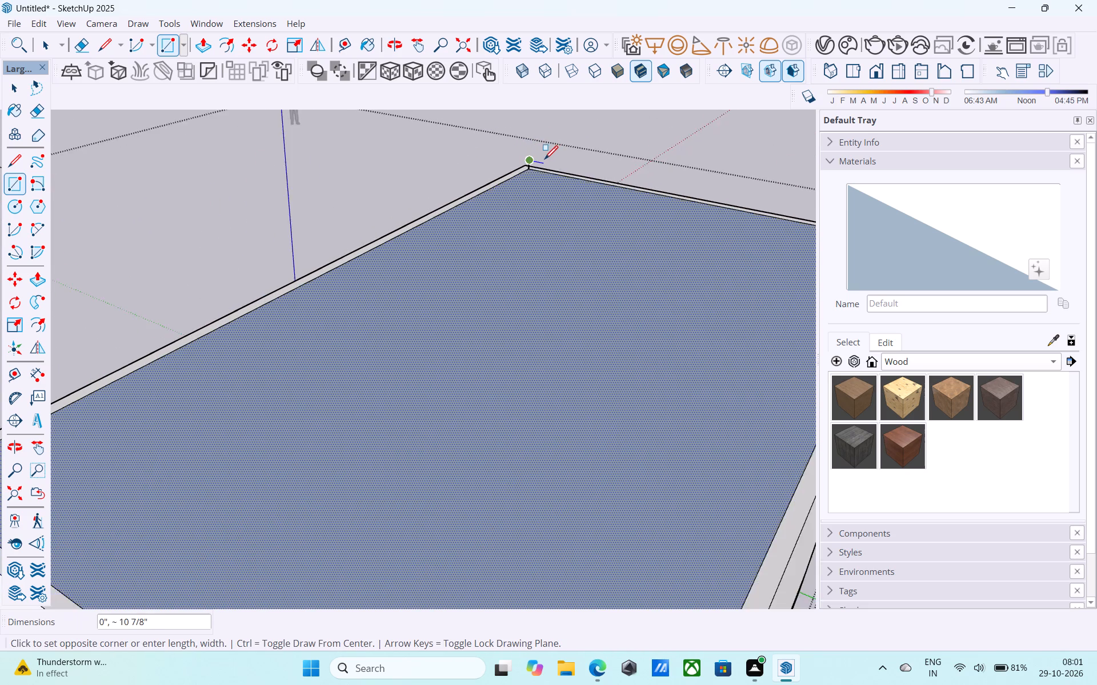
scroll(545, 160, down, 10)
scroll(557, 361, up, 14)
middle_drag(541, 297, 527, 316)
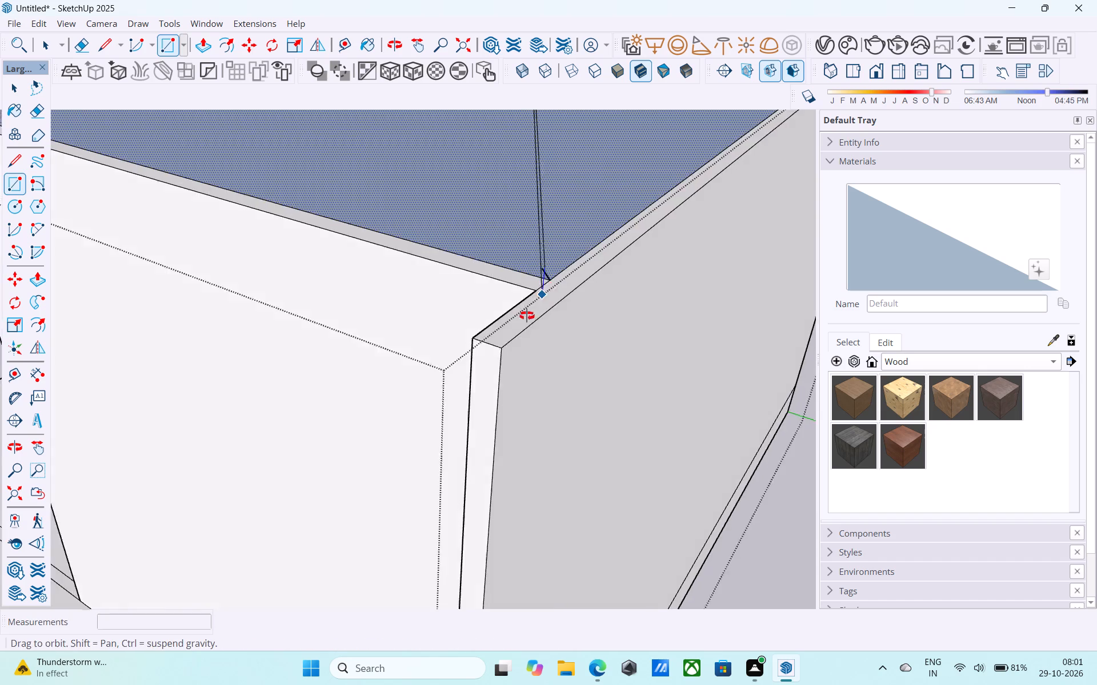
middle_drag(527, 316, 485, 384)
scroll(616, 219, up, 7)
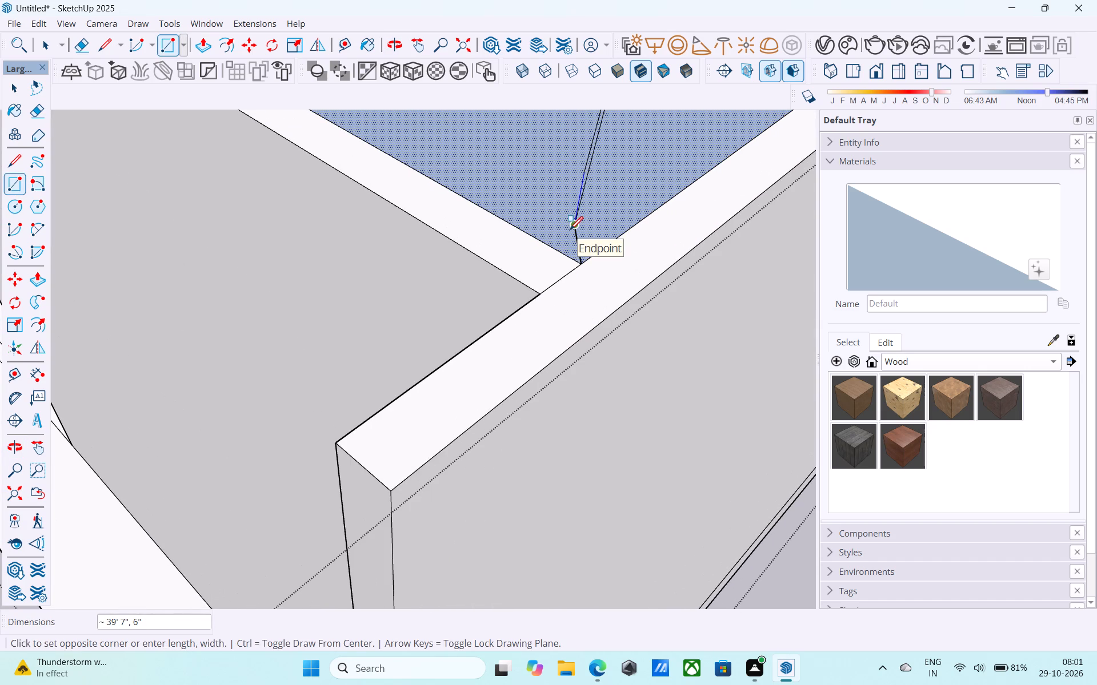
Erase the 6" line at the top face's inner corner beside the projecting wall end.
key(e)
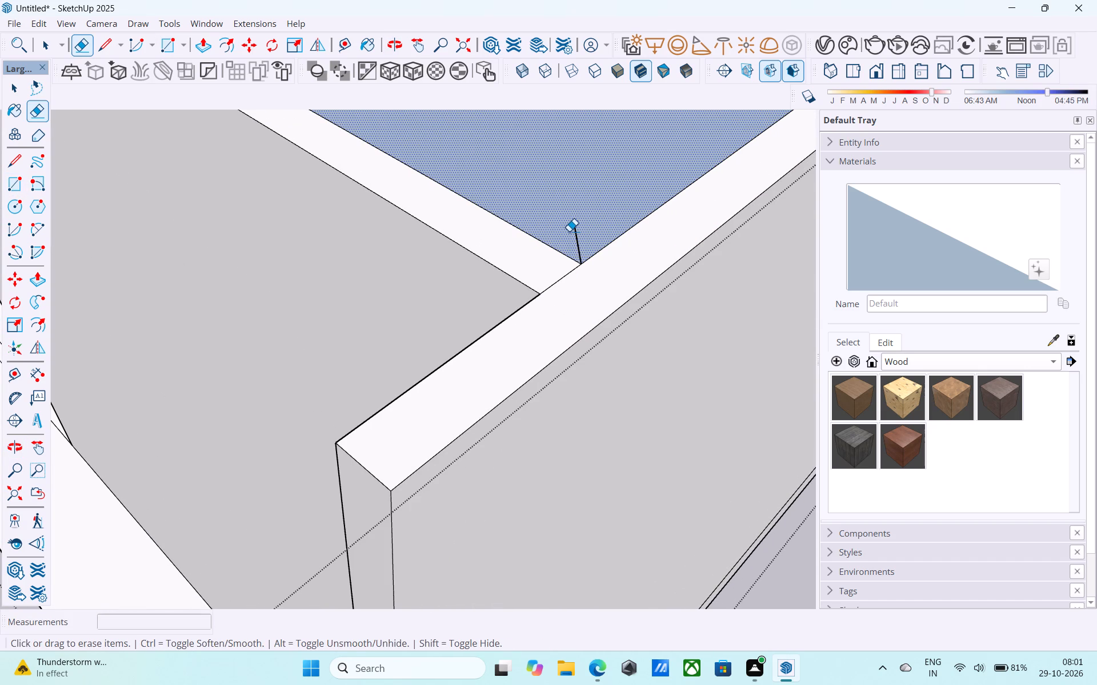
drag(568, 231, 575, 233)
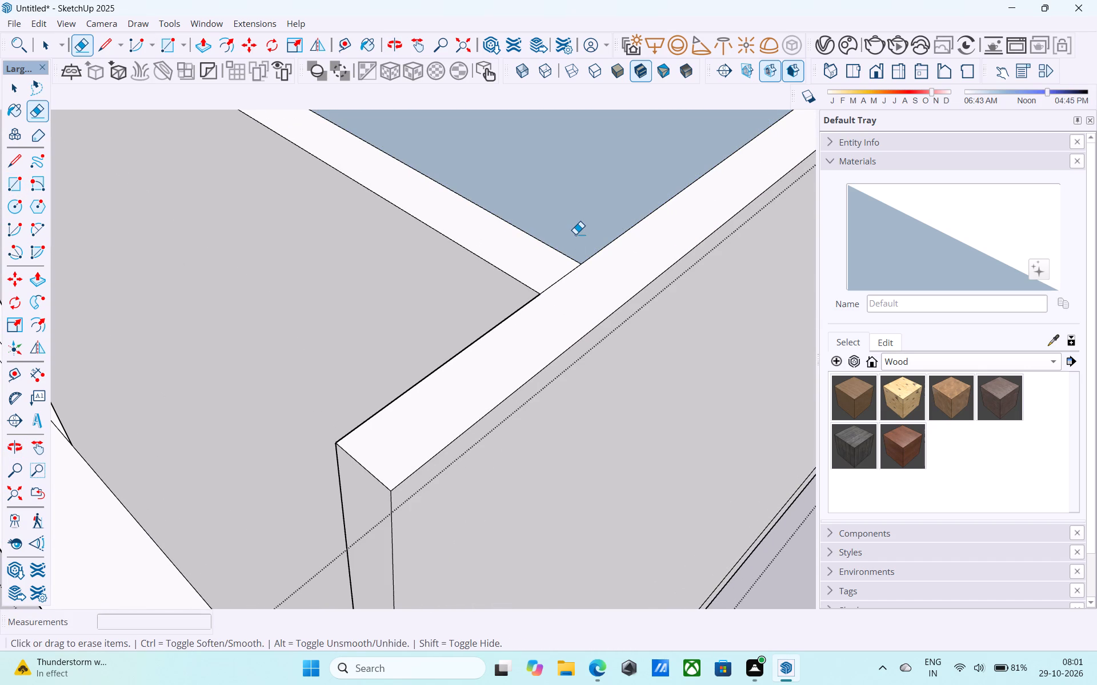
key(space)
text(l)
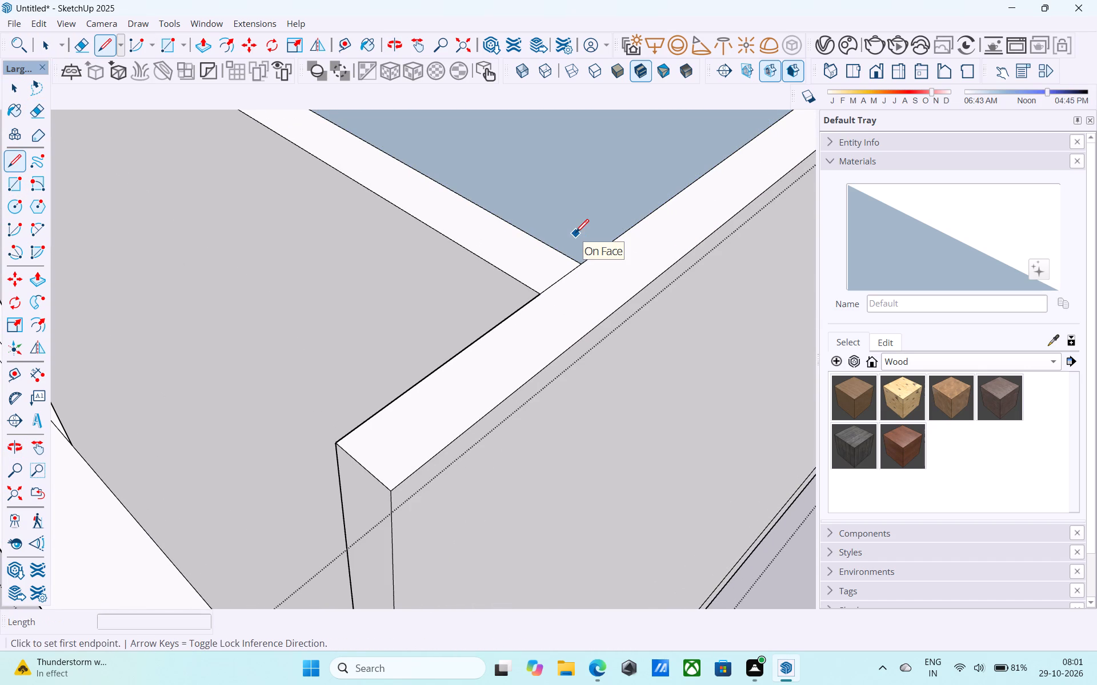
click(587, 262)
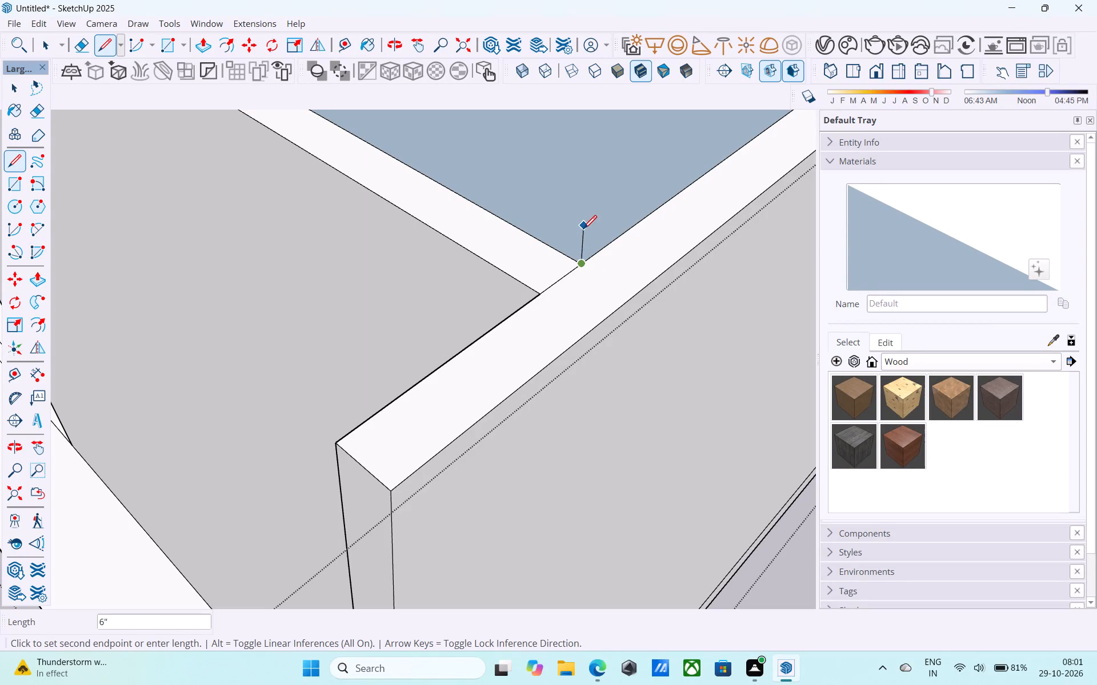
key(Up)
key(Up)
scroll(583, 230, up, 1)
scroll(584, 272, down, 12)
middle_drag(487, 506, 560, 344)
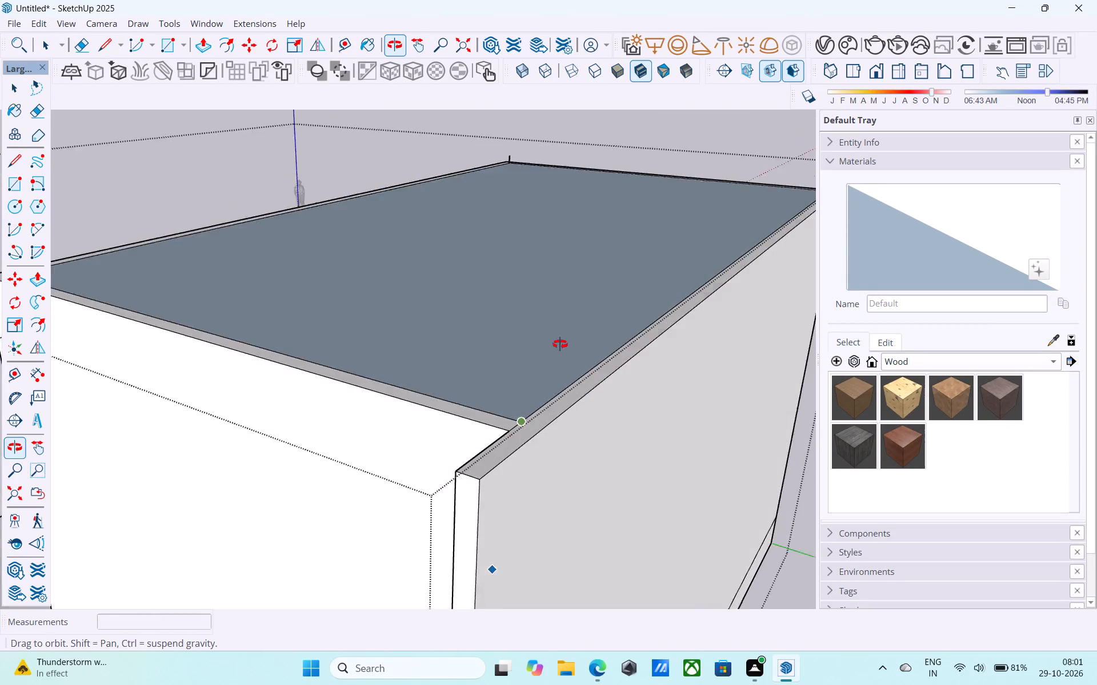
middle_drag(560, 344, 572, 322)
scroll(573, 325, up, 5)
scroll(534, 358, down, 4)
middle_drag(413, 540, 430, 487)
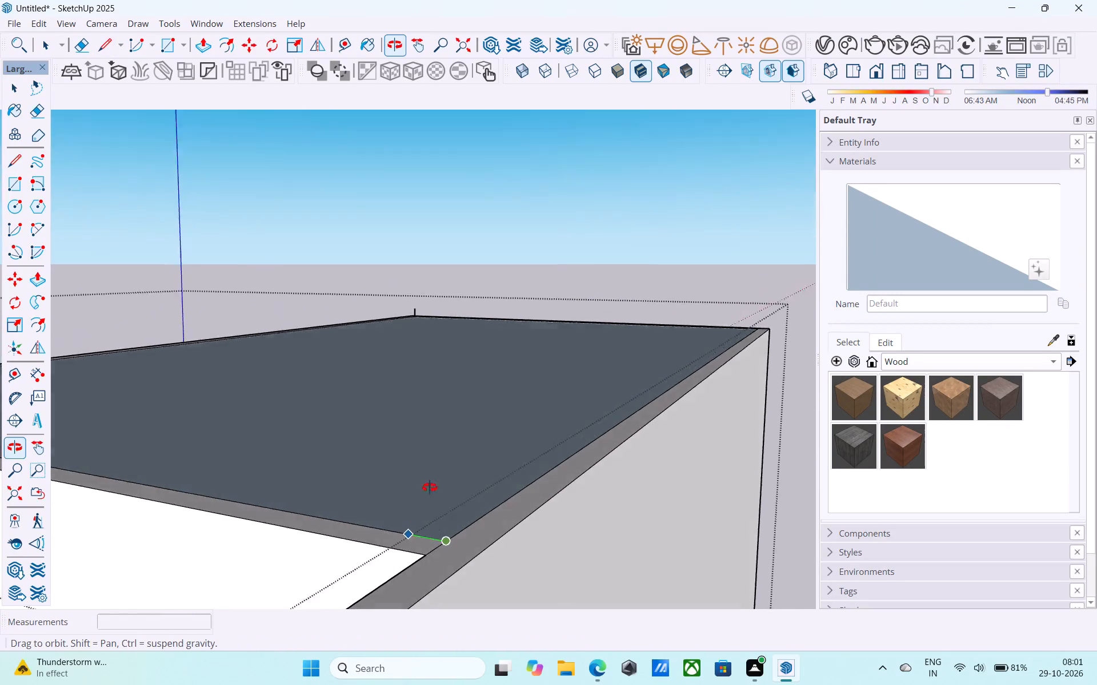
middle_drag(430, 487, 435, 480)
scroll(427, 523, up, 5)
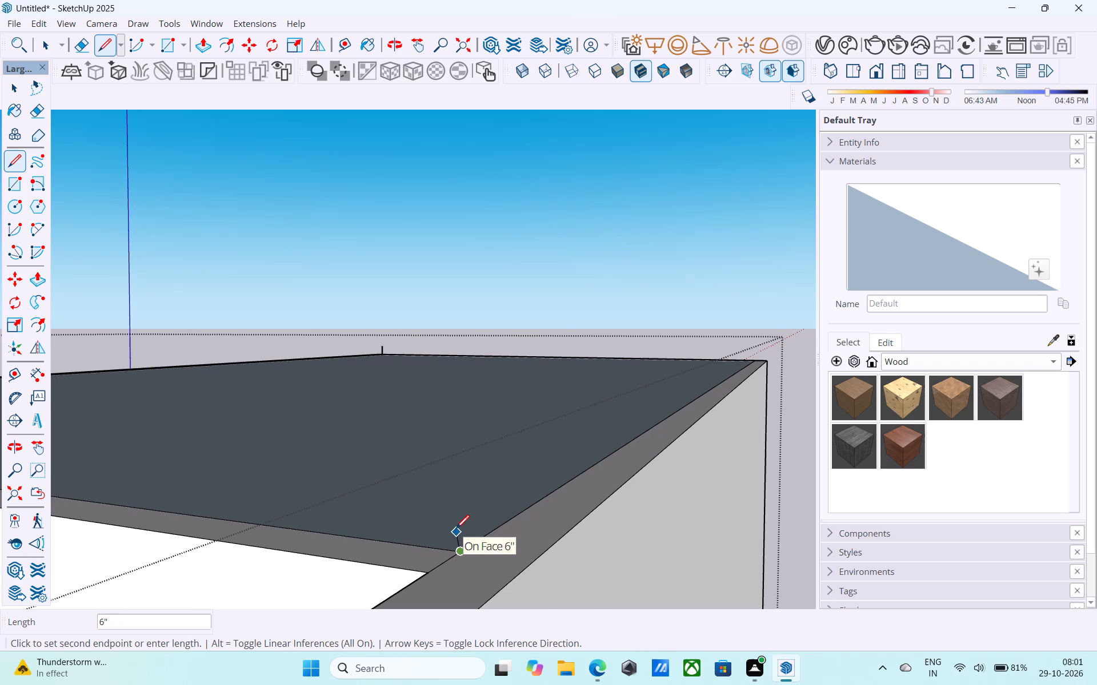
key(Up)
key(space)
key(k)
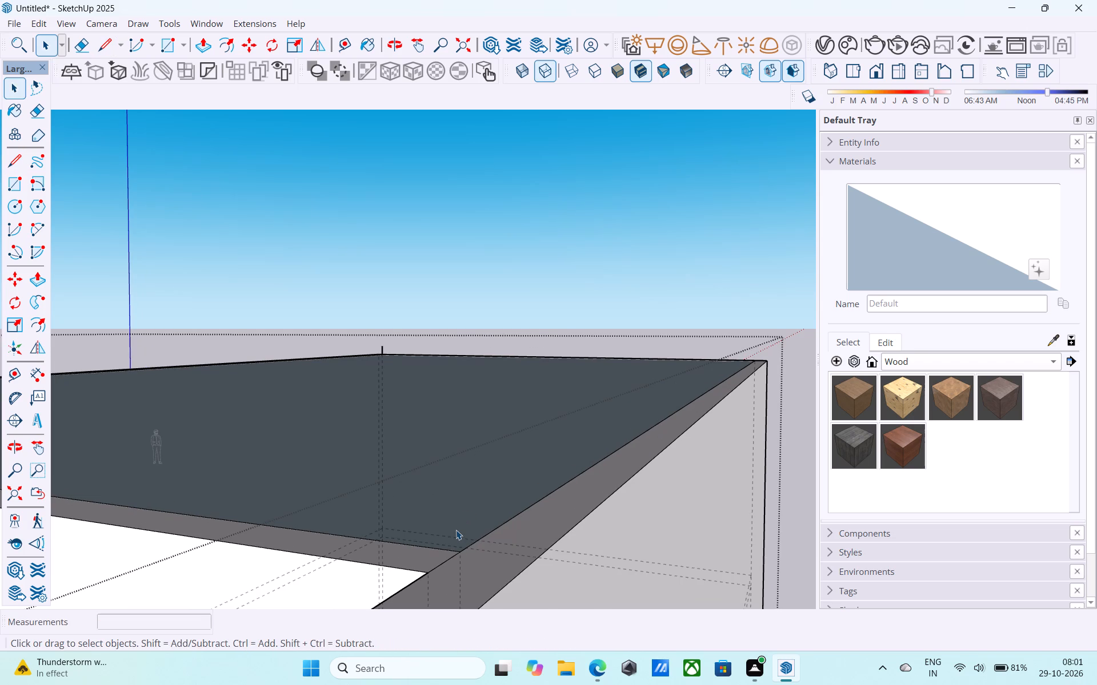
Draw a 6" vertical line upward from the top face's inner corner at the opposite end of the projecting wall.
key(l)
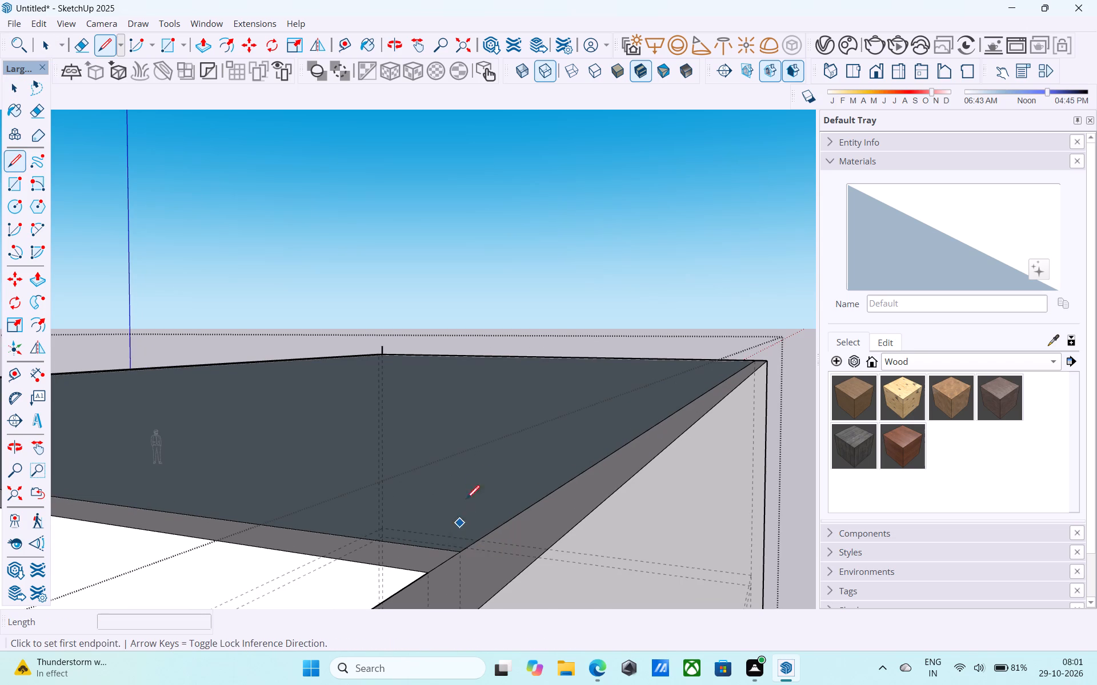
scroll(473, 482, down, 4)
scroll(465, 371, down, 2)
scroll(464, 374, up, 1)
scroll(464, 374, down, 3)
middle_drag(463, 375, 538, 450)
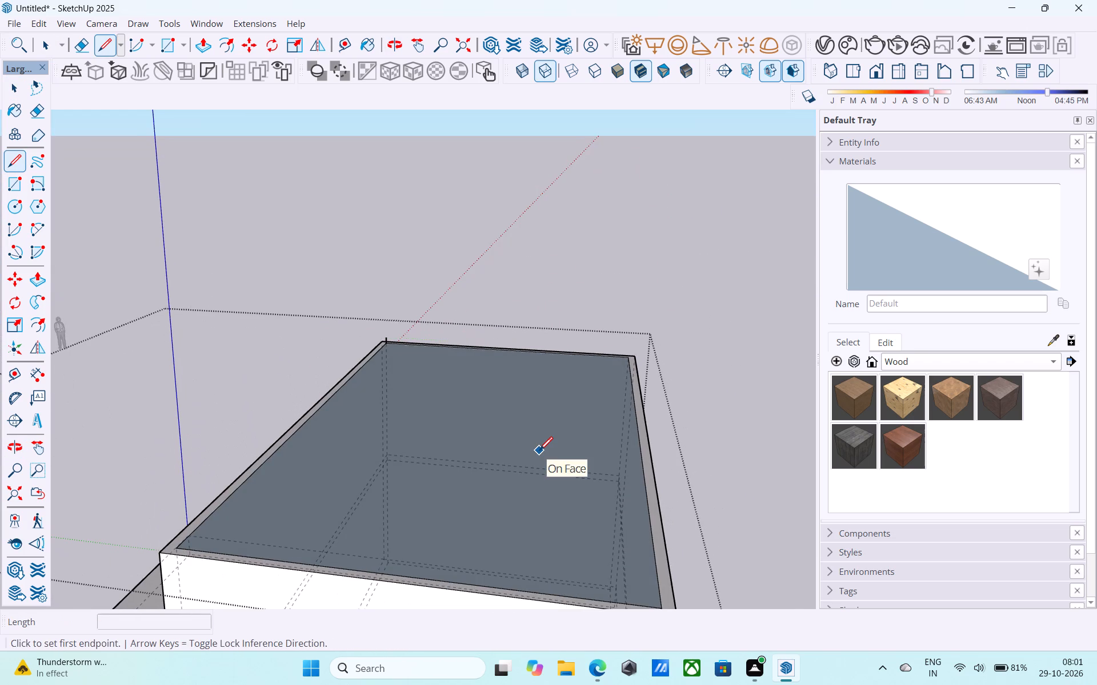
key(k)
scroll(572, 424, down, 5)
middle_drag(582, 429, 551, 655)
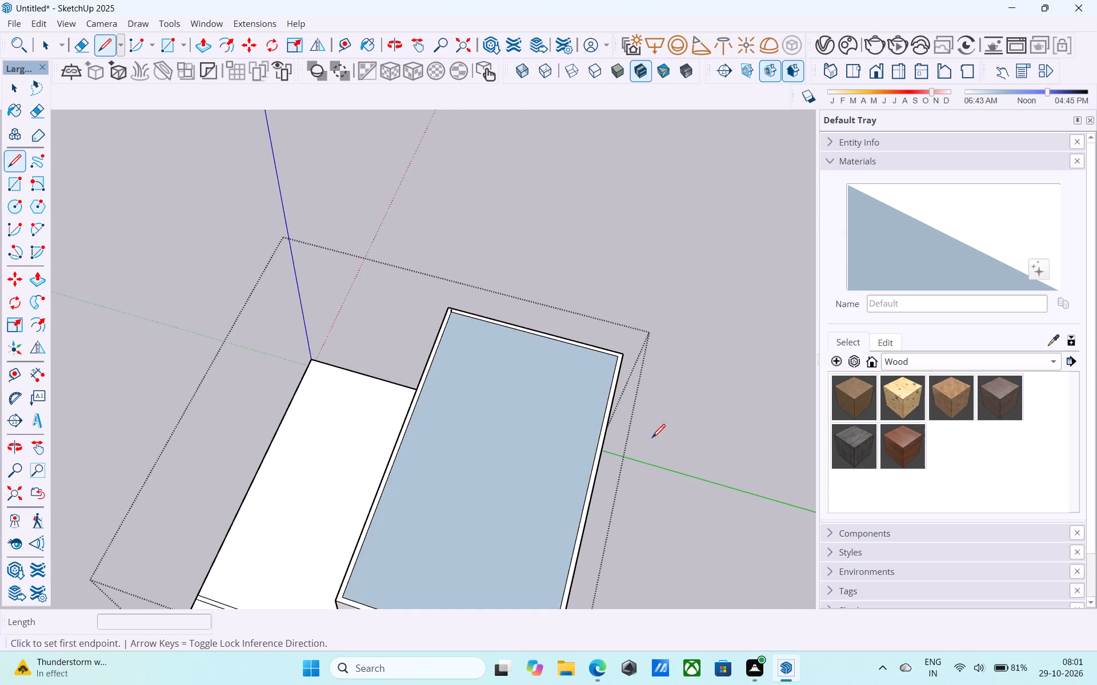
scroll(664, 424, up, 13)
middle_drag(615, 378, 650, 309)
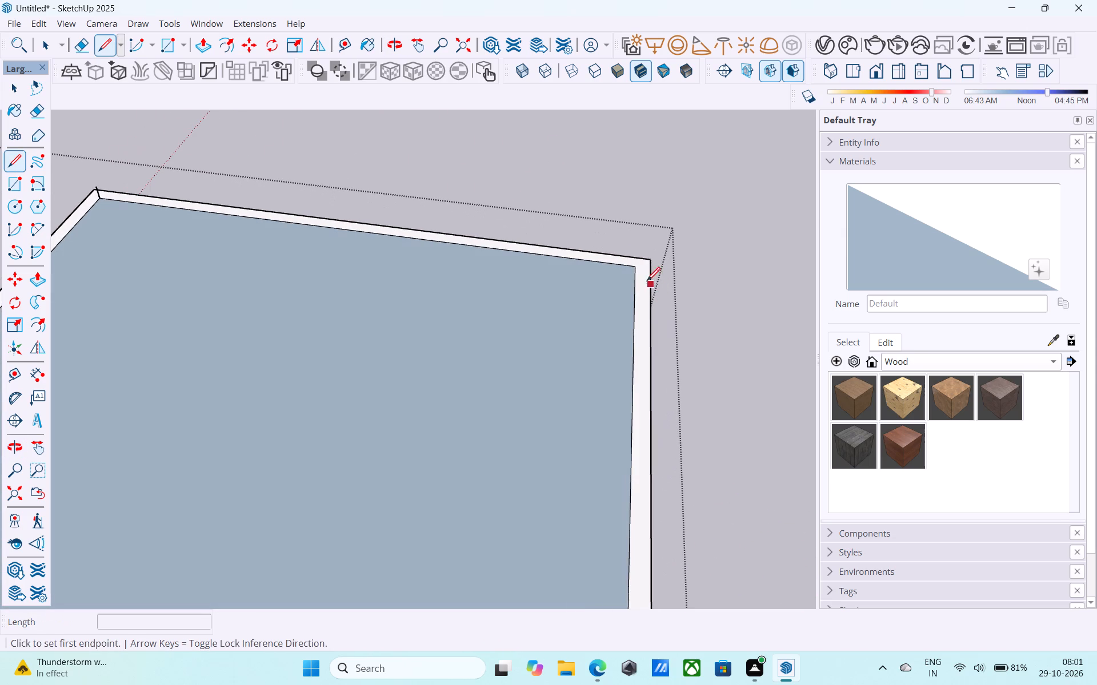
click(638, 269)
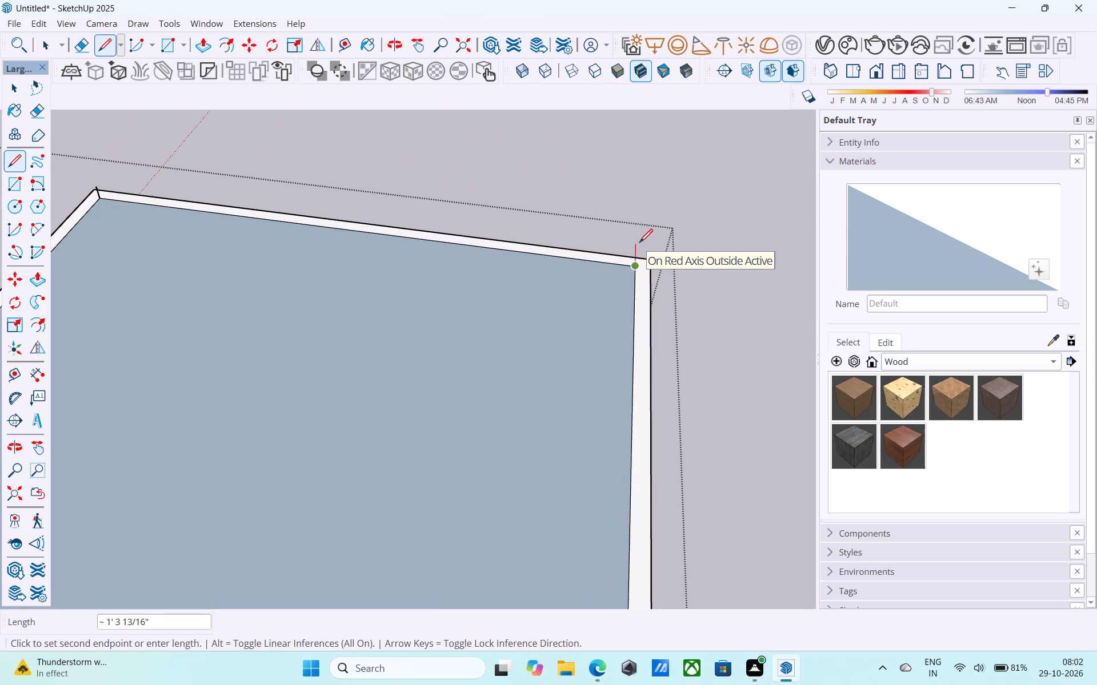
key(Up)
text(6")
key(Return)
key(space)
Draw a 6" high upright rectangle between the two 6" vertical lines along the top face's short edge.
text(r)
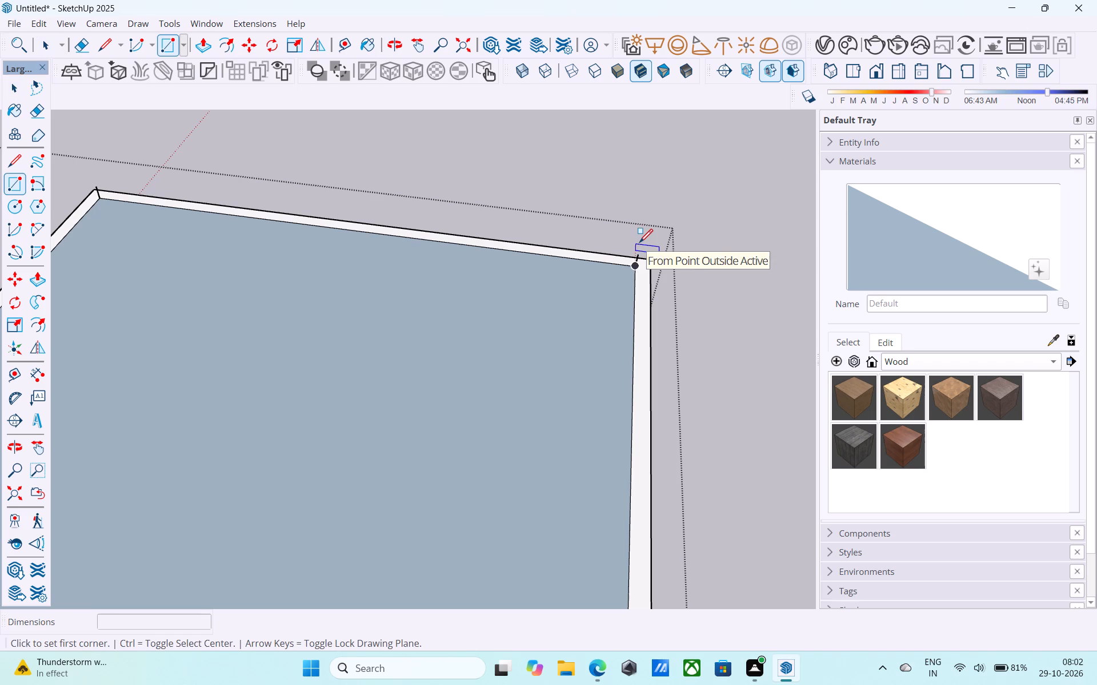
scroll(641, 242, down, 5)
scroll(245, 192, up, 8)
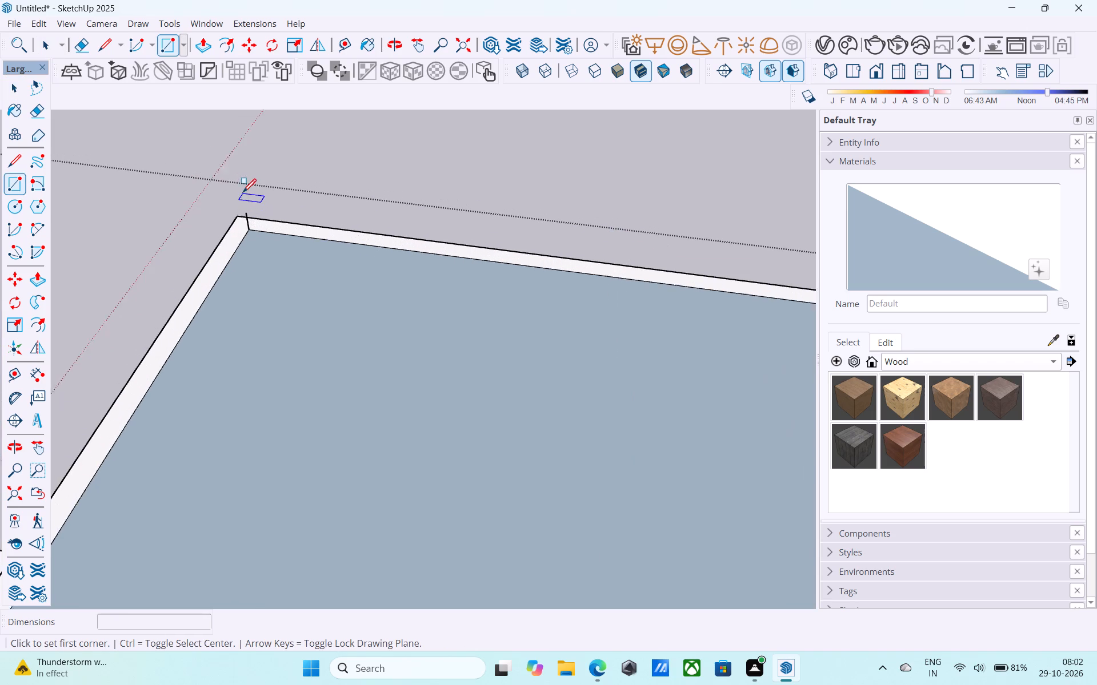
scroll(243, 194, up, 2)
middle_drag(243, 194, 232, 151)
scroll(232, 151, up, 1)
click(253, 251)
scroll(231, 244, down, 14)
scroll(634, 308, up, 13)
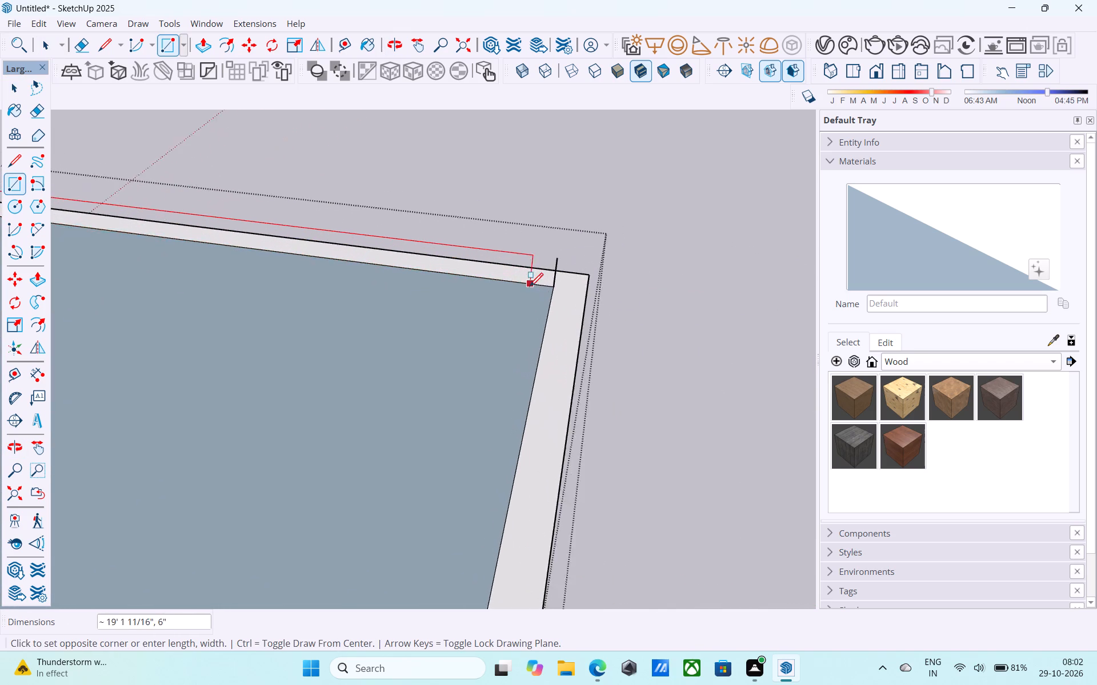
scroll(530, 288, up, 7)
click(577, 280)
Push/Pull the upright 6" face across the top face to the inner edge of the opposite short wall.
scroll(740, 287, down, 9)
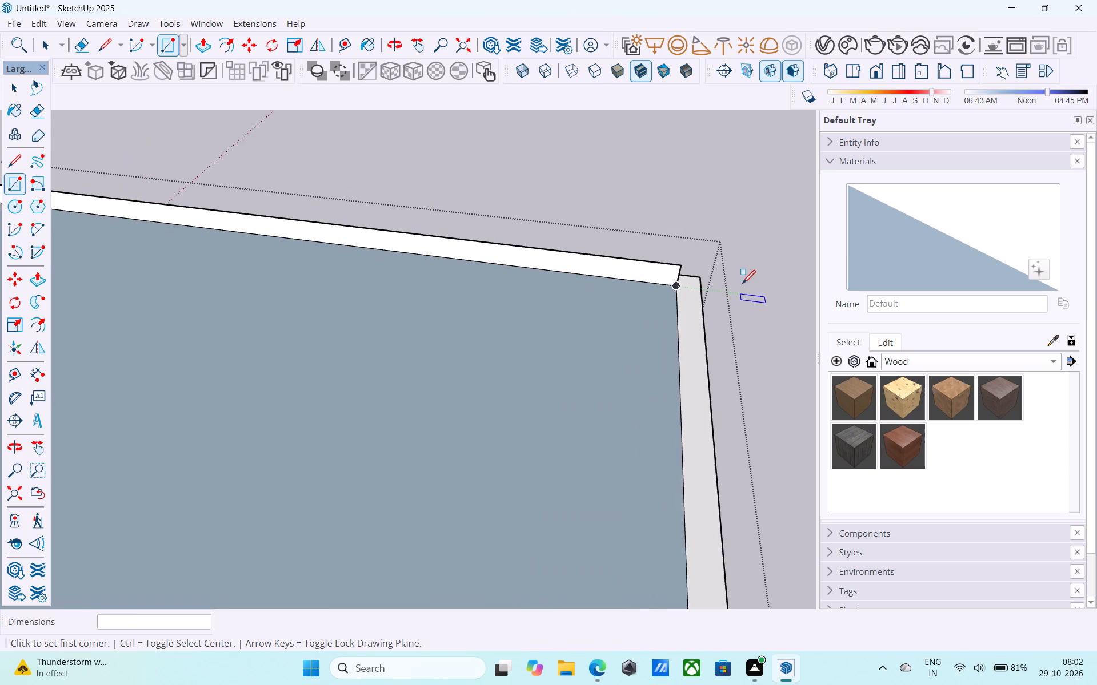
scroll(739, 285, down, 4)
scroll(607, 202, up, 1)
scroll(599, 198, down, 6)
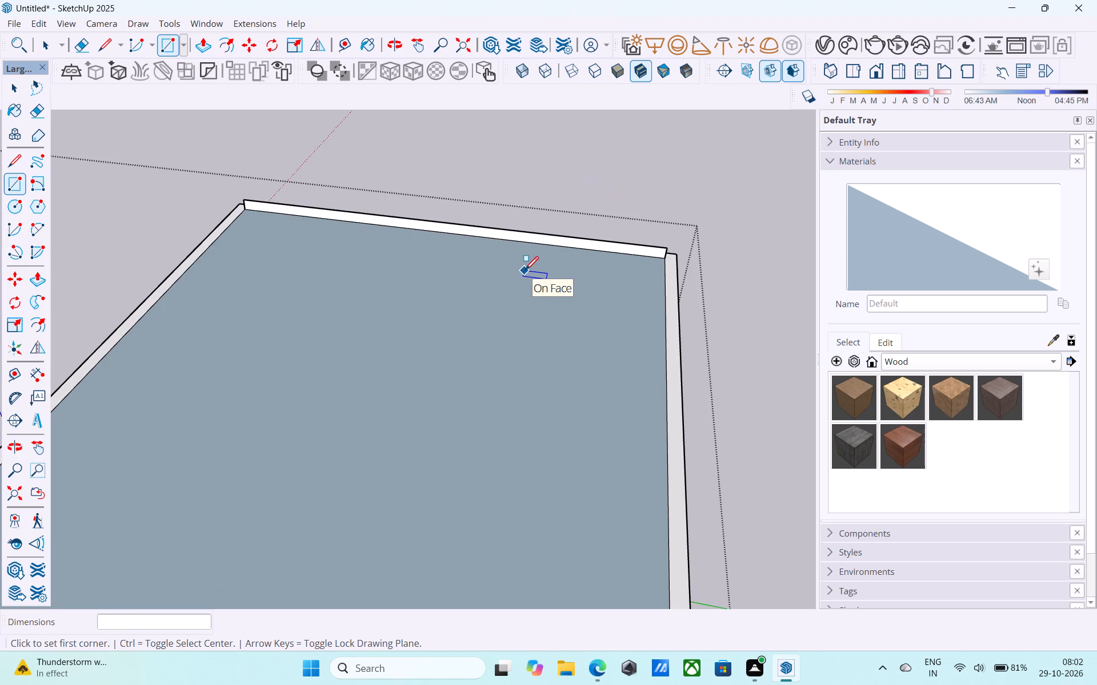
key(space)
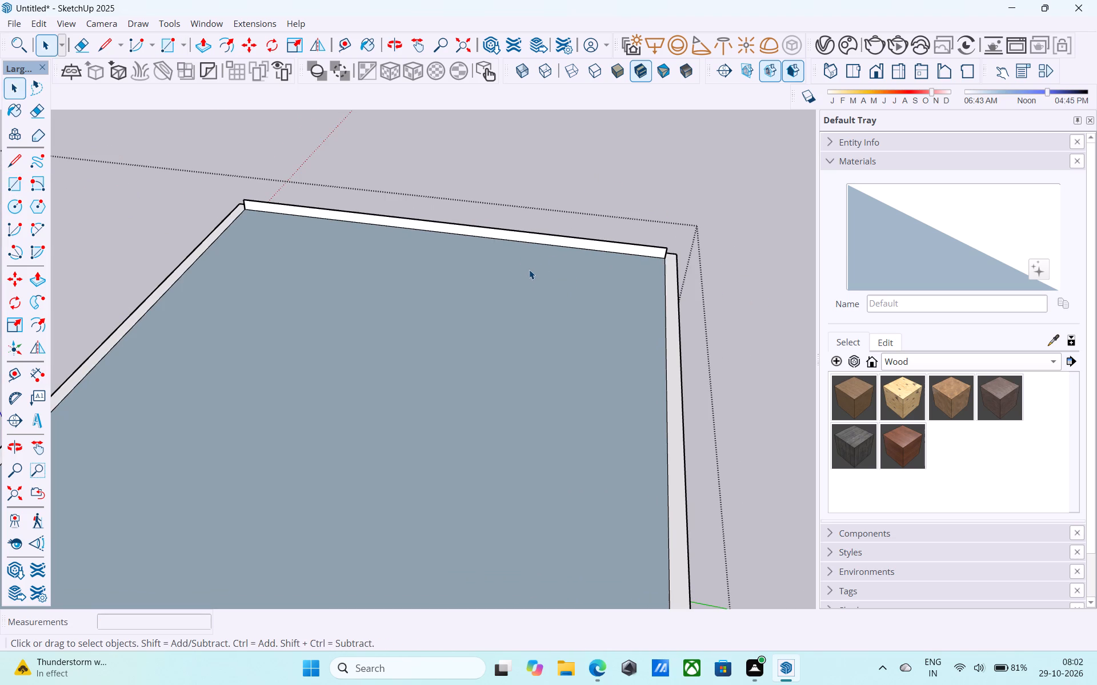
click(554, 240)
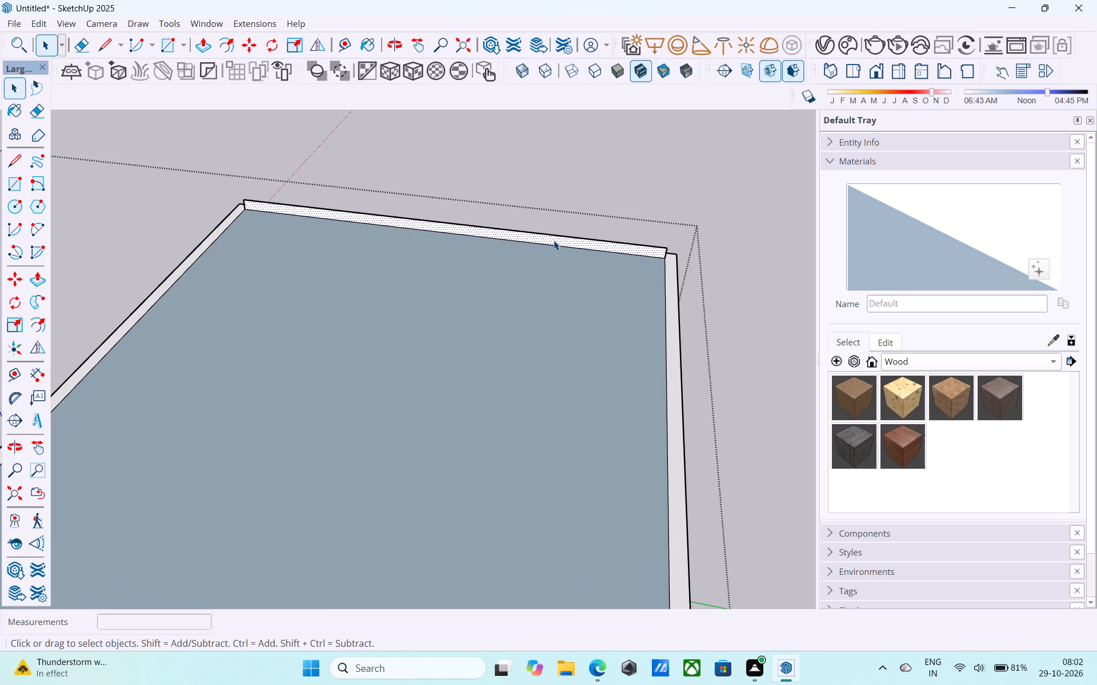
key(p)
click(552, 241)
scroll(538, 276, down, 7)
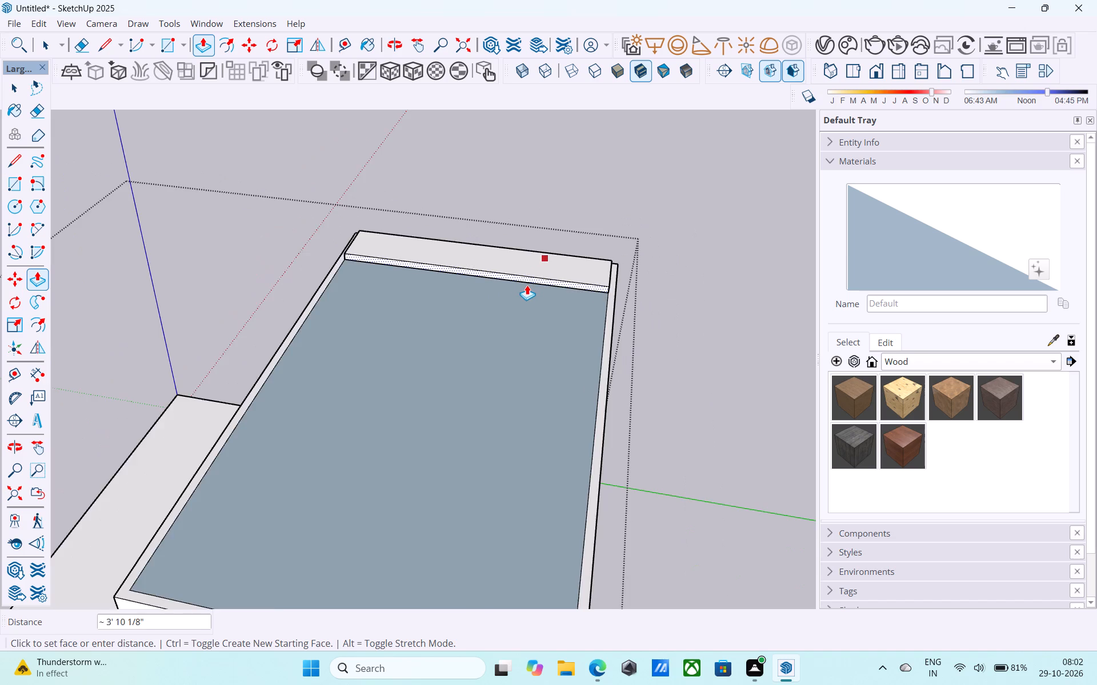
scroll(527, 285, down, 8)
middle_drag(524, 307, 485, 300)
scroll(458, 358, up, 6)
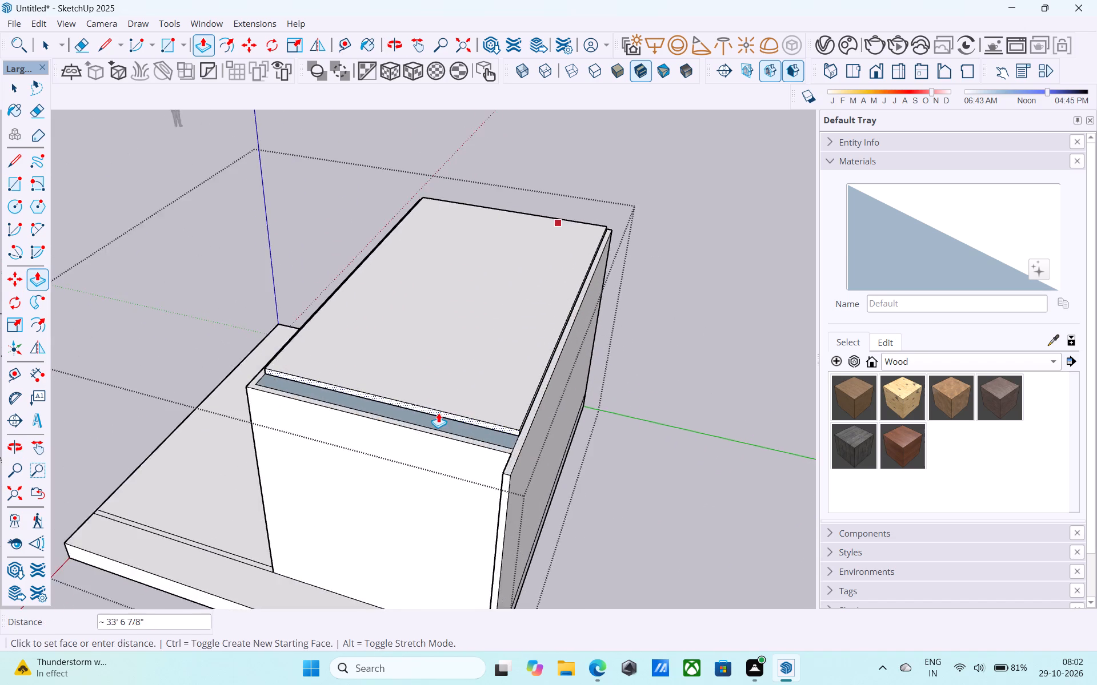
scroll(438, 413, up, 7)
click(437, 438)
Extend the top slab's end face a further 6" so it is flush with the short wall's outer face.
click(446, 433)
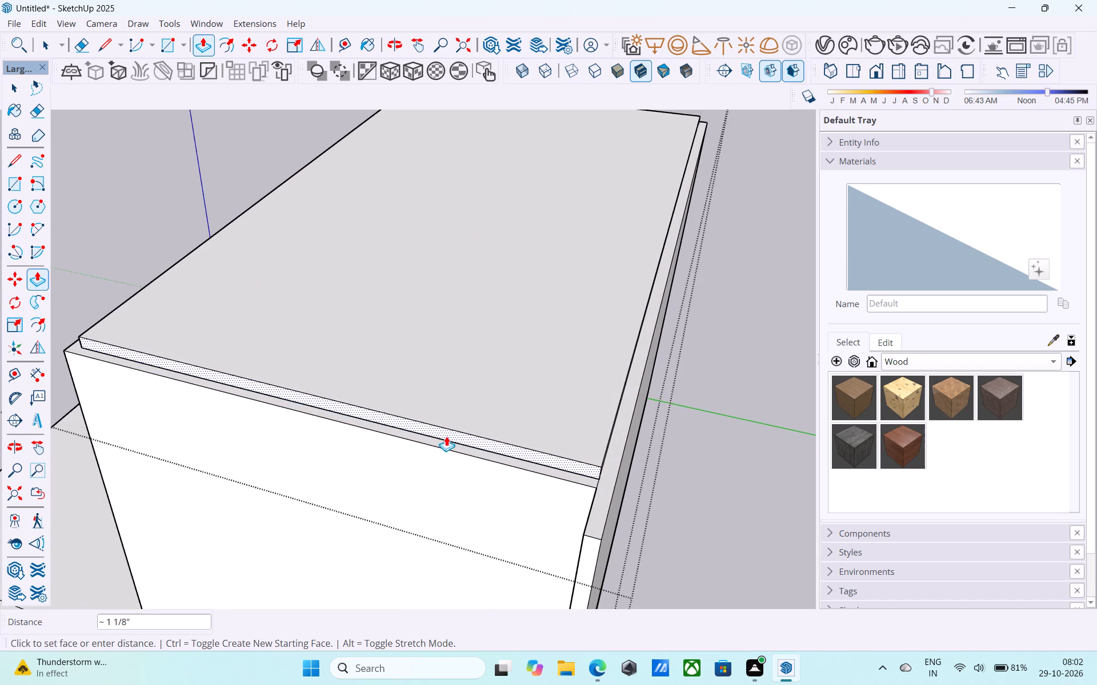
middle_drag(438, 451, 678, 219)
scroll(679, 195, down, 7)
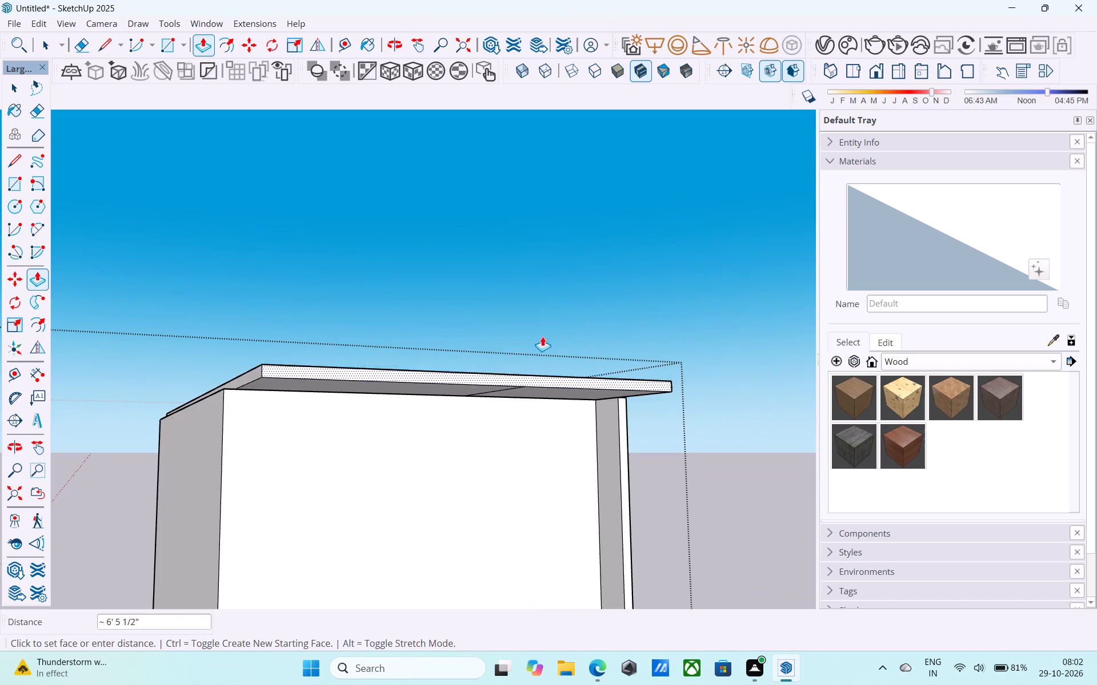
click(298, 439)
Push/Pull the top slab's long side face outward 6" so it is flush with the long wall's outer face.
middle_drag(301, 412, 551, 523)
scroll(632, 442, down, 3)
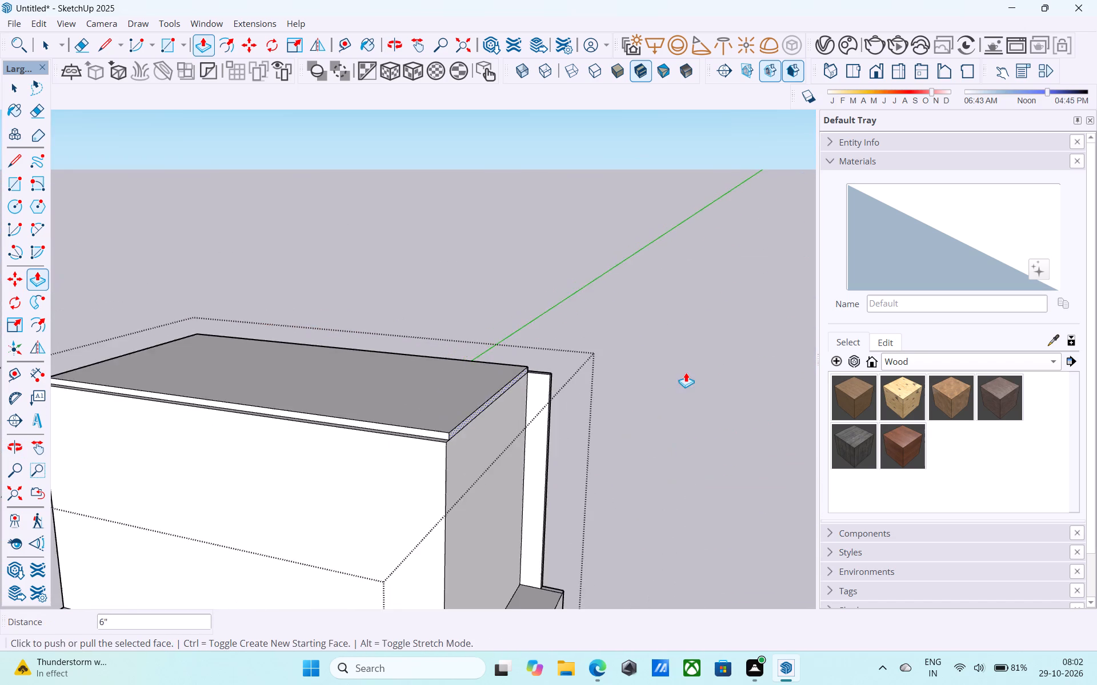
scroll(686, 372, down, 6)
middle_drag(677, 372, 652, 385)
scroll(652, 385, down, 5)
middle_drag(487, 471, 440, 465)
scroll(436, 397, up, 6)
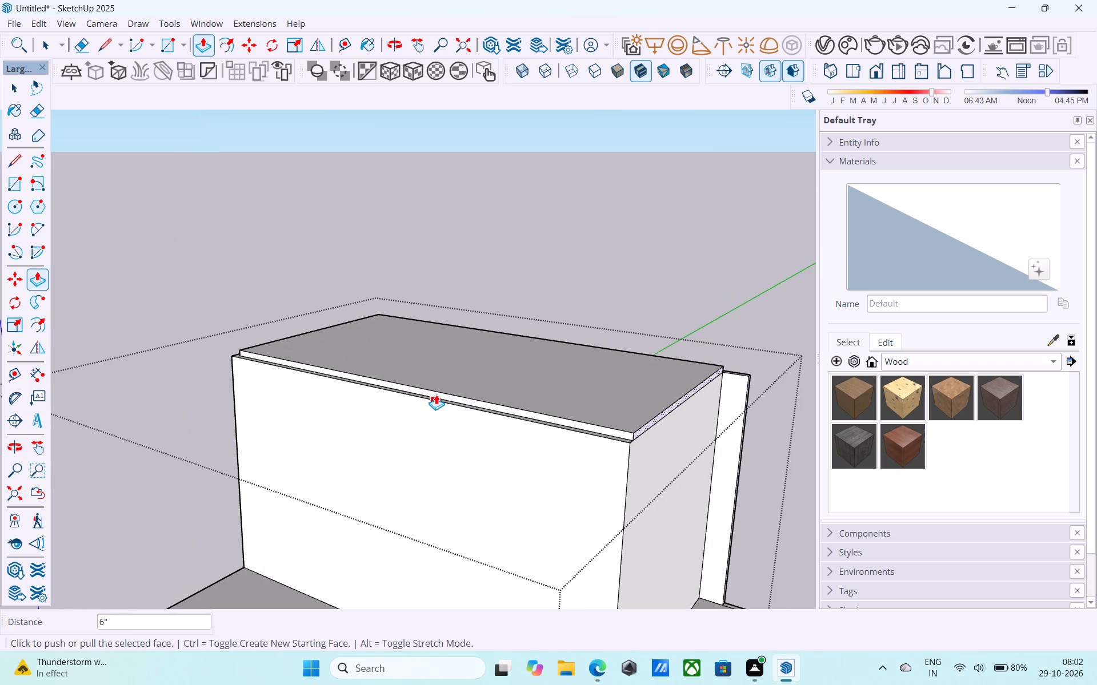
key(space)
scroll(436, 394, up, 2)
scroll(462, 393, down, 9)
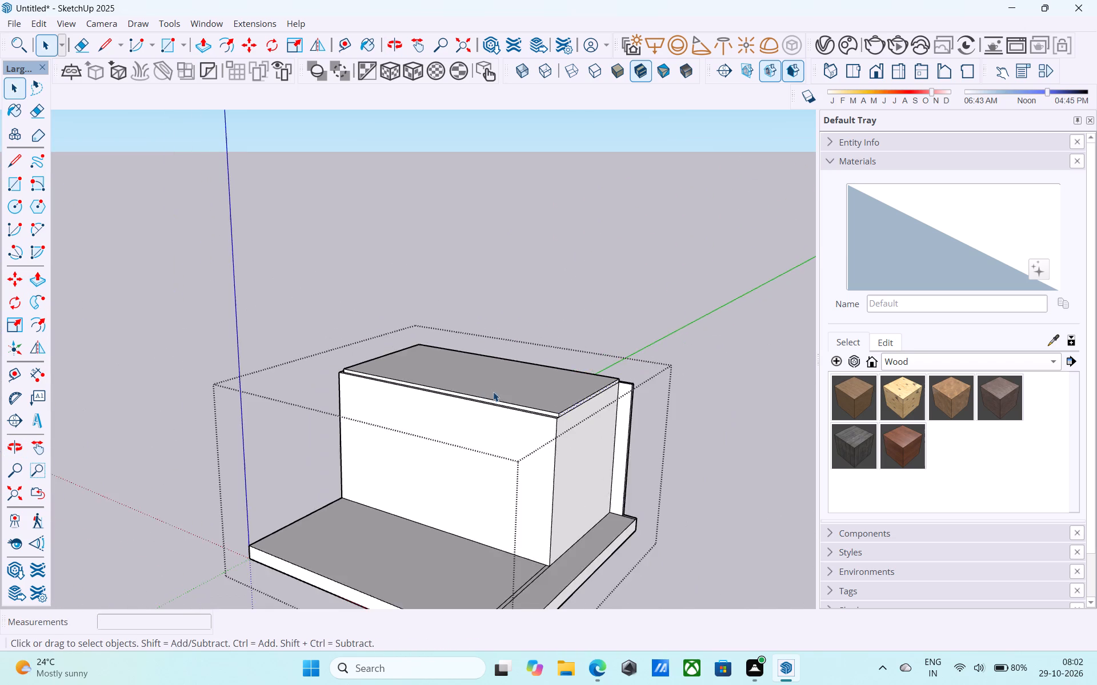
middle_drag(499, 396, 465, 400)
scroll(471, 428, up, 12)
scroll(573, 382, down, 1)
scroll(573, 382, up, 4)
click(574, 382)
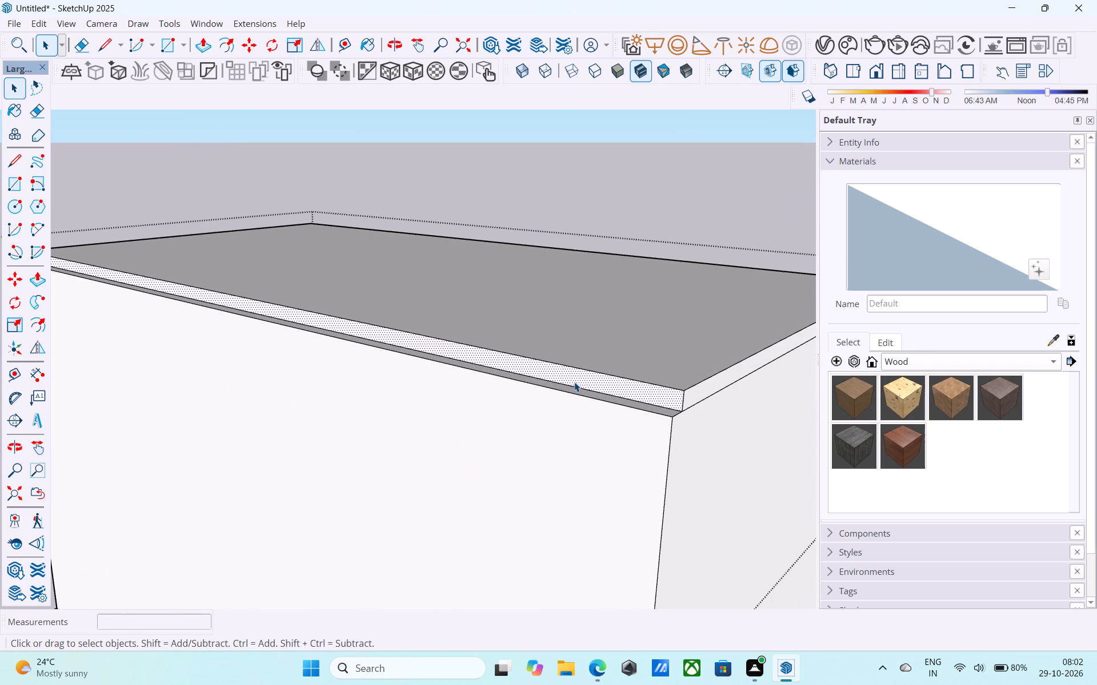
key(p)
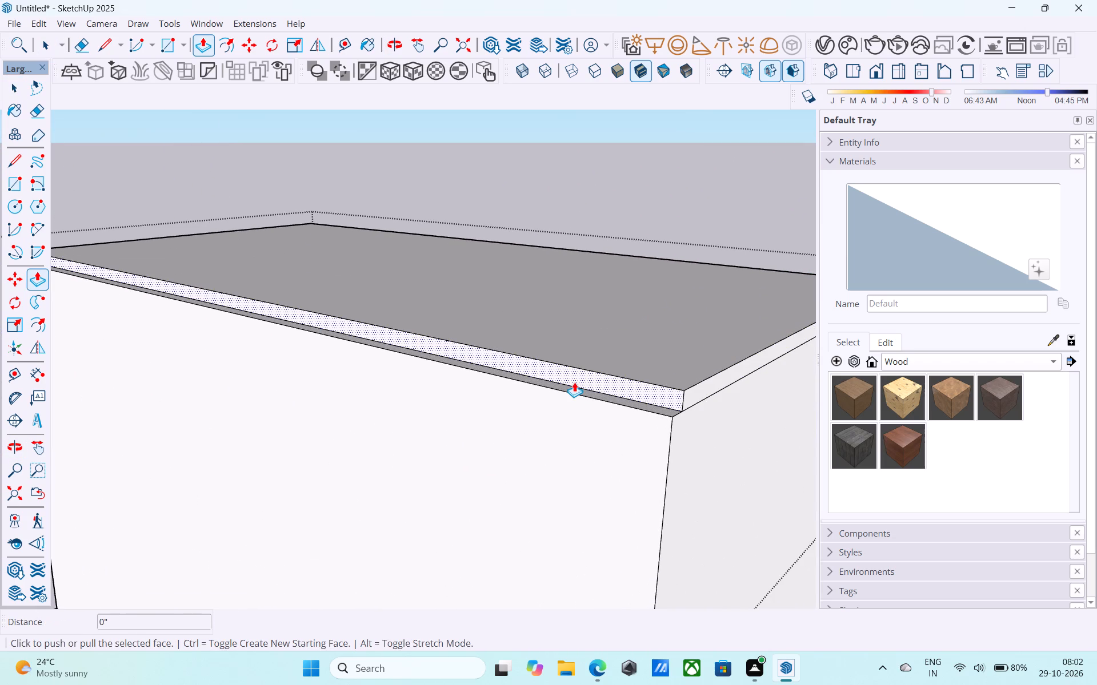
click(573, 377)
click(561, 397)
Examine the top slab's edges around the structure for sides still set back from the outer walls.
scroll(560, 398, down, 5)
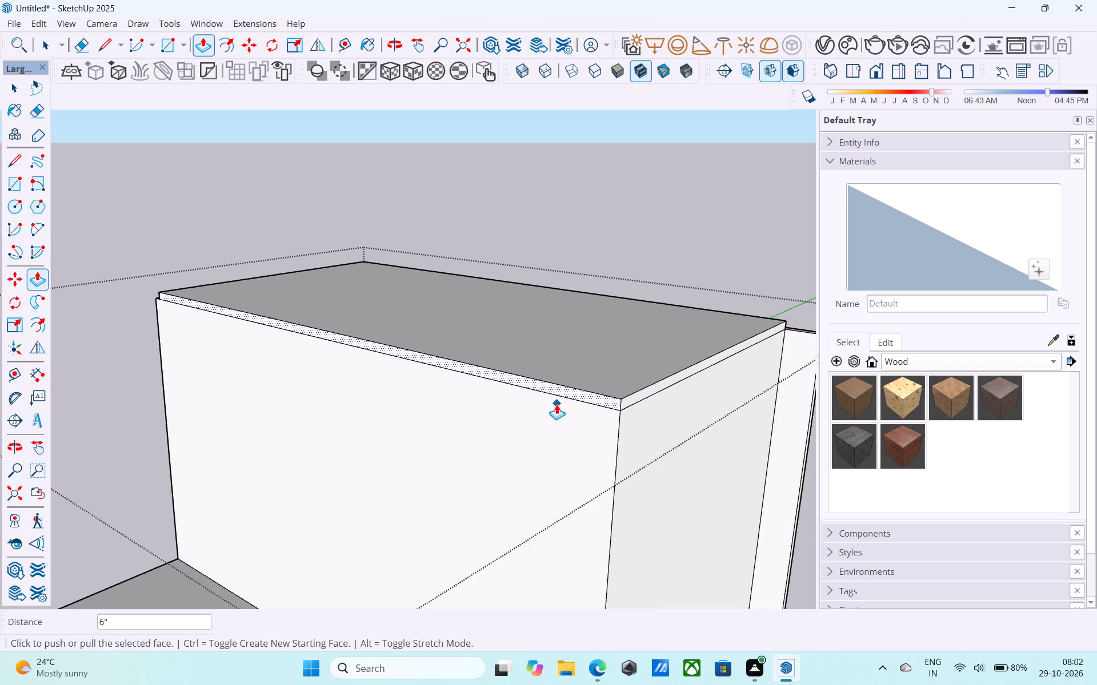
scroll(556, 404, down, 5)
middle_drag(550, 407, 189, 421)
middle_drag(702, 380, 414, 392)
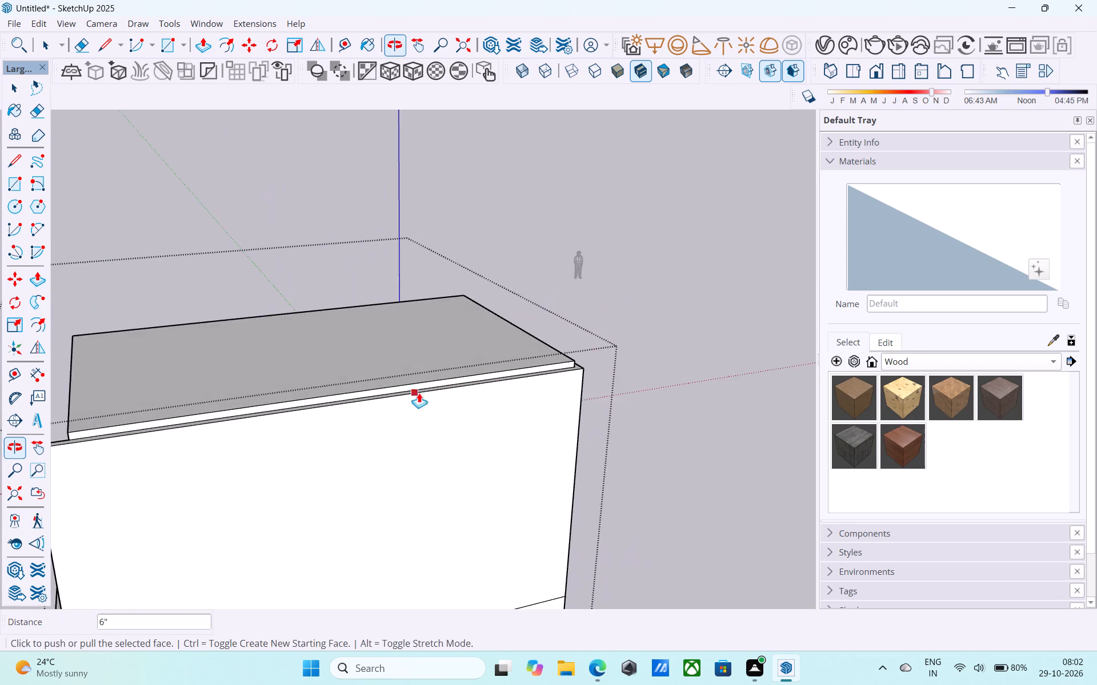
scroll(669, 372, down, 3)
middle_drag(510, 410, 243, 474)
scroll(530, 414, down, 3)
scroll(361, 448, up, 5)
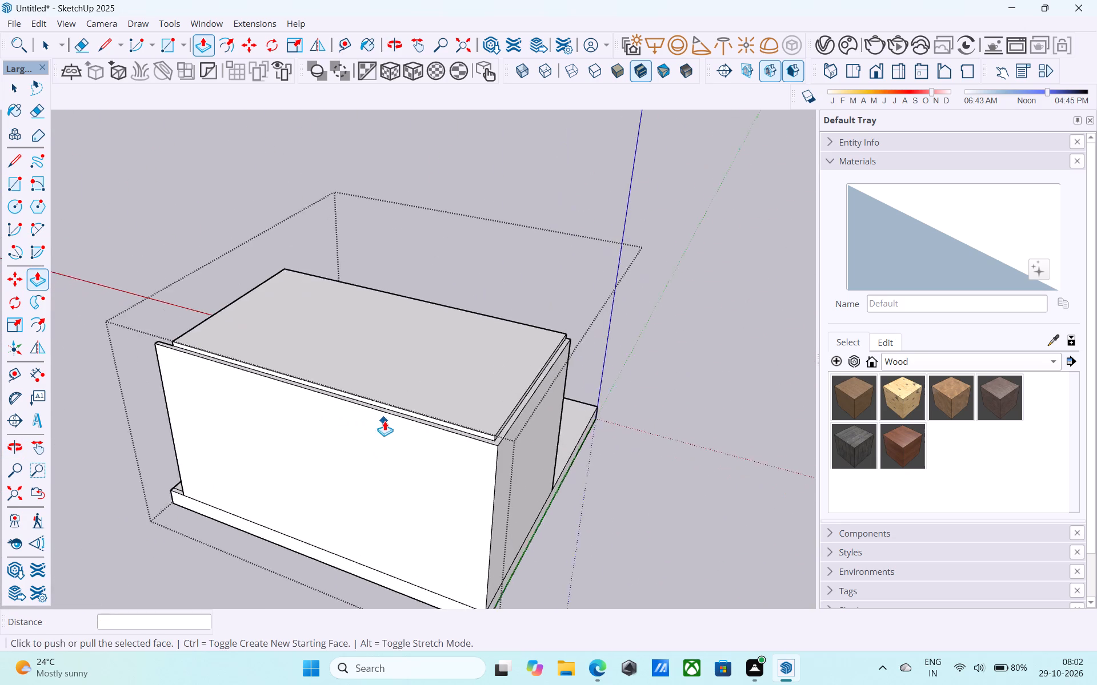
scroll(385, 421, up, 5)
key(space)
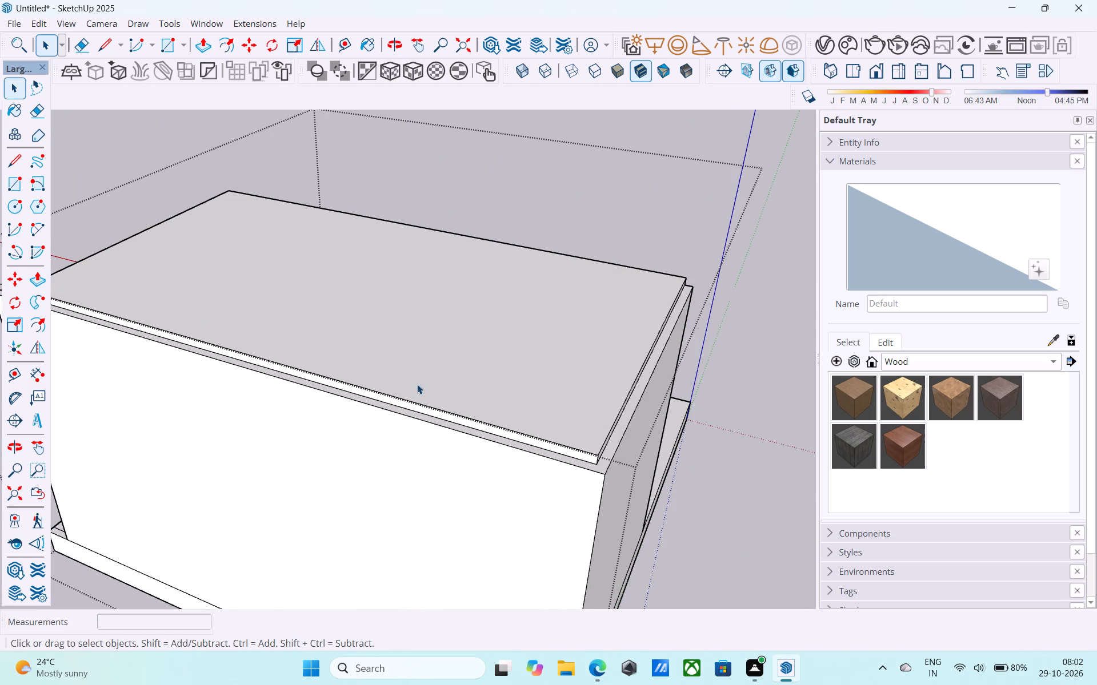
scroll(579, 369, down, 5)
middle_drag(587, 369, 571, 296)
scroll(570, 311, up, 8)
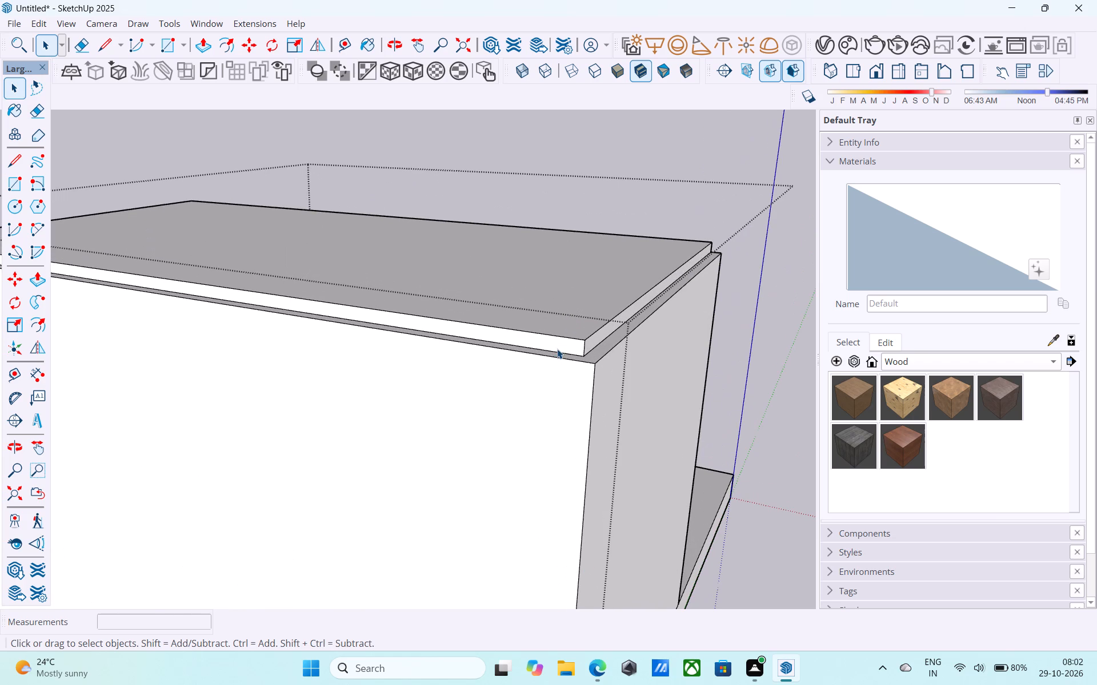
scroll(562, 344, down, 12)
middle_drag(418, 383, 851, 385)
middle_drag(523, 397, 768, 366)
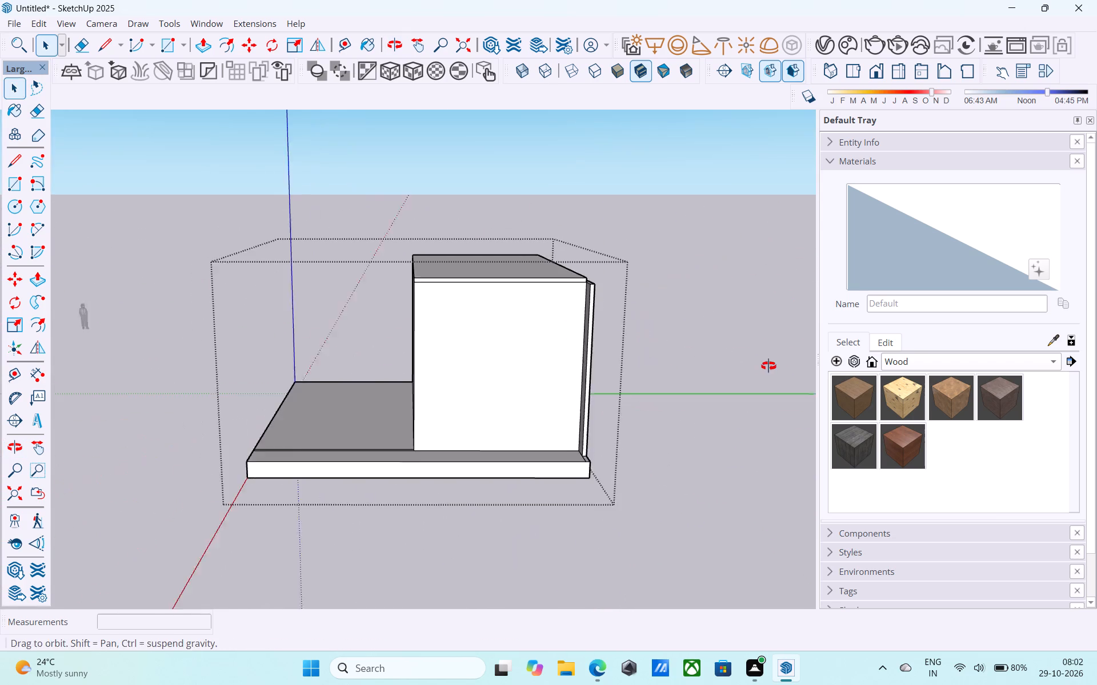
middle_drag(768, 366, 781, 364)
middle_drag(628, 313, 732, 360)
scroll(598, 449, up, 3)
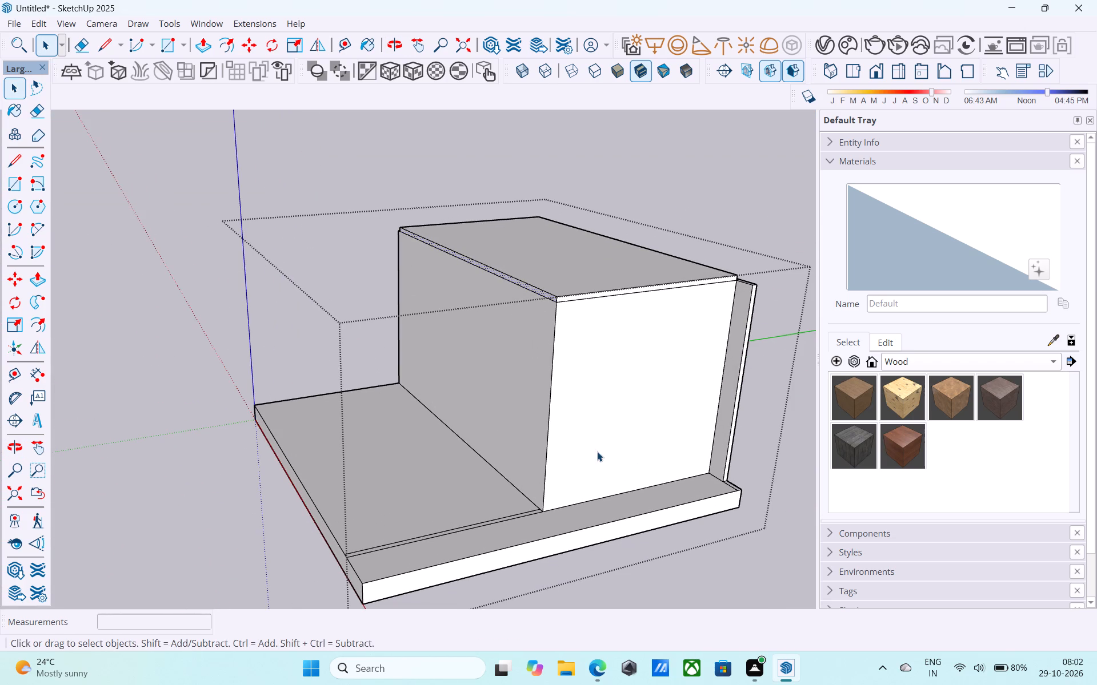
scroll(598, 452, up, 1)
scroll(610, 452, down, 5)
middle_click(610, 452)
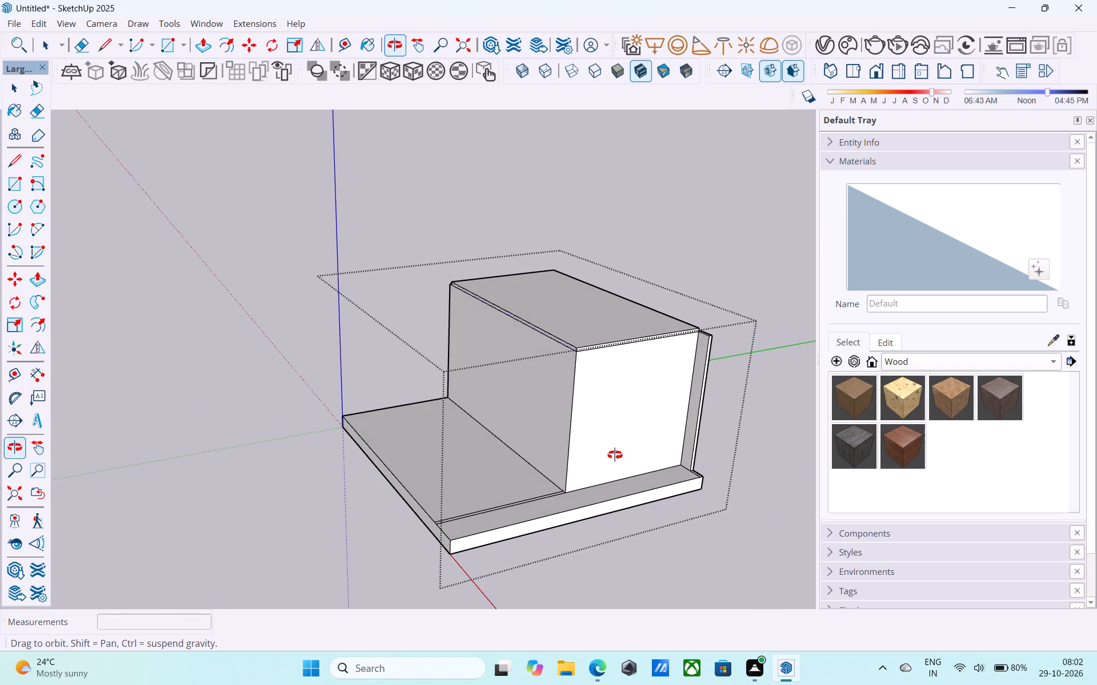
Push/Pull the top slab's upper face down to the wall tops, removing the slab's thickness.
scroll(609, 450, up, 4)
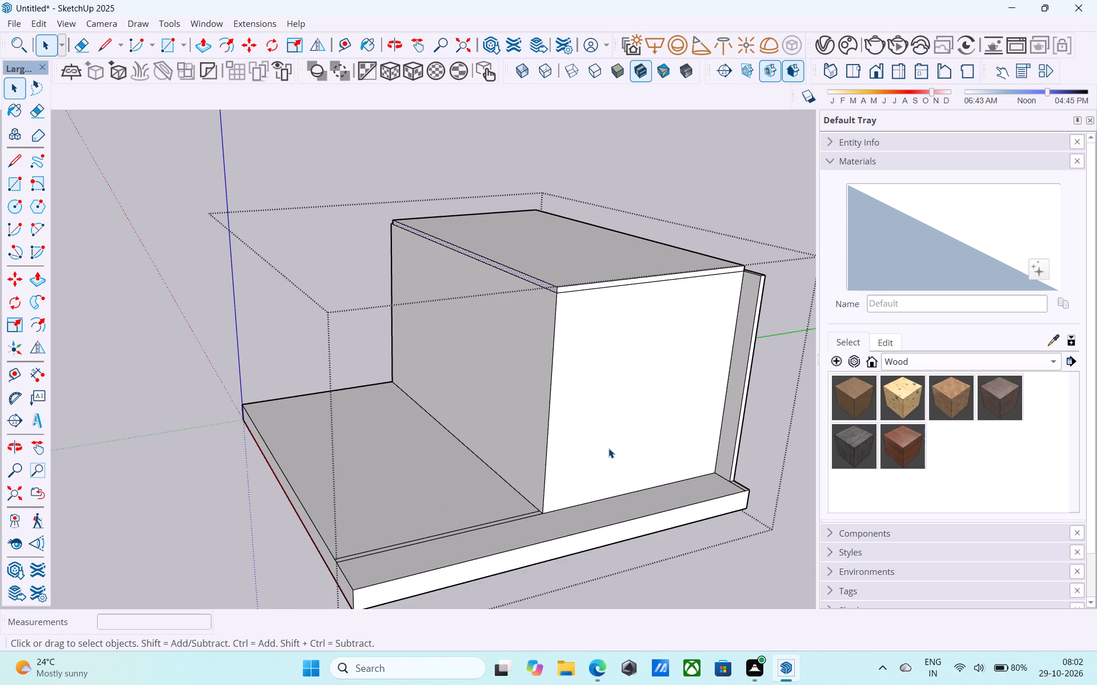
scroll(608, 448, down, 4)
middle_drag(608, 448, 589, 520)
scroll(634, 350, up, 5)
click(607, 345)
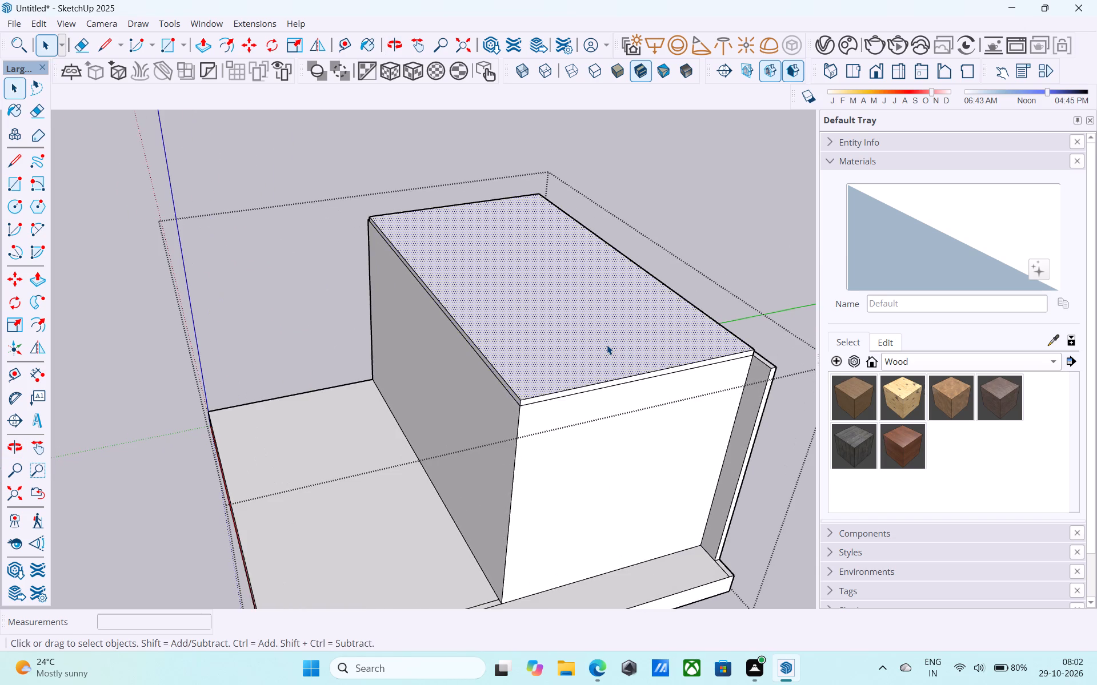
scroll(607, 345, up, 3)
key(p)
click(607, 345)
click(606, 369)
key(space)
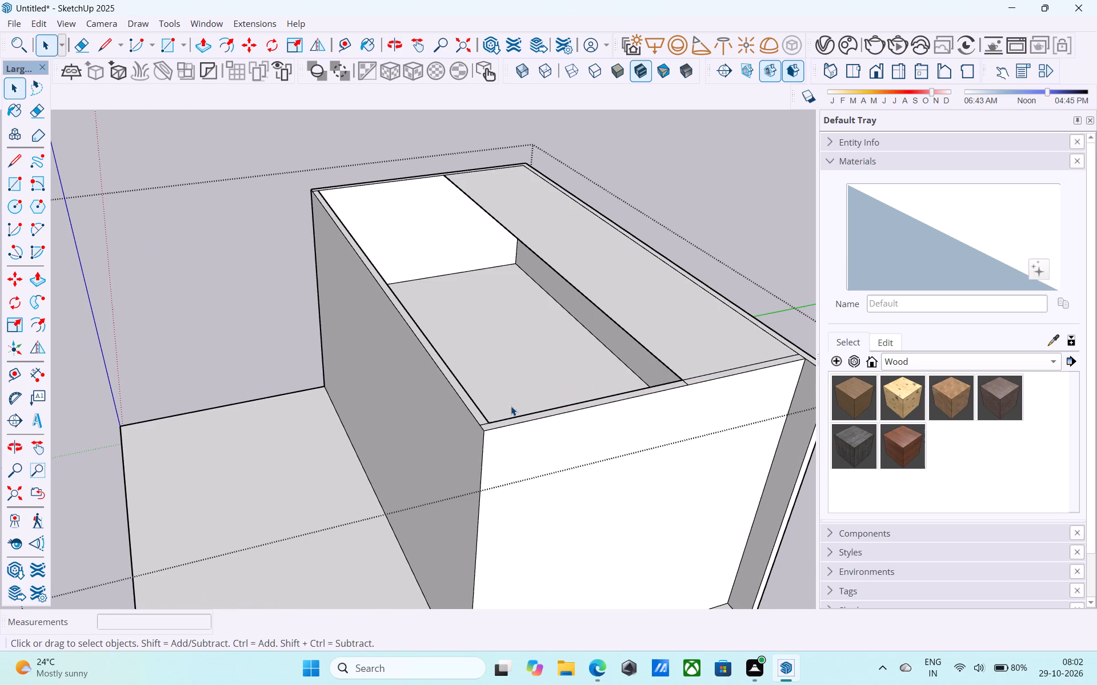
Erase the leftover edge across the wall rim at the corner between the long and short walls.
key(e)
scroll(484, 421, up, 6)
drag(481, 424, 481, 429)
key(space)
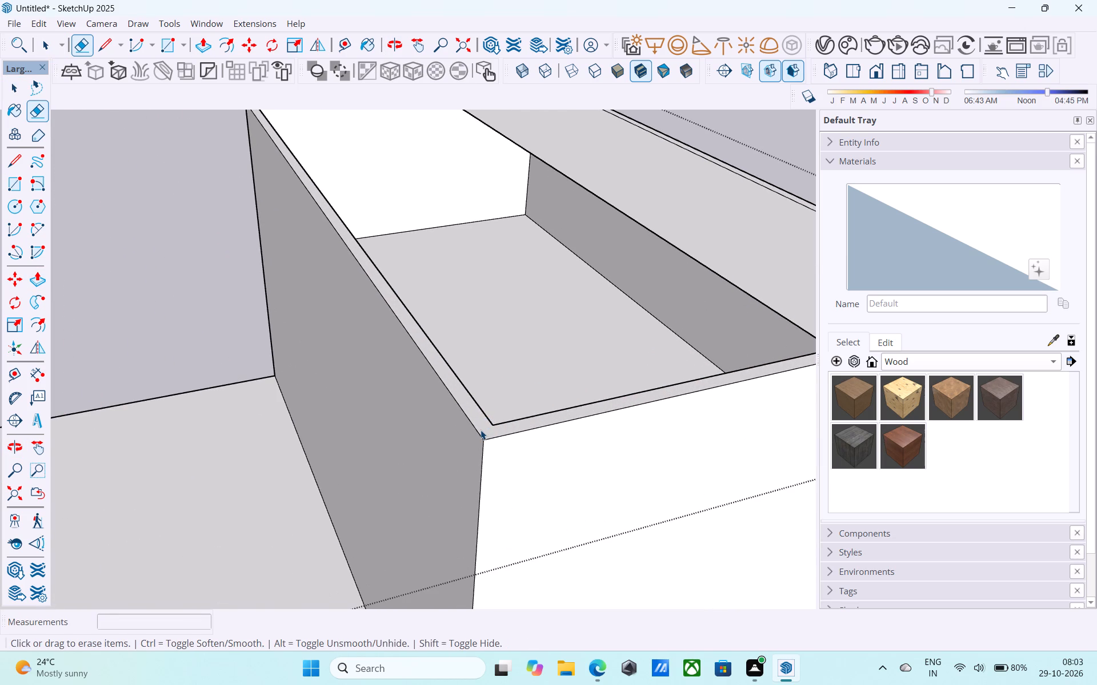
click(481, 430)
scroll(481, 430, down, 9)
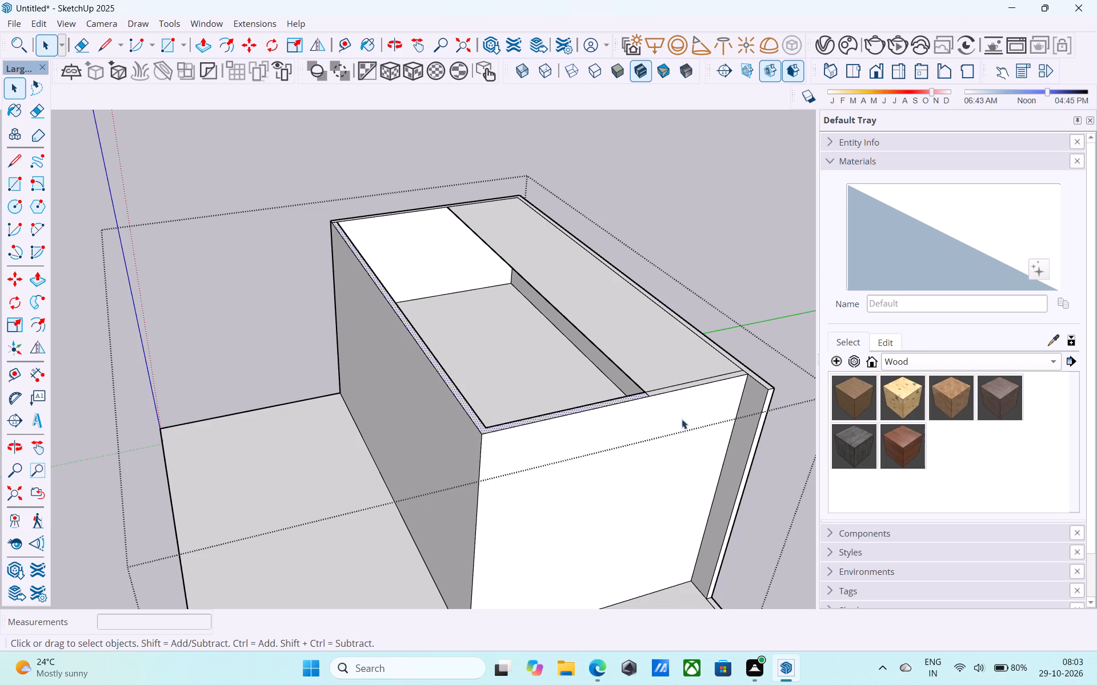
Erase the remaining cross edges on the short wall's top, at the middle division and the other corner.
middle_drag(755, 411, 463, 499)
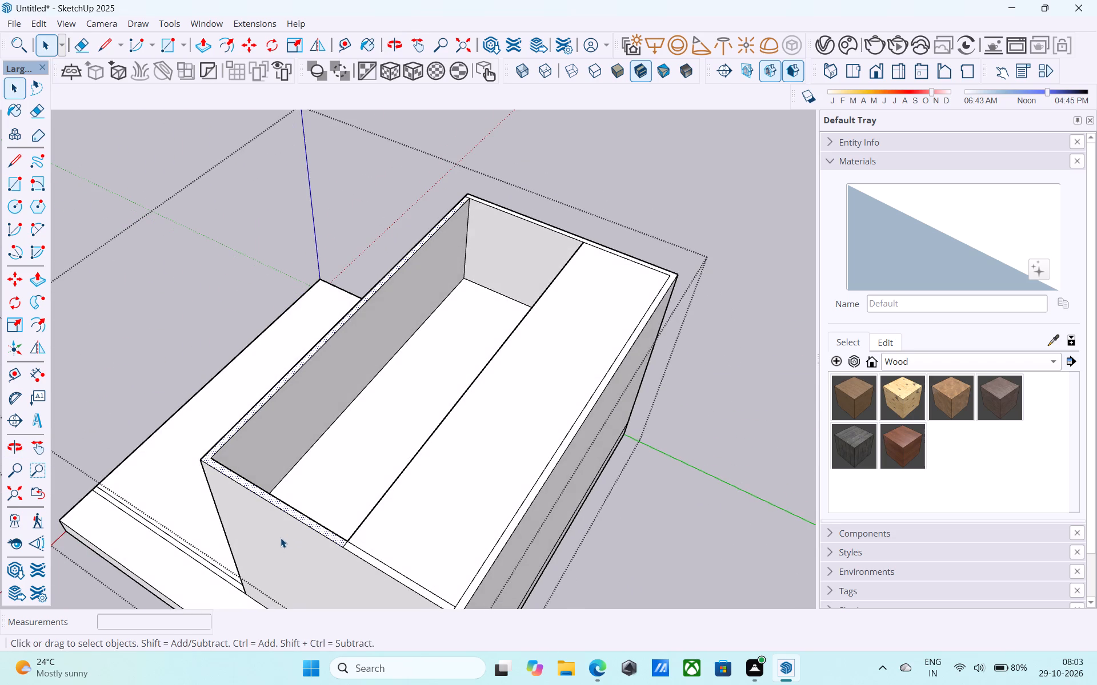
key(e)
scroll(319, 558, up, 10)
click(356, 535)
drag(355, 534, 354, 534)
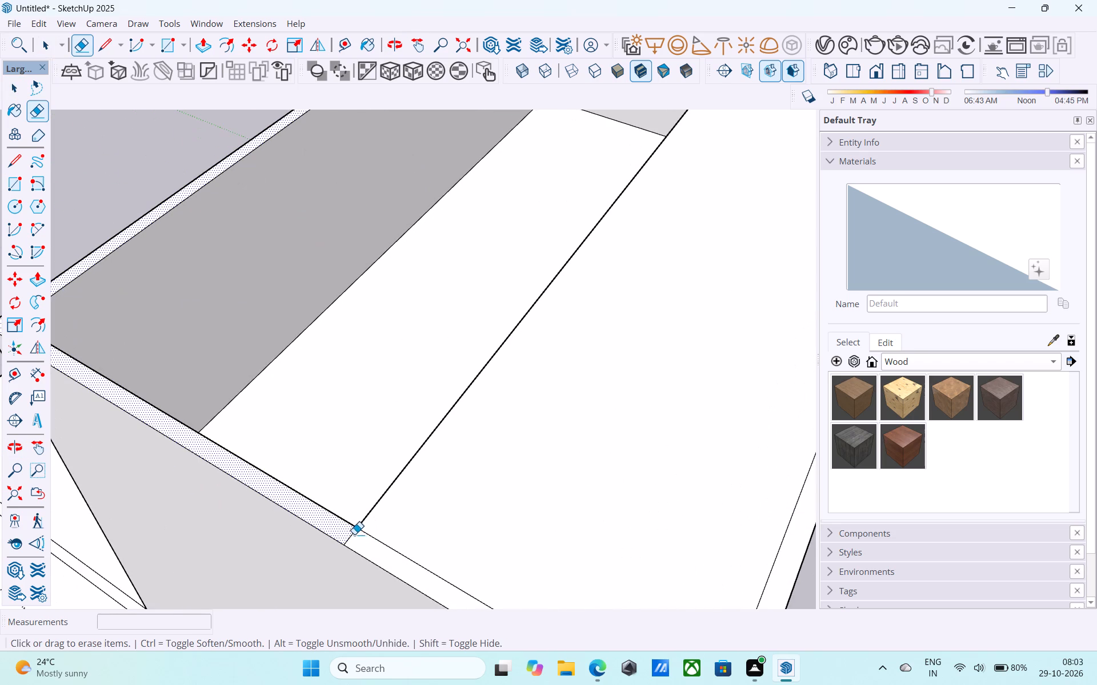
drag(354, 534, 349, 534)
drag(342, 533, 354, 539)
scroll(349, 539, down, 15)
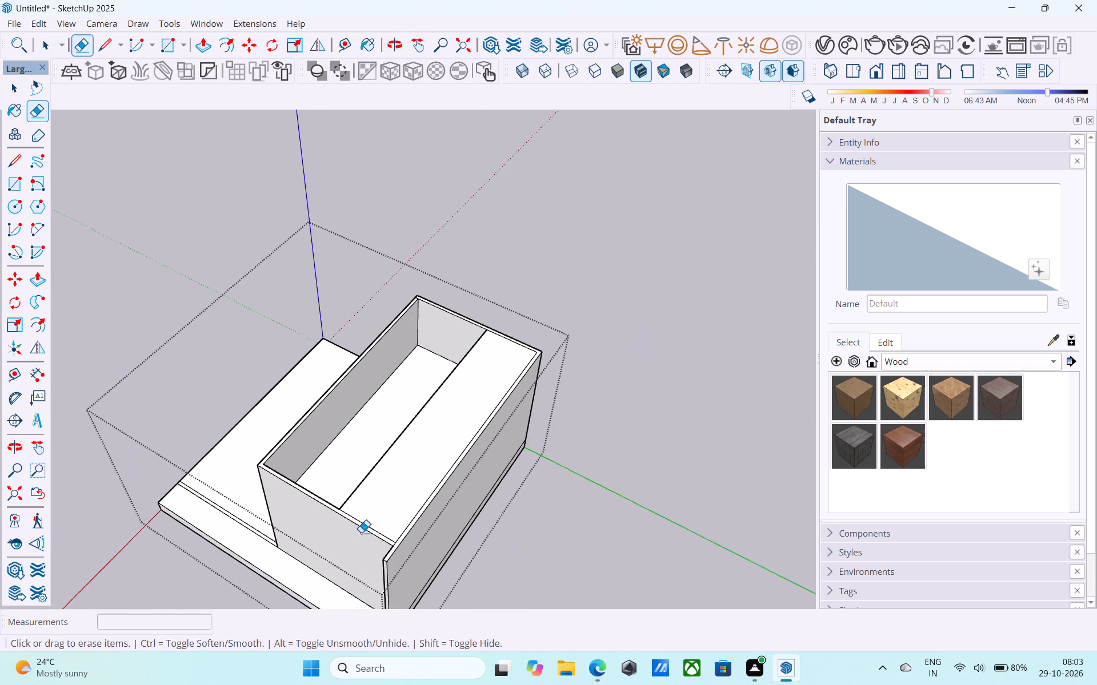
middle_click(366, 542)
scroll(370, 543, up, 16)
drag(417, 542, 421, 547)
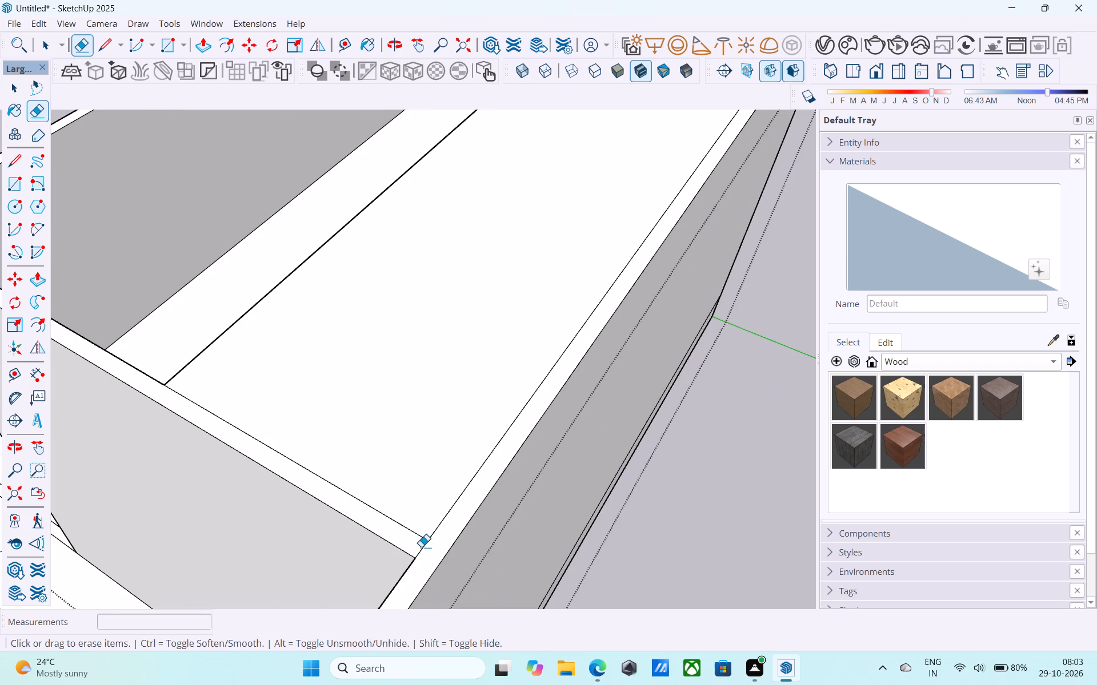
drag(421, 547, 424, 549)
scroll(427, 534, down, 14)
middle_drag(449, 485, 413, 581)
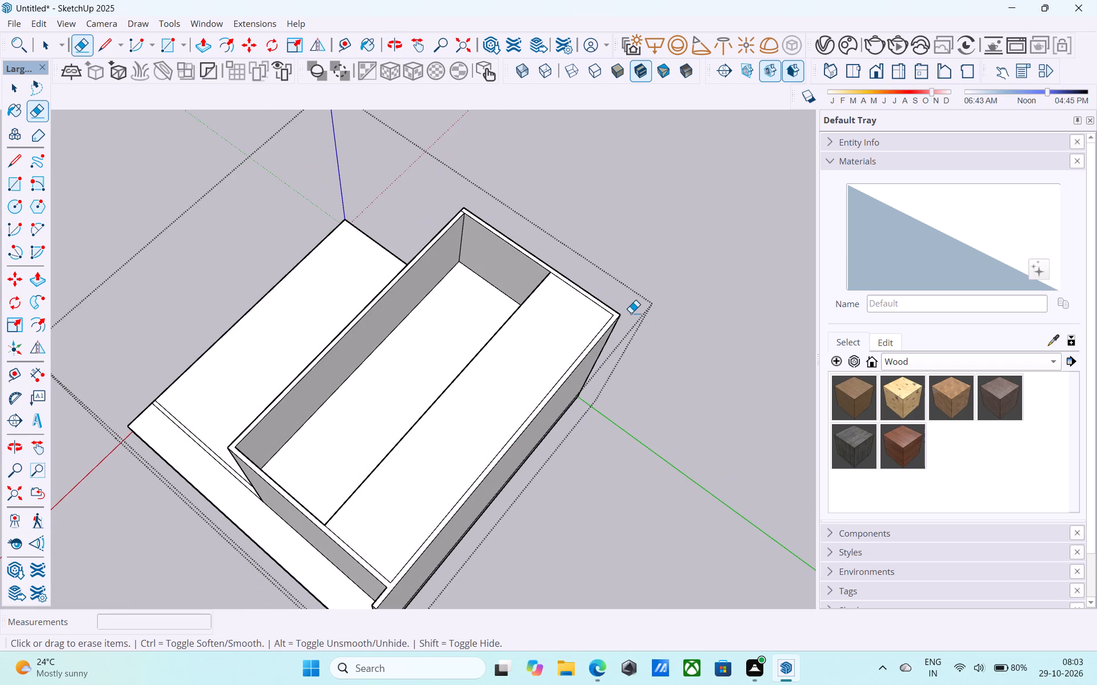
Push/Pull the upper storey's wall rim down 10' 6" to the lower storey's wall-top level.
key(space)
scroll(629, 315, down, 6)
scroll(475, 506, up, 13)
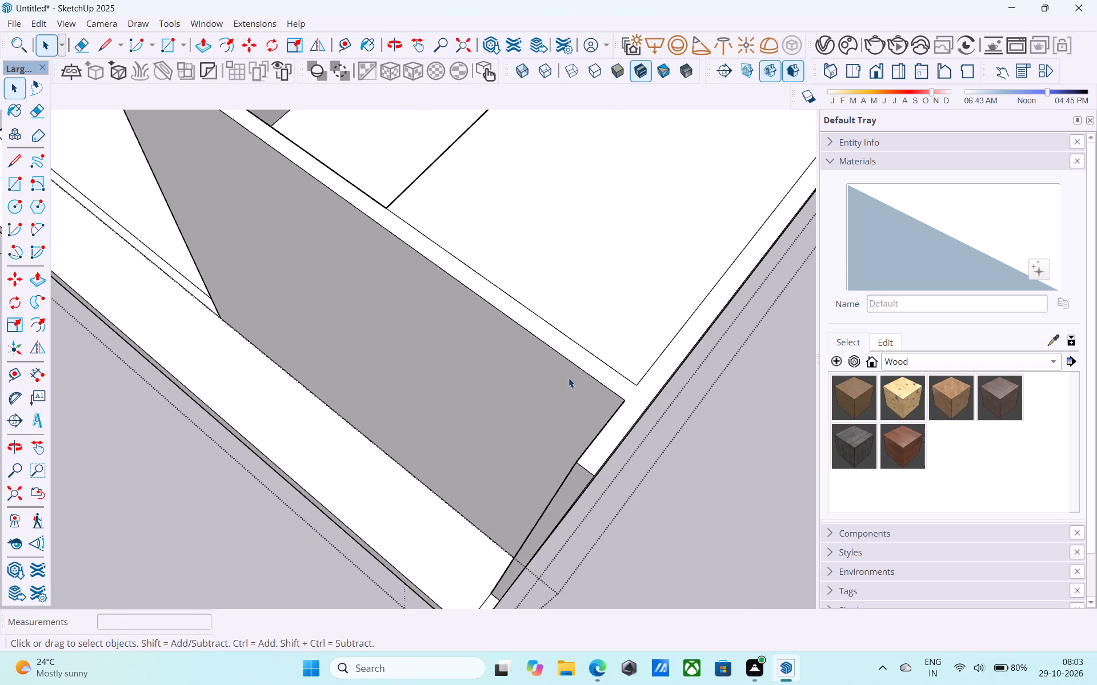
click(591, 364)
key(p)
click(591, 364)
scroll(590, 367, down, 4)
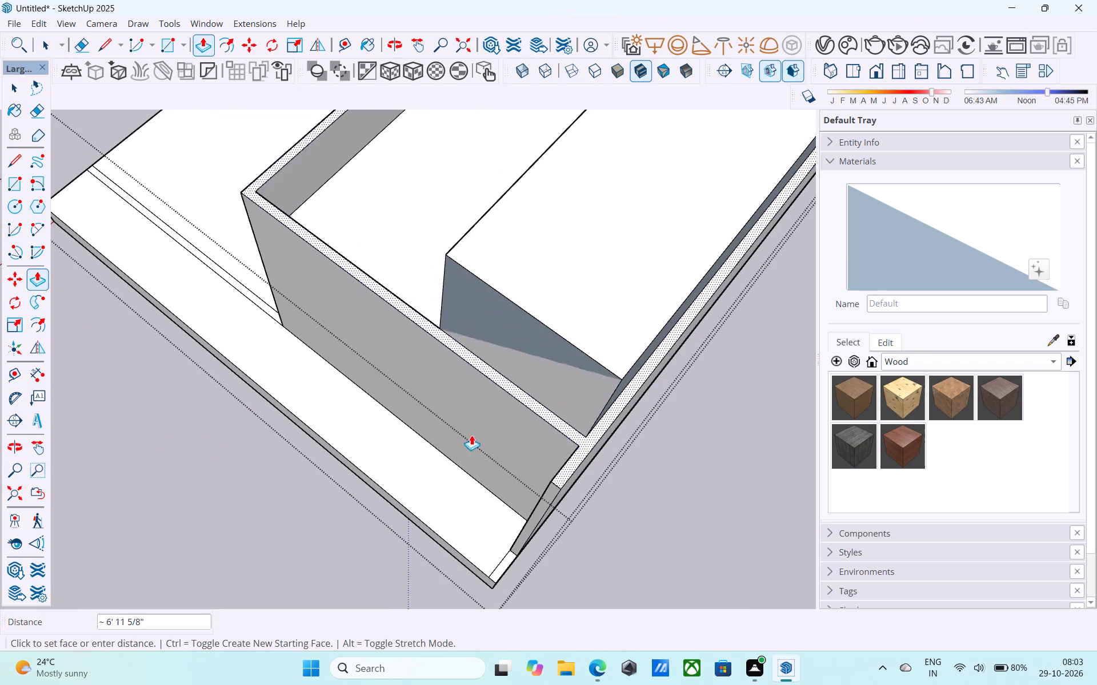
click(406, 465)
click(499, 408)
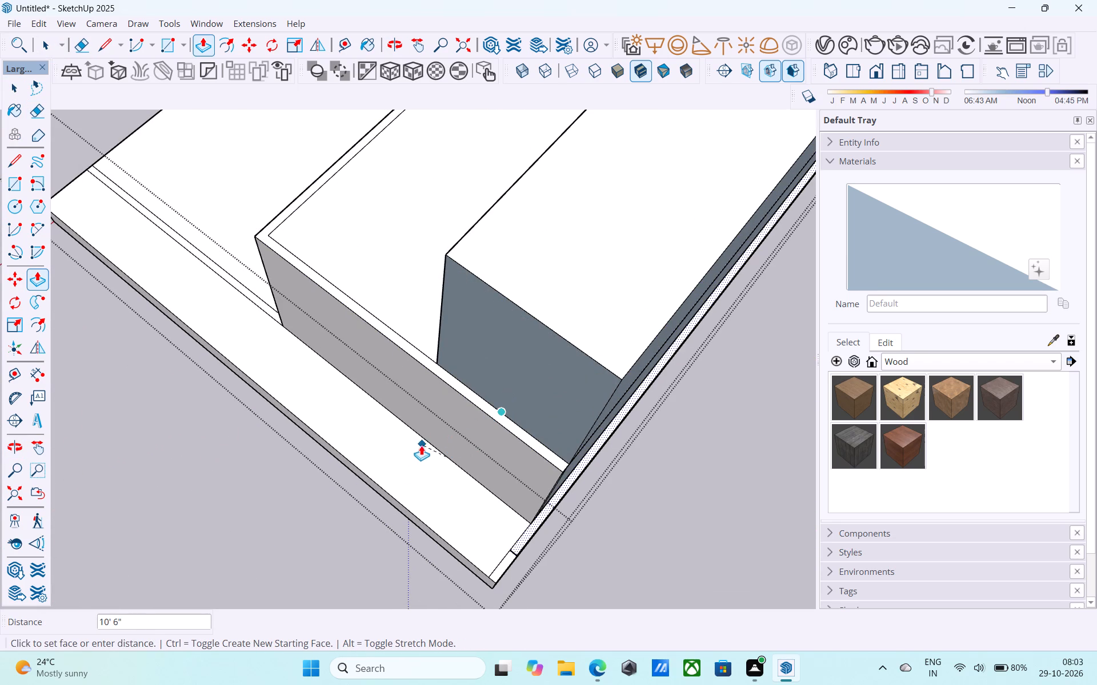
click(407, 463)
key(space)
Erase the leftover upright faces and edges of the upper storey standing above the lower storey.
middle_drag(463, 422, 680, 281)
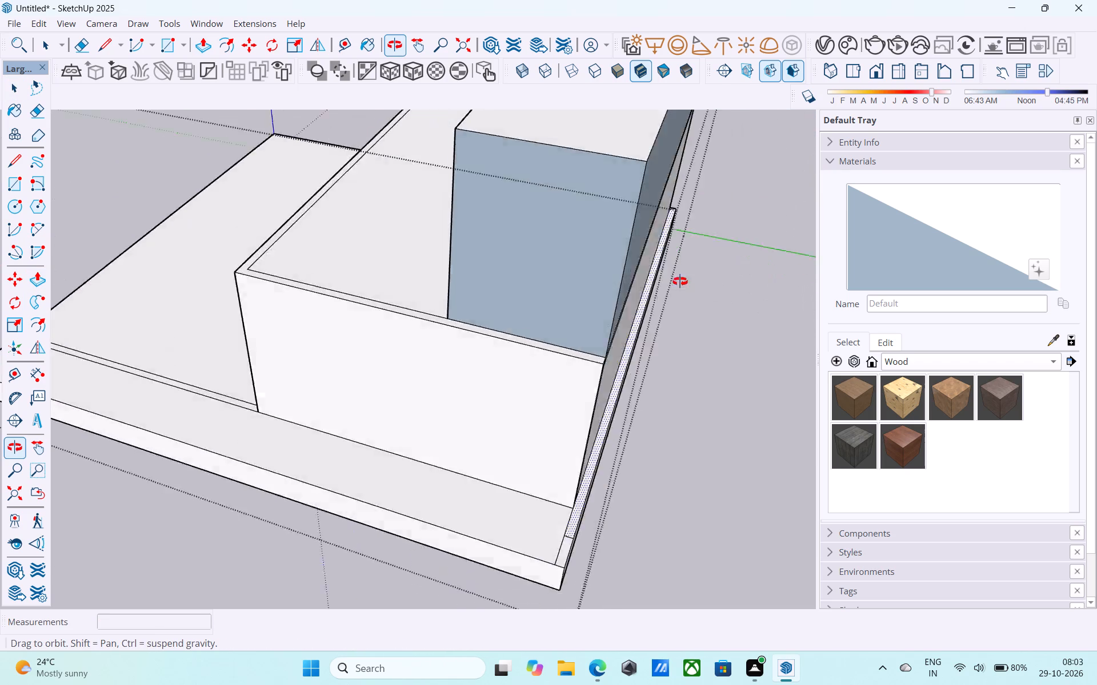
middle_drag(680, 281, 733, 269)
scroll(737, 268, down, 3)
shift+middle_drag(716, 348, 863, 333)
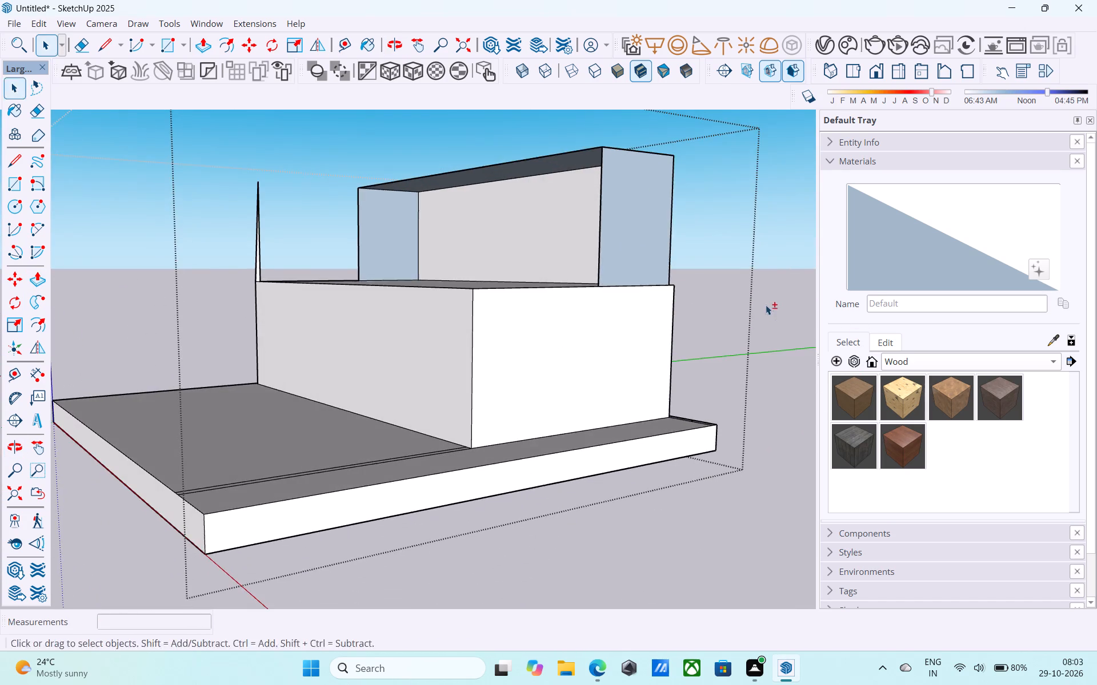
shift+middle_drag(764, 305, 728, 466)
key(e)
drag(543, 311, 654, 221)
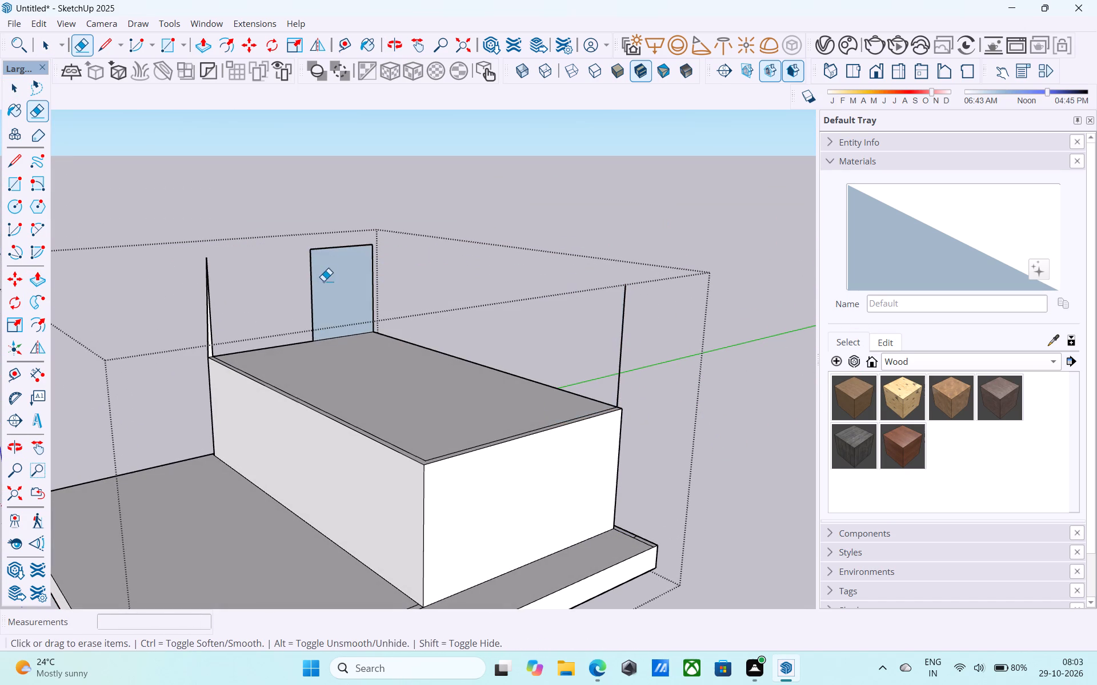
drag(323, 281, 323, 203)
drag(310, 281, 298, 256)
drag(374, 265, 547, 236)
drag(586, 300, 764, 300)
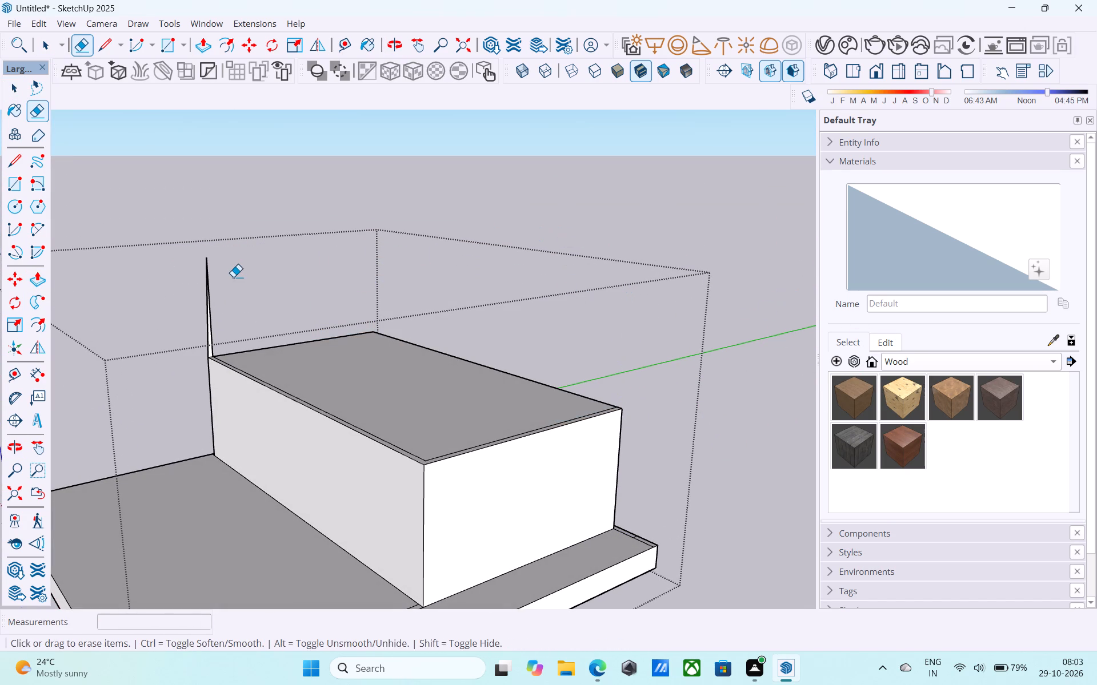
drag(233, 277, 158, 295)
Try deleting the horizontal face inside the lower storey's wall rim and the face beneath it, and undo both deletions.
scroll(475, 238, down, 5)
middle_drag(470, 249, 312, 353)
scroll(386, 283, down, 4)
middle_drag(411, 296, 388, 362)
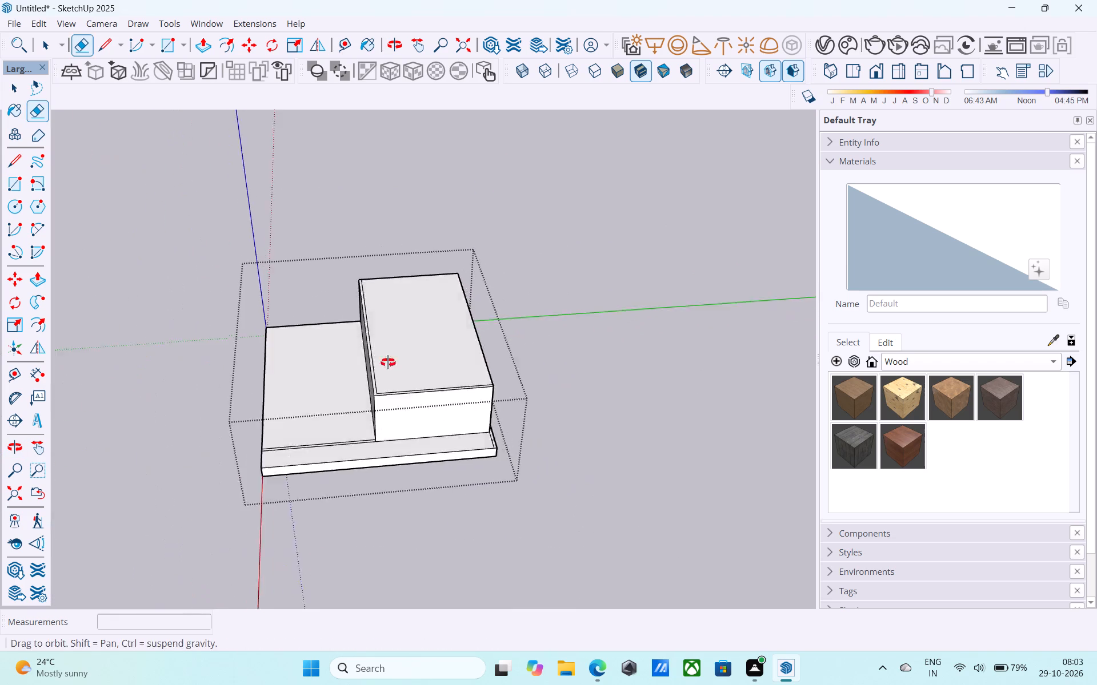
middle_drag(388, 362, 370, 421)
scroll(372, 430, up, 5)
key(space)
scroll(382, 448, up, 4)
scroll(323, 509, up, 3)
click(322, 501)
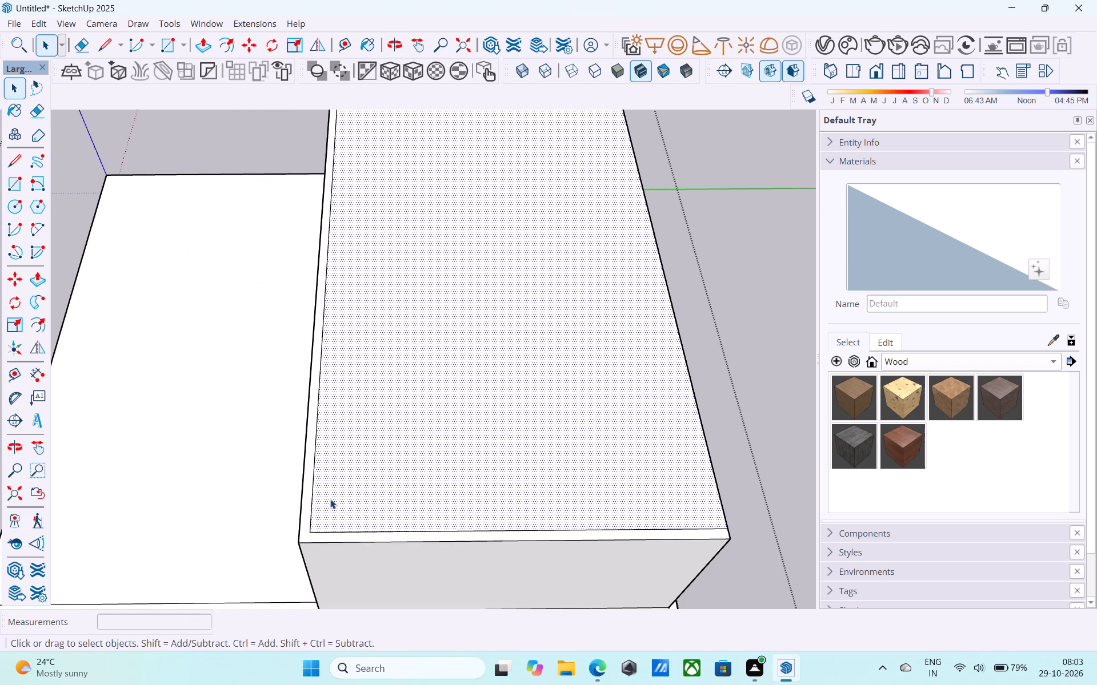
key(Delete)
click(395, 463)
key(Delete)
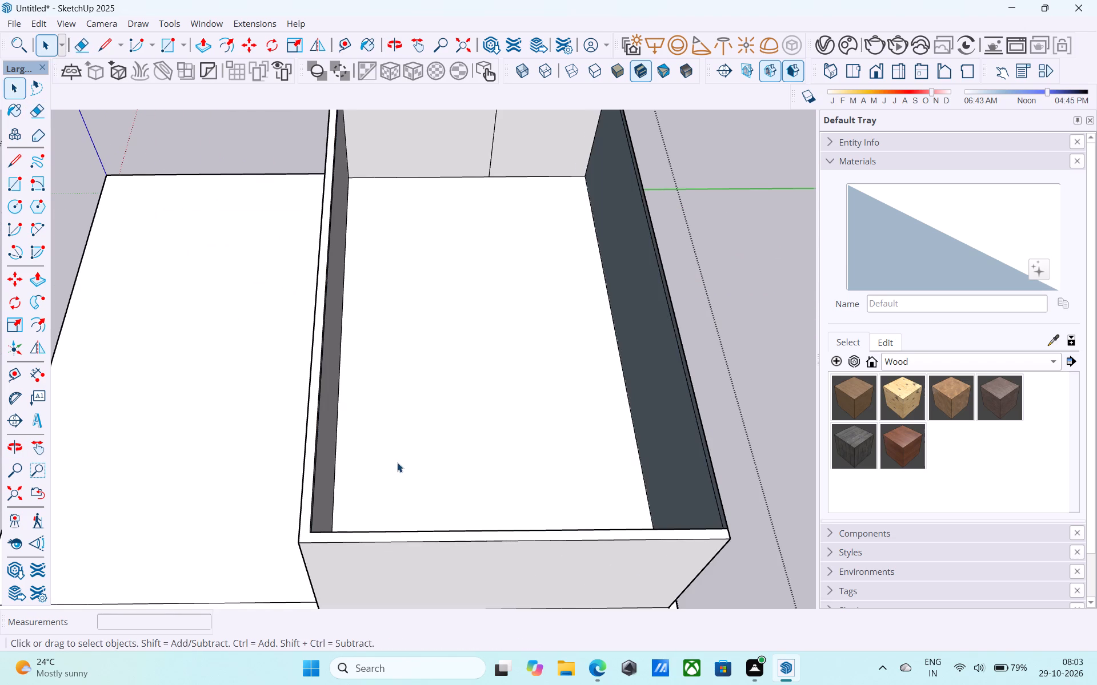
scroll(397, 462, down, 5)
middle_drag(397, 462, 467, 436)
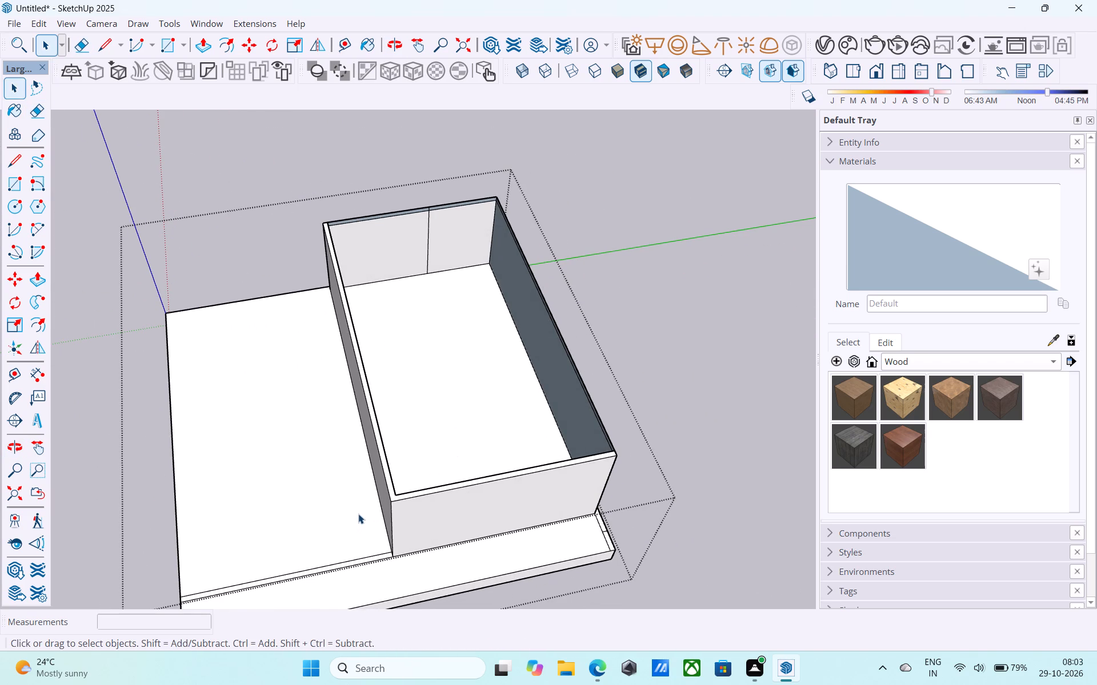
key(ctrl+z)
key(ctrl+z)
Push/Pull the horizontal face inside the lower storey's wall rim 6" through the slab thickness to open up the storey.
click(492, 449)
key(p)
click(492, 449)
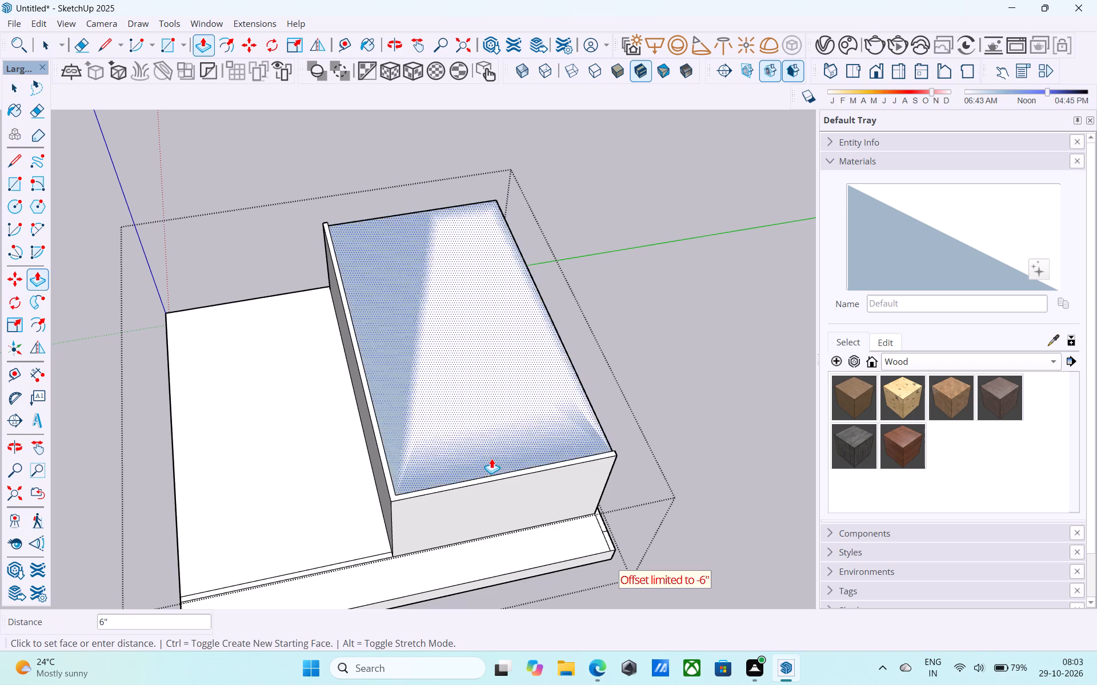
click(492, 458)
key(space)
Erase the lower storey's outer long wall and the adjoining short wall that carries the middle division line.
middle_drag(492, 458, 169, 346)
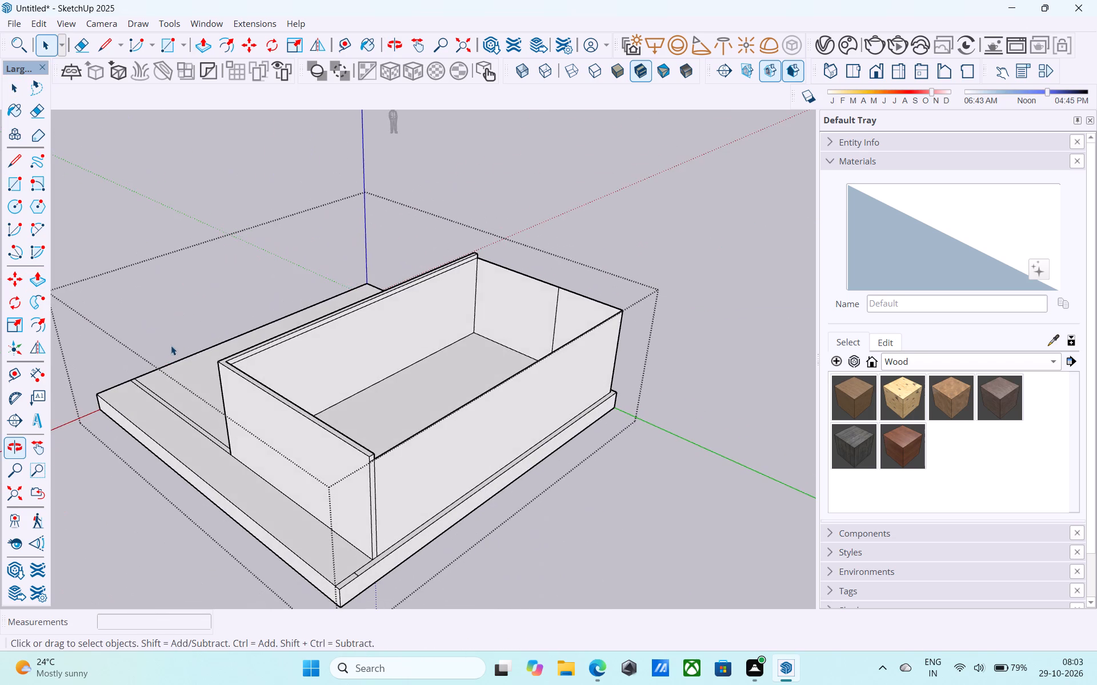
middle_drag(327, 384, 437, 384)
key(e)
drag(598, 353, 566, 285)
drag(544, 301, 538, 298)
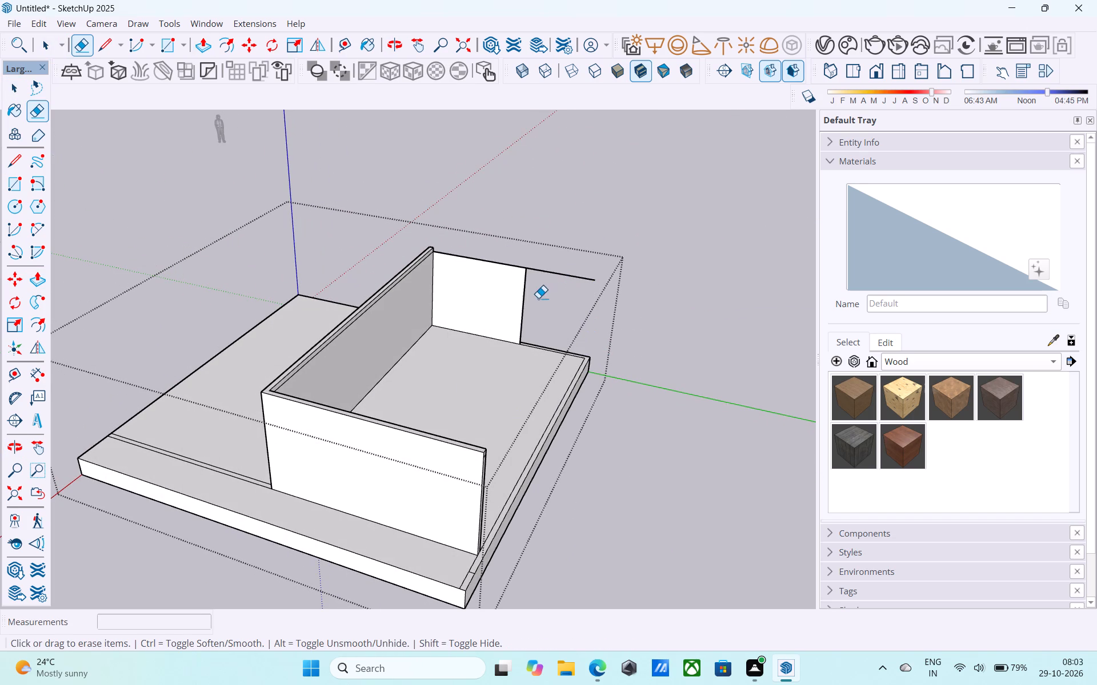
drag(538, 298, 502, 260)
drag(509, 271, 610, 284)
drag(592, 253, 579, 279)
Push/Pull the top of the remaining L-shaped walls down to the base slab's level.
middle_drag(571, 339, 462, 300)
middle_drag(261, 320, 562, 330)
scroll(567, 328, down, 5)
key(space)
scroll(375, 397, up, 1)
middle_drag(375, 397, 365, 428)
scroll(365, 430, up, 3)
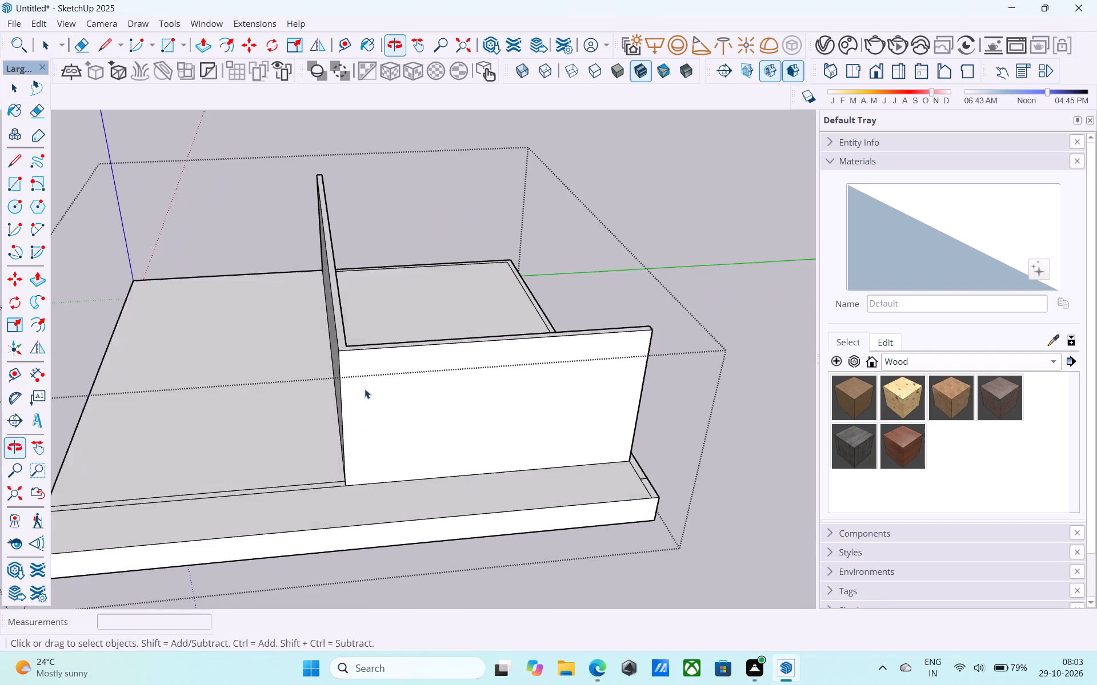
scroll(365, 389, up, 7)
click(329, 320)
key(p)
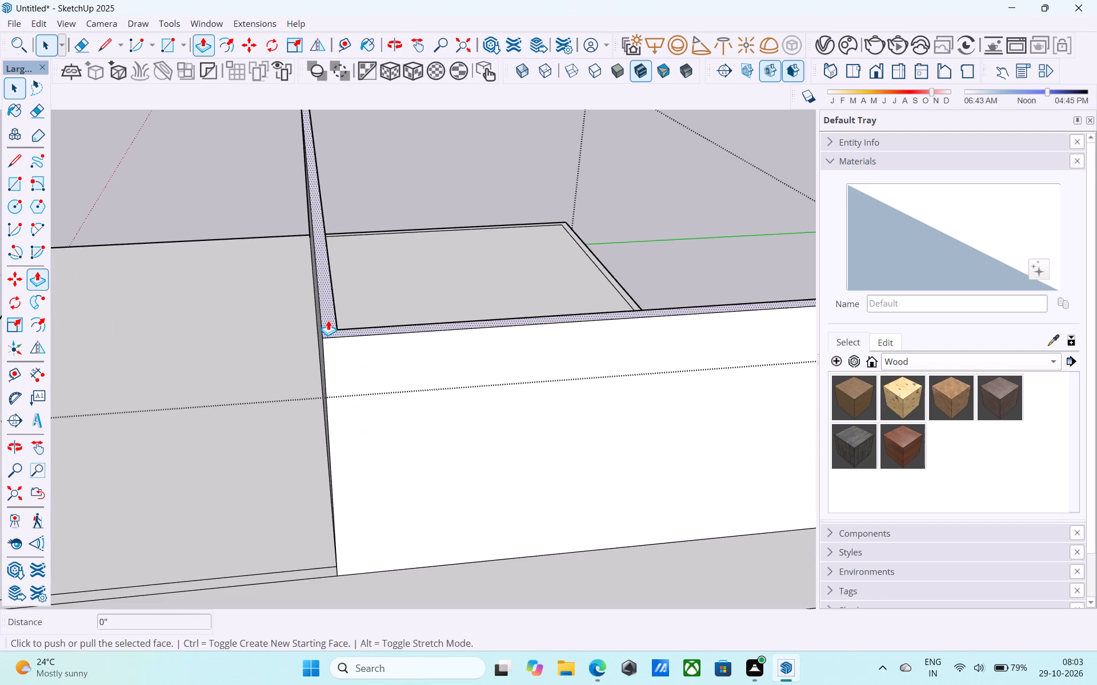
click(328, 320)
click(242, 452)
key(space)
Erase the leftover upright edges and the narrow wall sliver standing on the base slab.
scroll(350, 334, down, 4)
middle_drag(350, 334, 368, 320)
key(e)
drag(369, 321, 377, 360)
drag(369, 331, 347, 320)
middle_drag(349, 317, 381, 307)
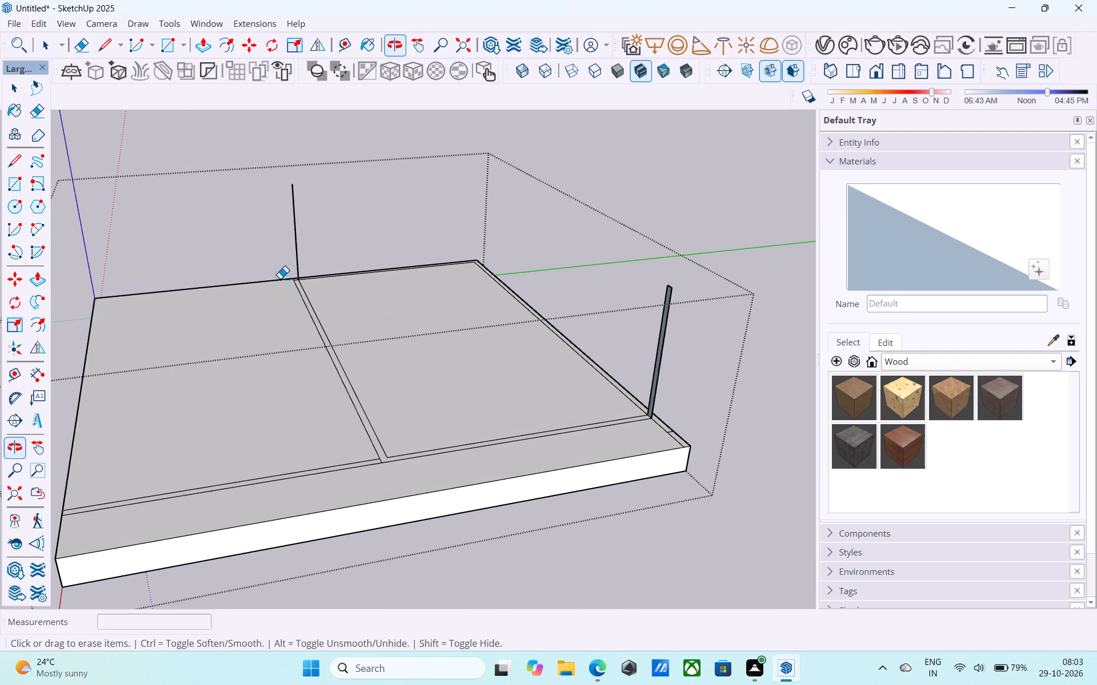
drag(275, 228, 315, 216)
drag(662, 352, 640, 327)
drag(675, 294, 672, 291)
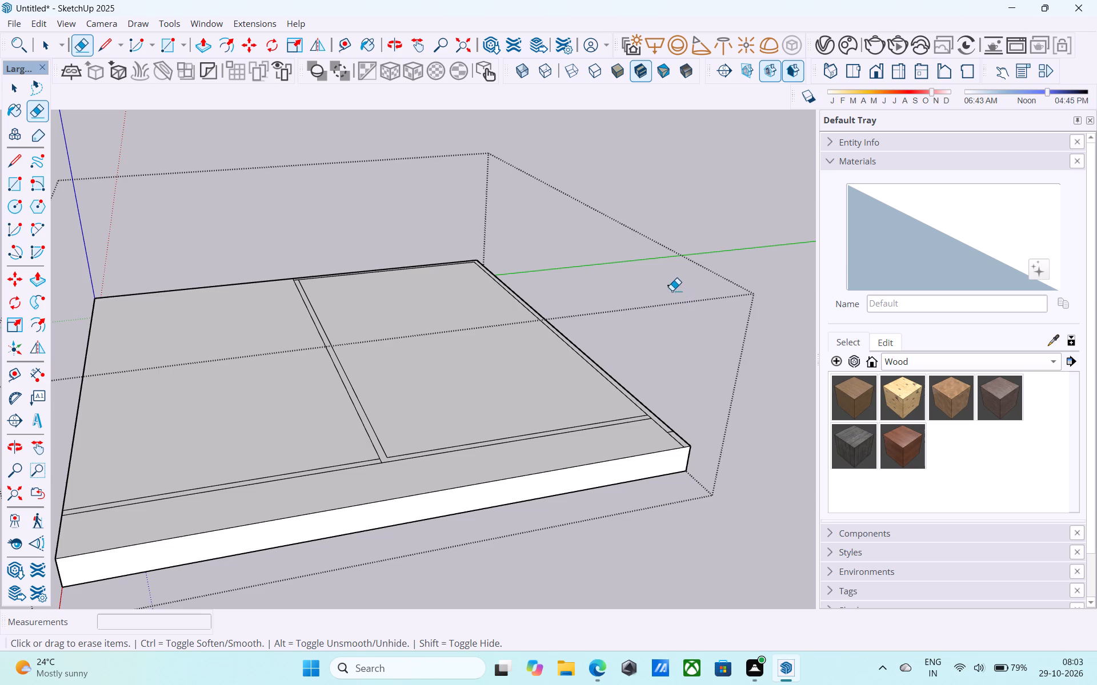
drag(672, 291, 668, 283)
Push/Pull the base slab's side face on the green-axis end outward 18'.
key(space)
scroll(680, 280, down, 1)
middle_drag(680, 281, 456, 317)
scroll(457, 316, down, 7)
middle_drag(590, 297, 350, 274)
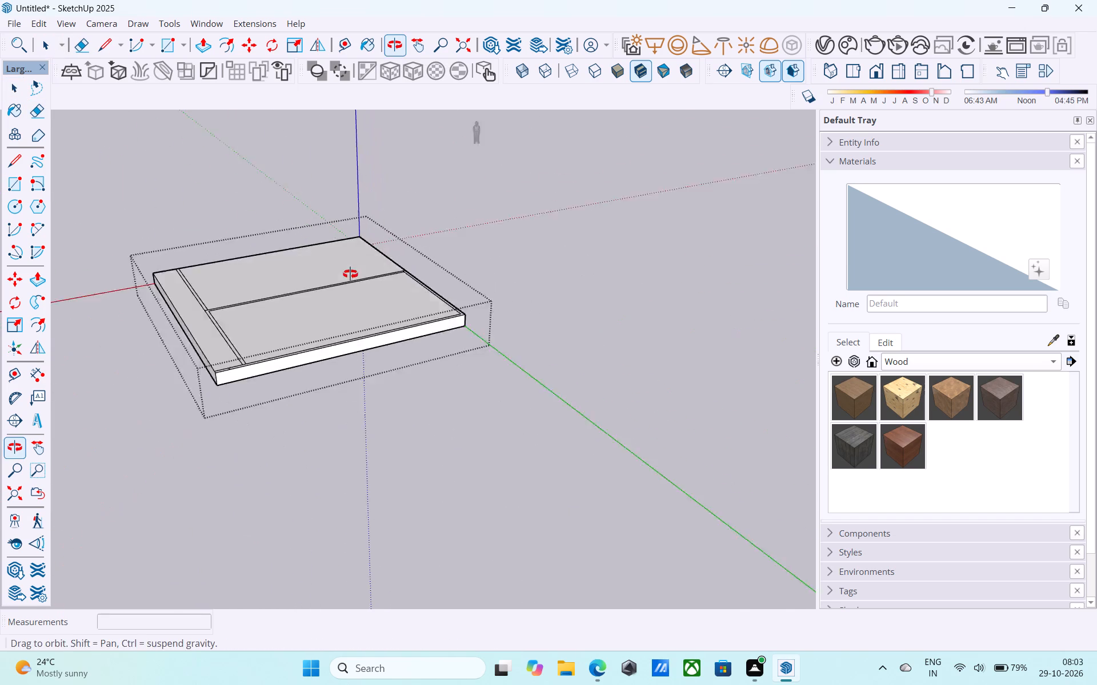
middle_drag(350, 274, 330, 291)
scroll(280, 370, up, 1)
scroll(567, 291, down, 4)
scroll(366, 339, up, 10)
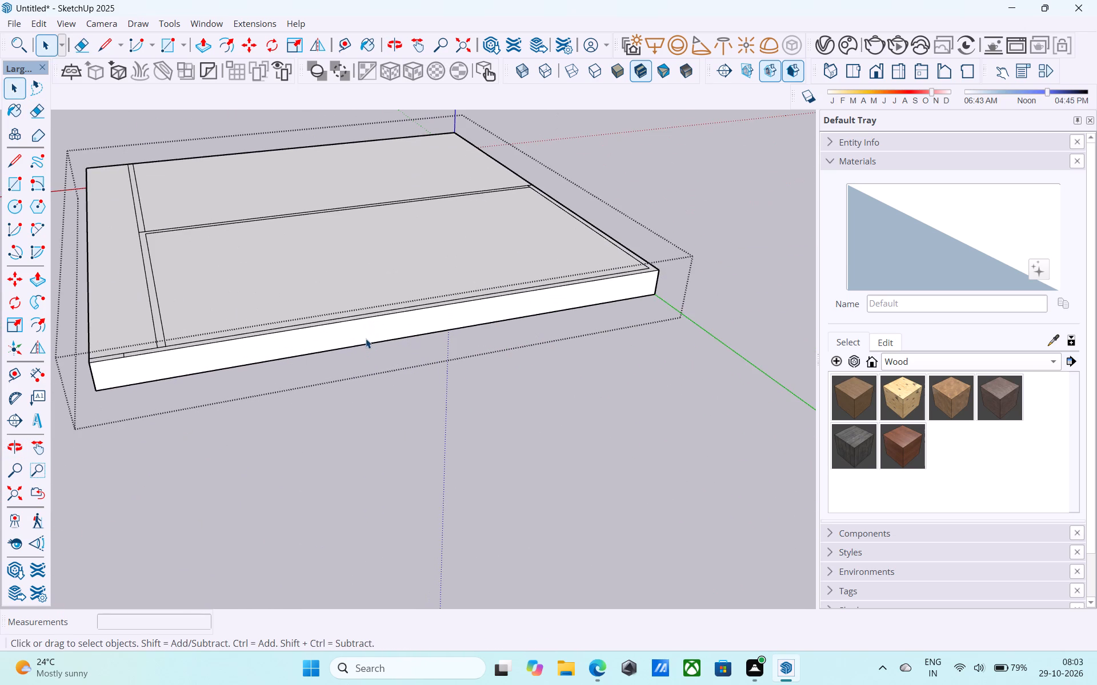
click(366, 339)
key(p)
click(366, 332)
scroll(407, 365, down, 10)
middle_drag(413, 384, 439, 405)
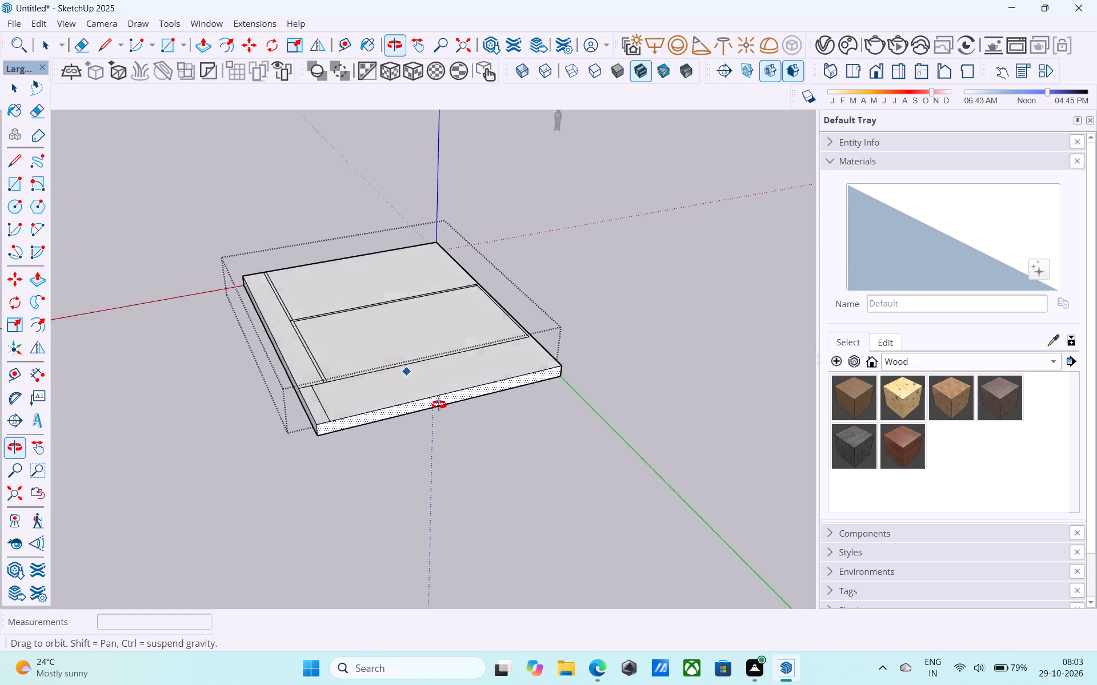
middle_drag(439, 405, 566, 481)
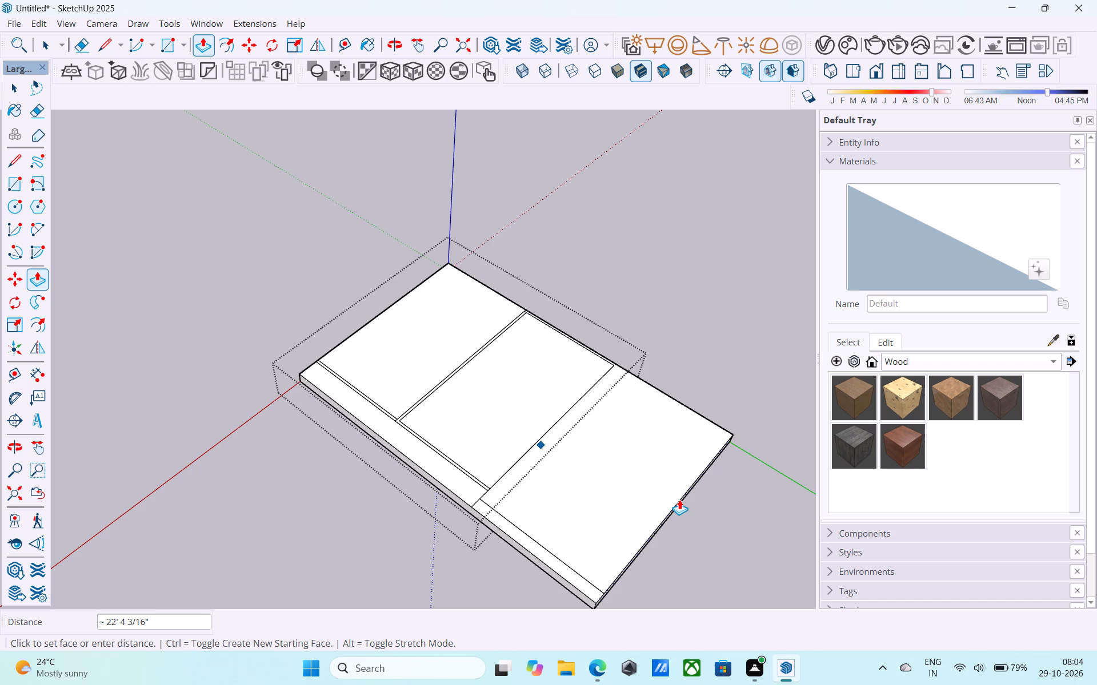
text(18')
key(Return)
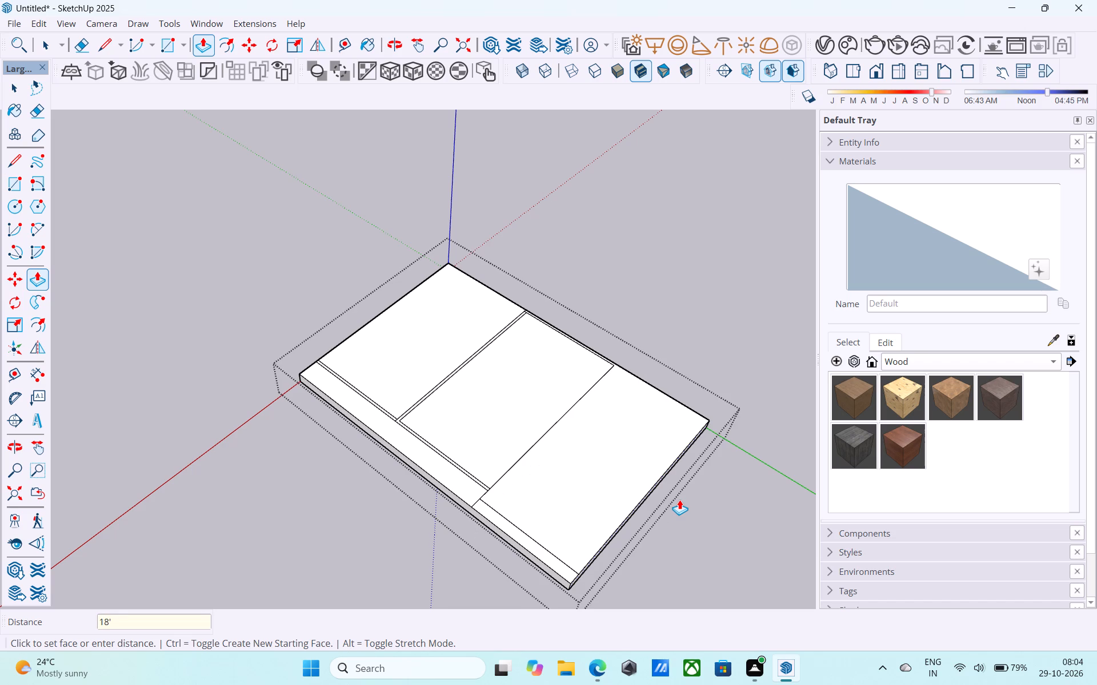
Erase the seam edge crossing the slab top where the 18' extension begins.
key(e)
drag(539, 458, 512, 438)
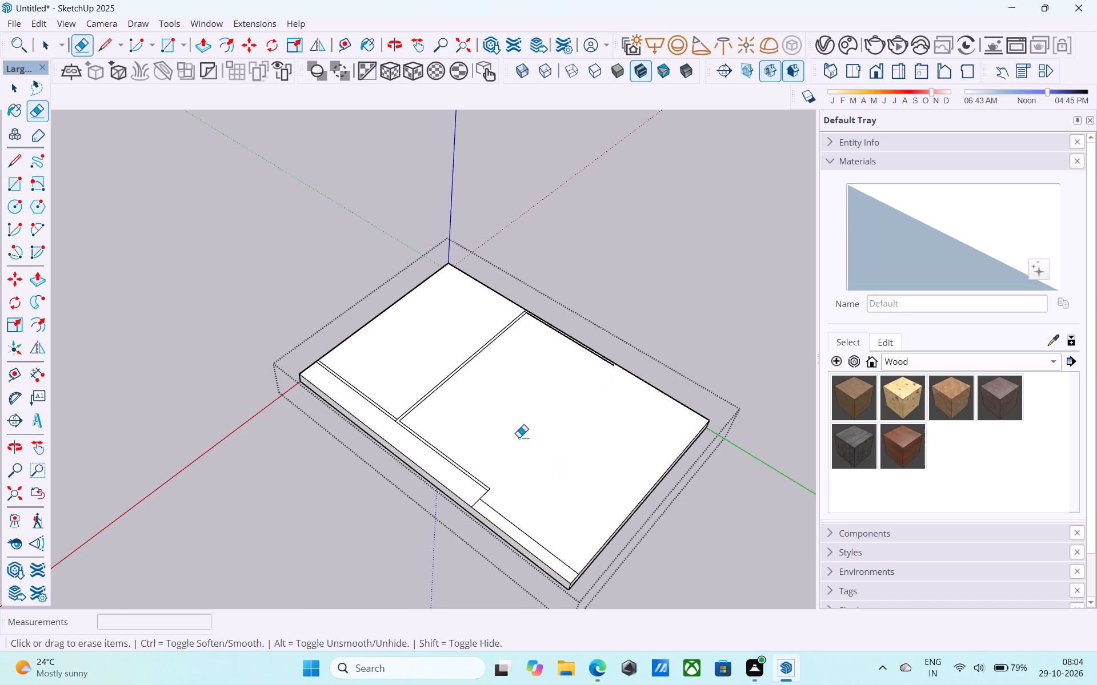
Draw two parallel edges continuing both lines of the long wall strip across the extension to the slab's new end.
middle_drag(472, 434, 442, 430)
key(space)
key(l)
scroll(467, 499, up, 6)
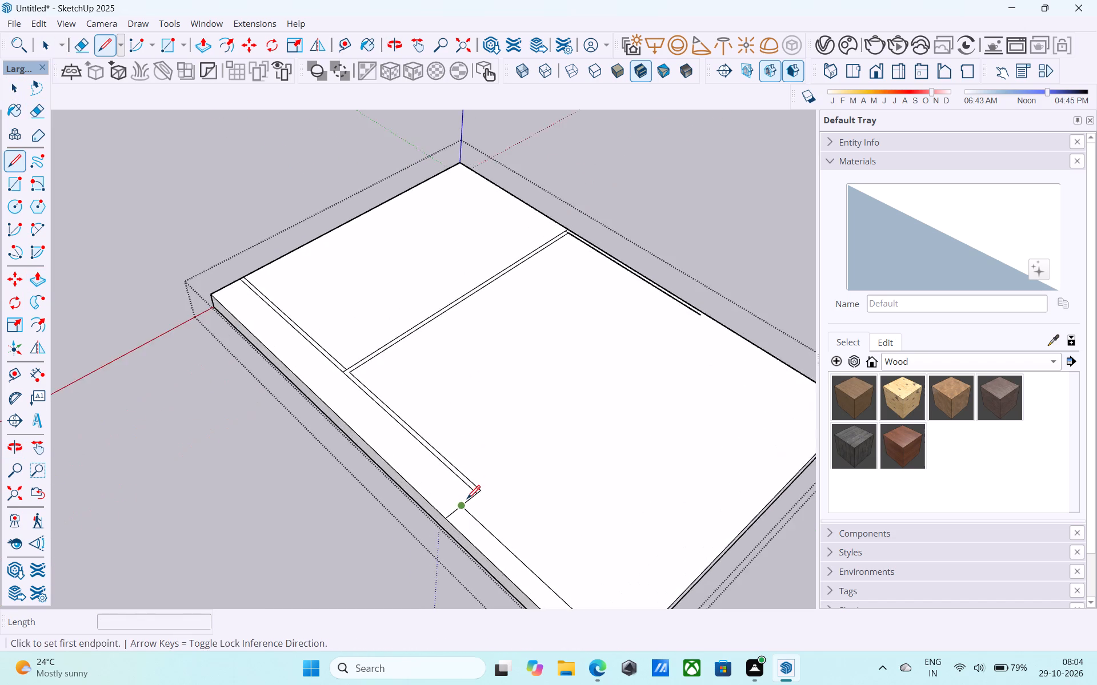
scroll(467, 500, up, 4)
click(480, 493)
scroll(480, 493, down, 9)
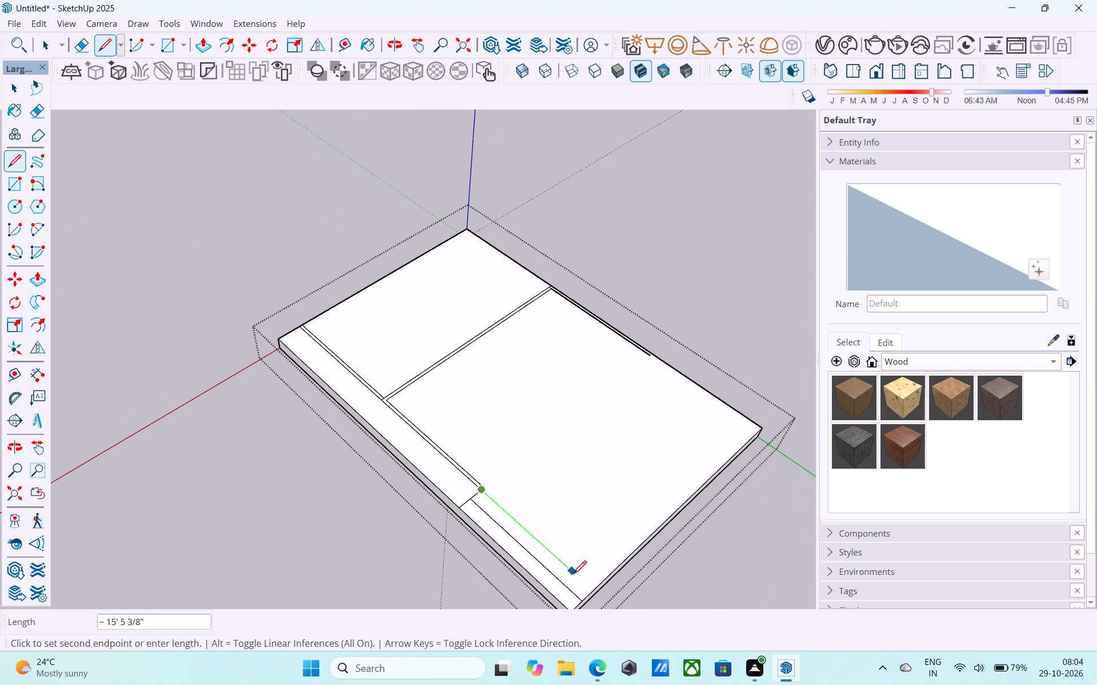
click(595, 591)
scroll(499, 498, up, 5)
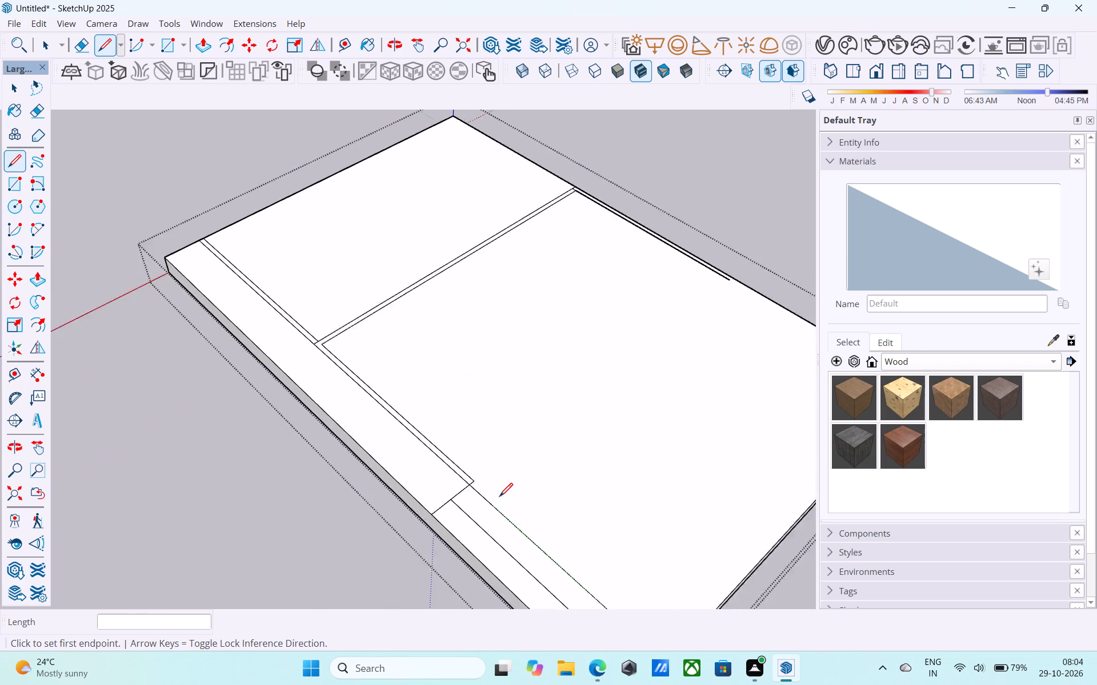
scroll(499, 498, up, 6)
click(455, 466)
scroll(455, 466, down, 6)
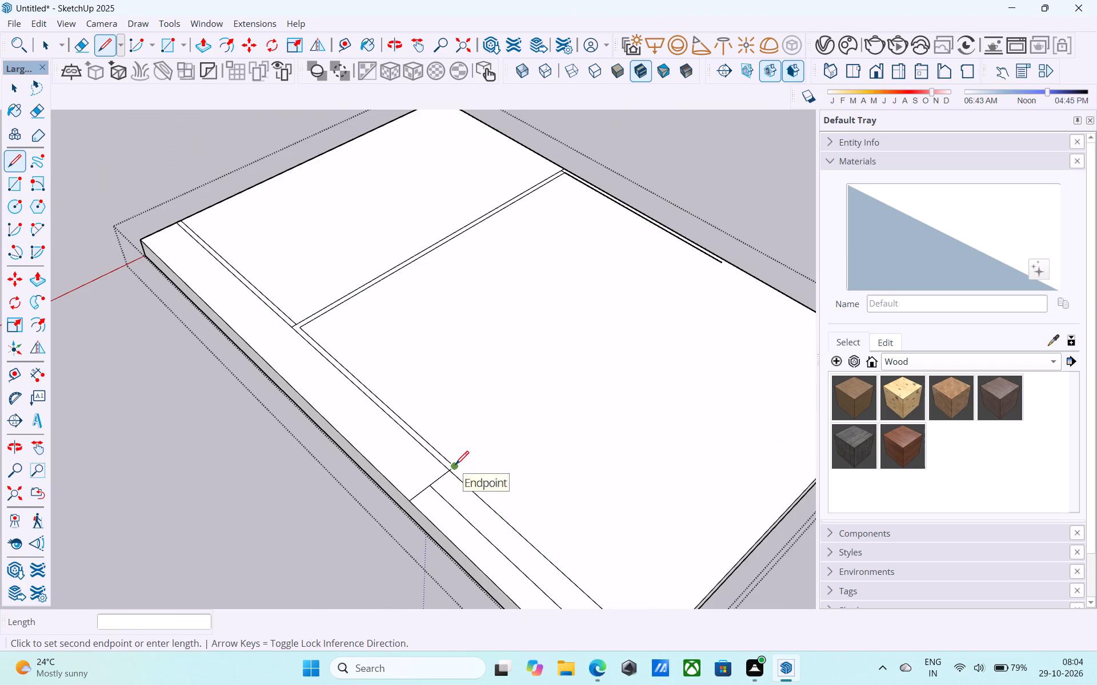
scroll(558, 557, down, 6)
scroll(592, 586, up, 3)
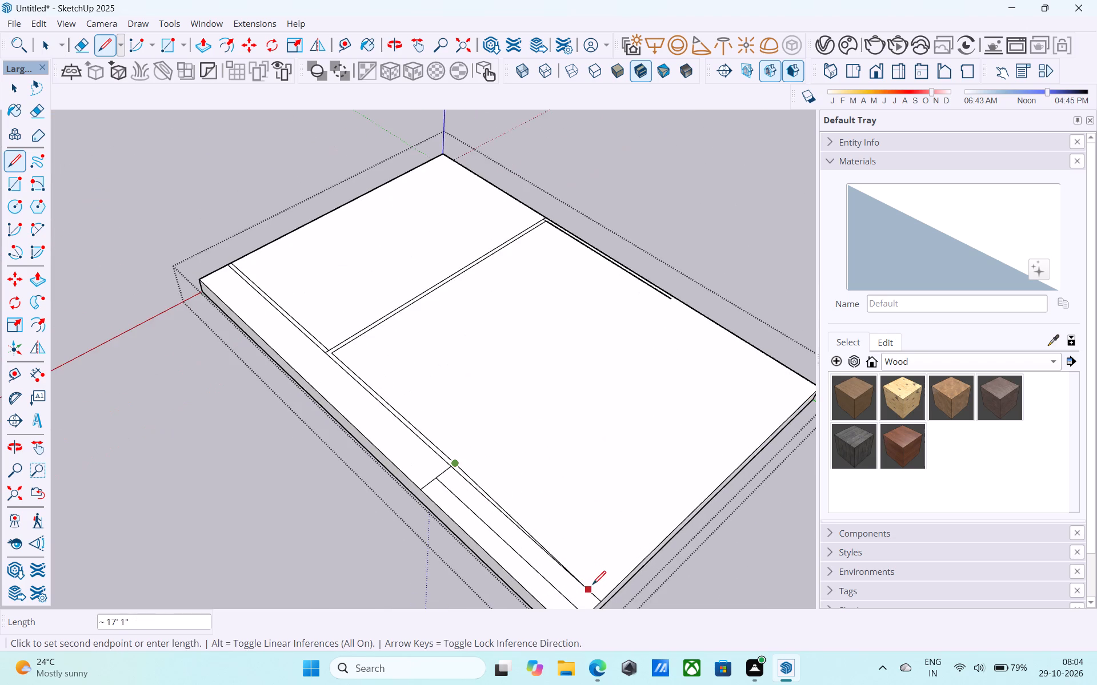
scroll(593, 579, down, 7)
scroll(519, 493, up, 7)
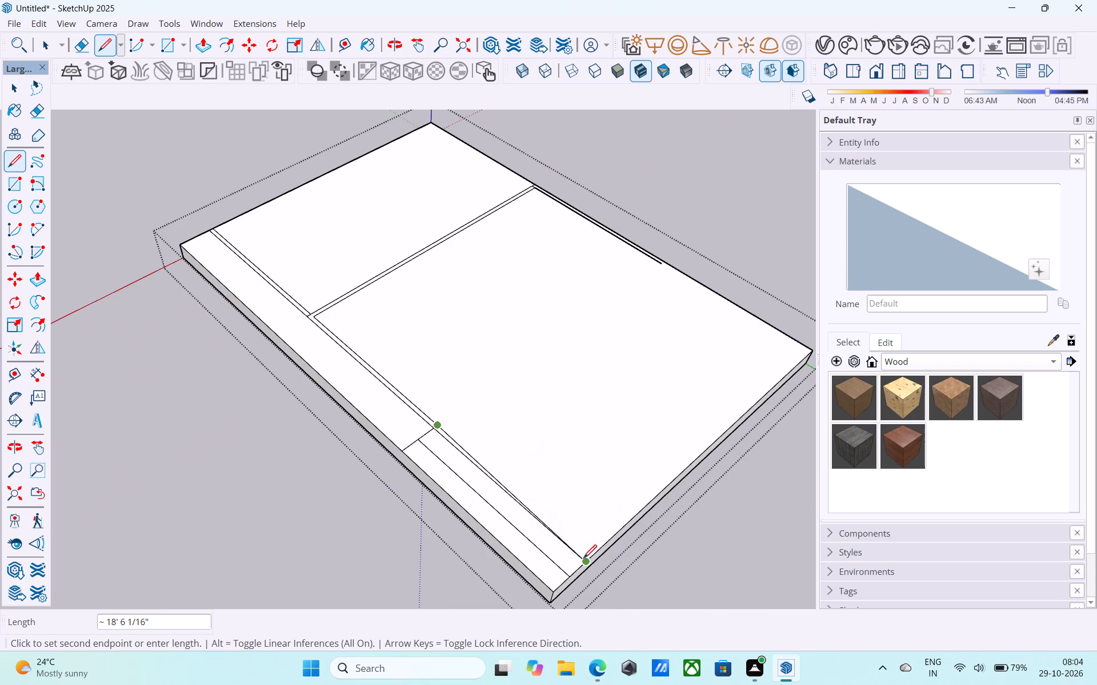
click(595, 556)
key(space)
click(594, 550)
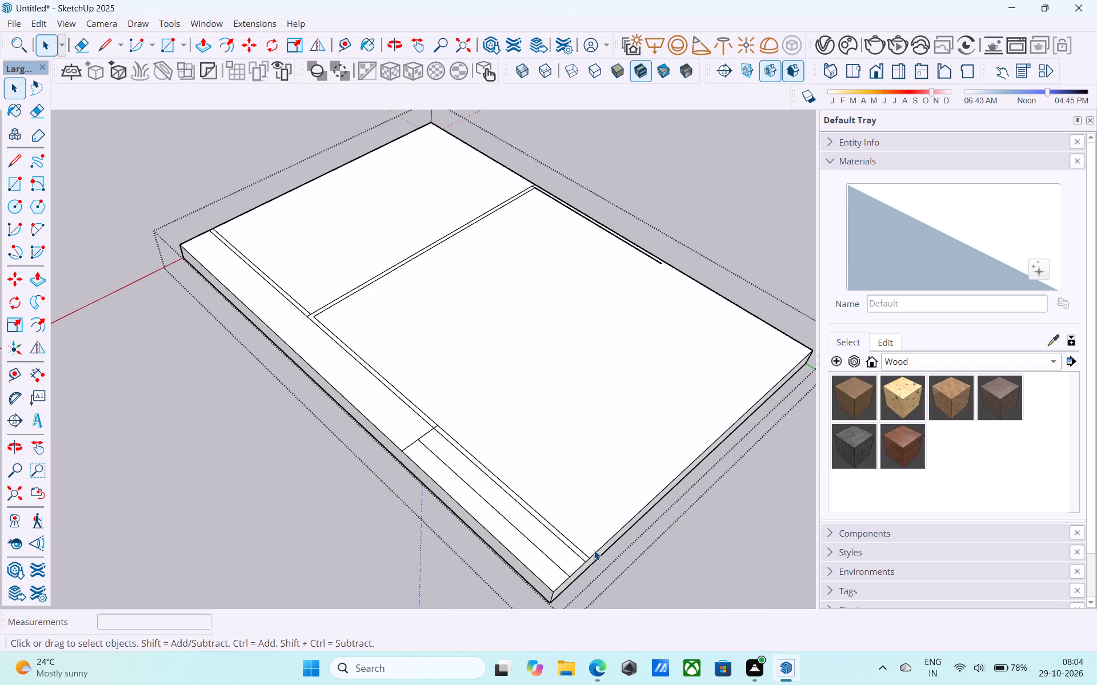
Draw a 19' 6" edge along the green axis from the dividing wall strip's end to the slab edge near the origin.
scroll(594, 550, up, 1)
middle_drag(575, 544, 429, 522)
scroll(330, 475, down, 4)
middle_drag(738, 395, 305, 434)
middle_drag(443, 461, 431, 451)
key(l)
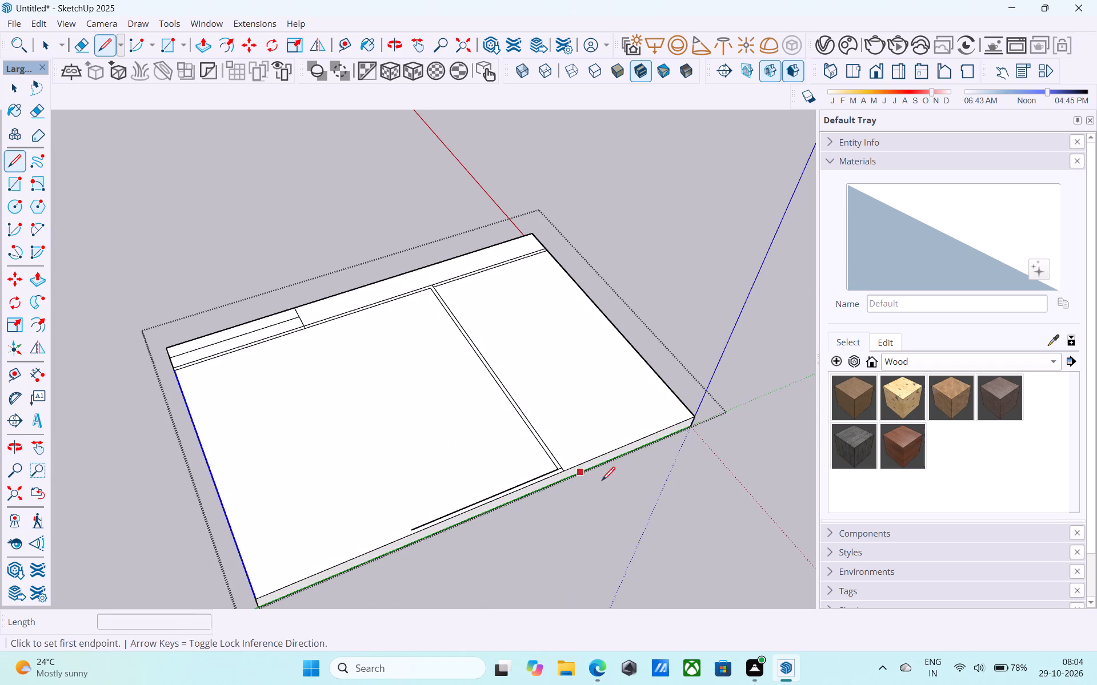
scroll(602, 482, up, 8)
scroll(543, 398, up, 7)
scroll(508, 291, down, 10)
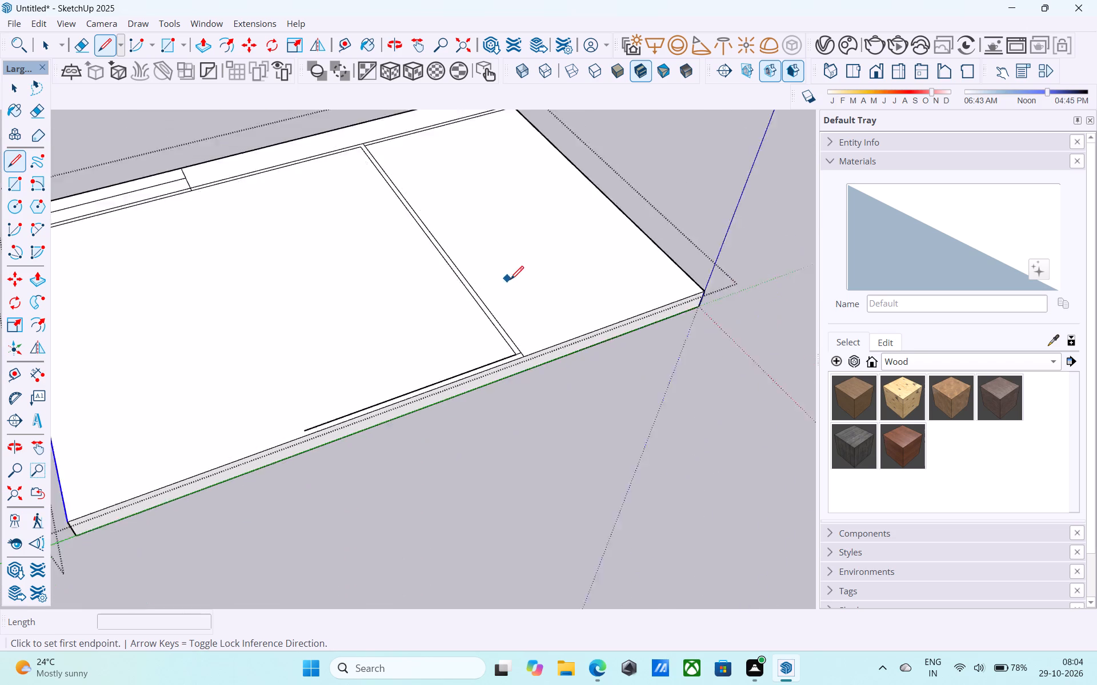
scroll(510, 281, down, 2)
middle_drag(513, 287, 463, 296)
scroll(477, 380, up, 15)
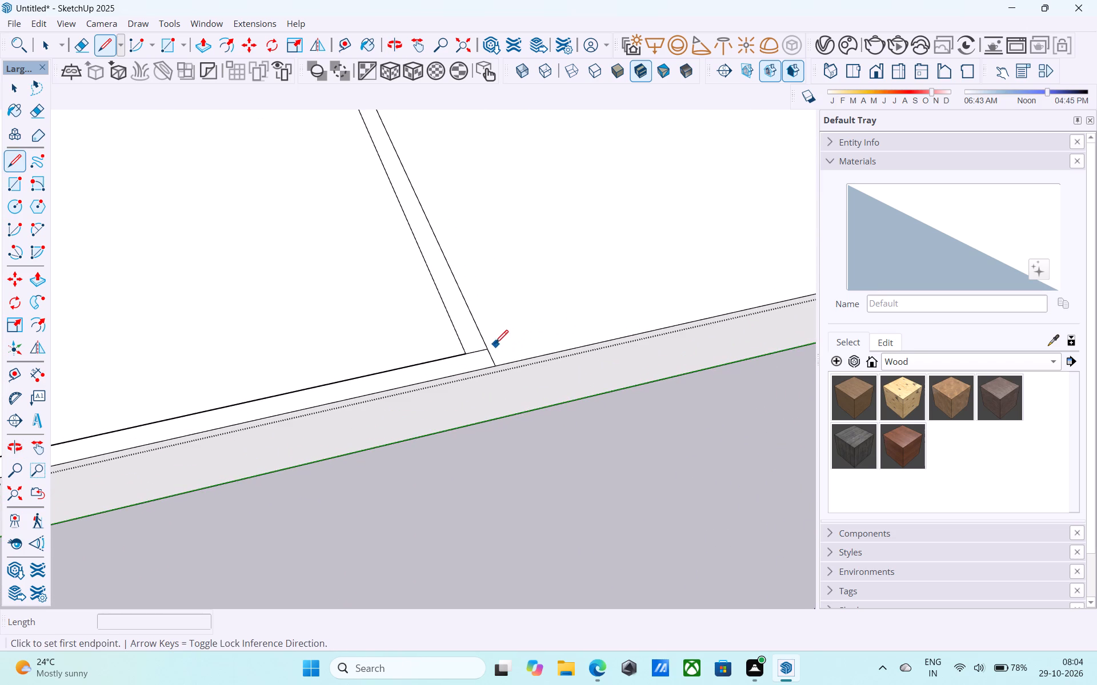
click(489, 346)
scroll(339, 366, down, 13)
middle_drag(595, 276, 316, 358)
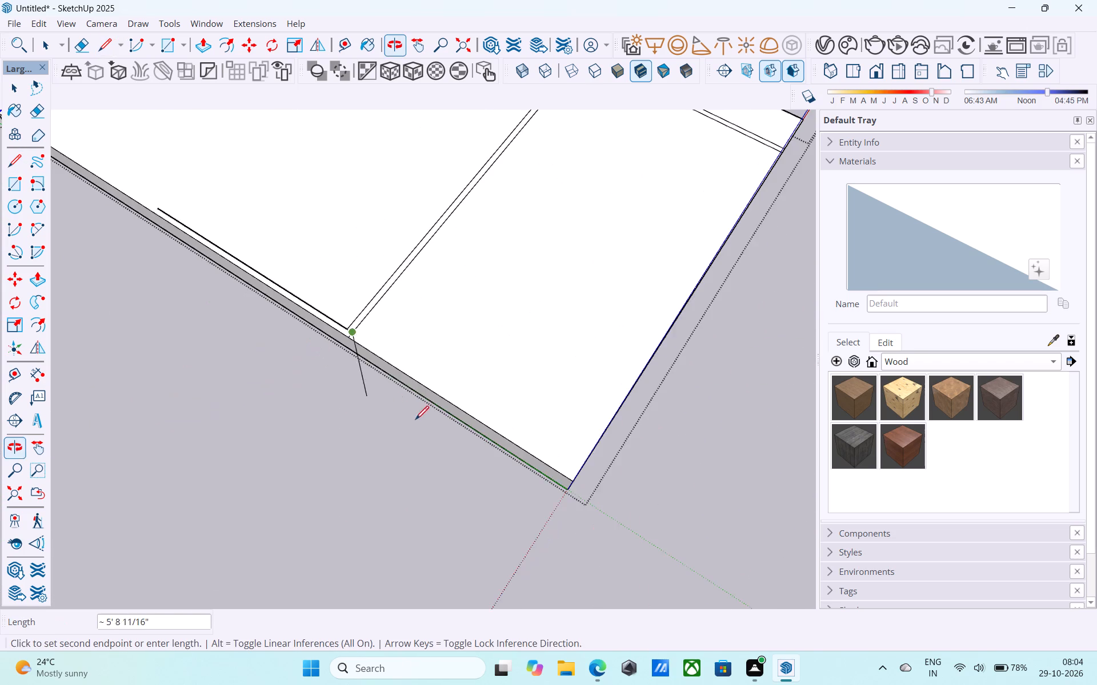
scroll(422, 423, down, 3)
scroll(505, 428, up, 4)
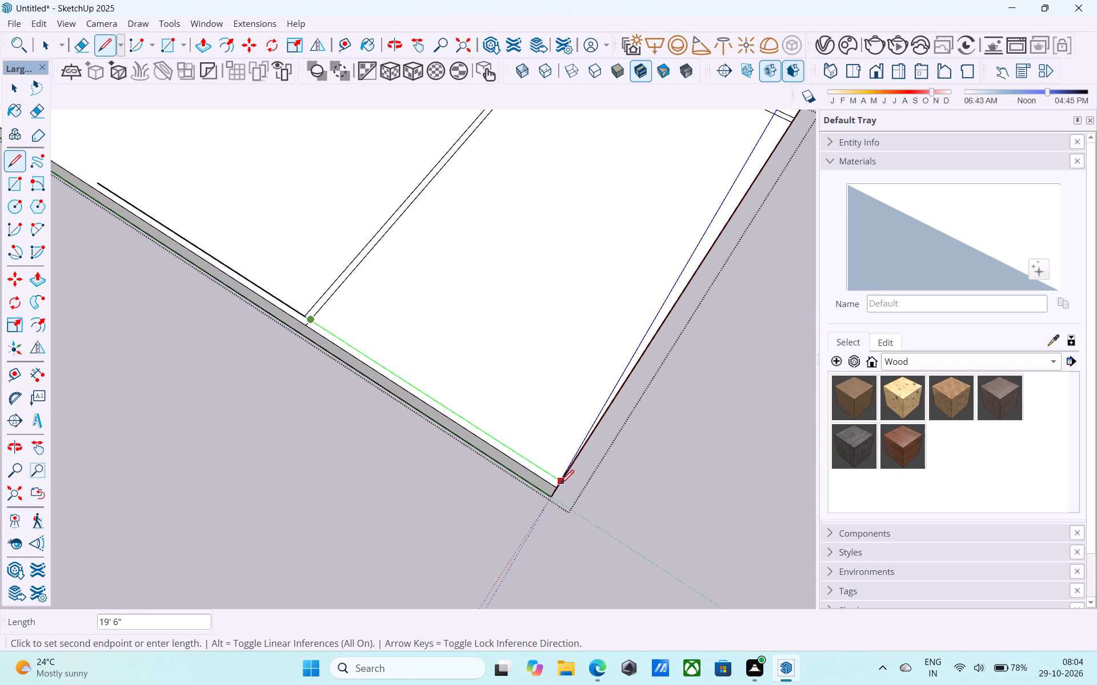
click(560, 485)
Draw an 18' 6" edge continuing the slab-side wall line from its open end to the slab's extended end.
scroll(626, 465, down, 9)
middle_drag(517, 421, 966, 394)
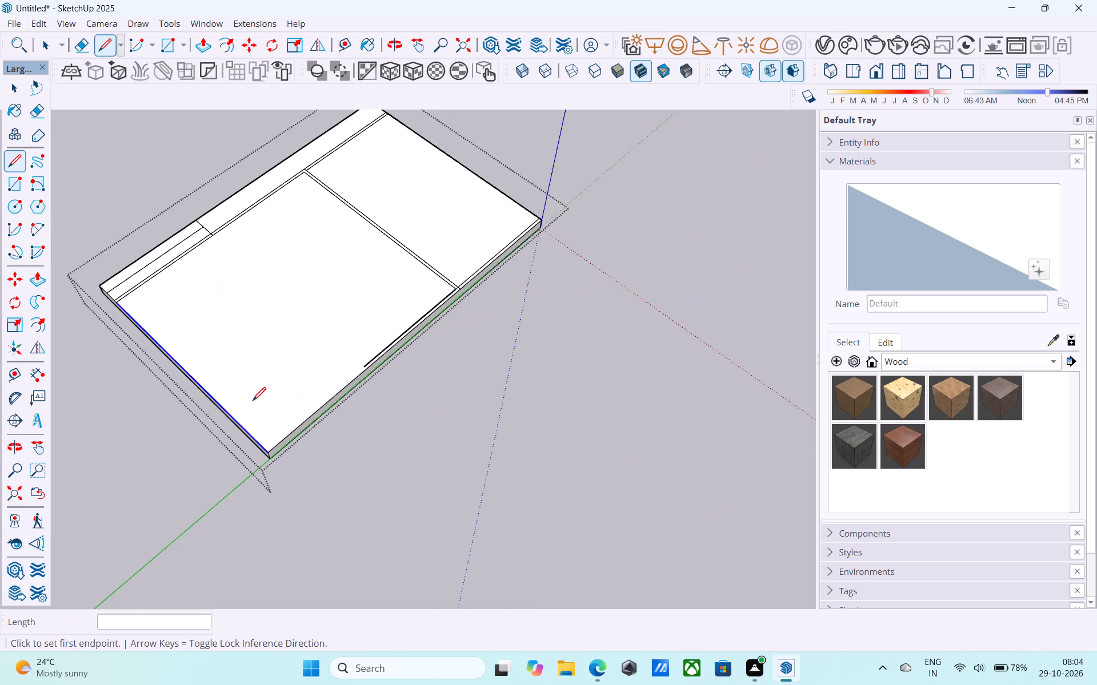
scroll(216, 396, up, 13)
click(415, 337)
scroll(463, 275, down, 4)
scroll(463, 275, up, 1)
scroll(464, 274, down, 2)
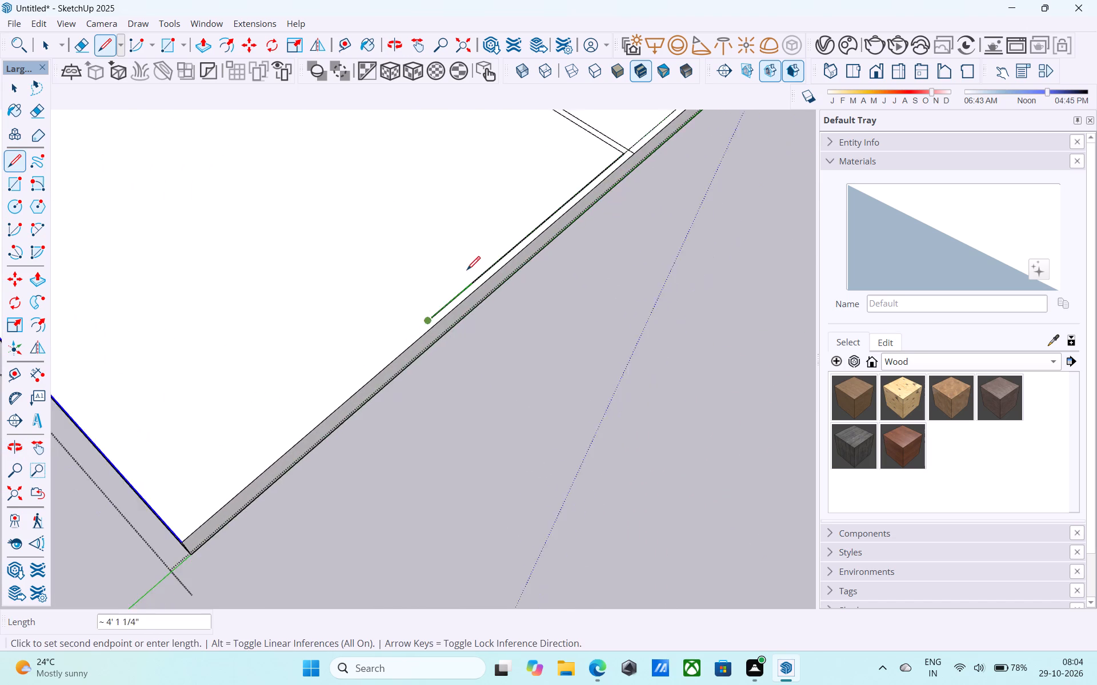
scroll(467, 271, down, 4)
scroll(266, 429, up, 5)
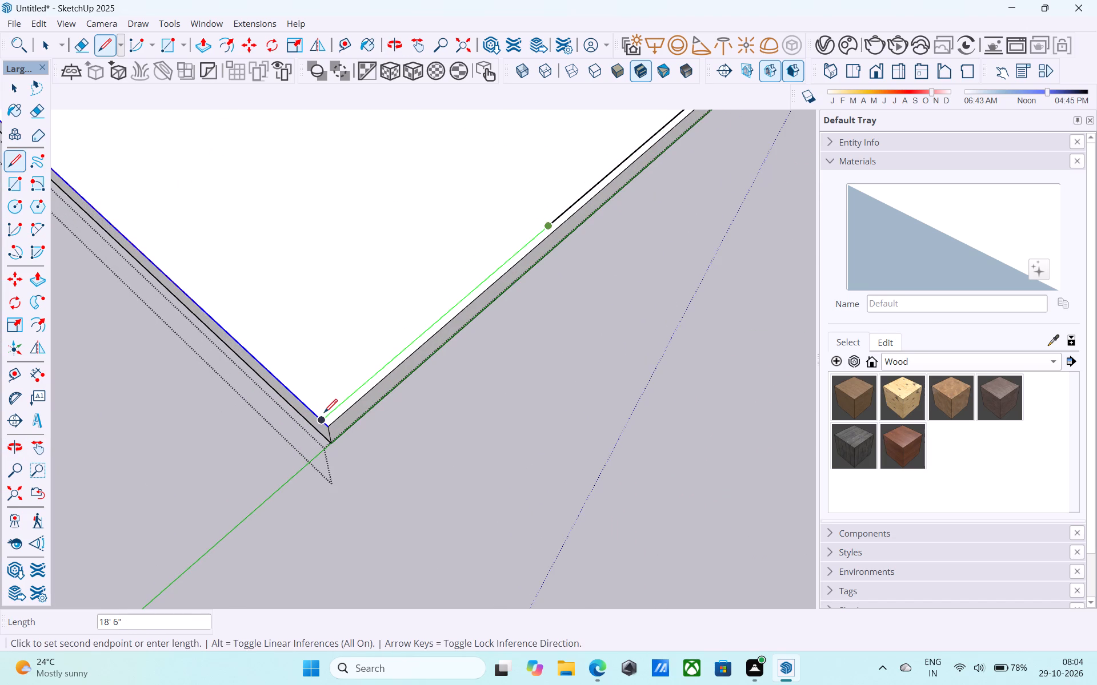
click(324, 418)
key(space)
Copy the slab's top edge along the red axis at the origin 6" inward.
scroll(324, 418, down, 5)
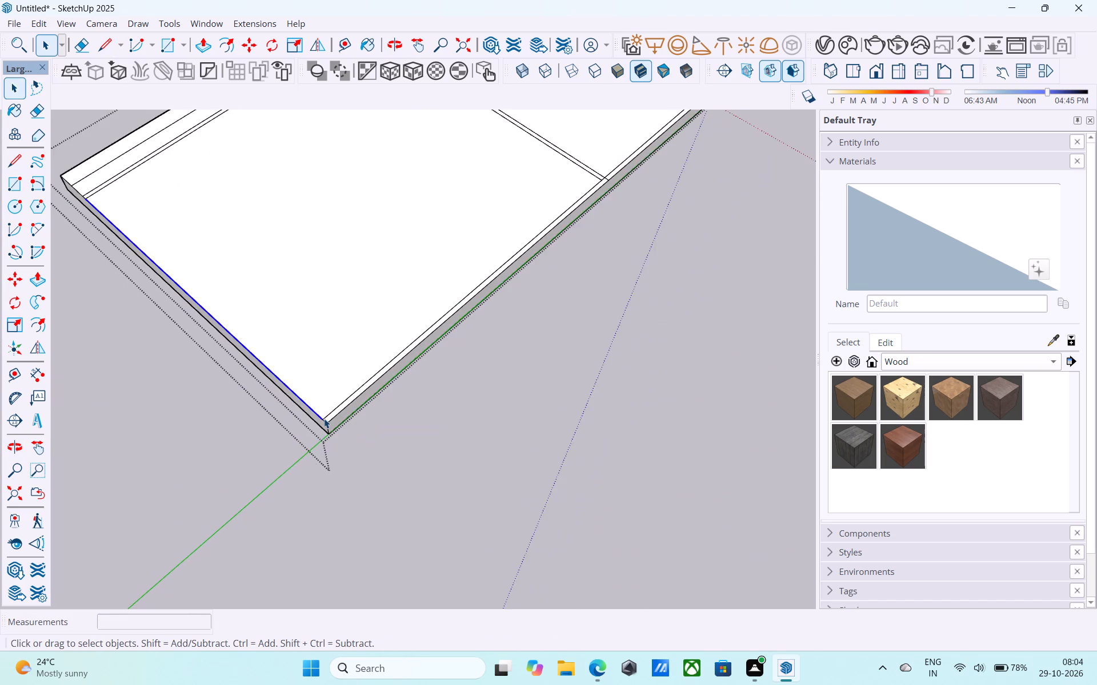
scroll(324, 418, down, 8)
middle_drag(520, 333, 0, 316)
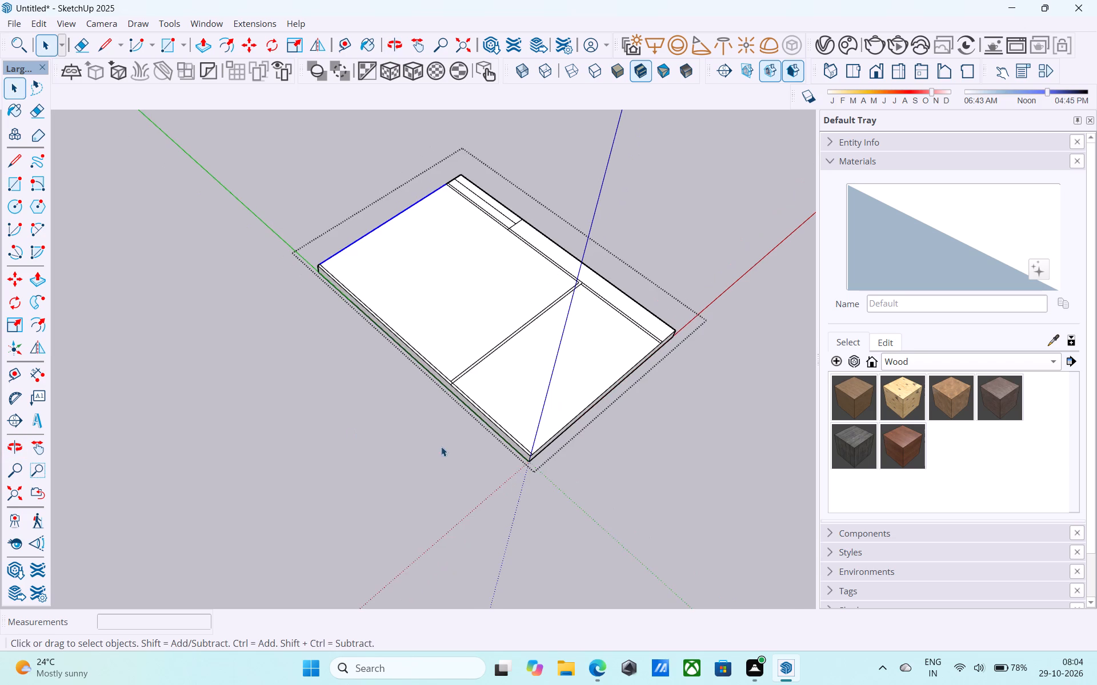
scroll(441, 446, down, 4)
scroll(498, 472, up, 1)
middle_drag(522, 373, 533, 309)
scroll(555, 400, up, 14)
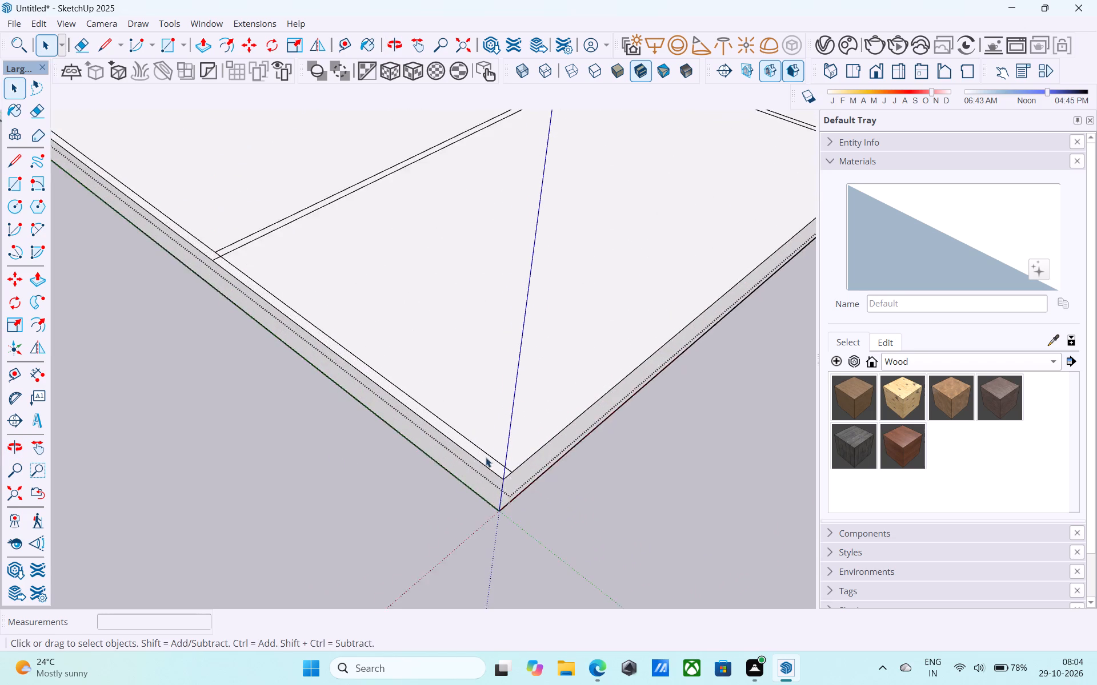
scroll(486, 457, up, 6)
click(525, 470)
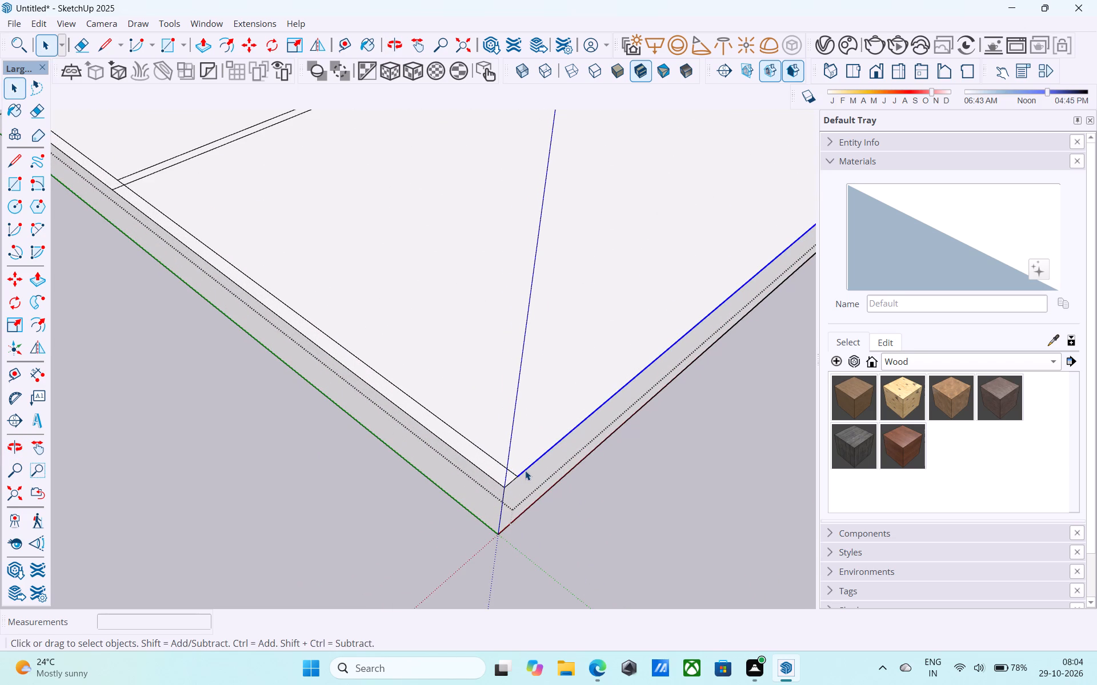
key(m)
click(518, 474)
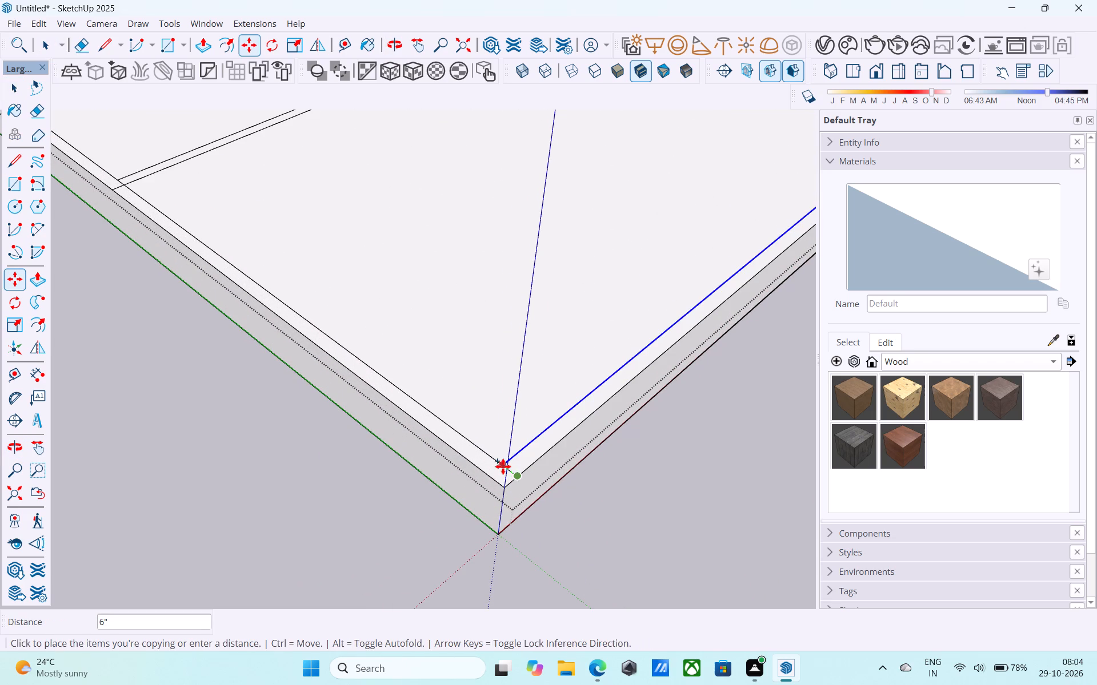
click(503, 466)
Erase the short line segment between the copied edge and the slab edge at the origin corner.
key(e)
scroll(508, 463, up, 5)
drag(510, 469, 509, 470)
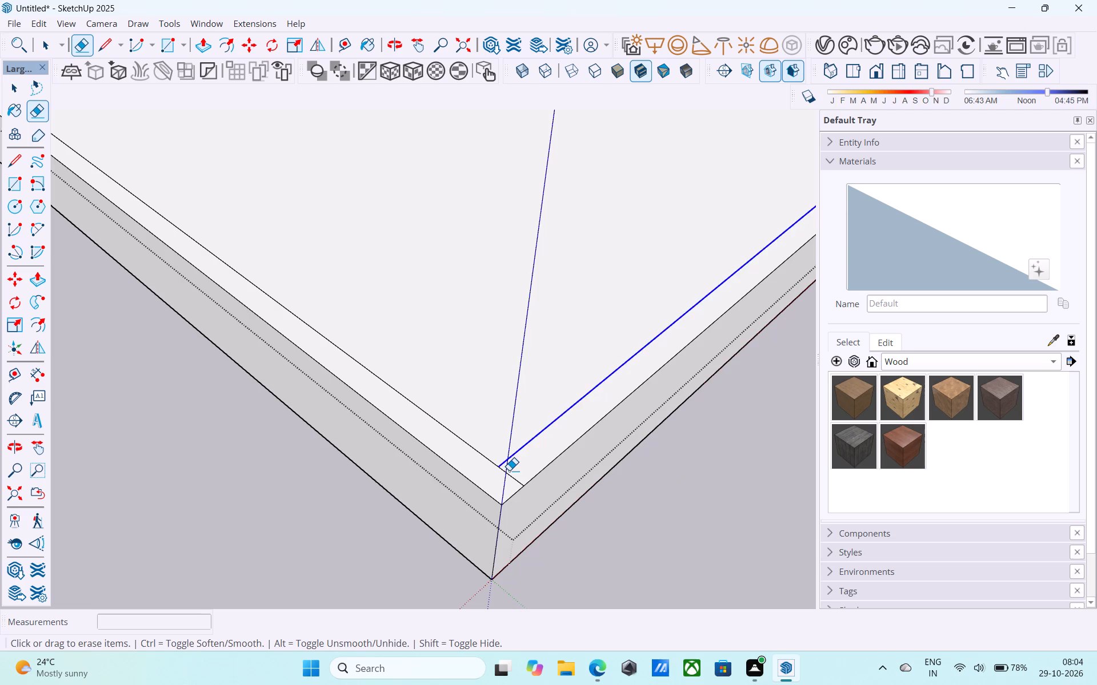
drag(509, 470, 505, 473)
scroll(505, 473, down, 14)
key(space)
middle_drag(505, 473, 375, 476)
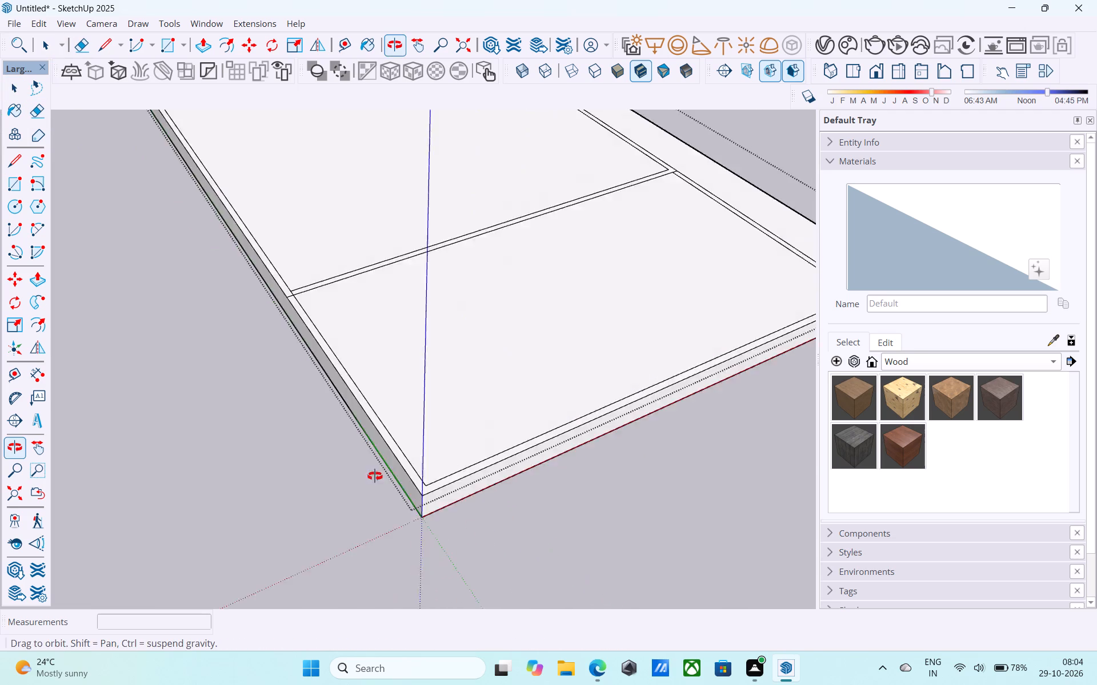
Erase the leftover segments where the copied wall line along the red axis meets the long wall strip away from the origin.
middle_drag(375, 476, 287, 477)
scroll(250, 476, down, 9)
scroll(486, 460, up, 12)
key(e)
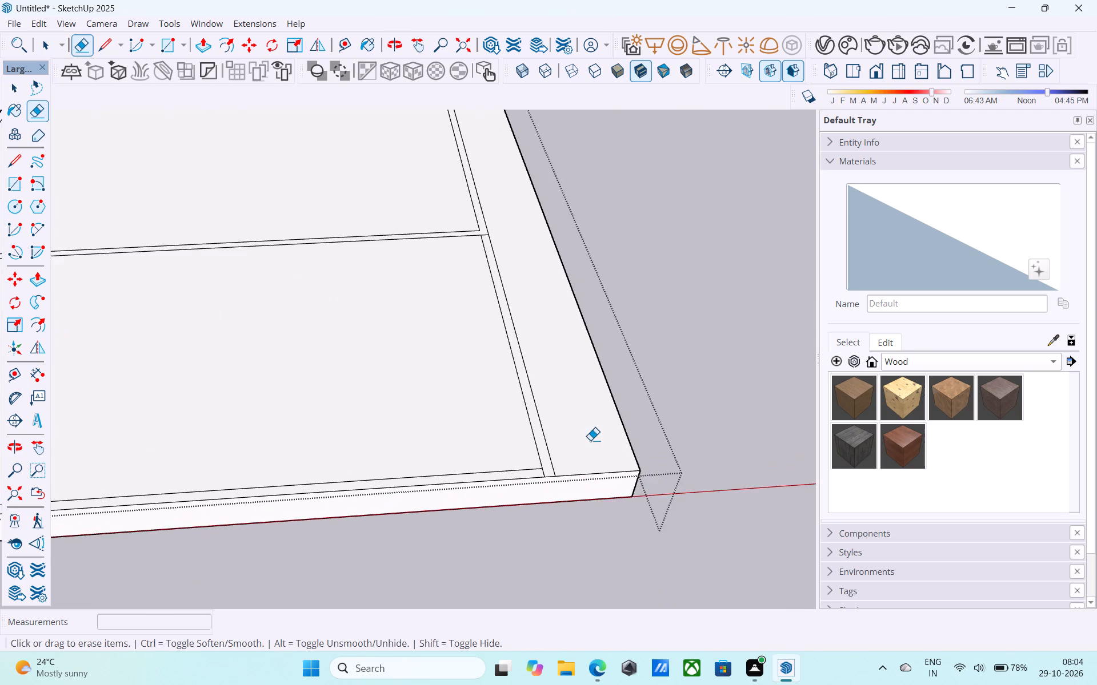
scroll(590, 440, up, 12)
drag(632, 456, 664, 461)
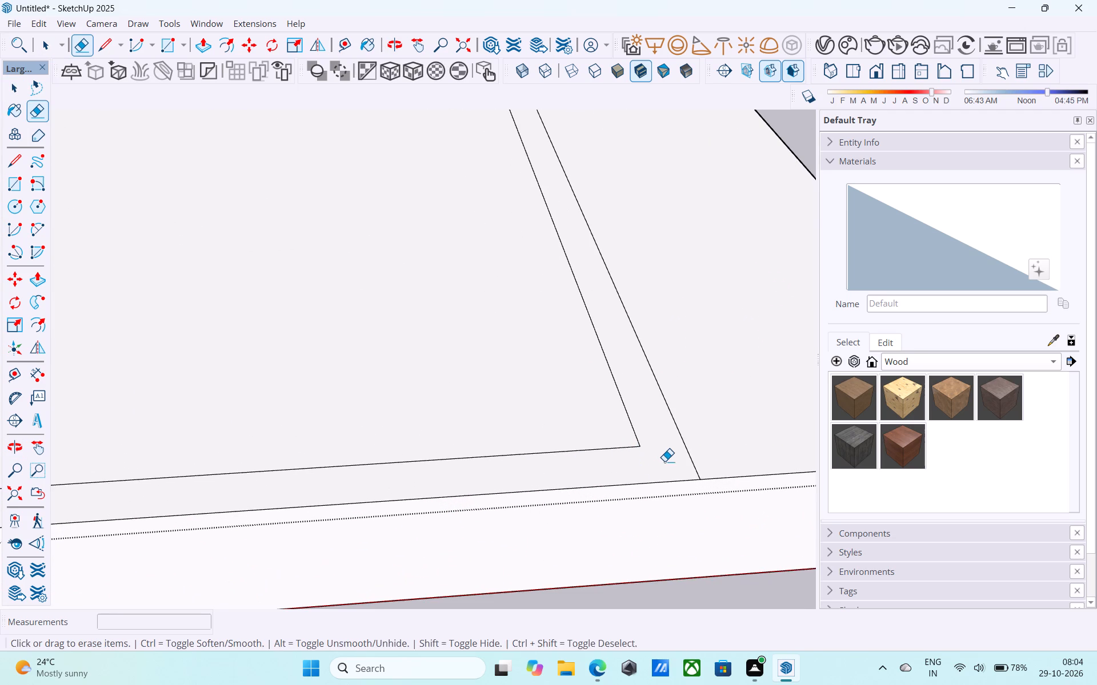
key(space)
Draw a short edge across the dividing wall strip's end, in line with the inner edge of the long wall opposite the green axis.
scroll(666, 452, down, 20)
scroll(666, 452, down, 6)
middle_drag(587, 245, 732, 293)
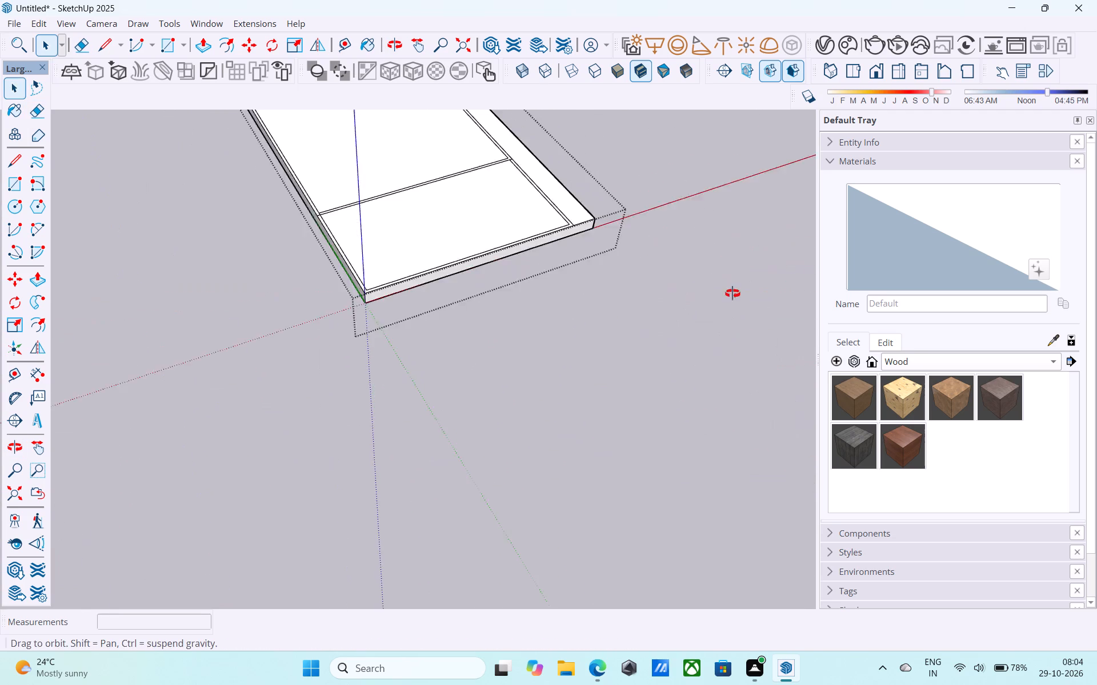
middle_drag(732, 293, 741, 299)
scroll(614, 256, down, 6)
middle_drag(612, 261, 841, 283)
shift+middle_drag(602, 286, 770, 280)
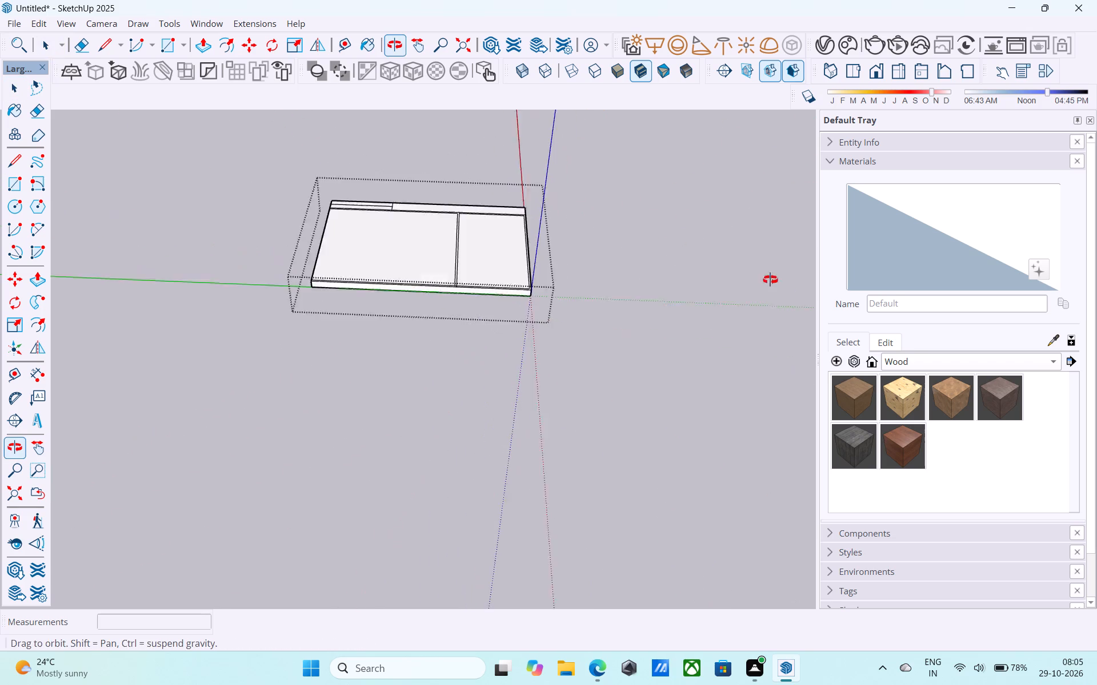
shift+middle_drag(770, 280, 806, 263)
middle_drag(473, 238, 600, 339)
scroll(567, 240, up, 5)
scroll(426, 156, up, 10)
key(l)
scroll(431, 155, up, 9)
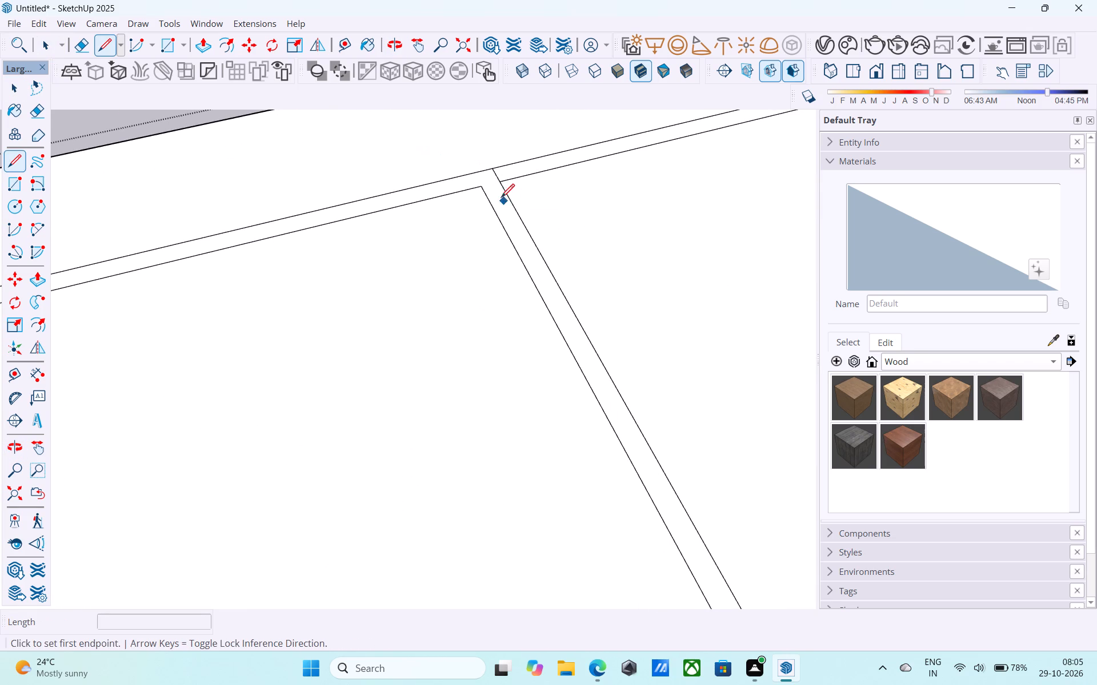
click(487, 189)
click(507, 179)
Erase the dividing strip's line stub that crosses the long wall strip at the new short edge.
scroll(394, 169, down, 5)
scroll(395, 168, up, 4)
key(e)
scroll(483, 161, up, 4)
drag(483, 180, 511, 178)
scroll(414, 171, down, 5)
scroll(410, 170, up, 1)
scroll(407, 170, down, 3)
key(space)
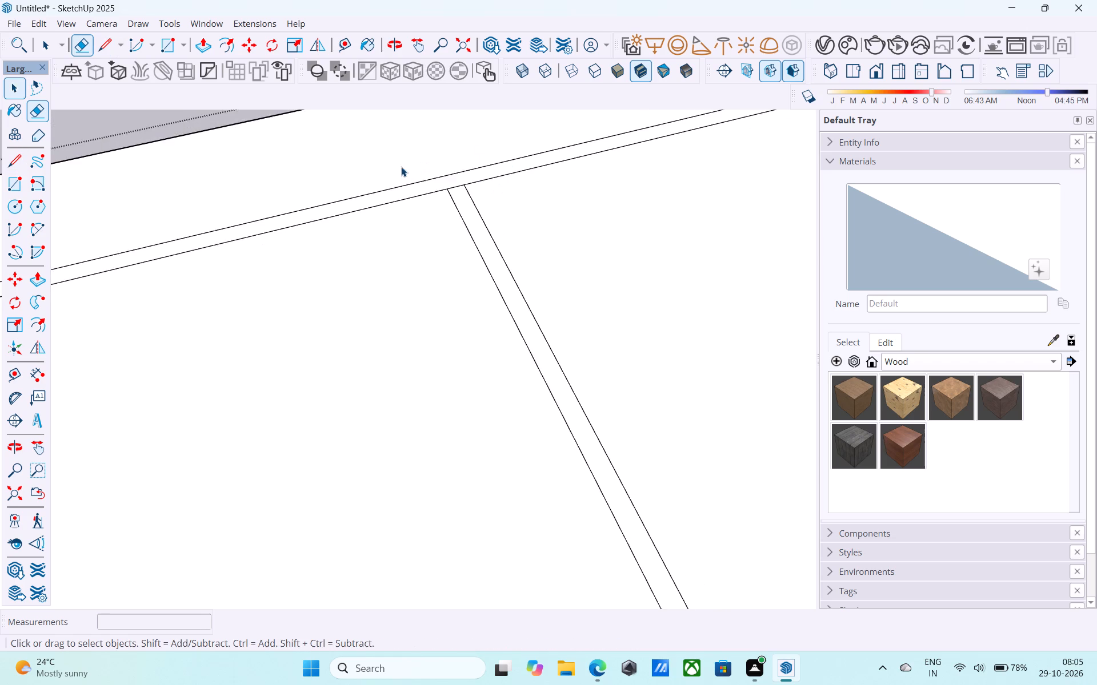
Erase the dividing strip's line stub crossing the wall strip along the green-axis edge of the slab.
scroll(401, 167, down, 16)
scroll(500, 332, up, 6)
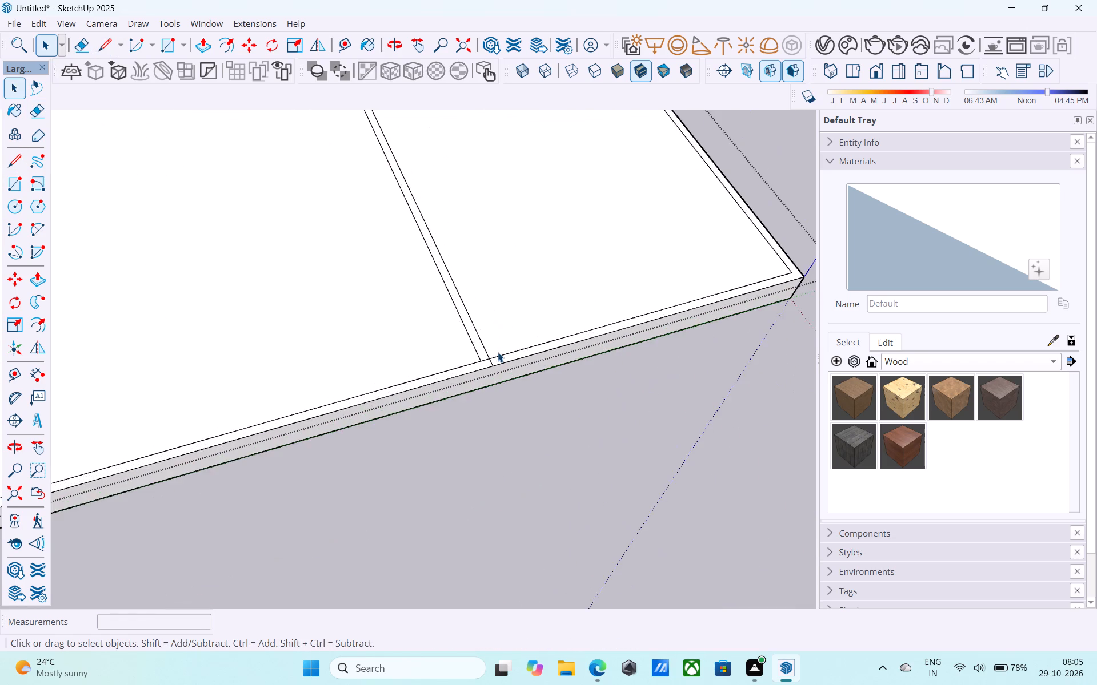
scroll(498, 352, up, 4)
key(l)
scroll(497, 354, up, 9)
key(e)
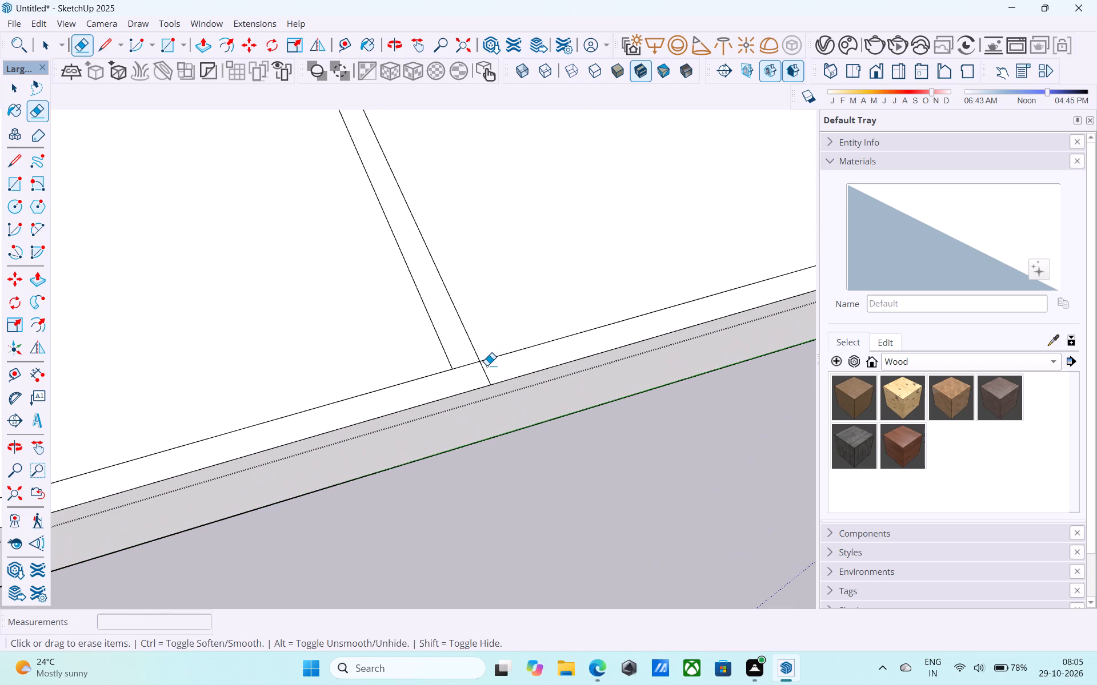
drag(488, 374, 479, 378)
key(space)
Copy the dividing wall strip about 10' 3" along the green axis, away from the origin.
scroll(477, 377, down, 19)
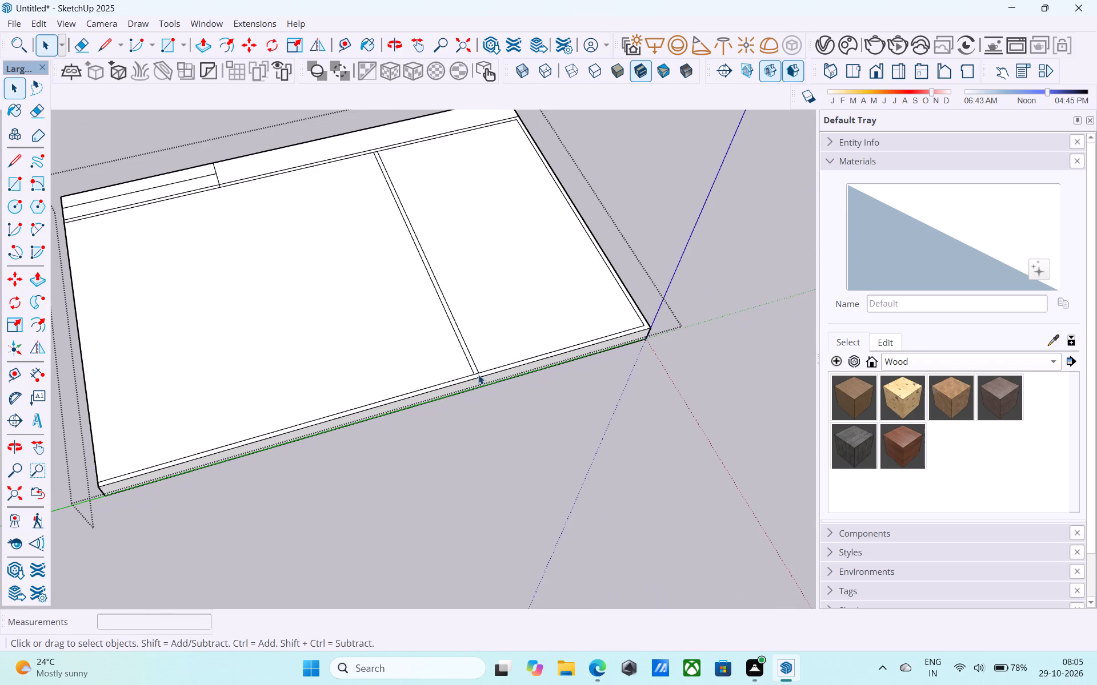
middle_drag(477, 369, 477, 364)
scroll(467, 353, up, 7)
click(467, 353)
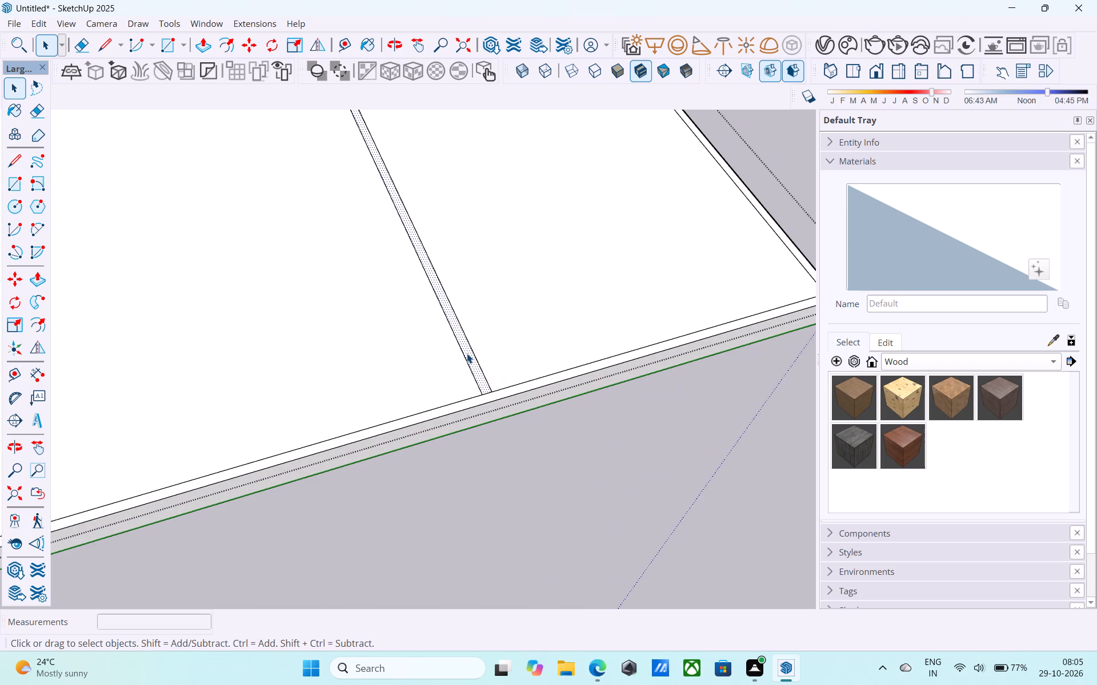
key(m)
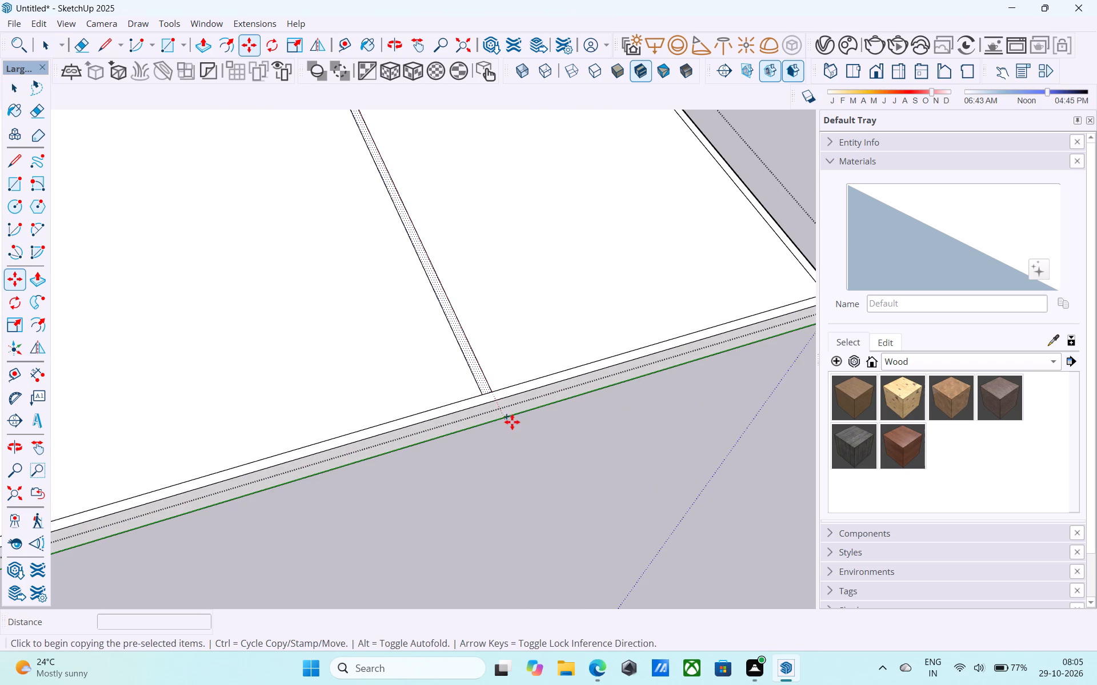
scroll(495, 397, up, 5)
click(490, 387)
scroll(490, 386, down, 5)
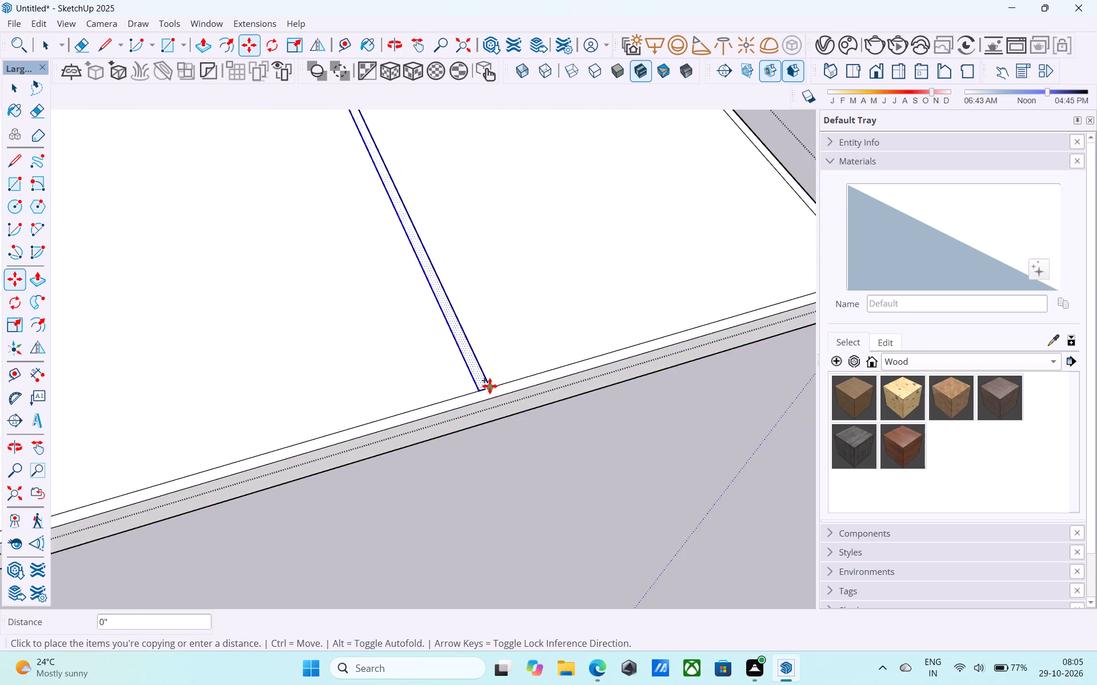
scroll(490, 386, down, 6)
scroll(382, 404, up, 3)
scroll(382, 404, down, 10)
middle_drag(385, 411, 372, 402)
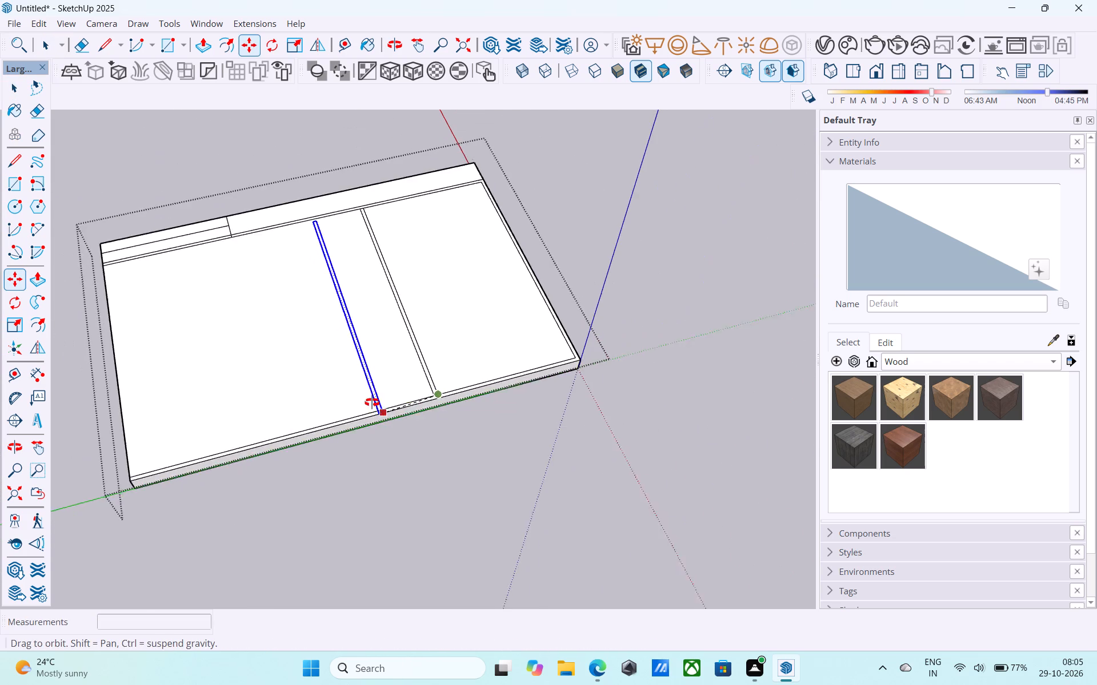
middle_drag(372, 402, 353, 390)
scroll(354, 392, up, 4)
click(357, 412)
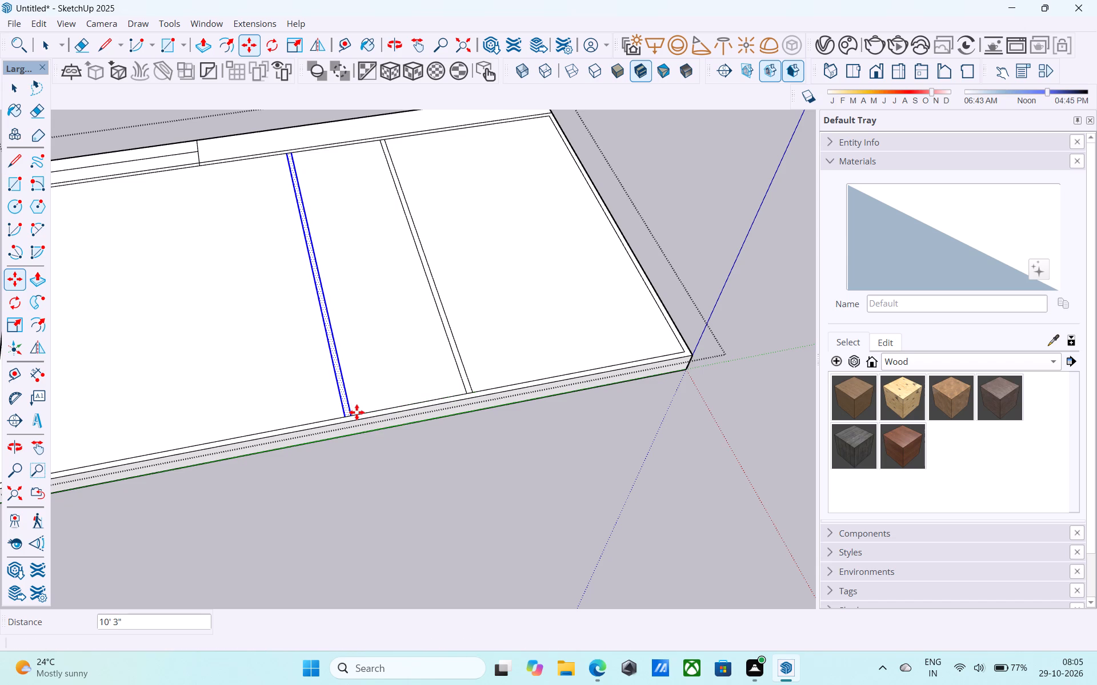
Erase the original dividing wall strip between the copy and the origin-side wall.
scroll(357, 412, down, 5)
middle_drag(357, 412, 361, 405)
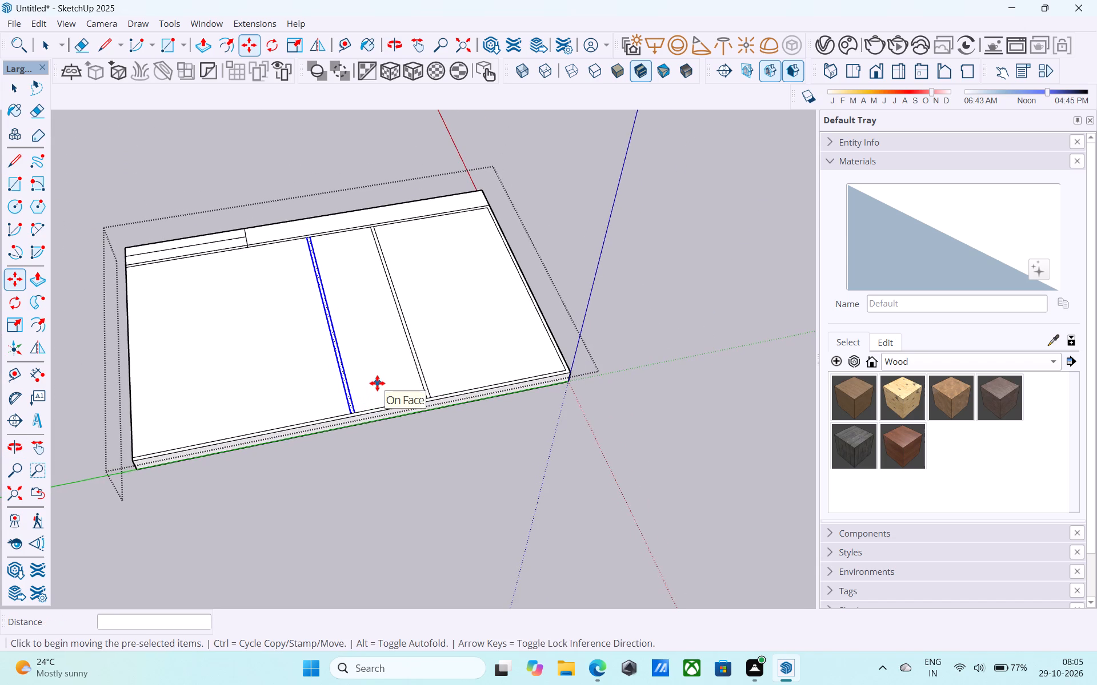
scroll(379, 381, up, 5)
key(e)
drag(391, 366, 526, 301)
key(space)
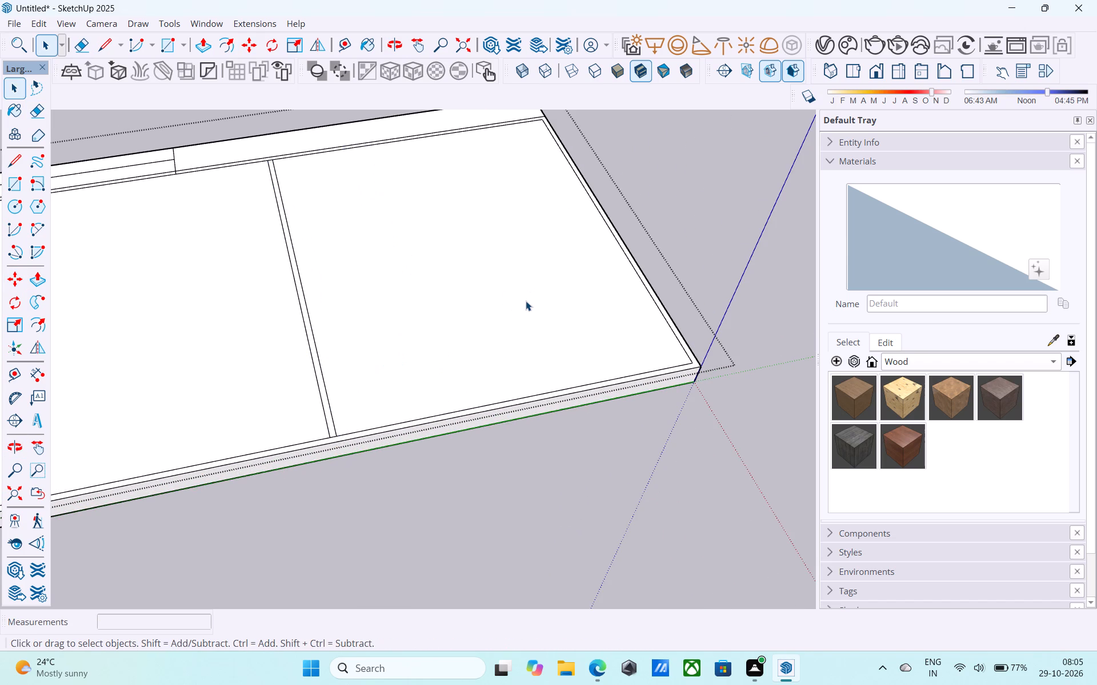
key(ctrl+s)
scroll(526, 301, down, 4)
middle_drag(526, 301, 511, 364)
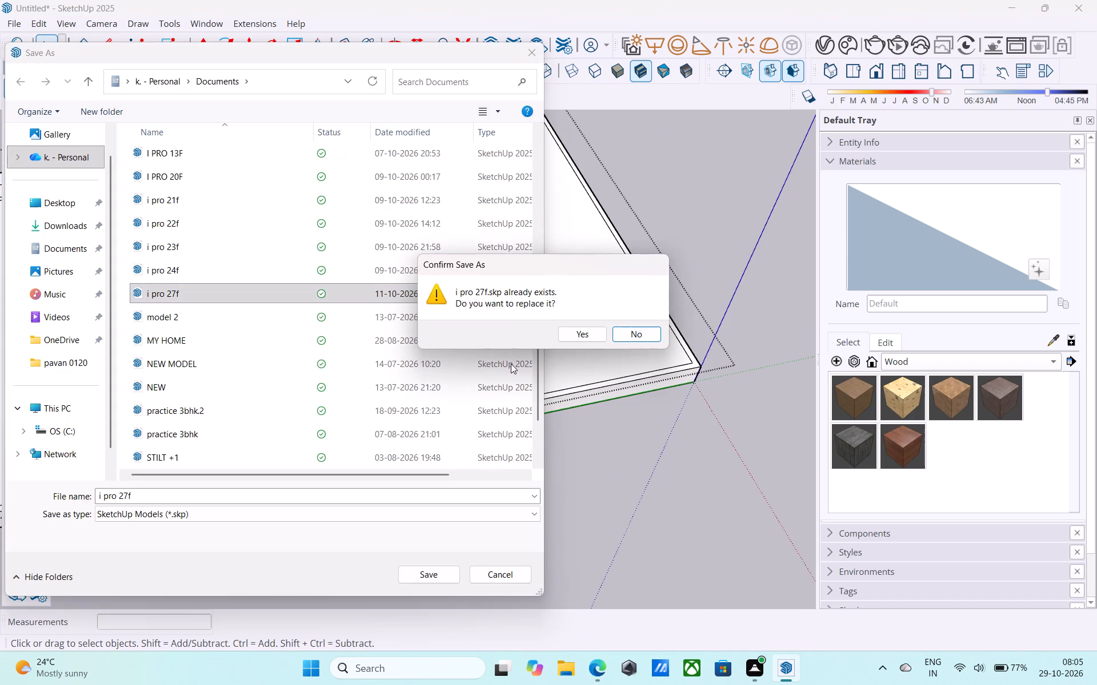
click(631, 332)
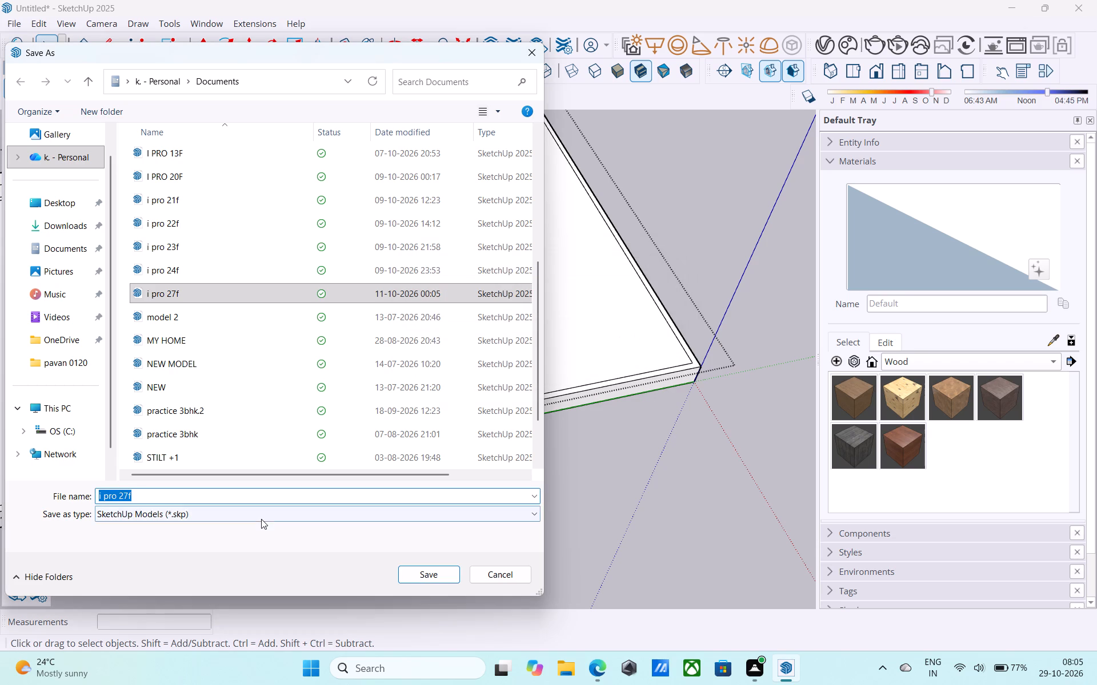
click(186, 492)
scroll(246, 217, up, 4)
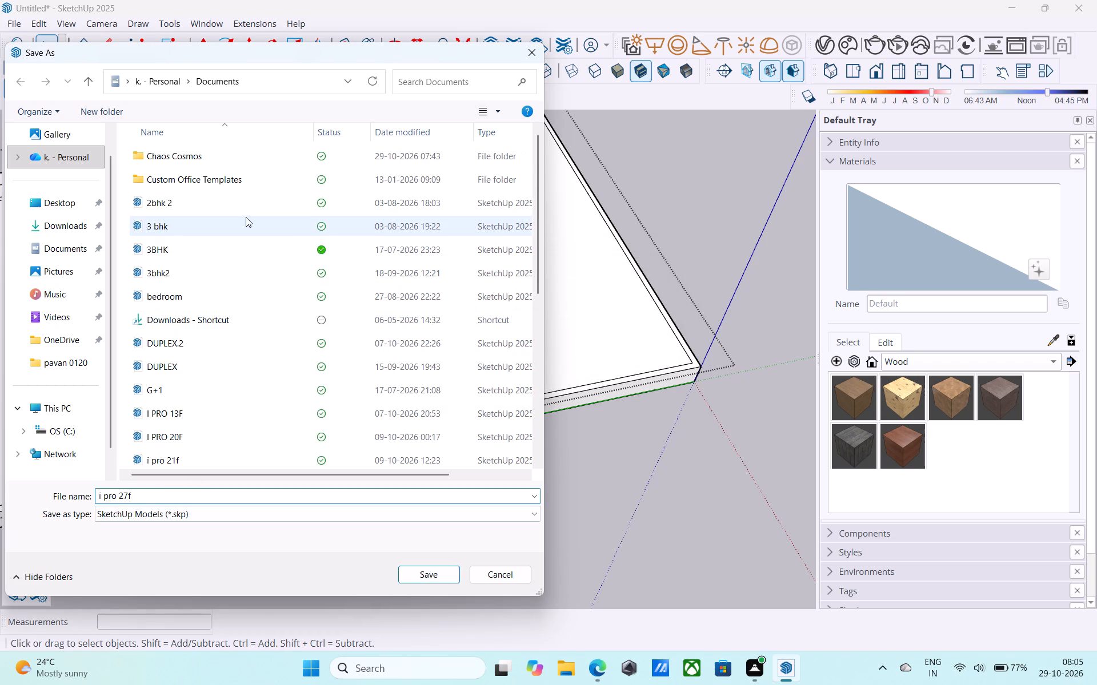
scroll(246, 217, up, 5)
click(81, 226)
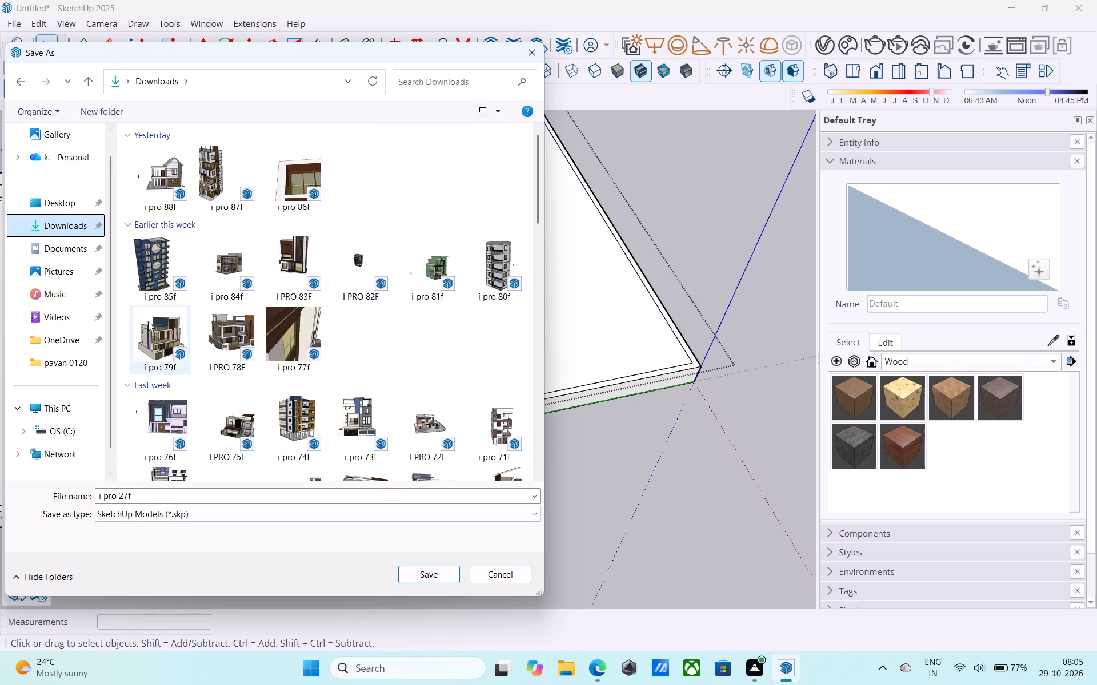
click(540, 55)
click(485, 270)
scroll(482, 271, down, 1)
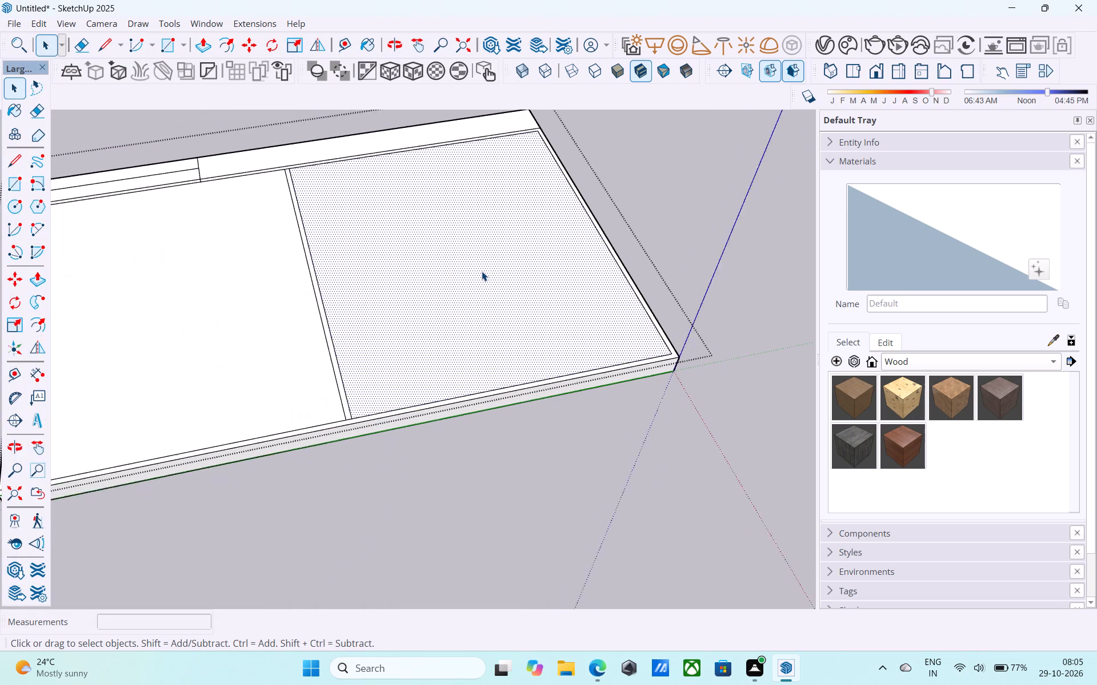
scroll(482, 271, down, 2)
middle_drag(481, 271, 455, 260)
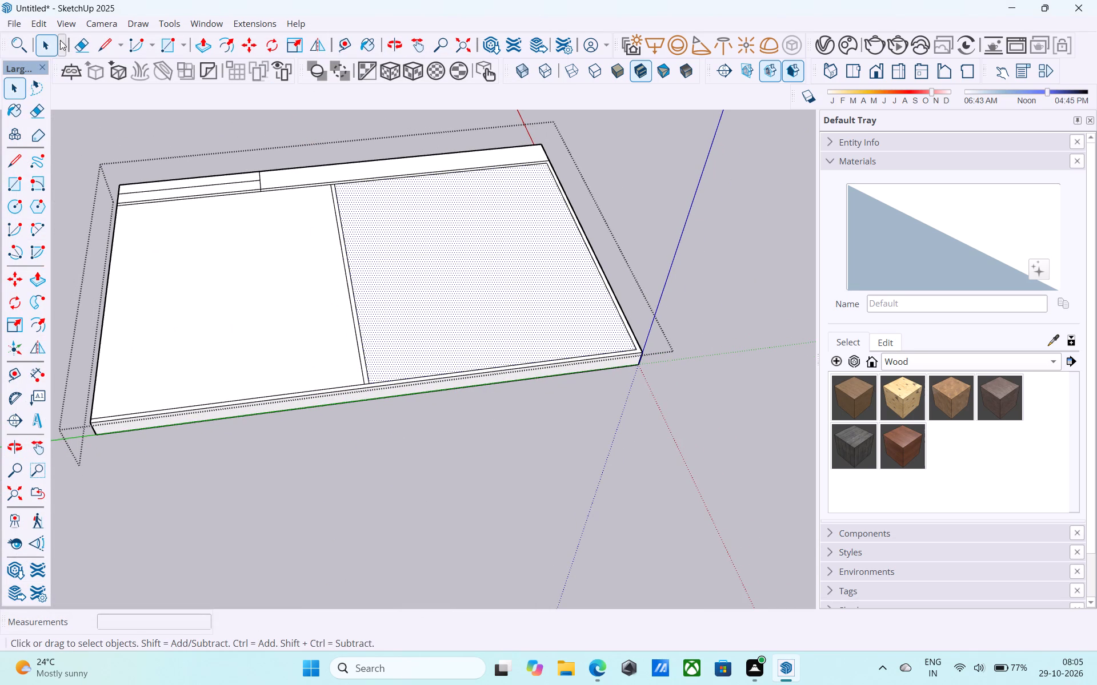
Save the model in the Downloads folder as "i pro 89f".
key(ctrl+s)
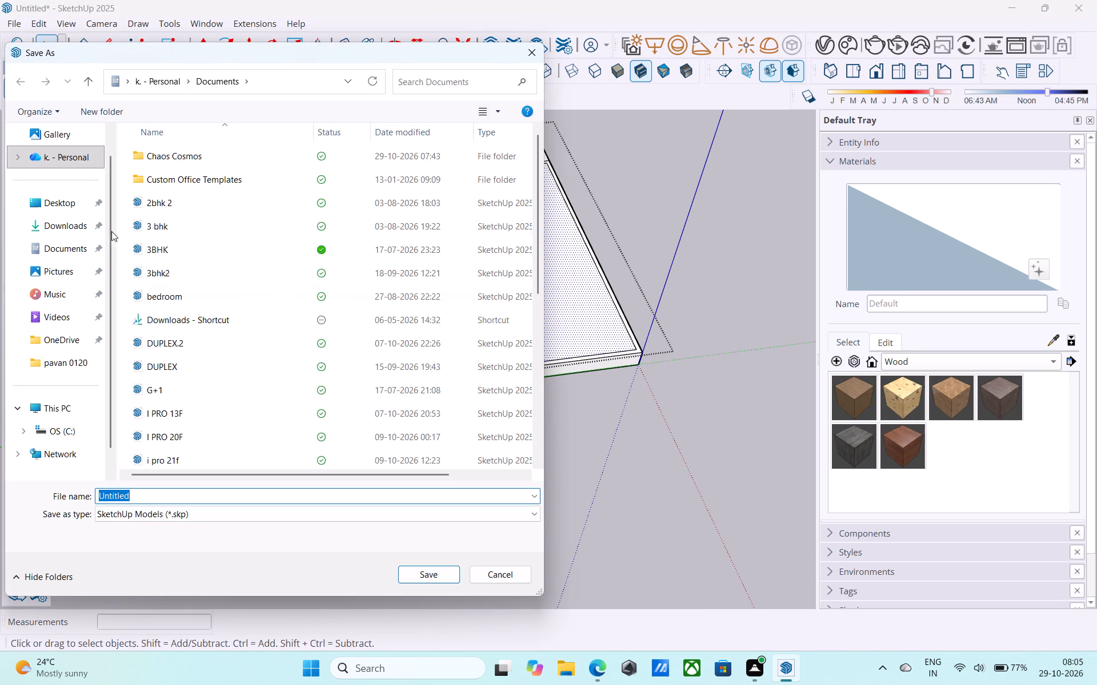
click(67, 229)
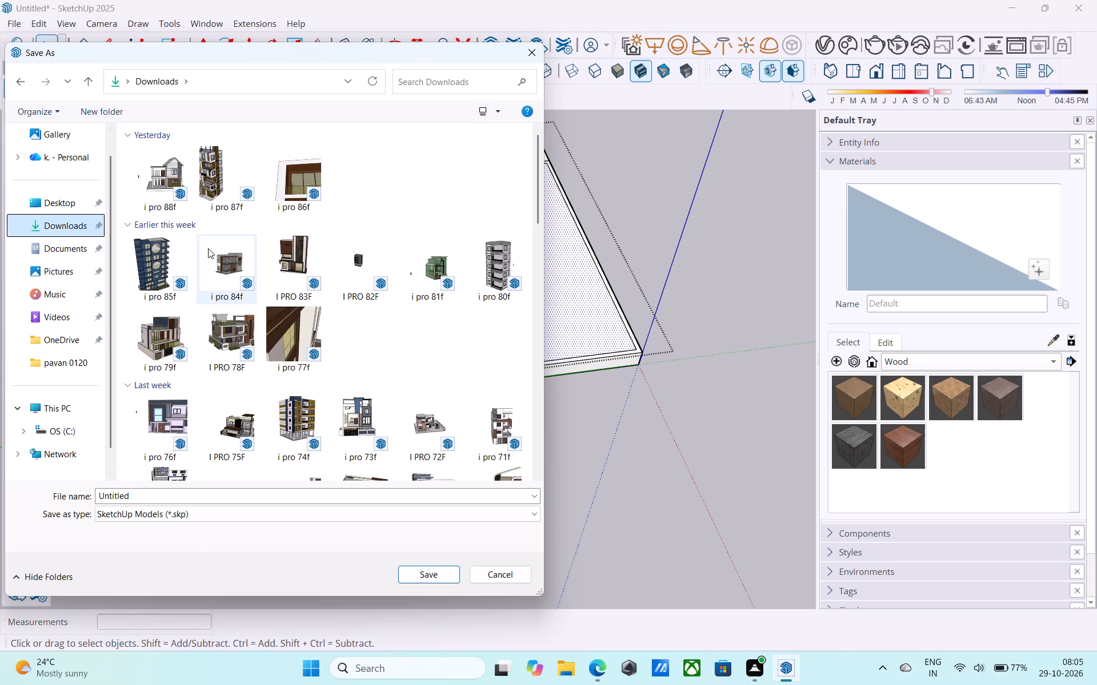
click(149, 496)
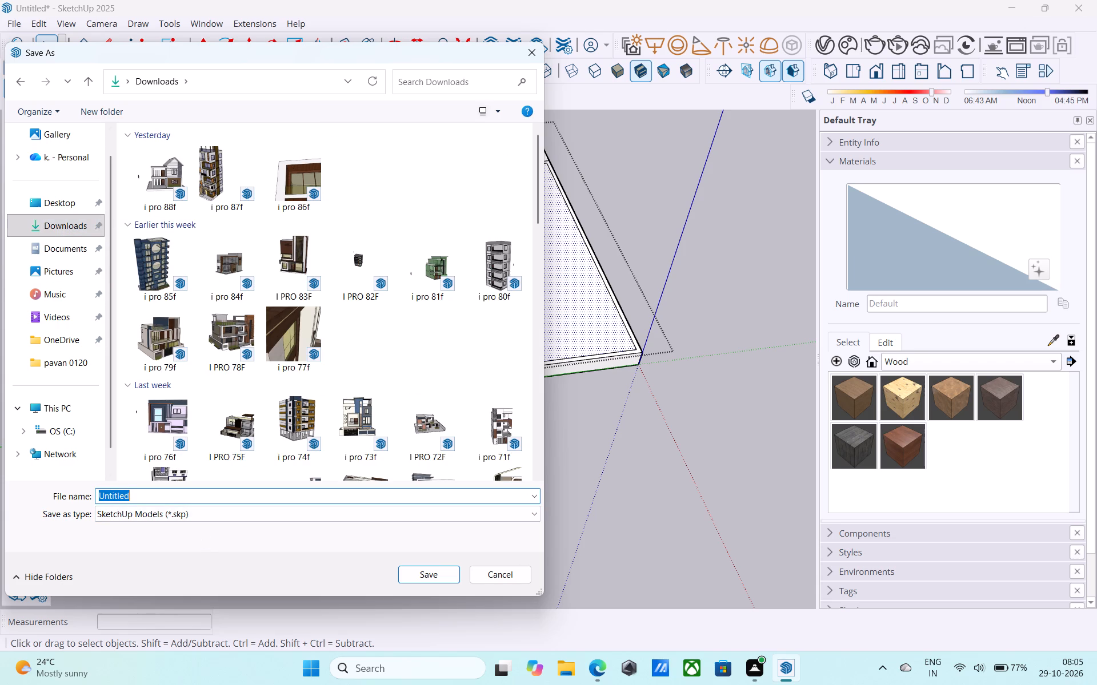
text(i pro)
key(space)
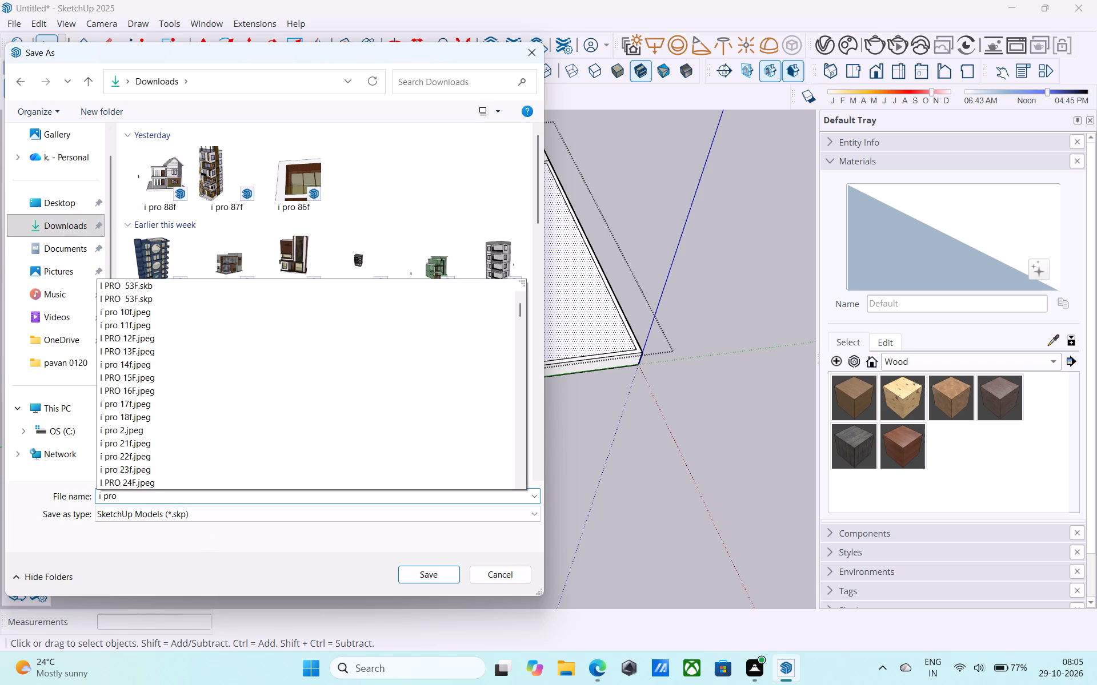
text(89)
key(f)
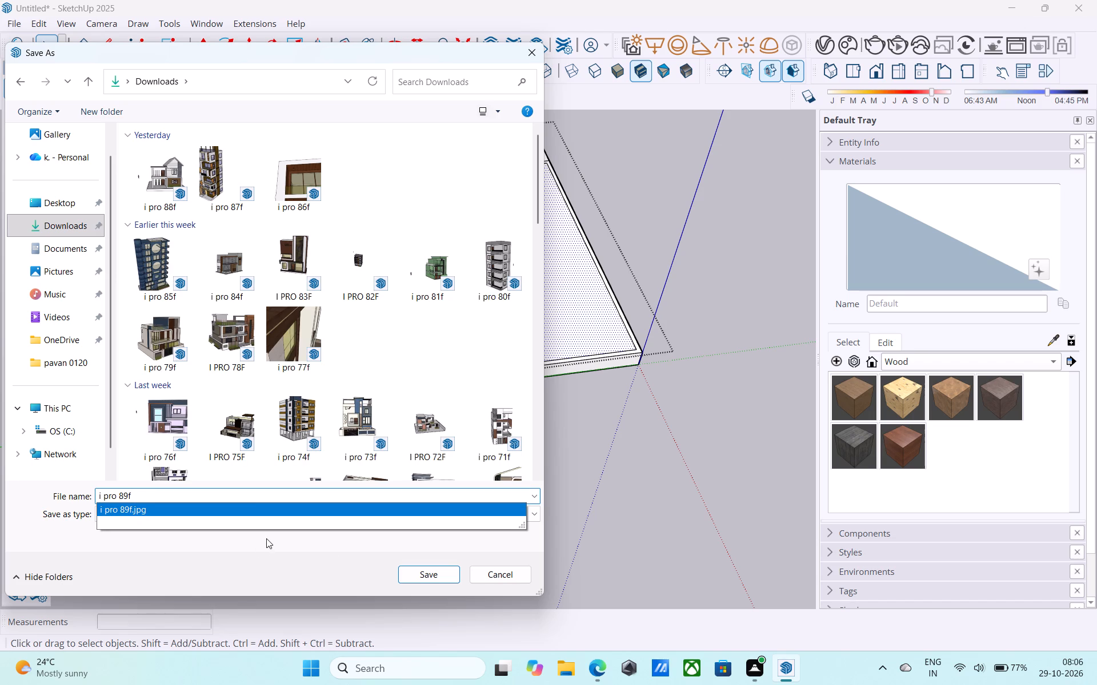
click(406, 571)
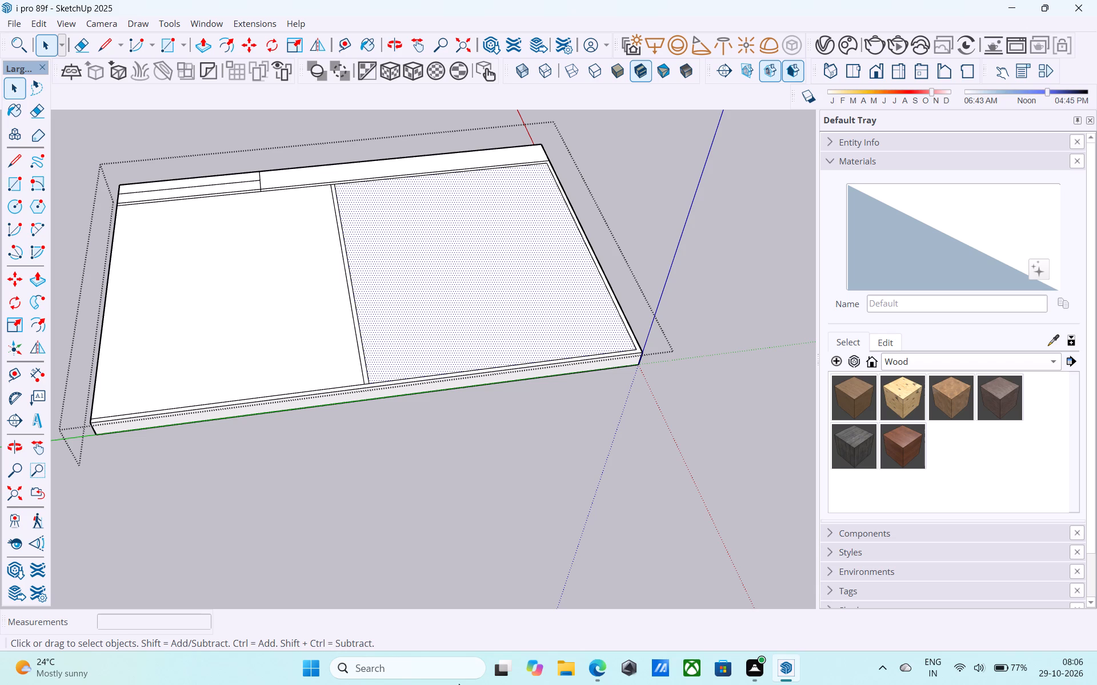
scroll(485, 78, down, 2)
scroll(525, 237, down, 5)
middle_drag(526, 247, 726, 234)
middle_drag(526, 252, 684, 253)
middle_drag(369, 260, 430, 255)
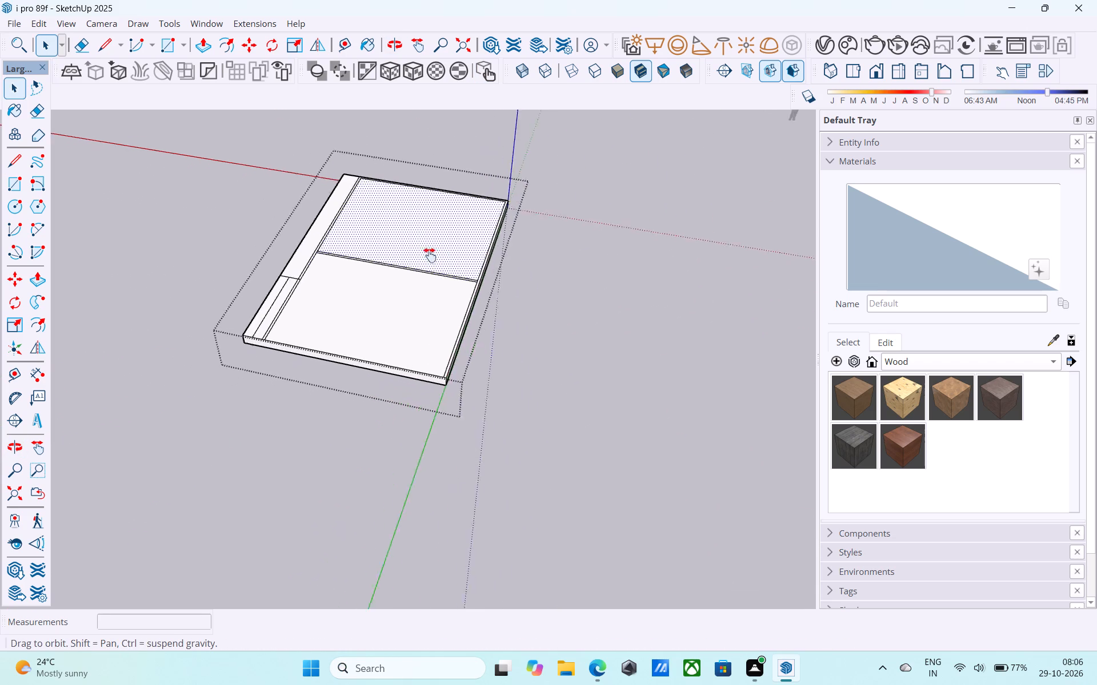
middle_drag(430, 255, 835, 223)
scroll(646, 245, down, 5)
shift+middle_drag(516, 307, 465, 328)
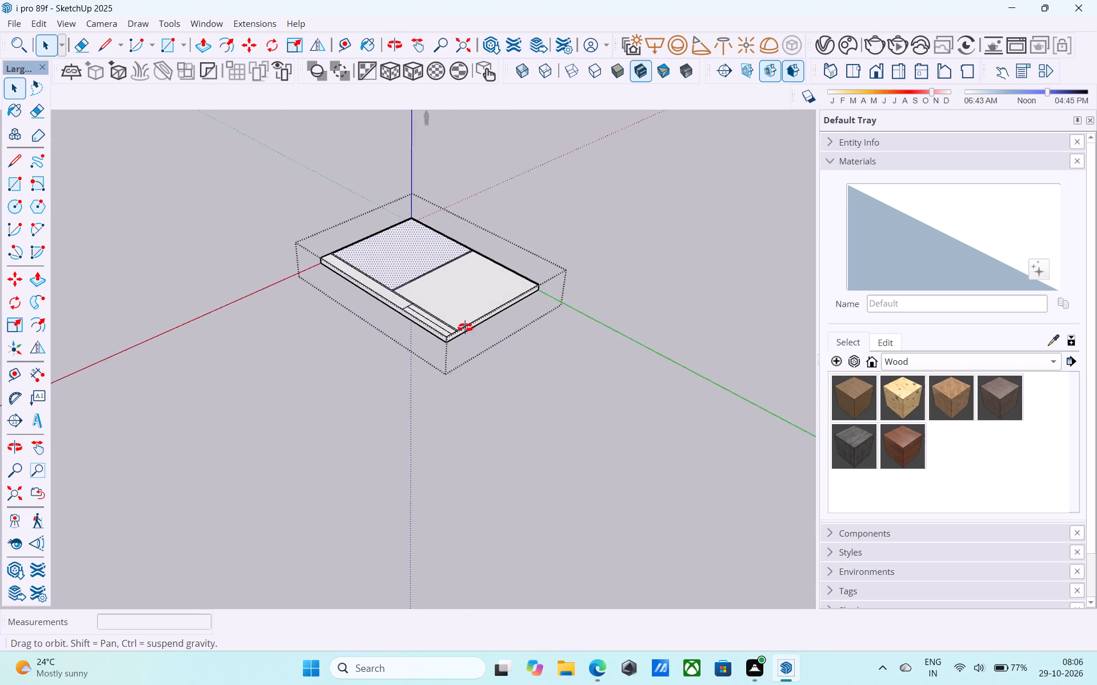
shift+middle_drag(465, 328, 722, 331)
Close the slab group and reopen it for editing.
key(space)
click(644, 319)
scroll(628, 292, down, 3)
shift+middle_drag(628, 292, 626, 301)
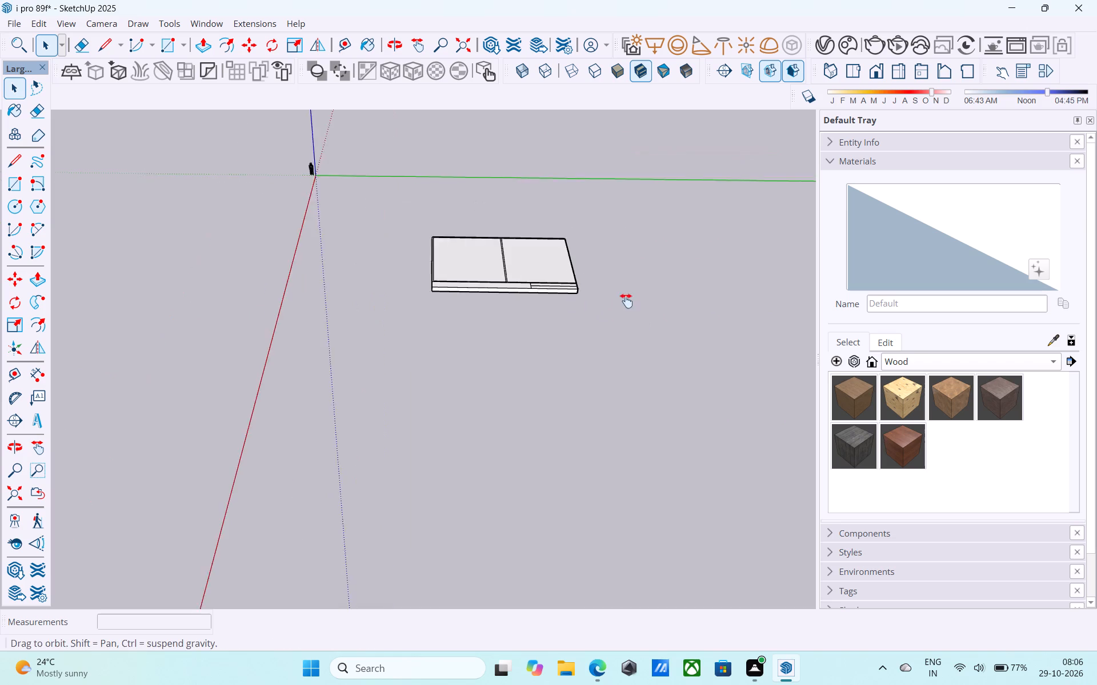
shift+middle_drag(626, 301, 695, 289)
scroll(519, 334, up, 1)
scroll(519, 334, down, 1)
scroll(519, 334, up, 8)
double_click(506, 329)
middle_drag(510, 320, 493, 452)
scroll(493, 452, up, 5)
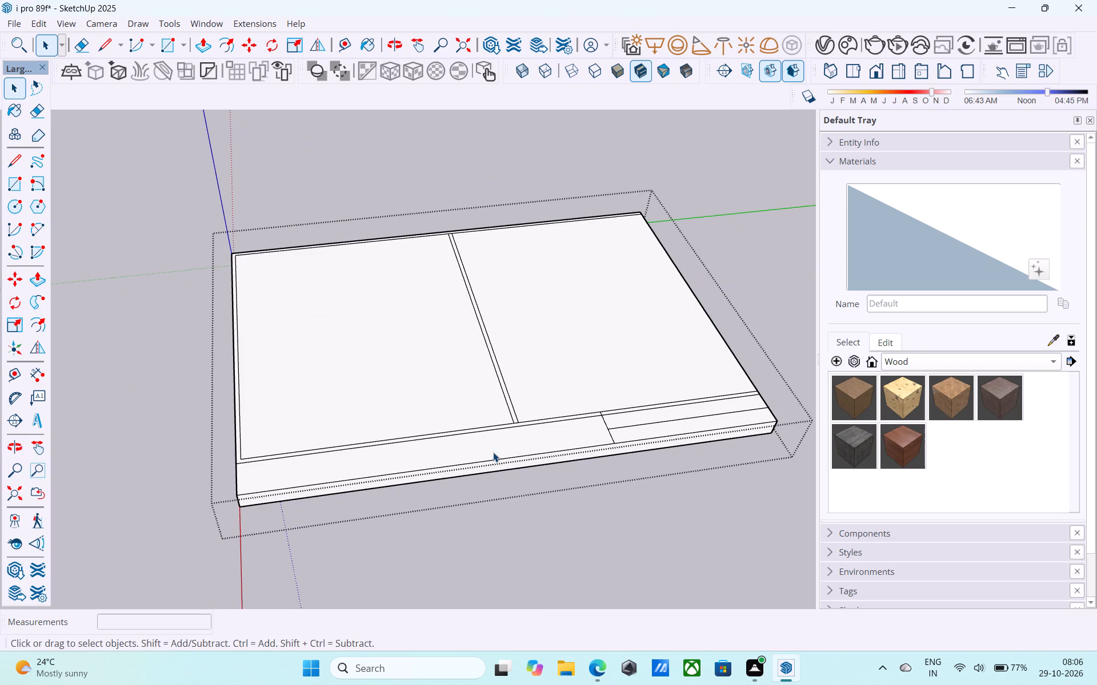
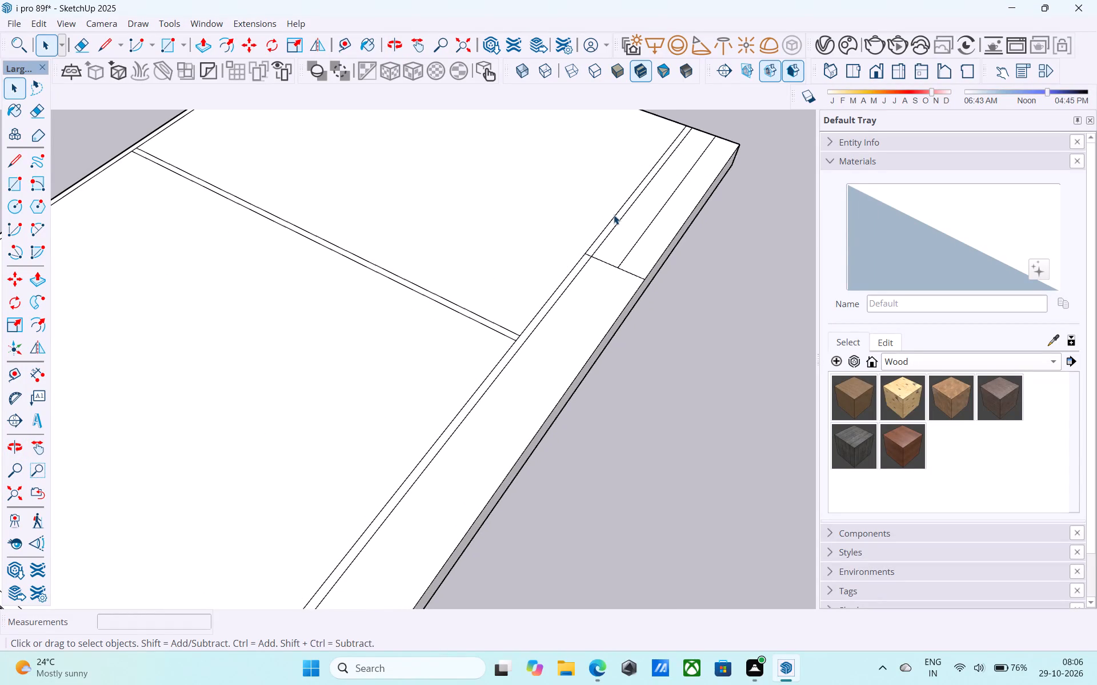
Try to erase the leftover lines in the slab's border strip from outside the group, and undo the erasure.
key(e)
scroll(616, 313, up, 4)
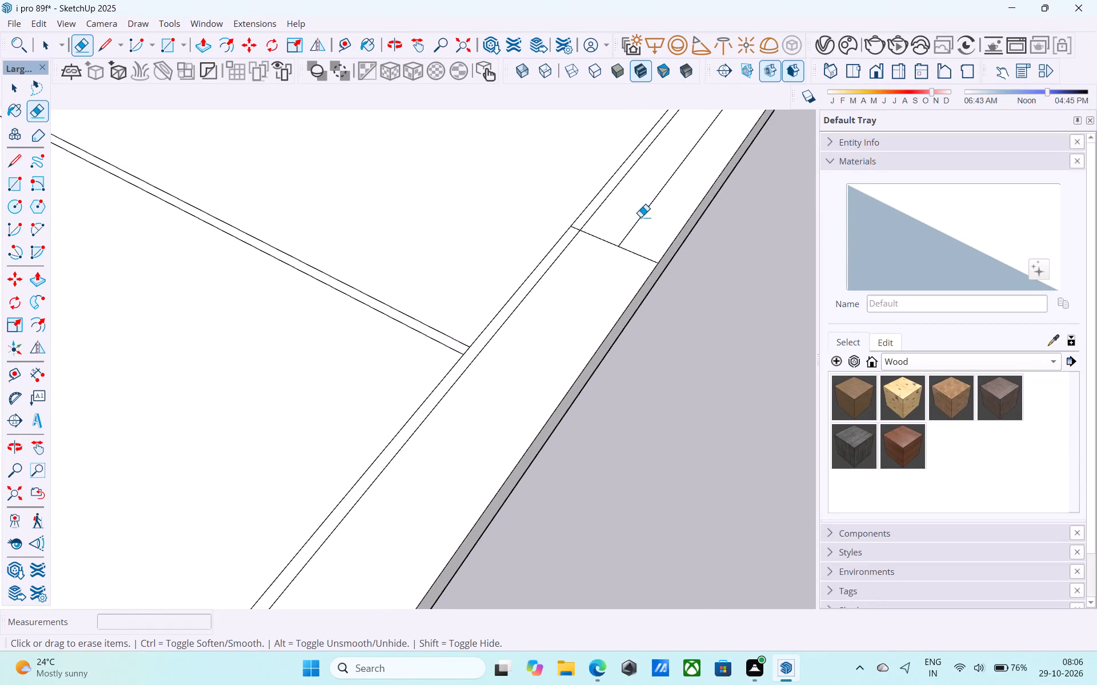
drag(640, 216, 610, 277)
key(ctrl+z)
Open the slab group for editing.
key(space)
double_click(610, 278)
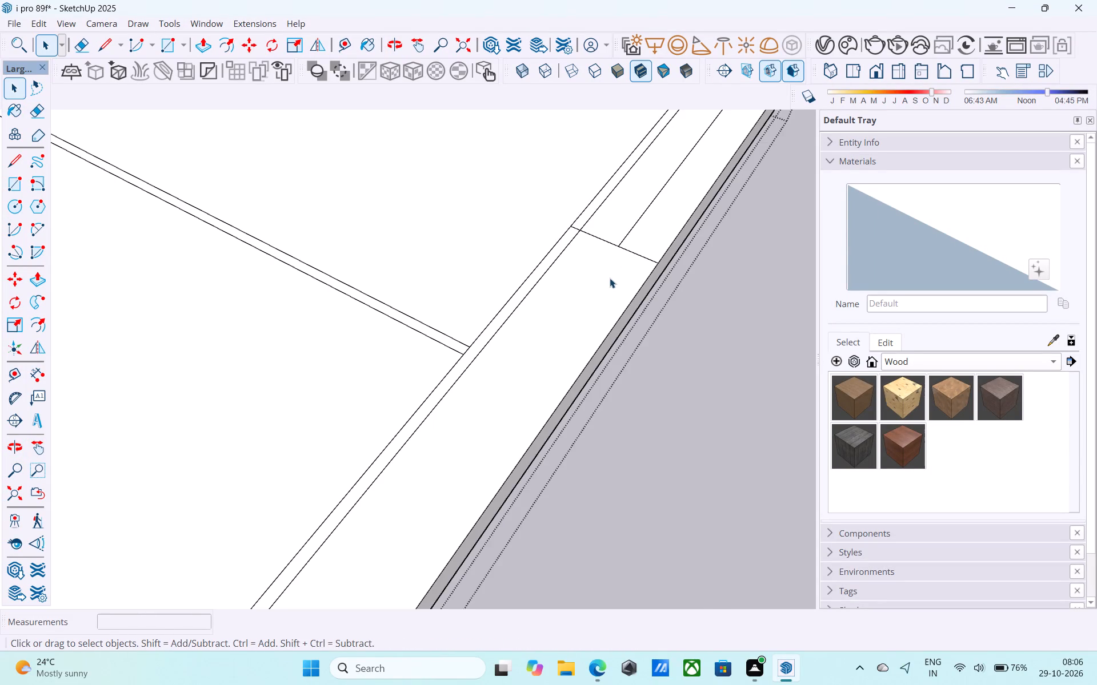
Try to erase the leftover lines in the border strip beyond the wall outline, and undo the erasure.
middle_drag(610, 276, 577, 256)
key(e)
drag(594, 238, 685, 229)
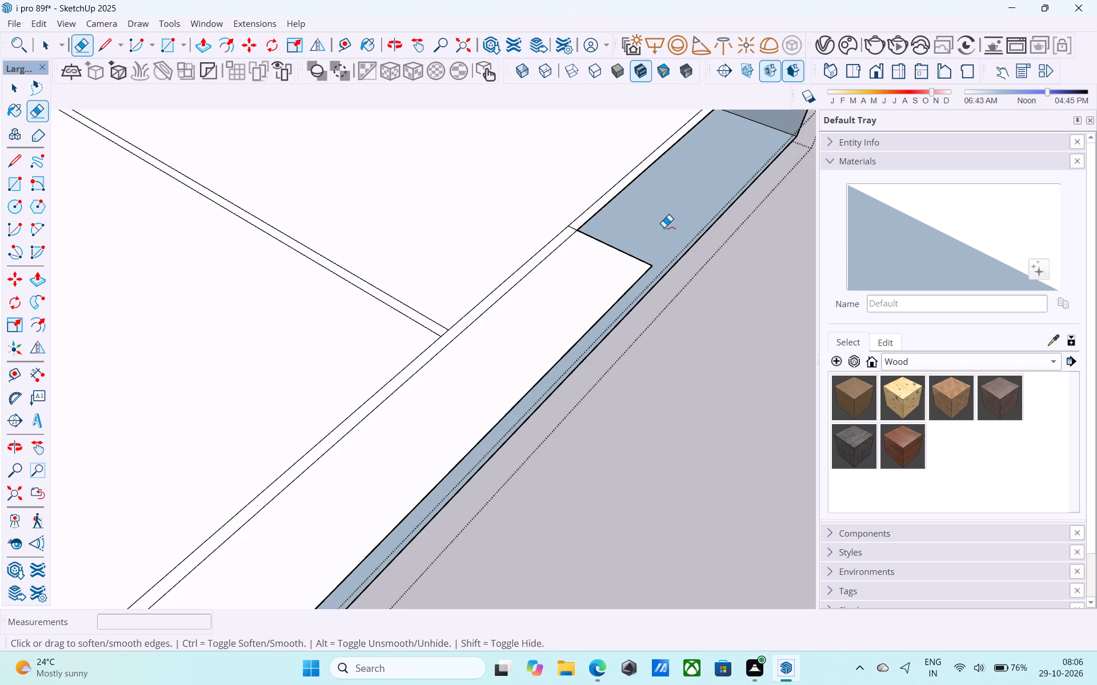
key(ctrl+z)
Erase the leftover lines in the border strip beyond the wall, including the short stub crossing the wall strip.
middle_drag(664, 227, 510, 205)
scroll(538, 287, up, 4)
drag(568, 296, 652, 275)
drag(629, 260, 600, 257)
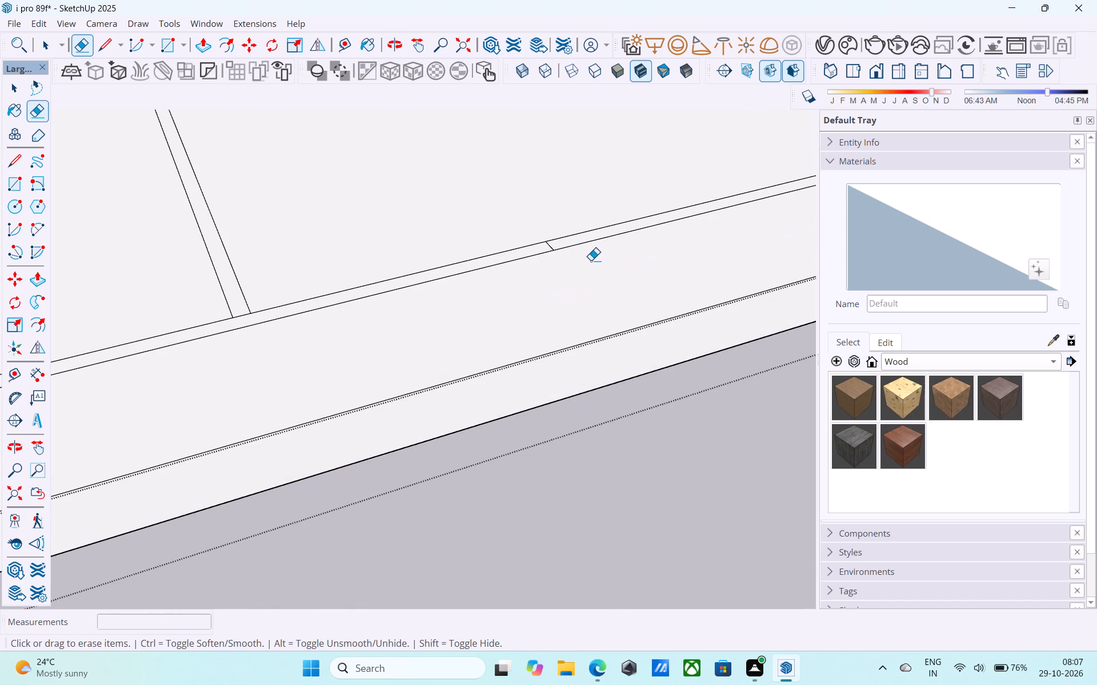
scroll(546, 246, up, 5)
click(548, 245)
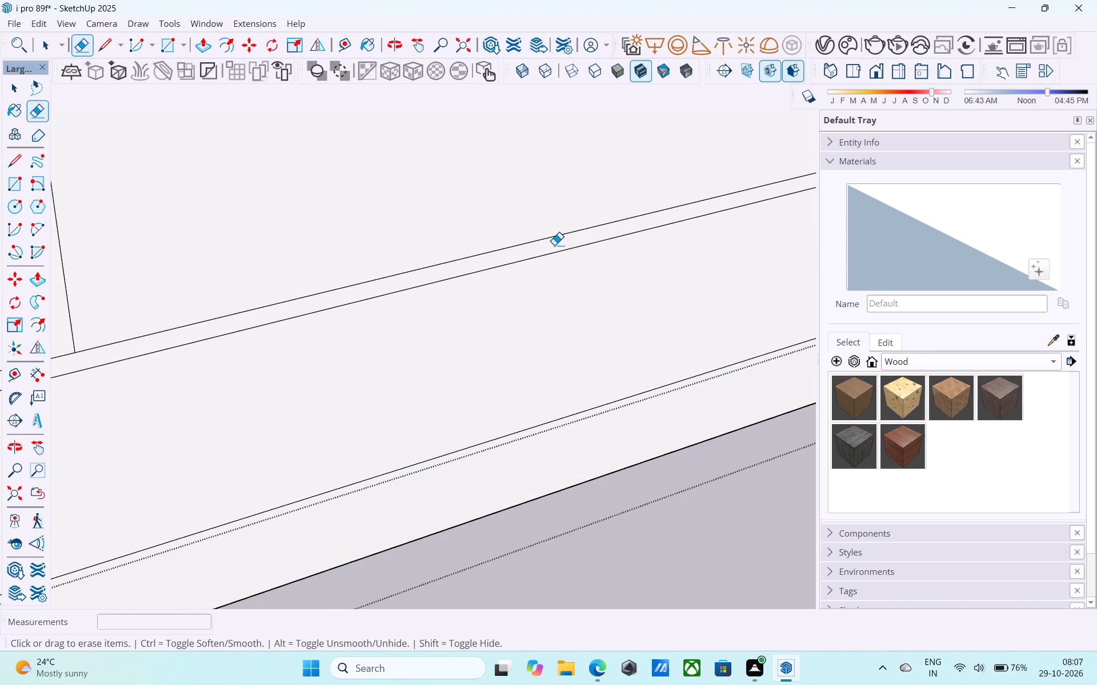
Measure across the slab along the green axis, starting from its edge farthest from the origin.
scroll(557, 272, down, 19)
shift+middle_drag(567, 277, 568, 279)
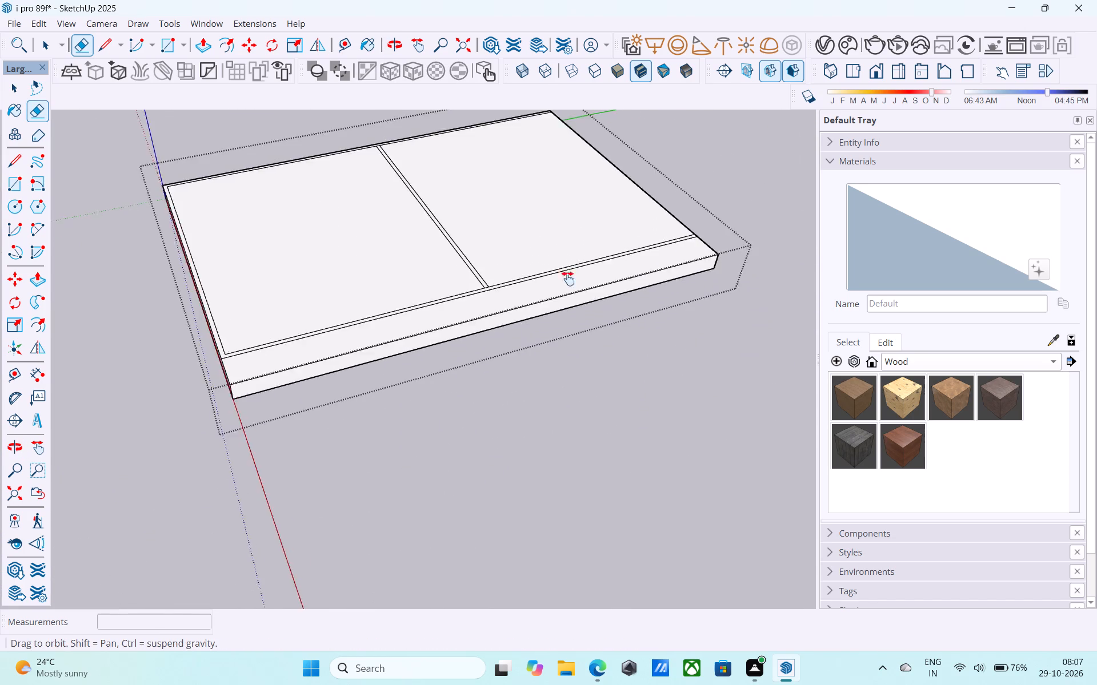
shift+middle_drag(568, 279, 403, 90)
middle_drag(445, 268, 474, 362)
scroll(646, 452, down, 3)
shift+middle_drag(640, 442, 642, 344)
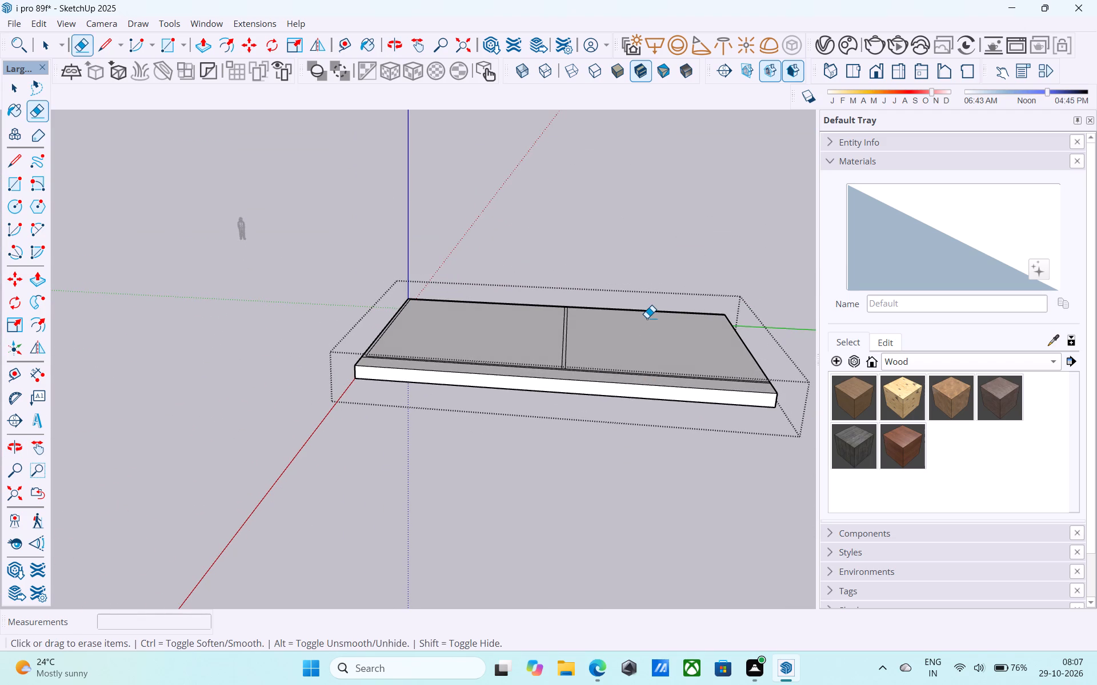
key(t)
middle_drag(654, 287, 671, 424)
middle_drag(693, 469, 651, 268)
scroll(650, 265, up, 2)
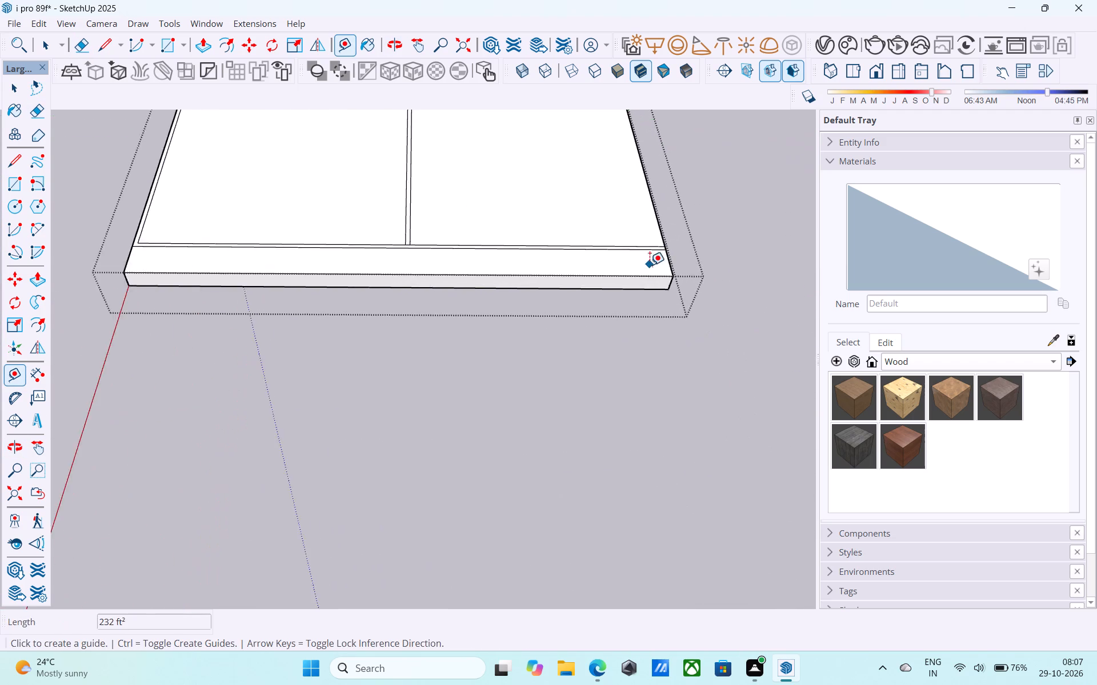
scroll(650, 265, up, 5)
shift+middle_drag(667, 267, 782, 417)
scroll(766, 384, up, 4)
click(772, 362)
scroll(772, 361, down, 4)
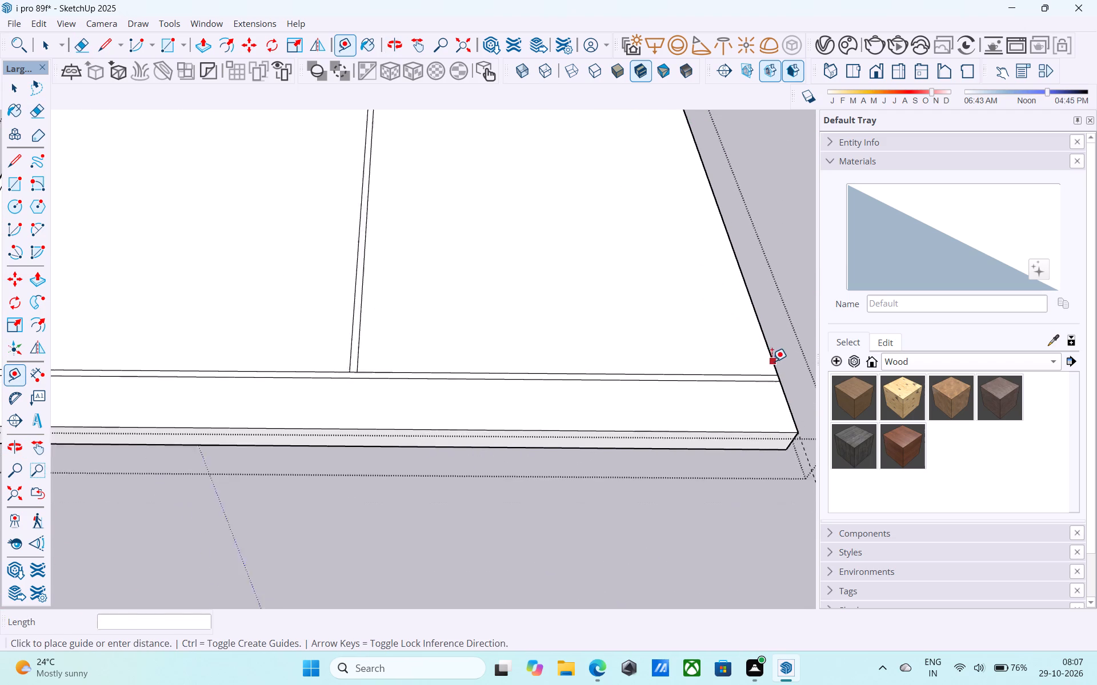
scroll(772, 361, down, 2)
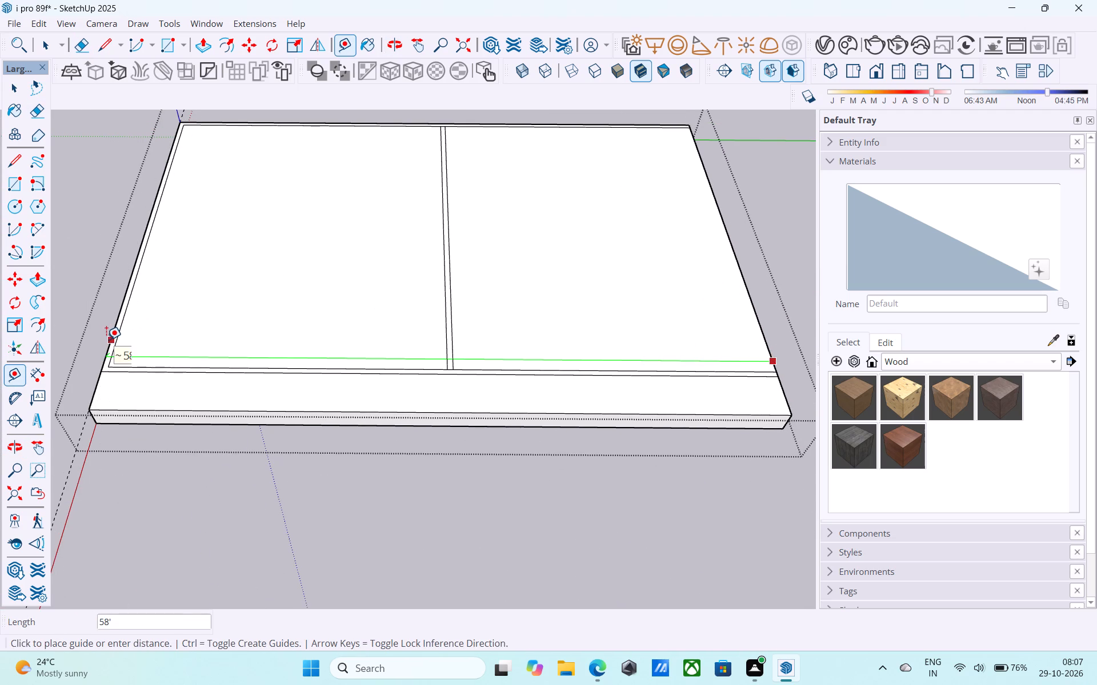
scroll(475, 337, down, 3)
shift+middle_drag(474, 339, 545, 424)
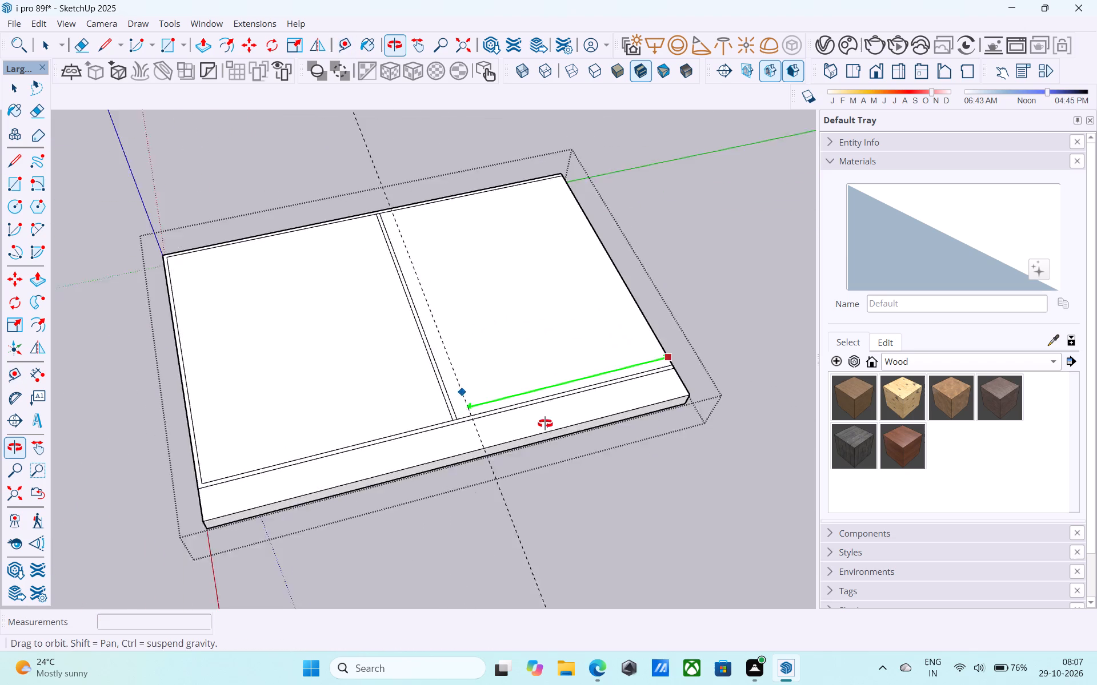
shift+middle_drag(545, 424, 608, 425)
key(space)
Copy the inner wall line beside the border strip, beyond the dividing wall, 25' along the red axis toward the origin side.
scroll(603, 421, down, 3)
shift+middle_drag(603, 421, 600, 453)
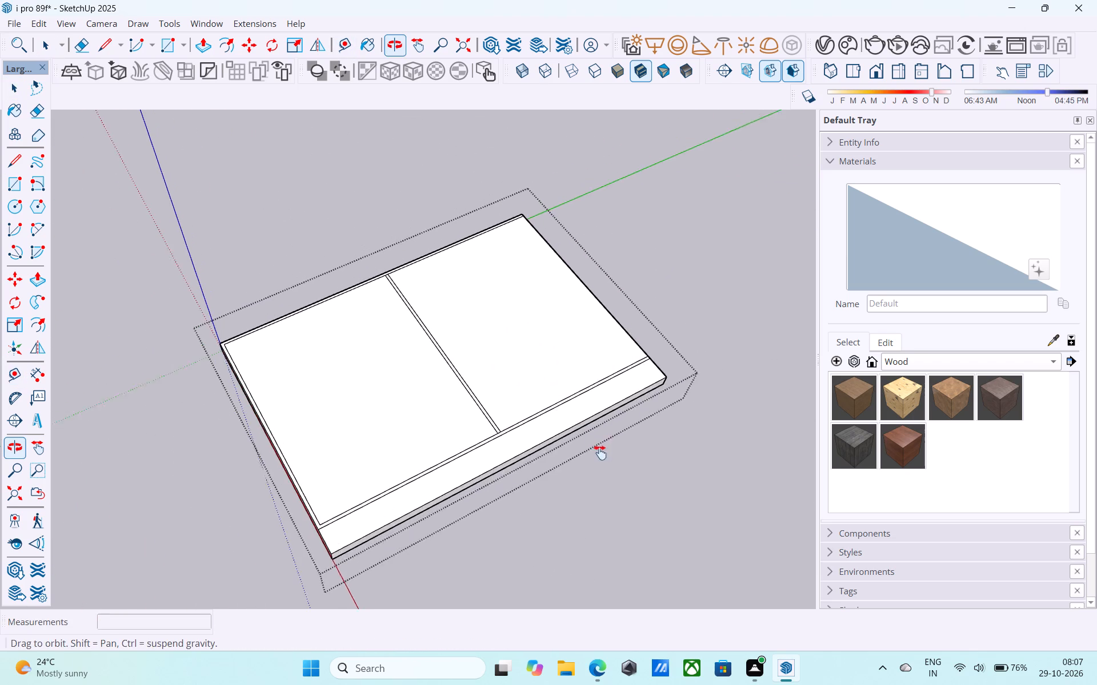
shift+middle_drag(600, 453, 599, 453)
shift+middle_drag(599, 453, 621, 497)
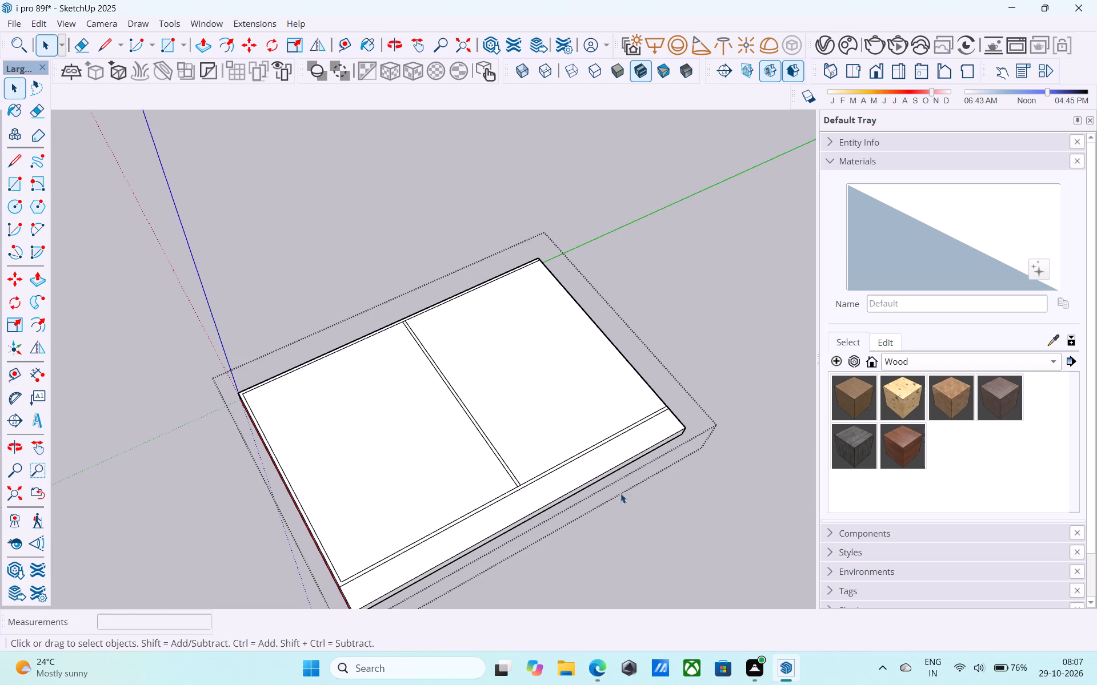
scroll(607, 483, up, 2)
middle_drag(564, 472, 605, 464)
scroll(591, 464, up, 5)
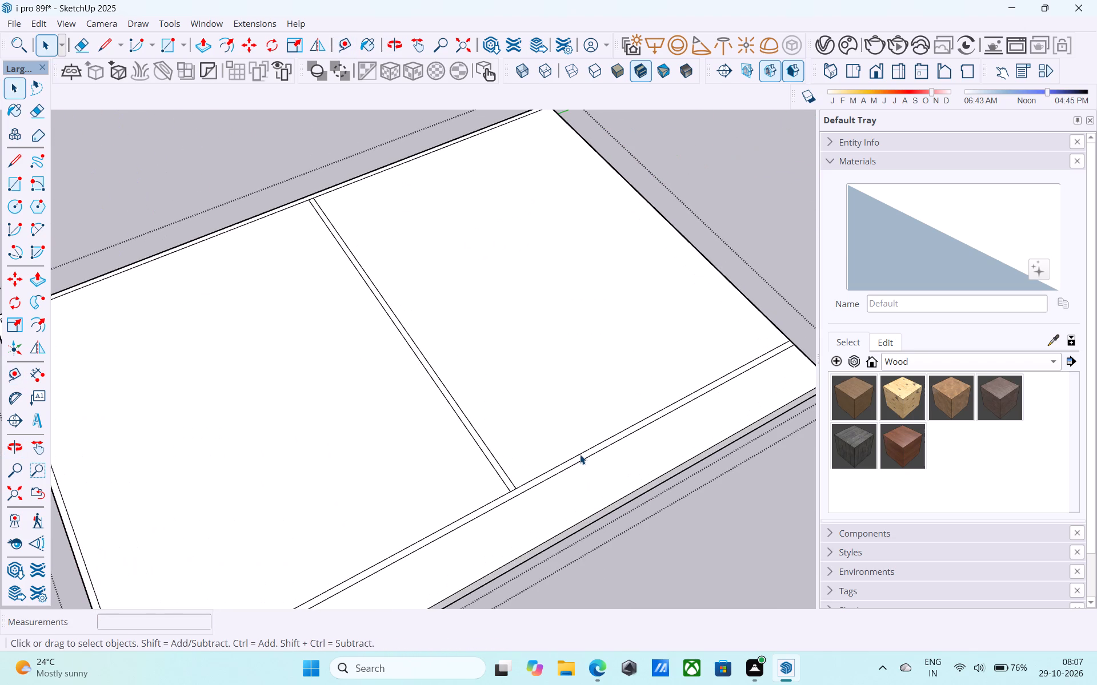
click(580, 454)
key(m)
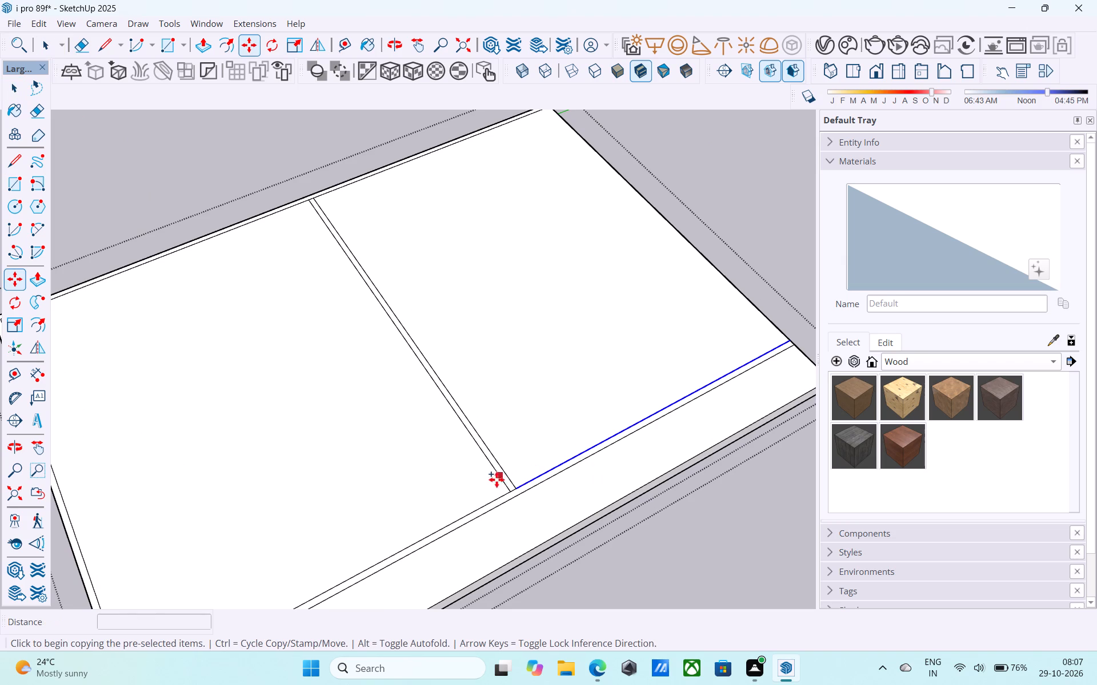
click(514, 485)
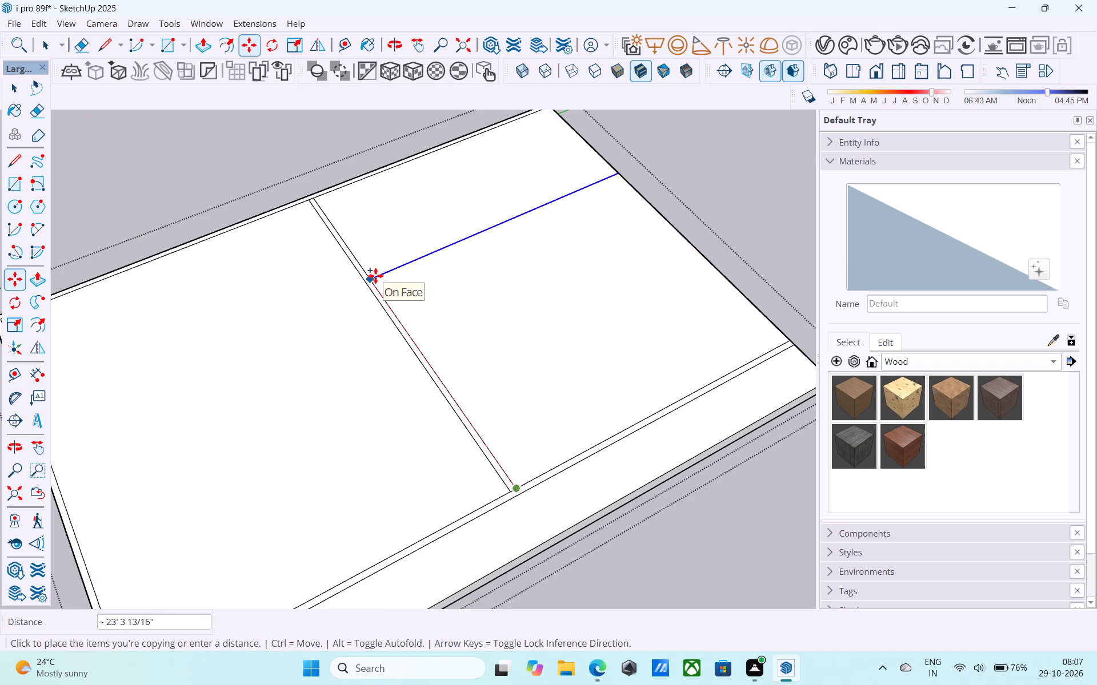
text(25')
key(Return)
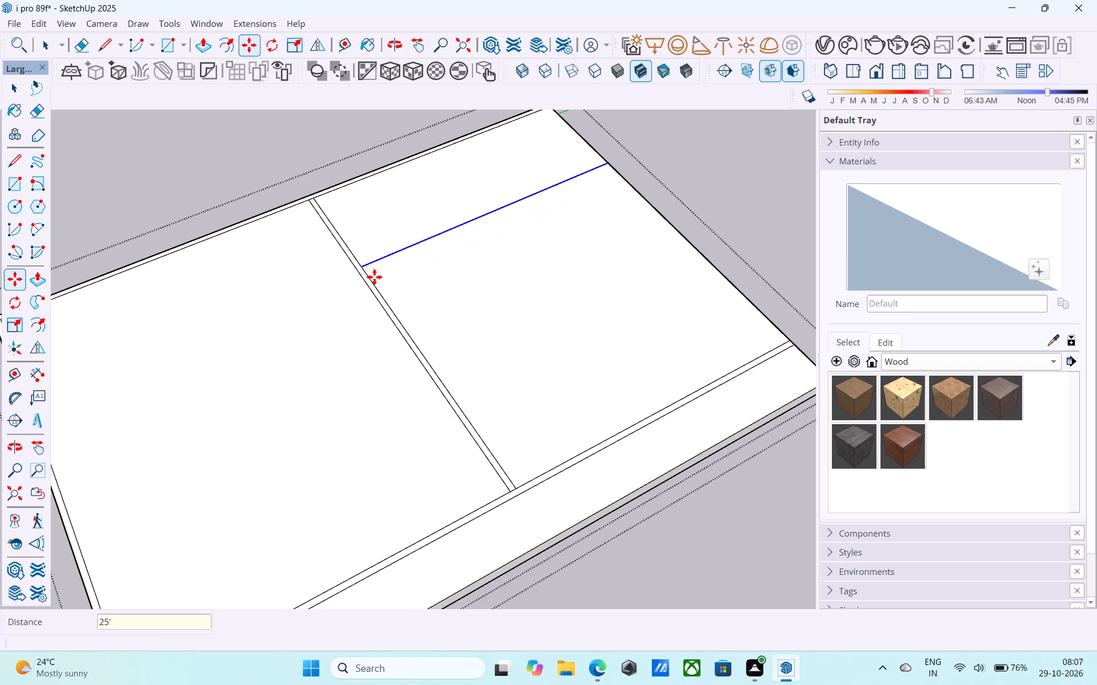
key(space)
Check the length of the copied line from the slab's end edge to the dividing wall with the Line tool.
scroll(518, 349, down, 9)
shift+middle_drag(523, 341, 408, 273)
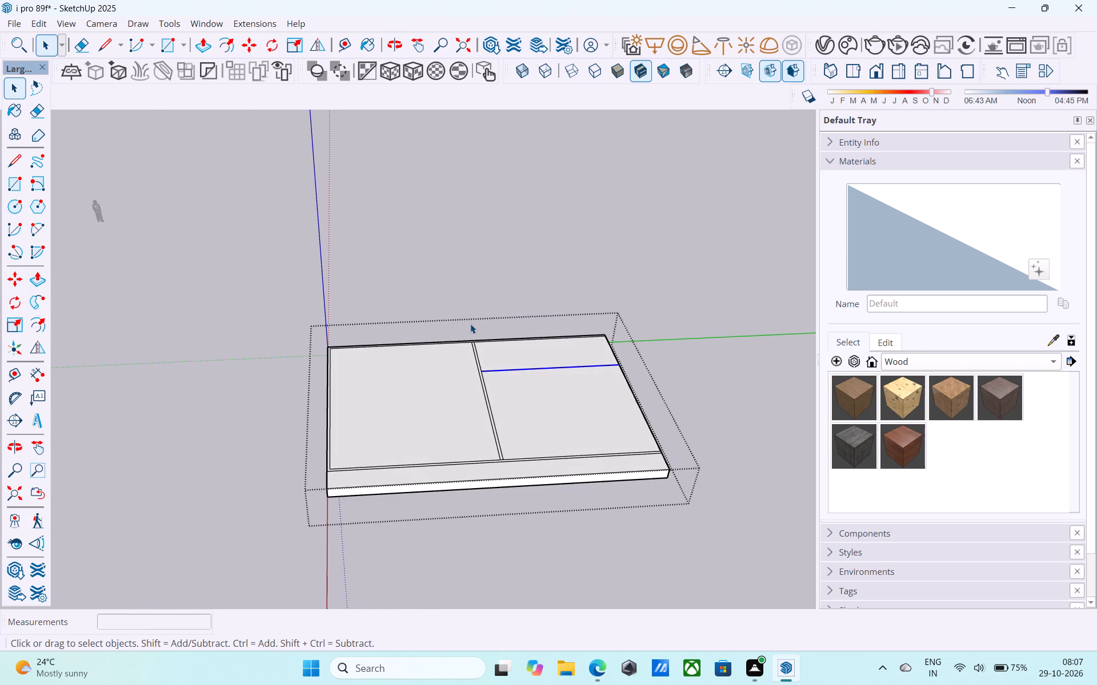
scroll(482, 337, down, 1)
shift+middle_drag(482, 337, 503, 242)
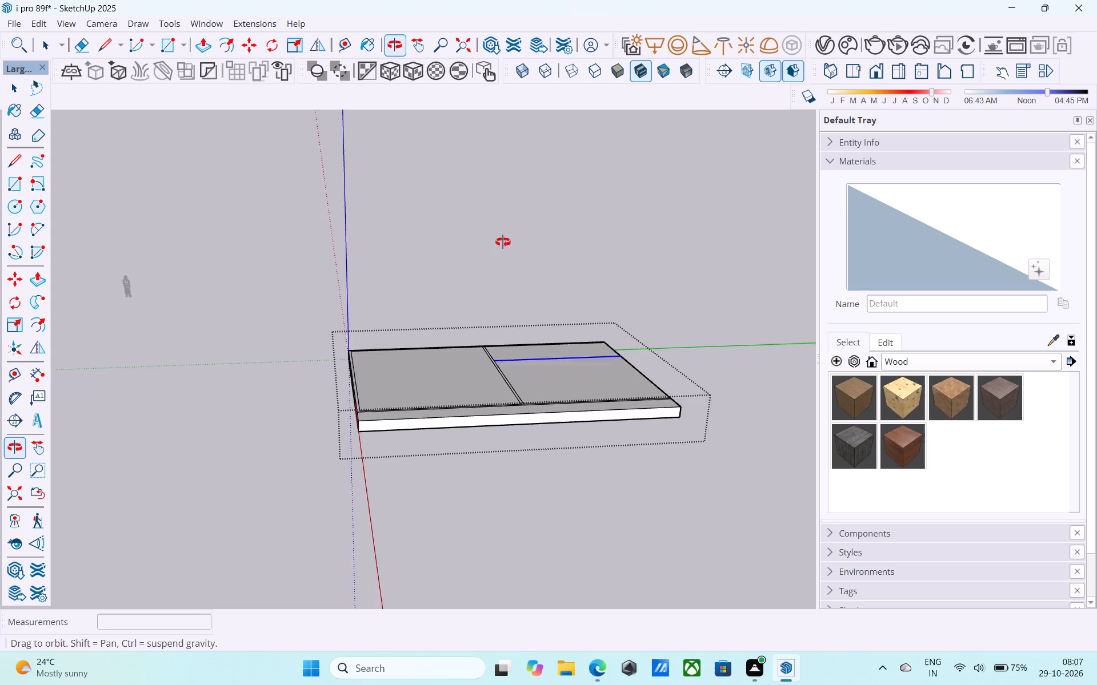
shift+middle_drag(503, 242, 431, 245)
shift+middle_drag(518, 341, 533, 249)
scroll(536, 257, up, 2)
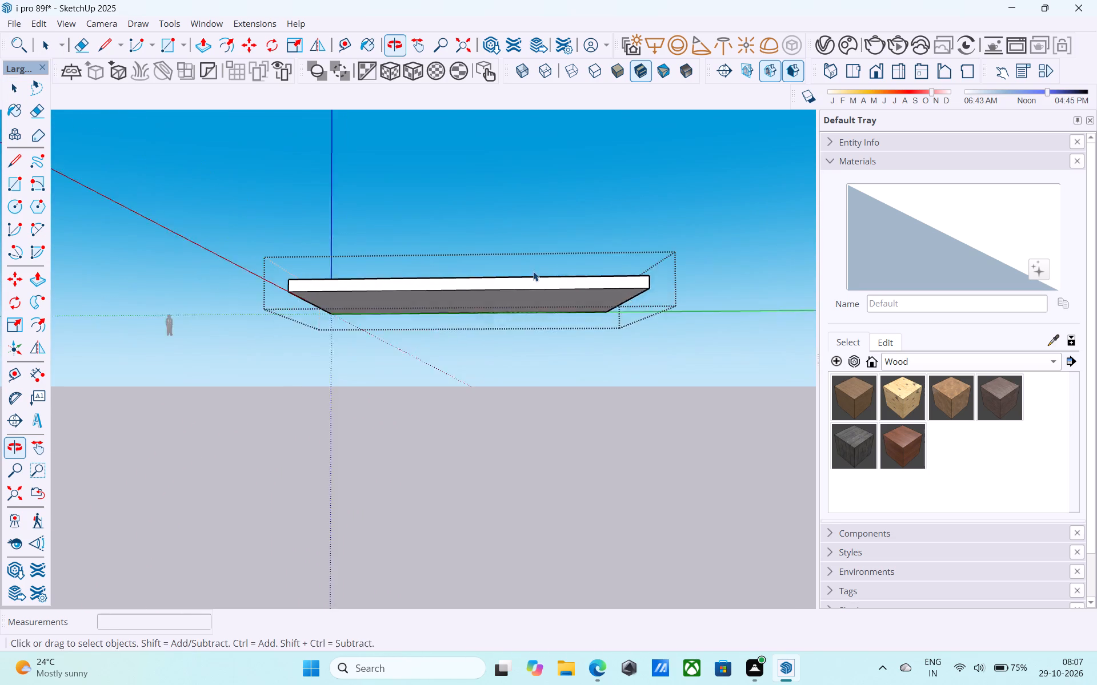
scroll(533, 271, up, 3)
middle_drag(525, 303, 480, 526)
middle_drag(686, 419, 35, 409)
scroll(180, 382, down, 3)
shift+middle_drag(242, 396, 254, 361)
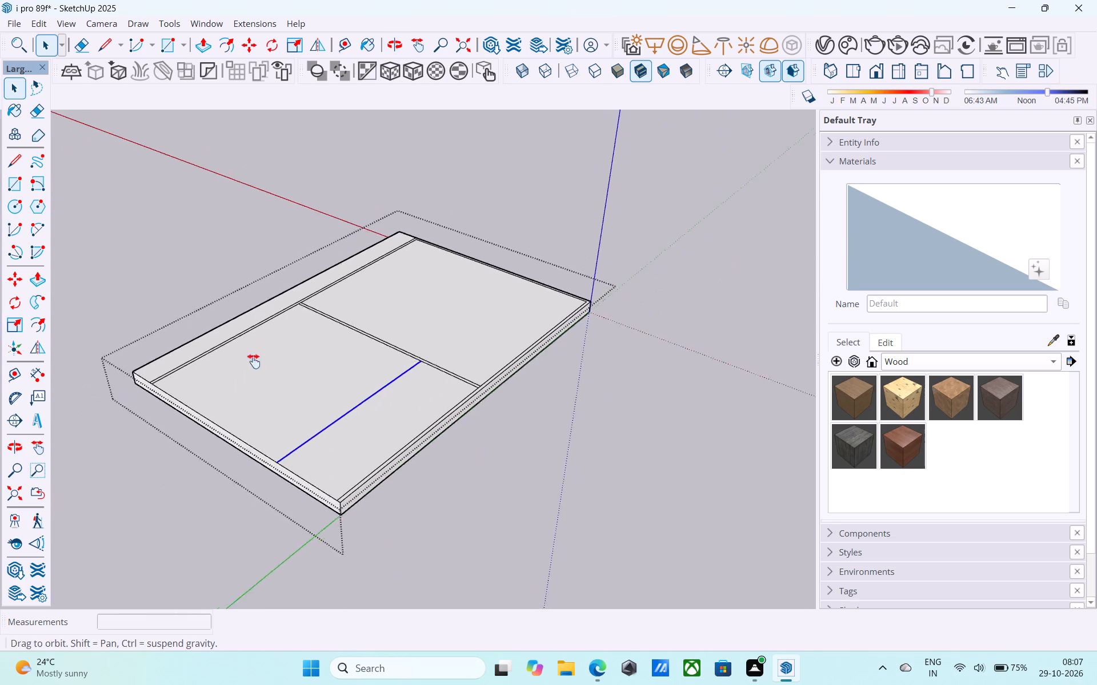
shift+middle_drag(254, 361, 258, 356)
scroll(393, 440, up, 7)
shift+middle_drag(399, 439, 523, 450)
scroll(523, 450, down, 3)
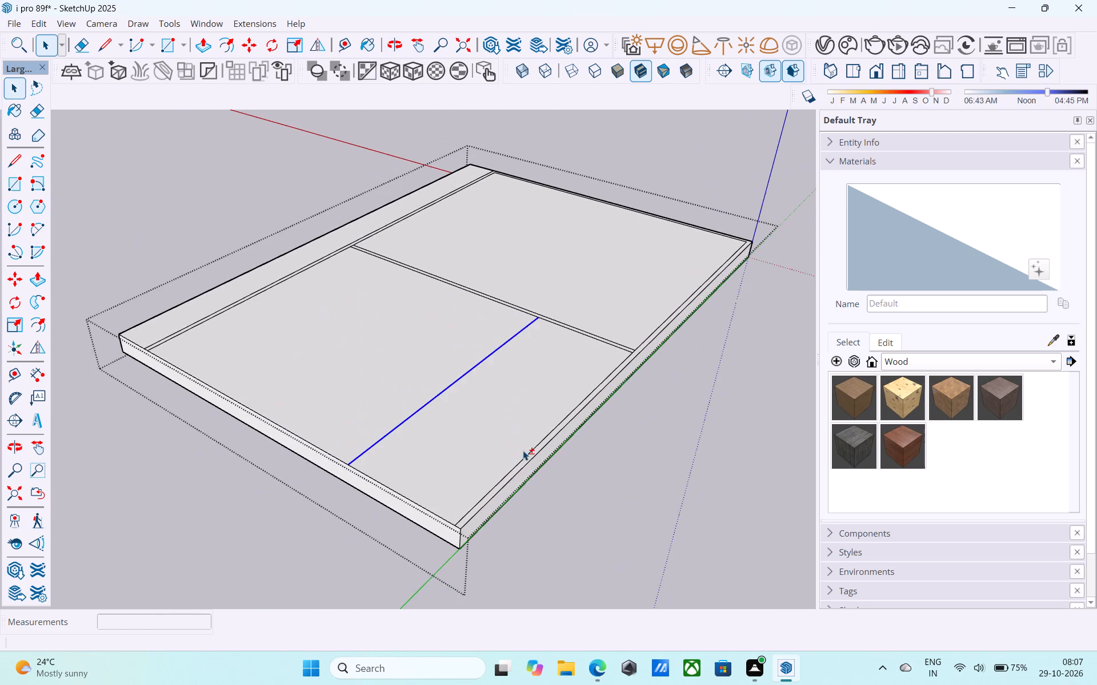
middle_drag(411, 394, 546, 471)
key(l)
scroll(515, 503, up, 3)
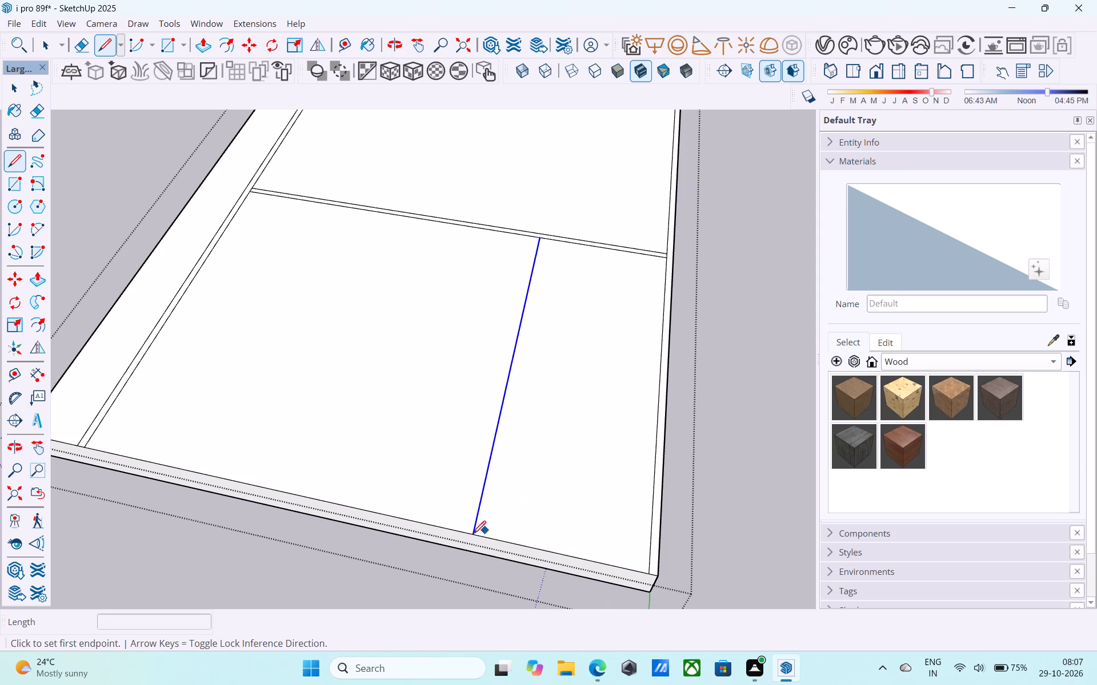
click(469, 535)
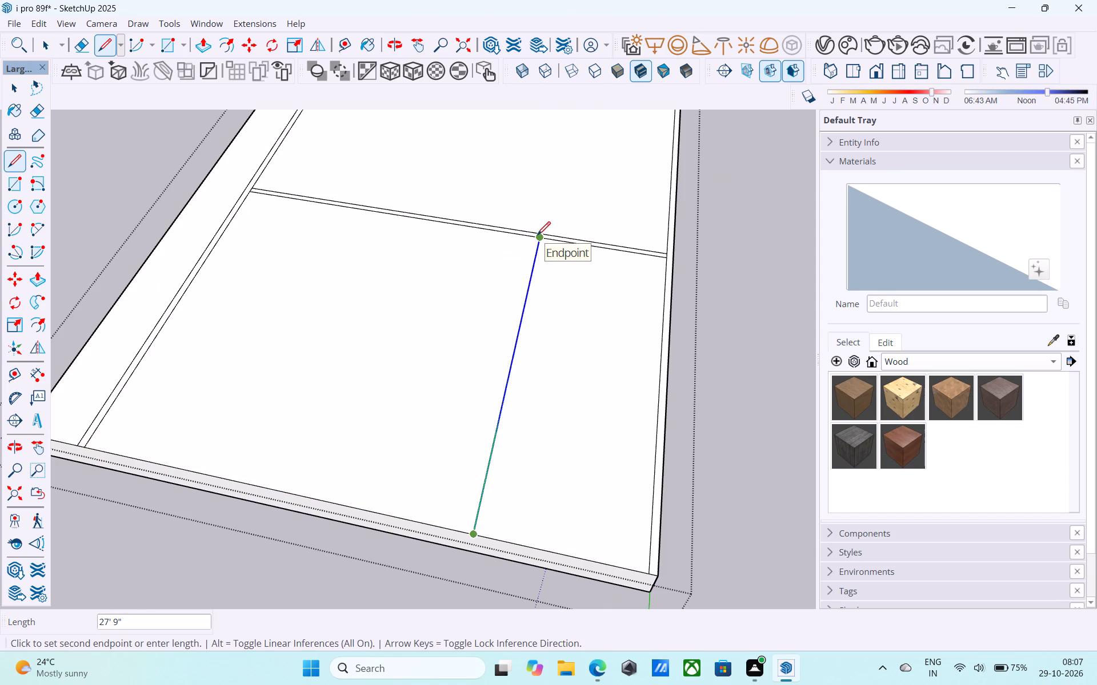
key(space)
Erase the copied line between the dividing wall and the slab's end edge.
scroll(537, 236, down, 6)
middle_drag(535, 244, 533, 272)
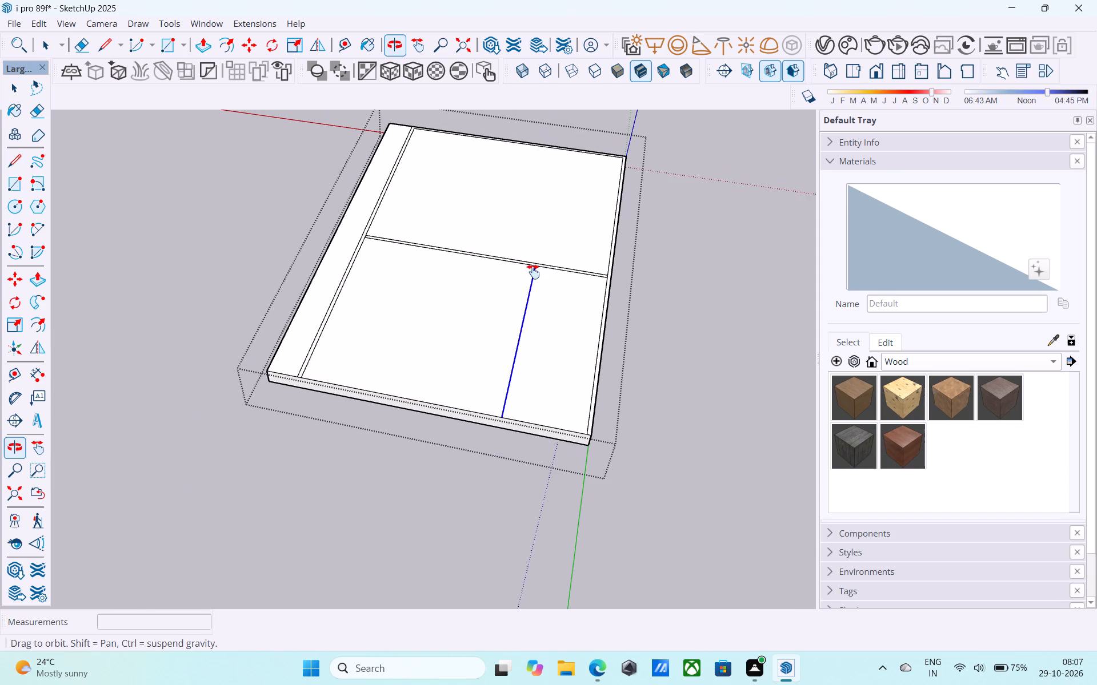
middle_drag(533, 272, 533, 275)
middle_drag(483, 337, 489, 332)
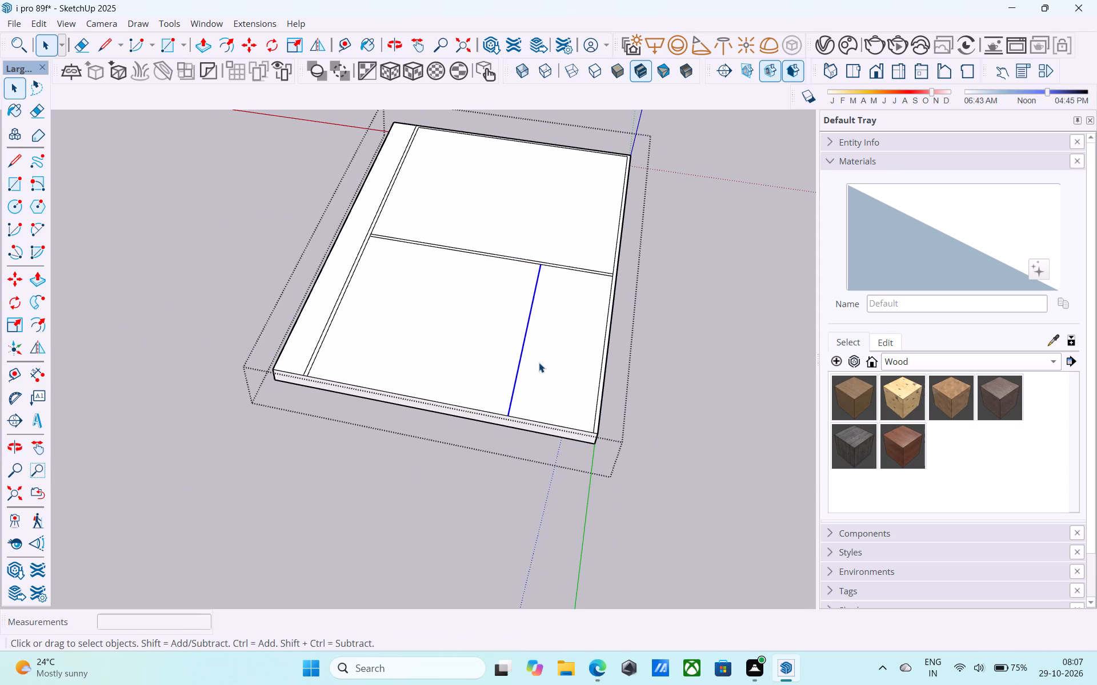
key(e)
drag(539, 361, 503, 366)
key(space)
Copy the inner wall line beside the border strip 12' into the room beyond the dividing wall, and revise the distance to 16'.
click(319, 350)
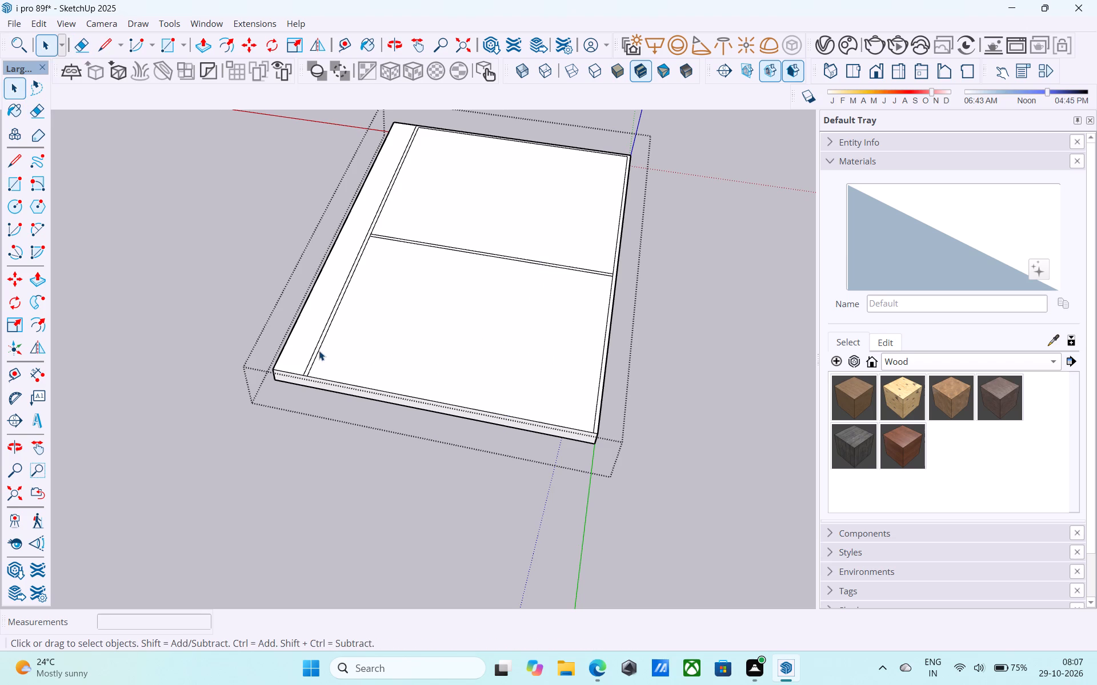
key(m)
scroll(310, 375, up, 6)
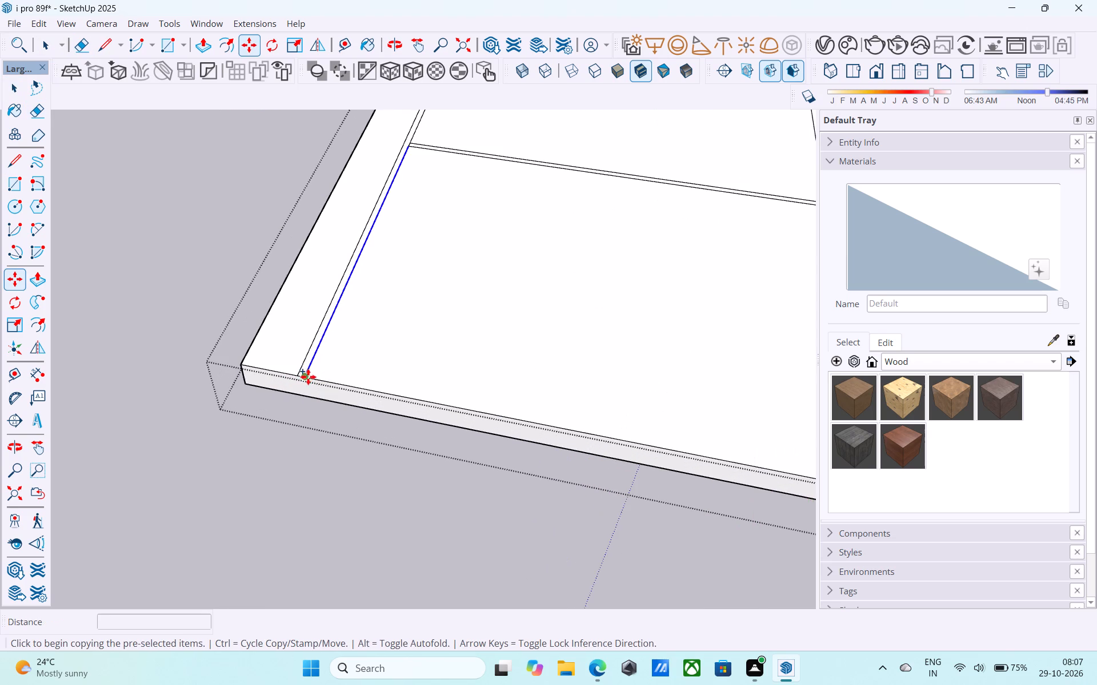
click(308, 377)
text(12')
key(Return)
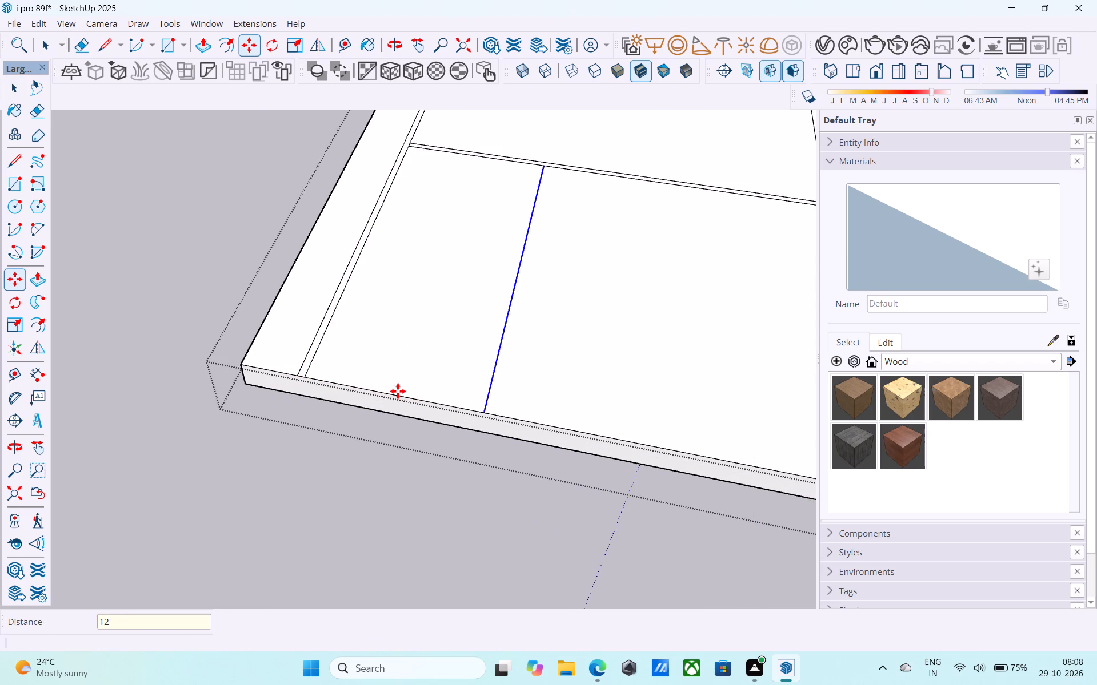
text(16')
key(Return)
key(space)
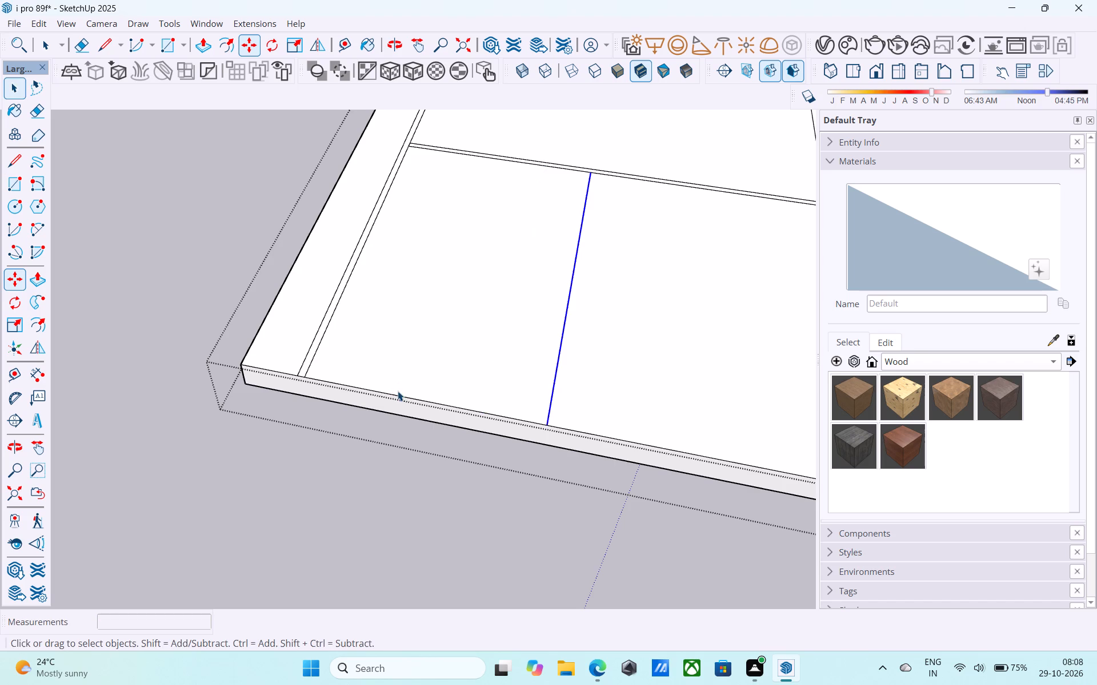
Copy the new partition line a further 6" toward the origin side to form a partition wall strip.
key(m)
scroll(459, 500, up, 3)
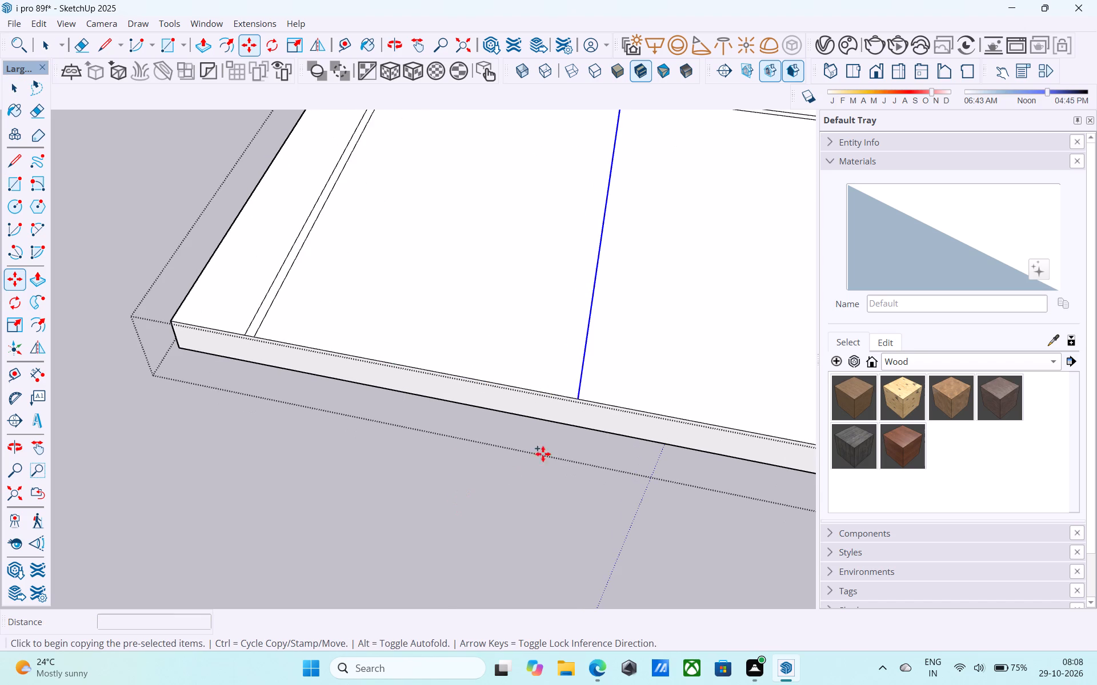
click(579, 395)
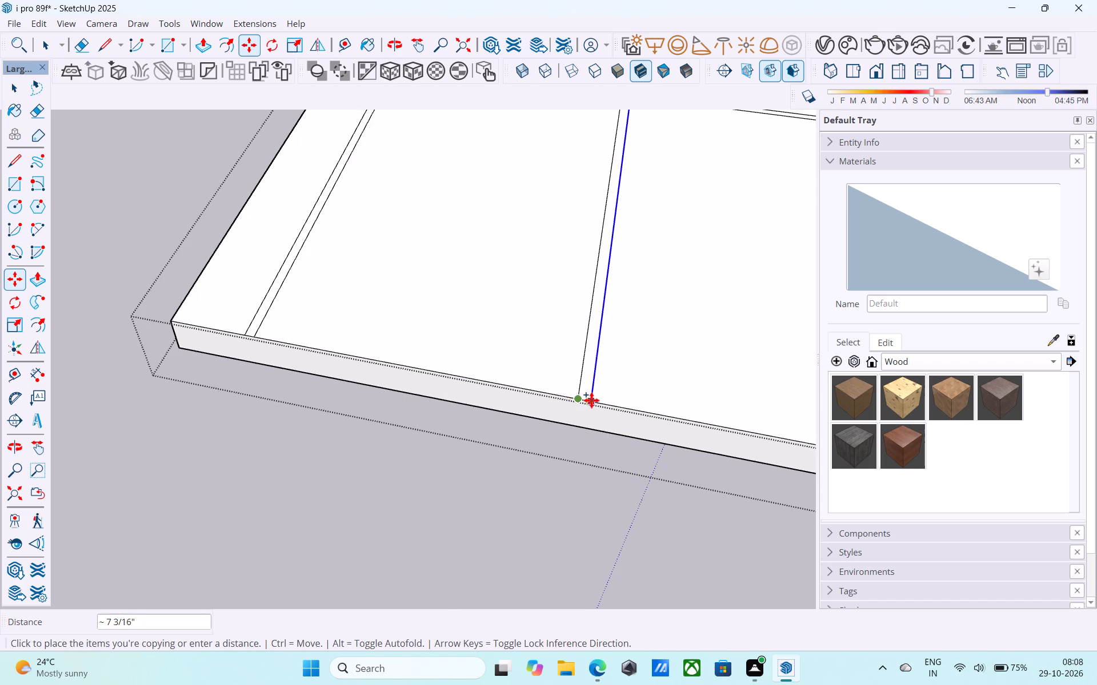
key(6)
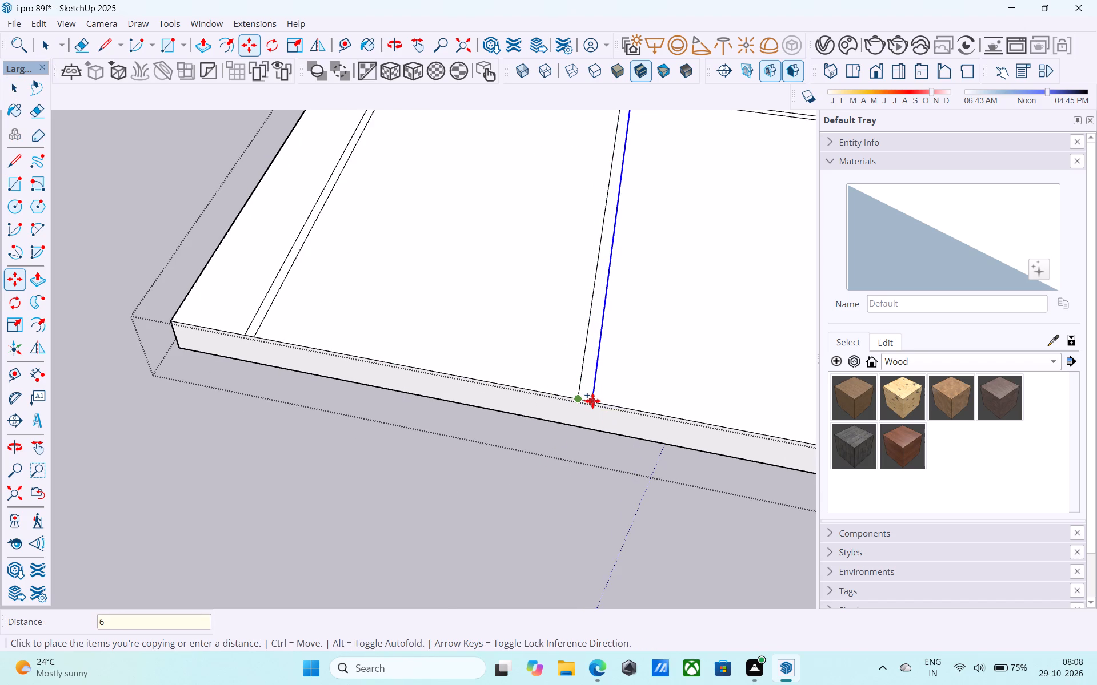
key(shift+quotedbl)
key(Return)
key(space)
Draw a line 6" inside the slab's end edge, running 35' from the border-side wall to the opposite wall.
scroll(592, 401, down, 6)
middle_drag(589, 398, 401, 398)
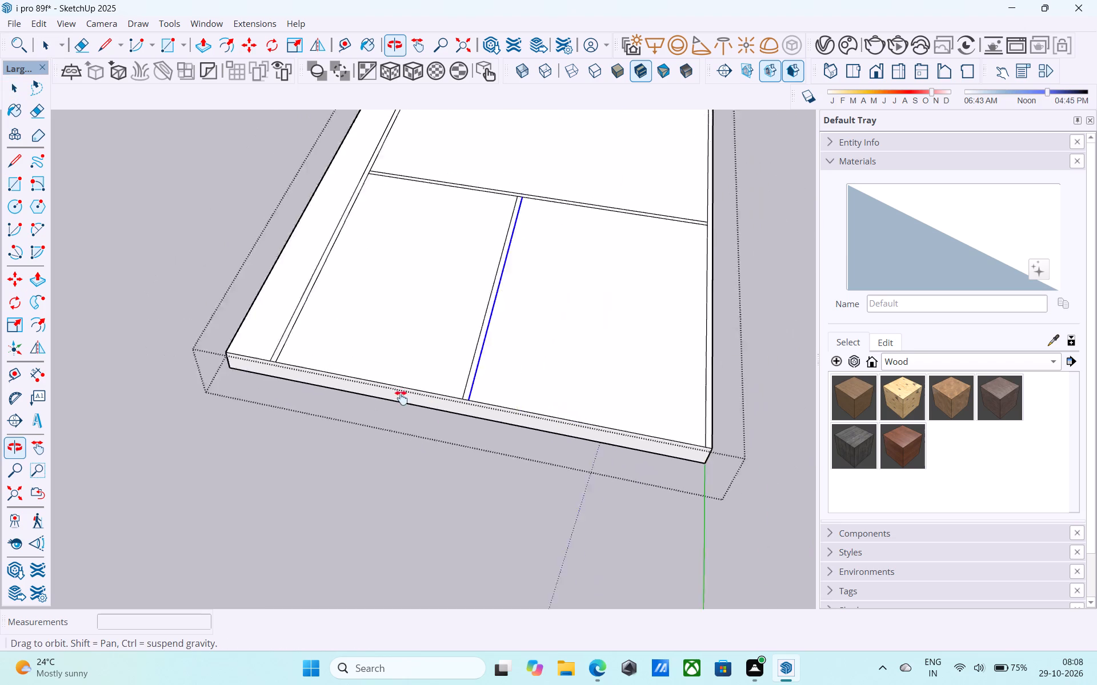
middle_drag(401, 398, 807, 356)
middle_drag(675, 374, 728, 335)
scroll(345, 485, up, 5)
shift+middle_drag(345, 486, 467, 465)
scroll(534, 478, up, 6)
key(l)
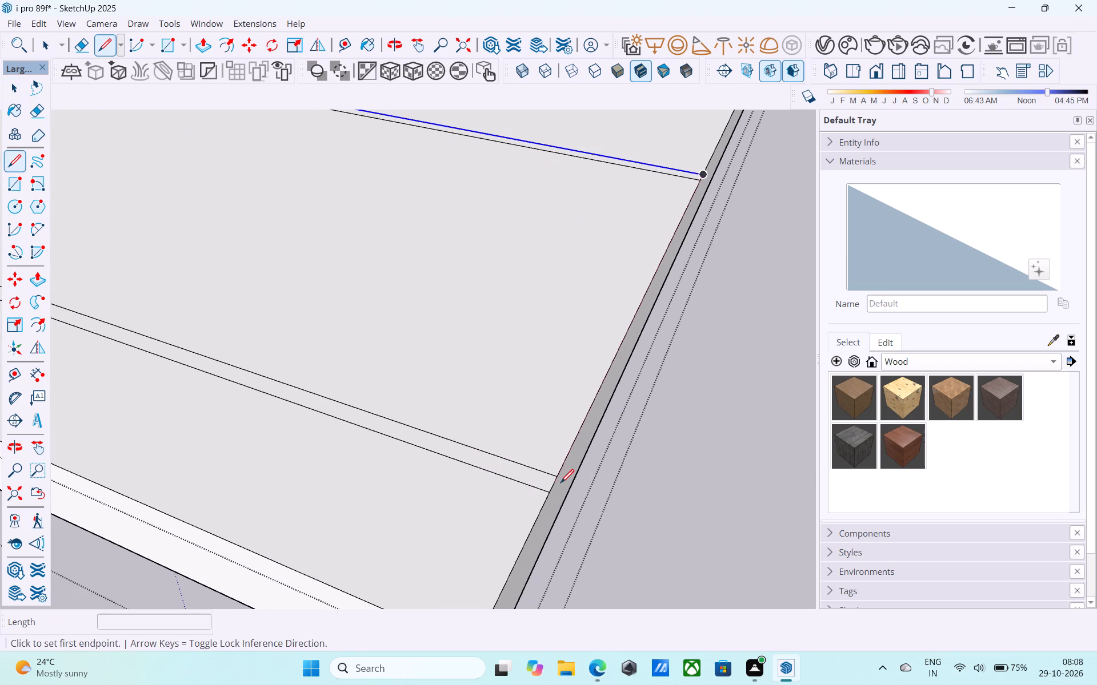
click(558, 477)
click(535, 469)
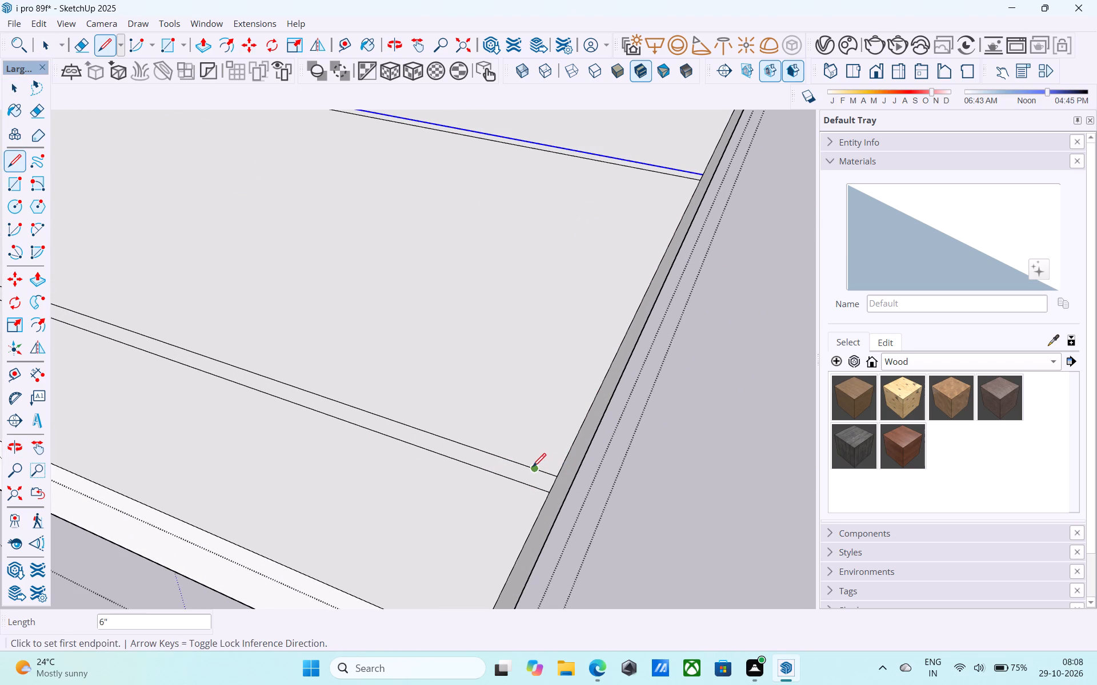
click(531, 468)
scroll(454, 544, down, 9)
scroll(529, 517, down, 4)
middle_drag(535, 517, 326, 522)
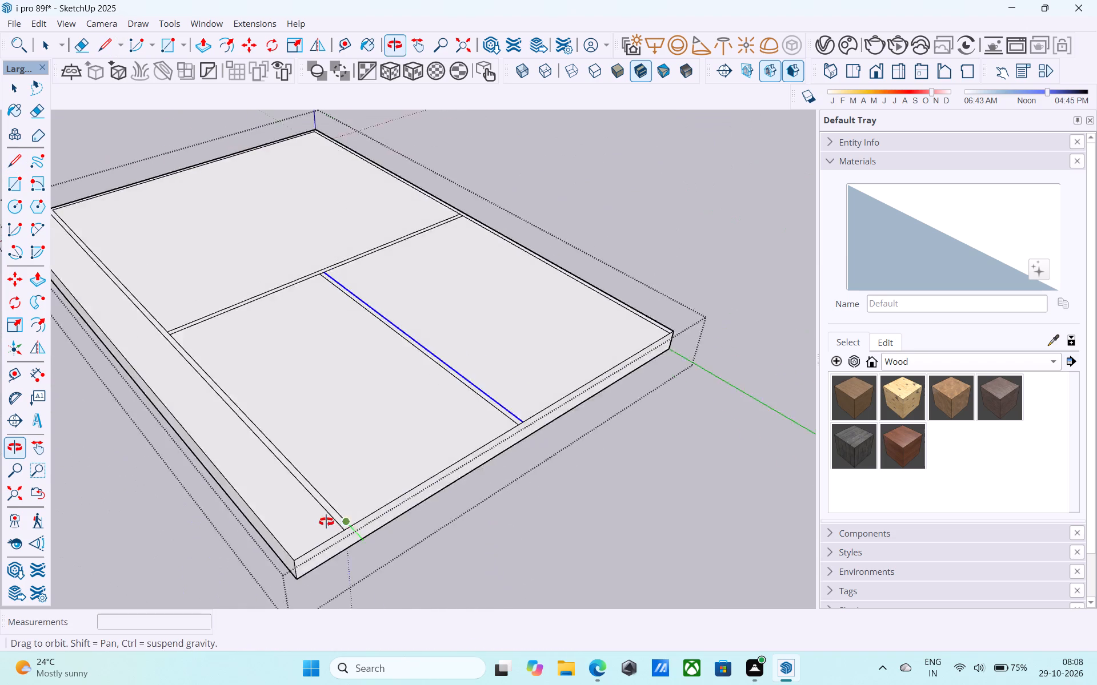
middle_drag(326, 522, 194, 527)
middle_drag(648, 440, 462, 491)
scroll(408, 496, up, 6)
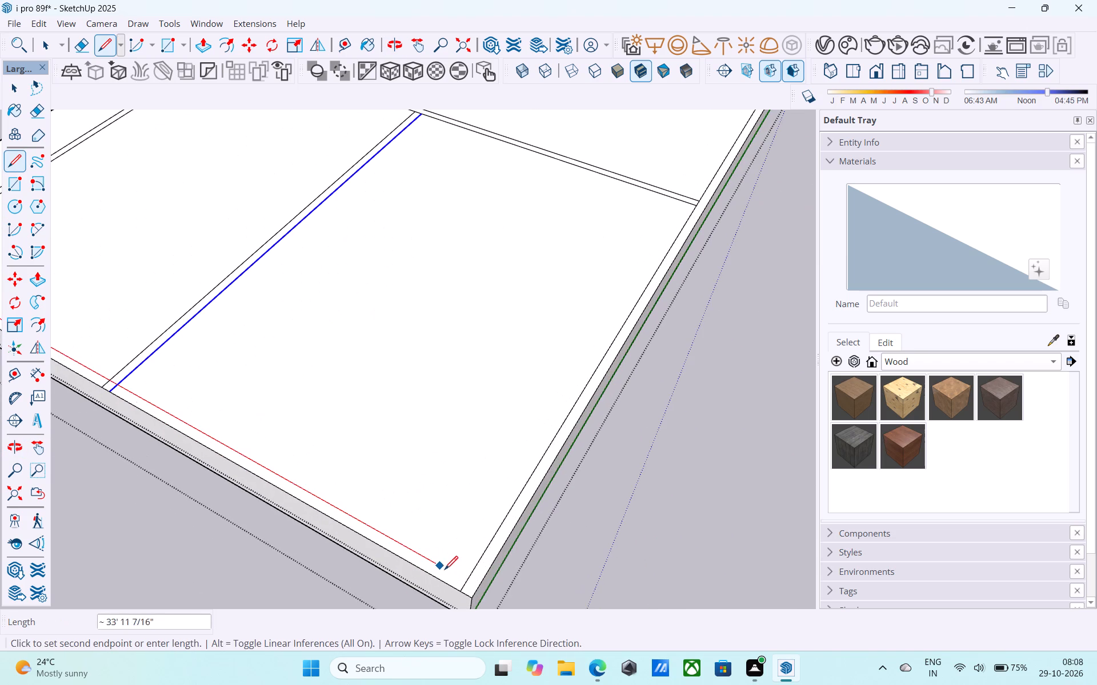
click(464, 578)
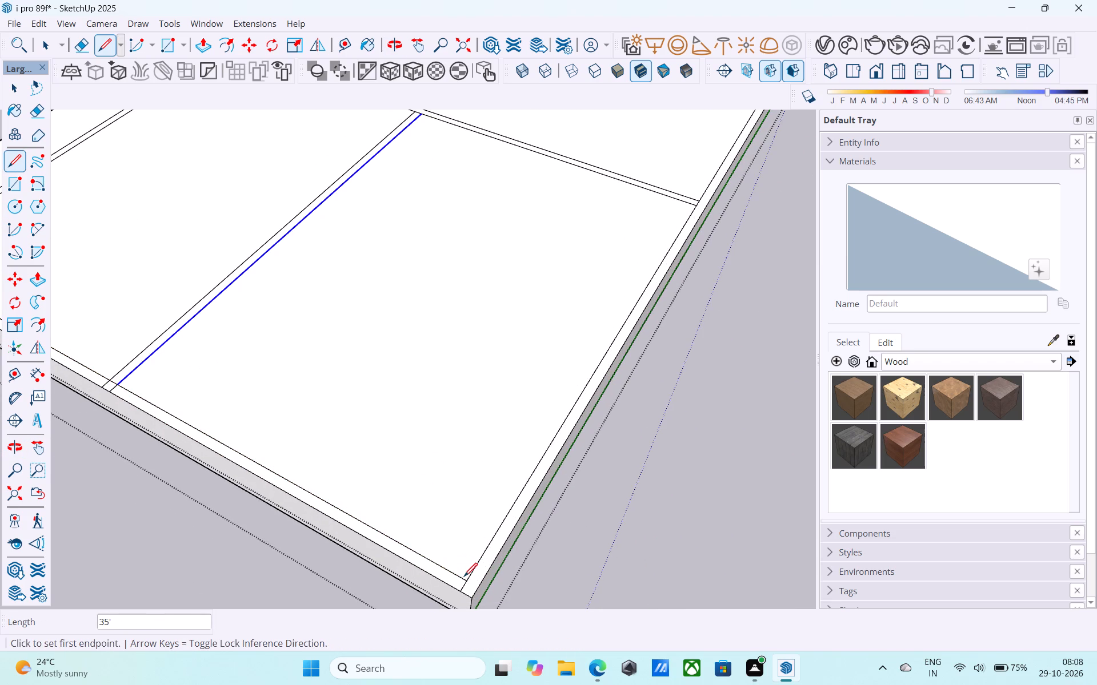
Erase the leftover line stubs crossing the new end wall strip at both outer corners and at the partition.
key(e)
scroll(464, 578, up, 5)
click(465, 587)
scroll(645, 535, down, 6)
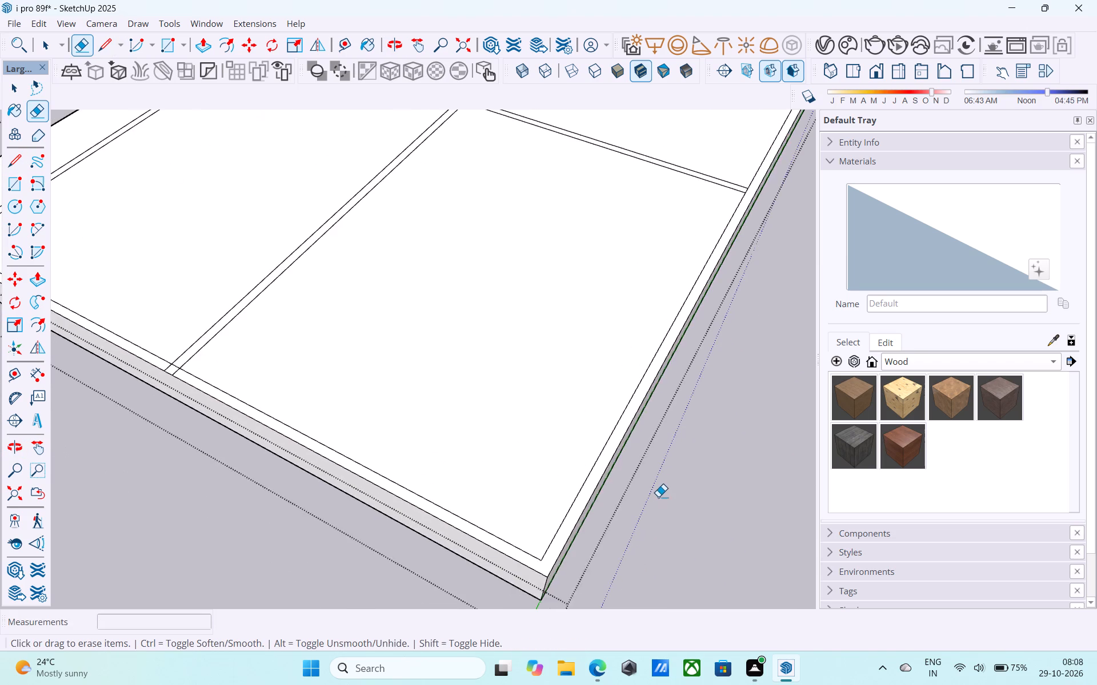
scroll(659, 489, down, 6)
scroll(360, 417, up, 14)
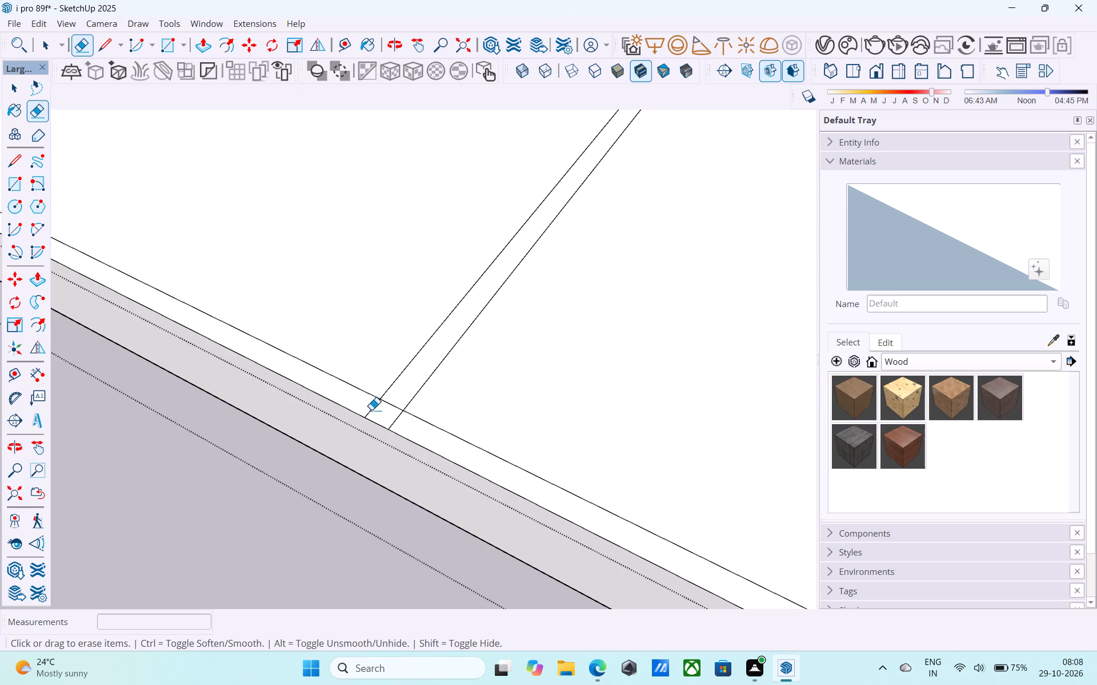
click(371, 410)
click(395, 419)
scroll(403, 421, down, 13)
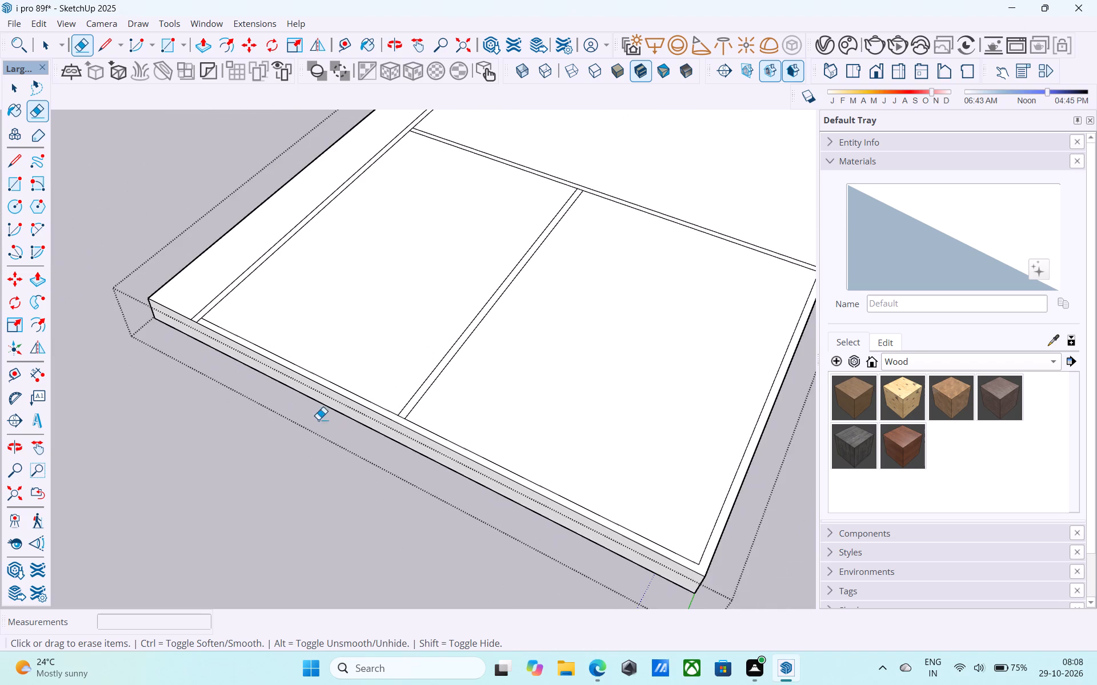
middle_drag(318, 420, 804, 440)
scroll(742, 282, down, 4)
scroll(466, 505, up, 3)
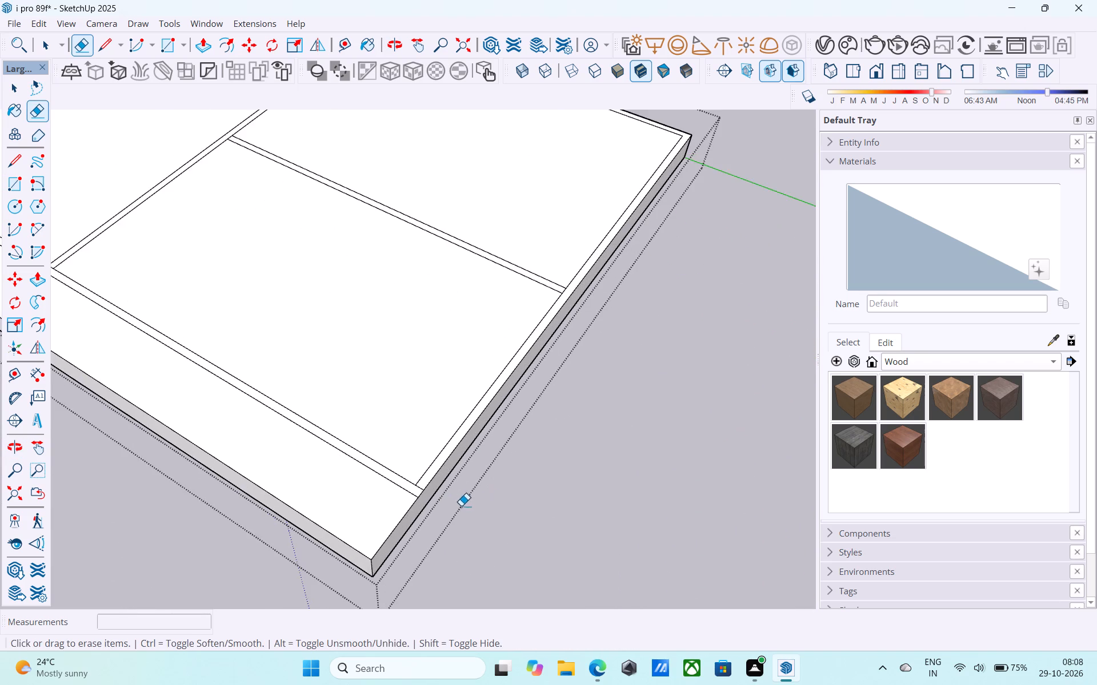
scroll(461, 506, up, 12)
drag(408, 480, 420, 467)
key(space)
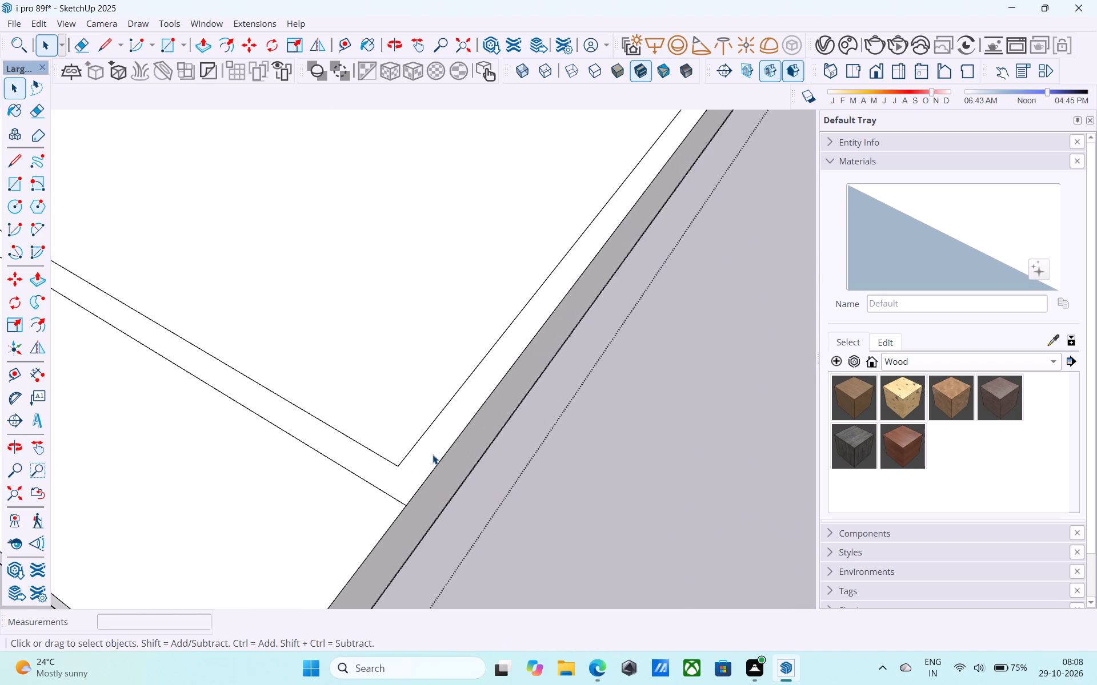
Save the model.
key(ctrl+s)
Examine the wall layout on the slab from the border strip side.
scroll(405, 397, down, 6)
shift+middle_drag(403, 433, 405, 456)
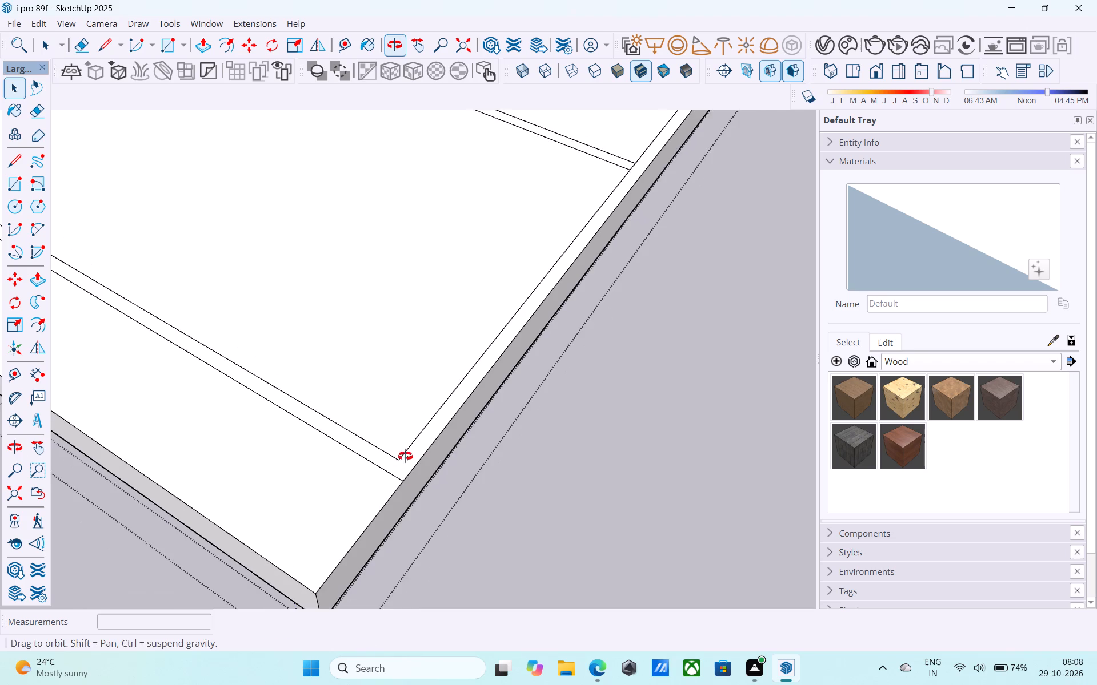
shift+middle_drag(405, 456, 407, 454)
scroll(476, 412, down, 9)
shift+middle_drag(475, 421, 671, 421)
scroll(680, 410, down, 4)
middle_drag(483, 469, 560, 460)
middle_drag(527, 428, 607, 405)
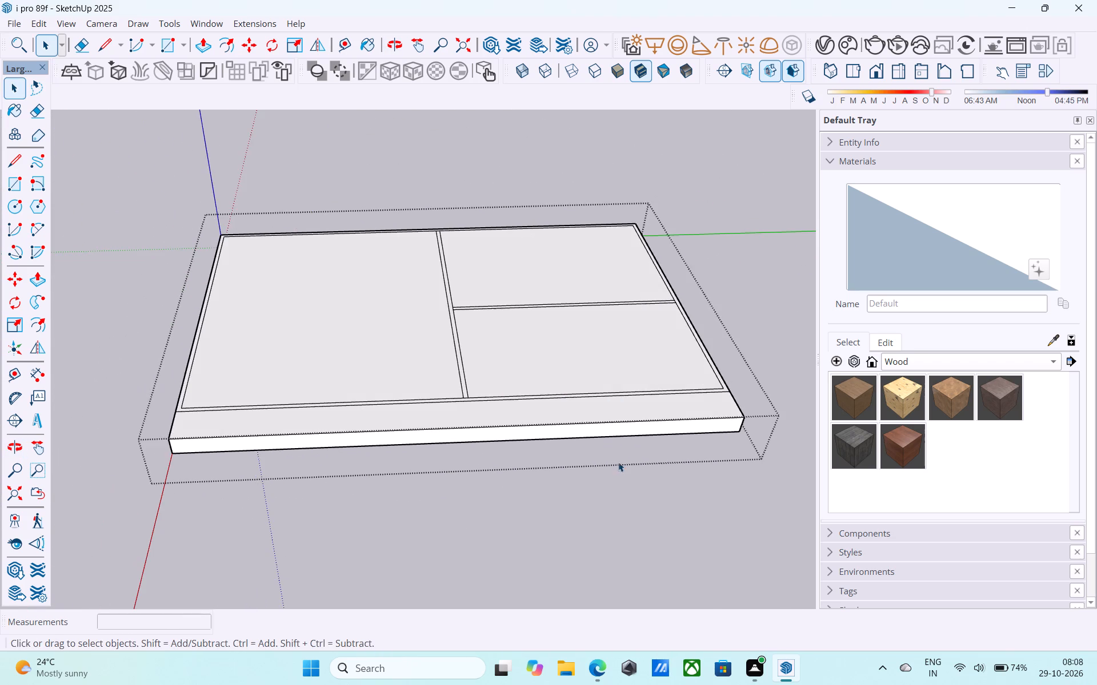
middle_drag(606, 432, 621, 334)
scroll(621, 334, up, 1)
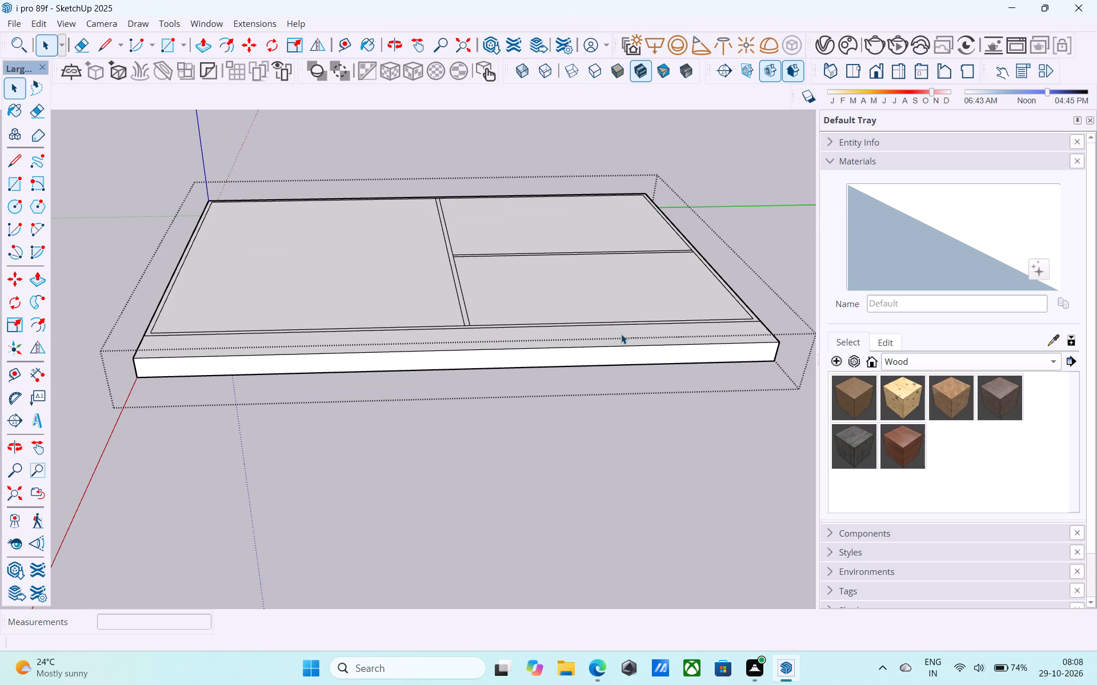
shift+middle_drag(621, 334, 691, 332)
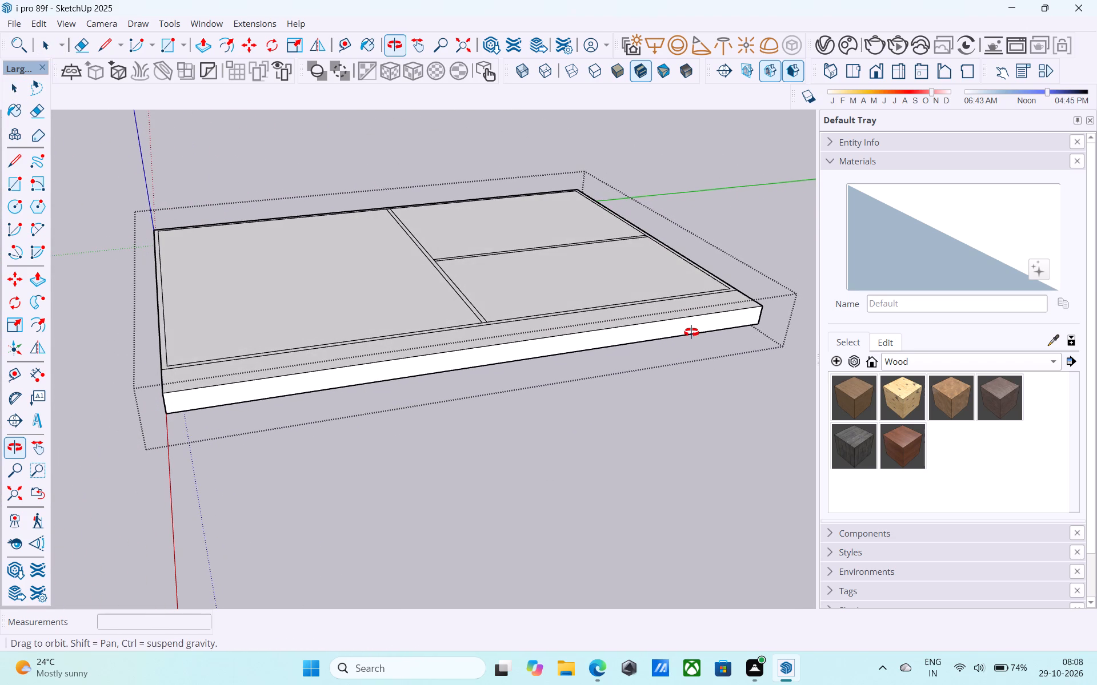
shift+middle_drag(691, 332, 698, 325)
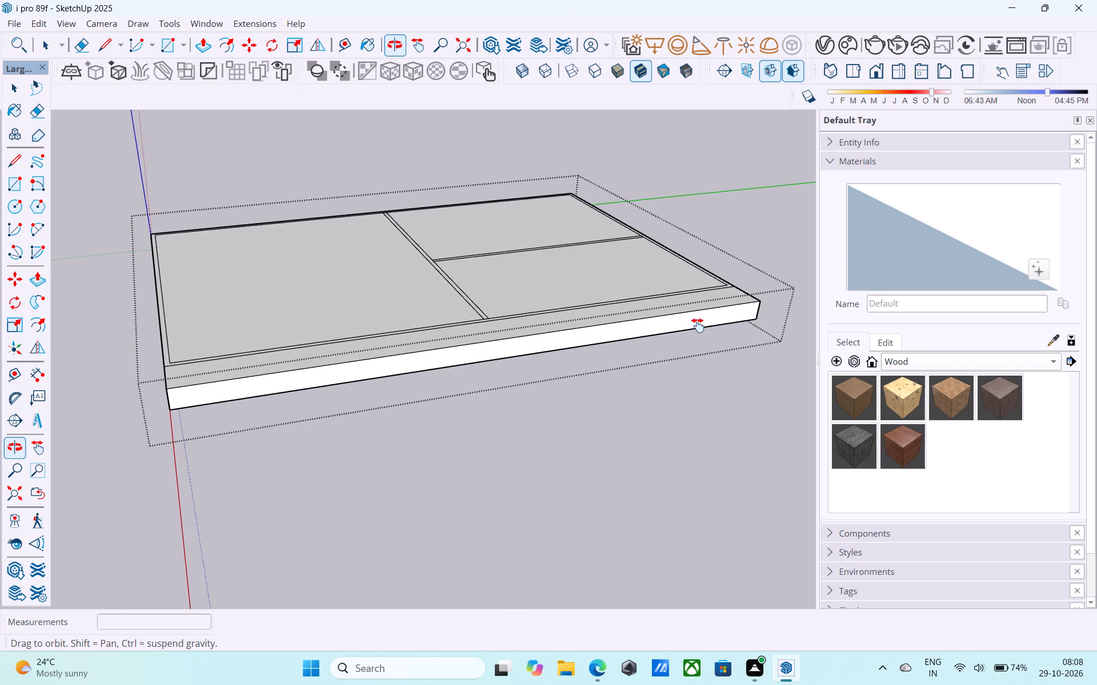
shift+middle_drag(698, 325, 612, 368)
Extend the end wall's inner line 2' from the border-side corner over the border strip and close it to the slab edge.
scroll(640, 327, up, 3)
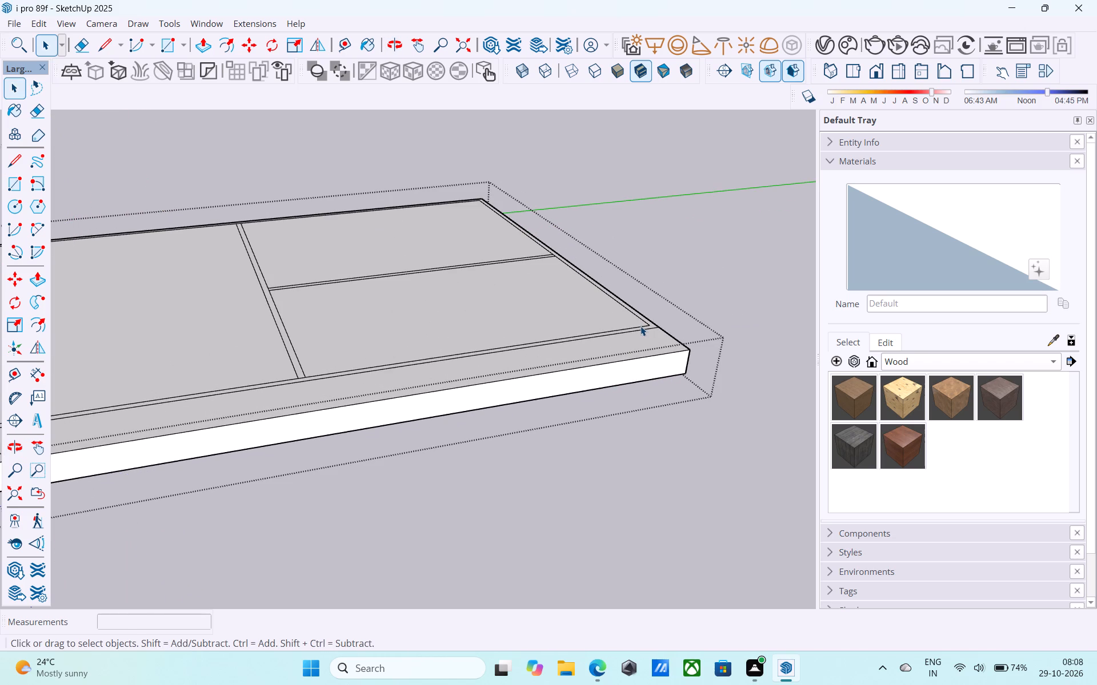
middle_drag(640, 327, 570, 361)
scroll(639, 392, up, 10)
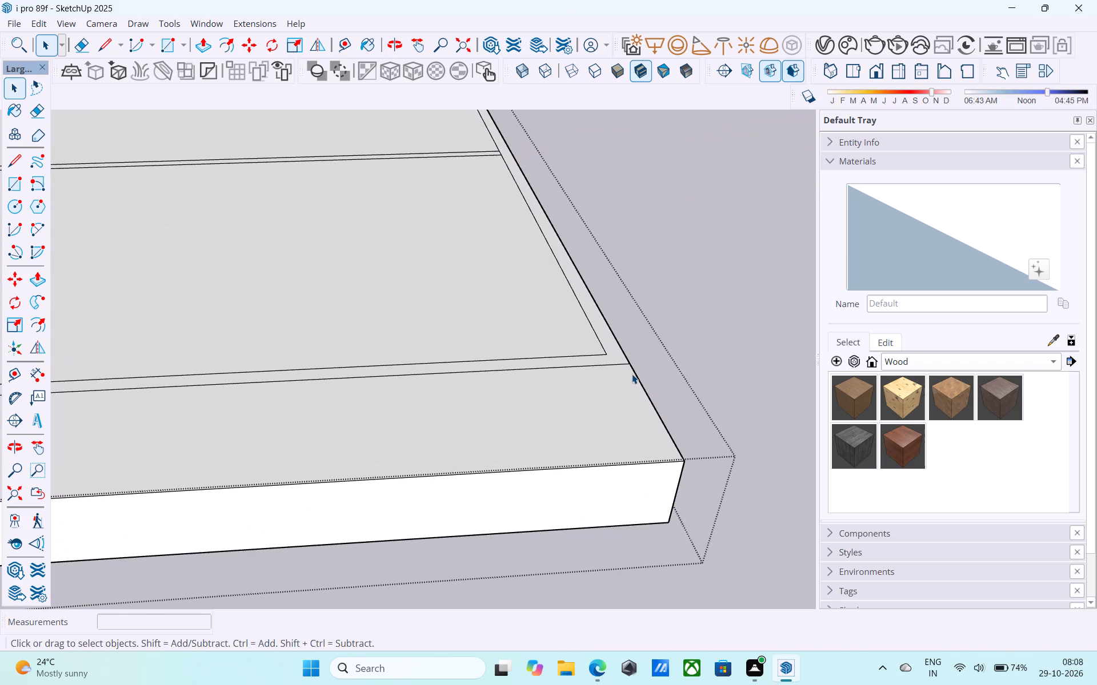
scroll(632, 374, down, 5)
scroll(608, 351, up, 8)
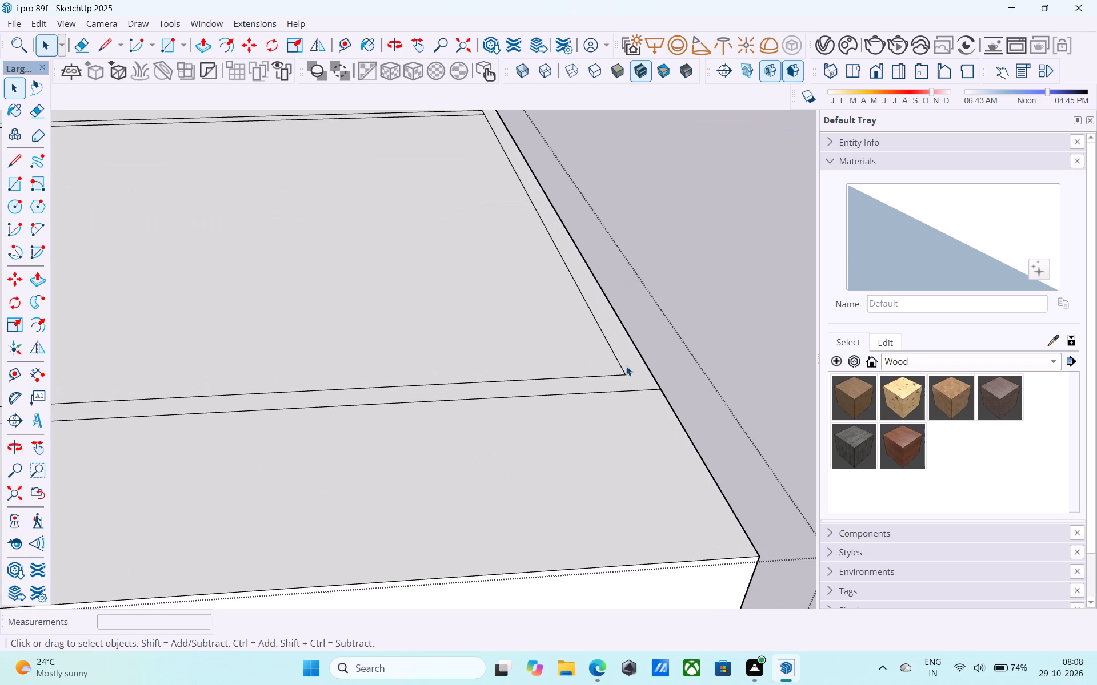
key(l)
scroll(628, 370, up, 4)
click(626, 373)
scroll(626, 373, down, 7)
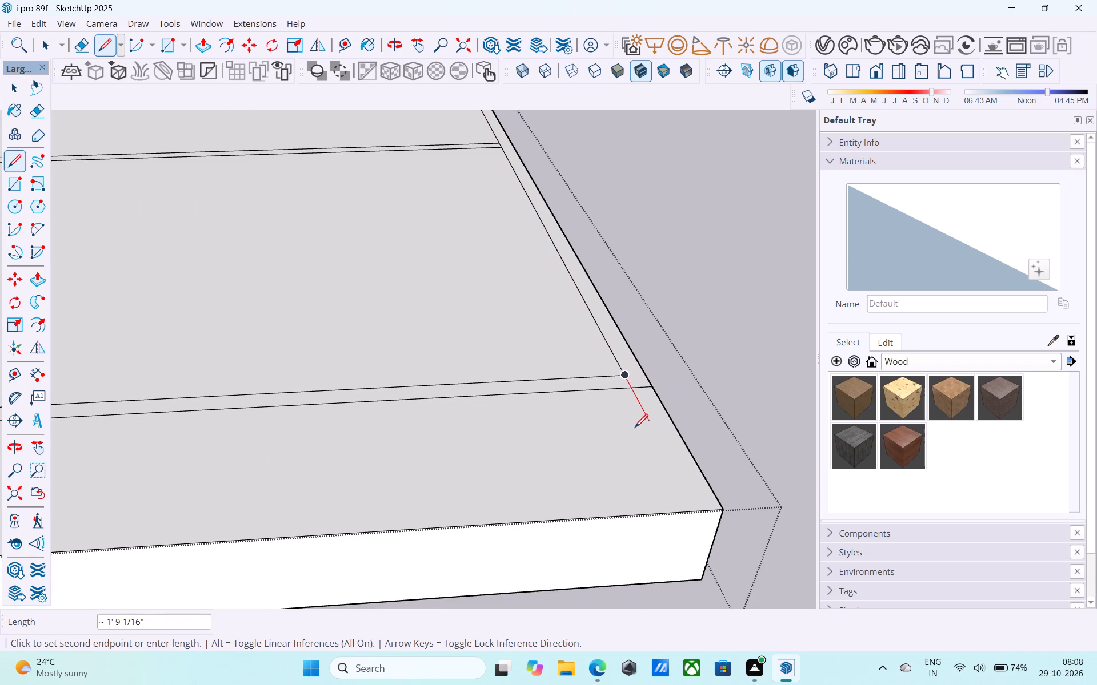
key(2)
key(apostrophe)
key(Return)
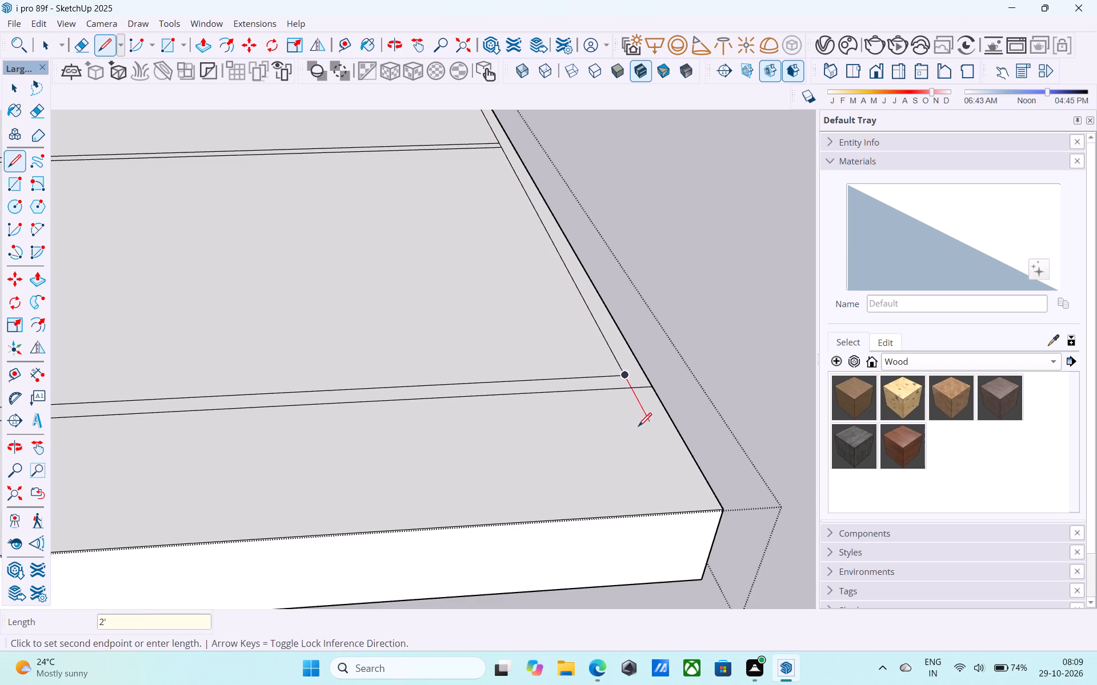
click(676, 421)
key(space)
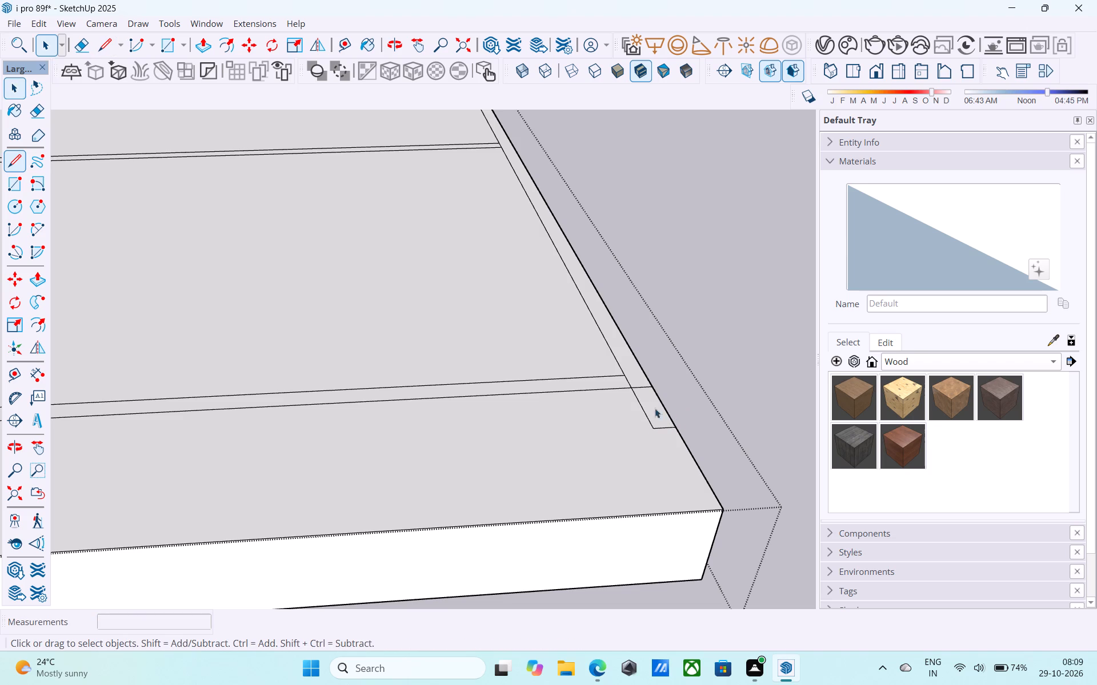
Erase the line segments crossing the wall corner to join the 2' extension with the outer wall strip.
key(e)
scroll(627, 385, up, 5)
drag(631, 377, 628, 377)
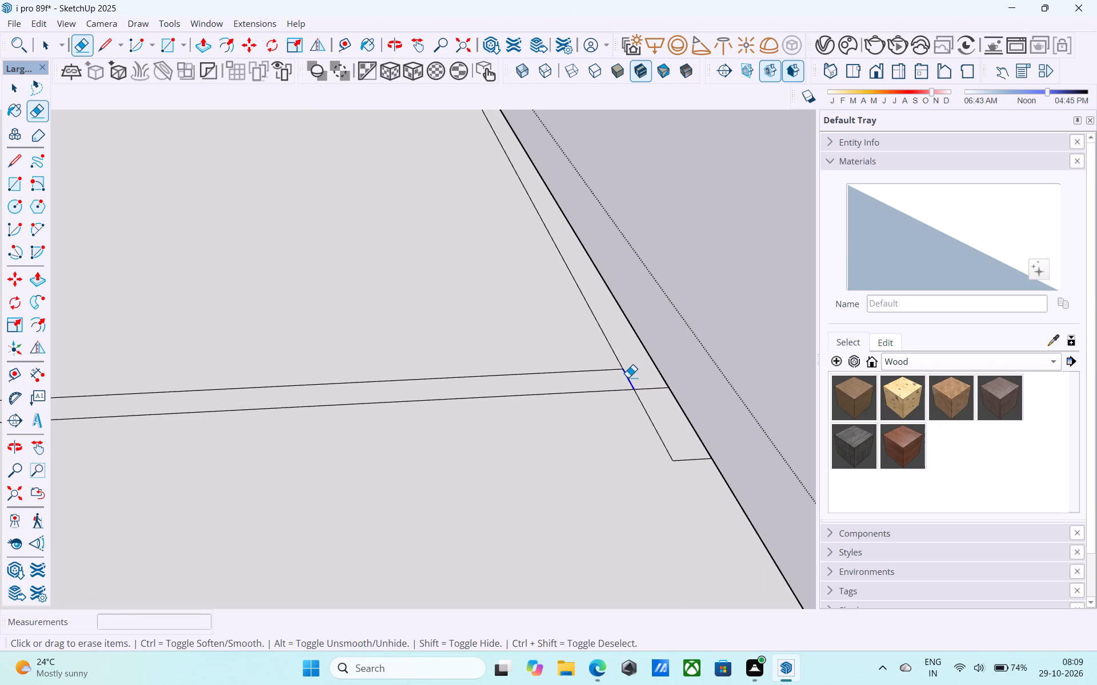
drag(628, 377, 624, 378)
drag(639, 384, 648, 393)
Push/Pull the outer wall strip, including the 2' extension, up 10'.
key(space)
click(638, 376)
scroll(638, 376, down, 5)
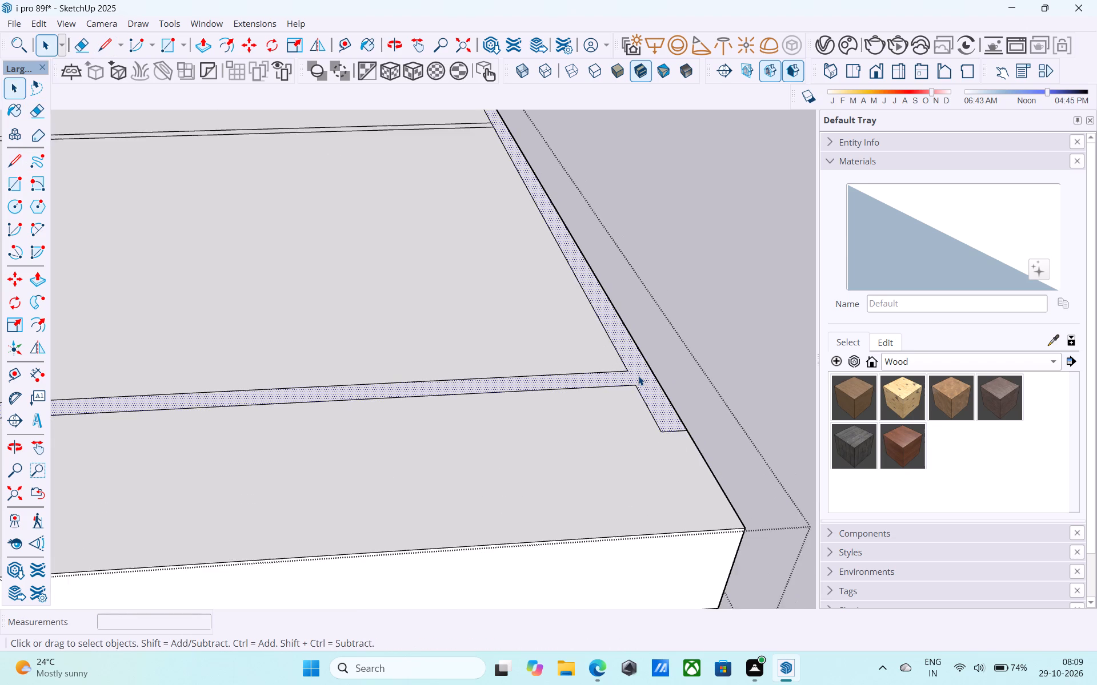
key(p)
click(638, 376)
scroll(642, 357, down, 6)
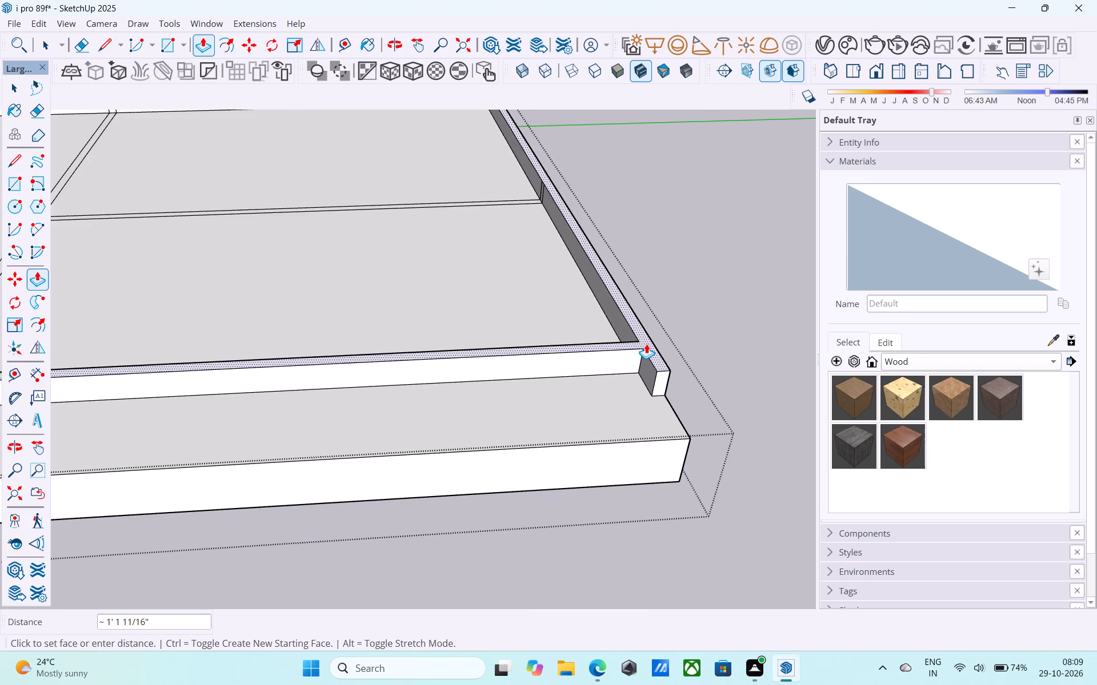
text(10')
key(Return)
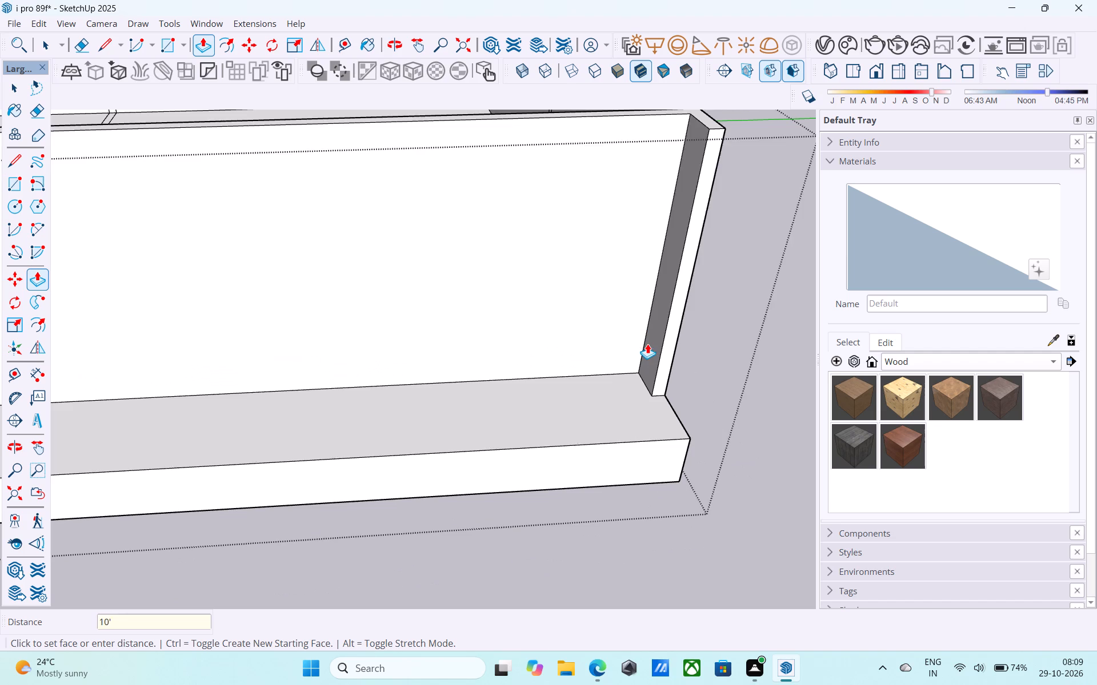
scroll(647, 344, down, 12)
key(space)
Erase the line separating the partition strip from the dividing wall strip.
middle_drag(538, 348, 931, 422)
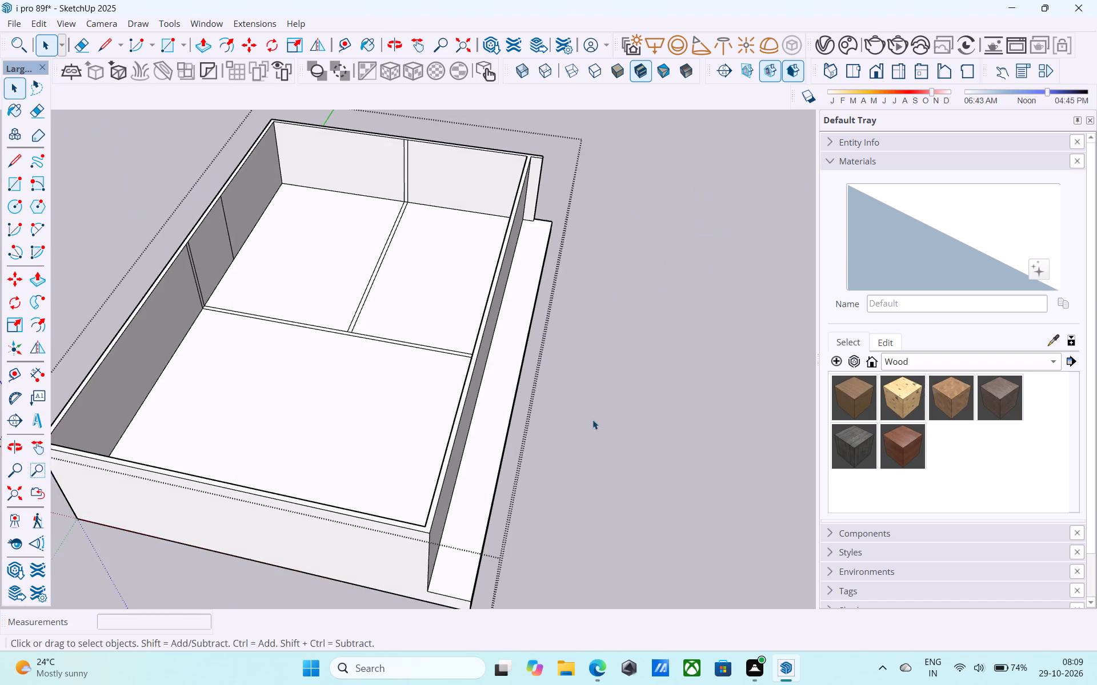
middle_drag(592, 420, 872, 462)
scroll(549, 382, up, 10)
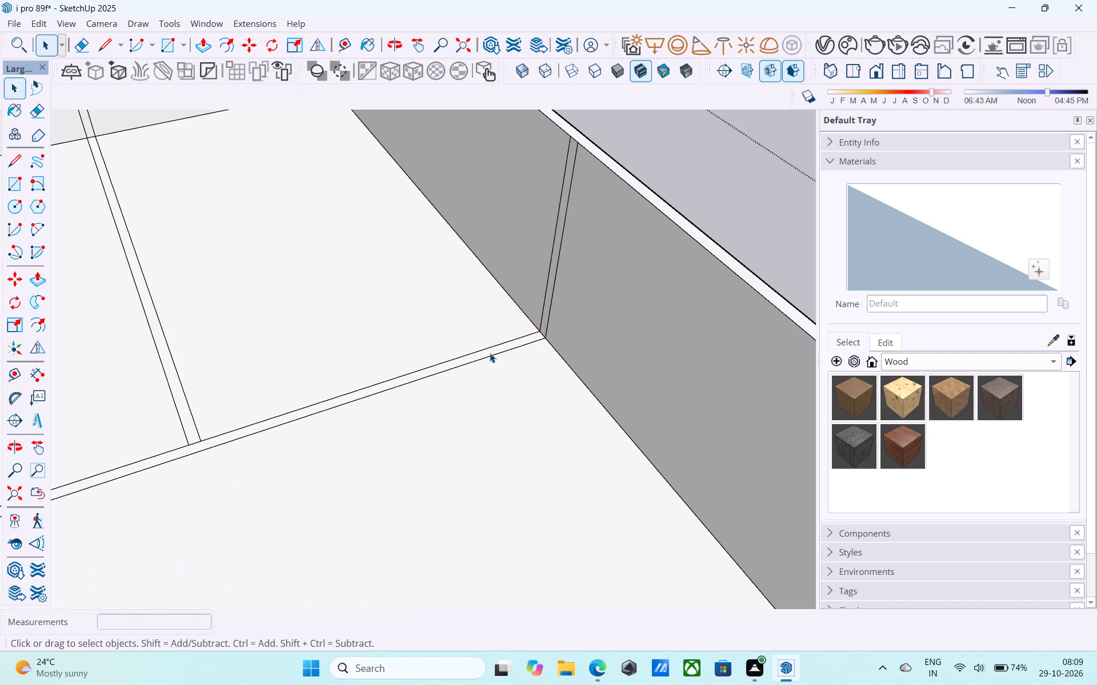
scroll(183, 441, up, 3)
key(e)
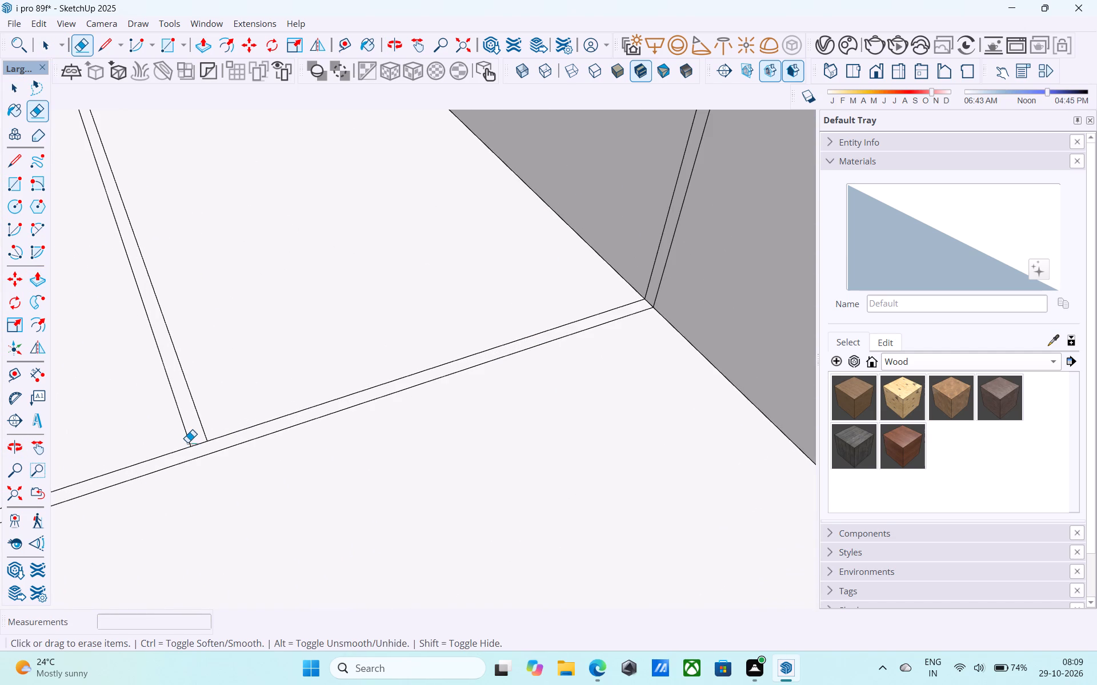
click(198, 442)
Push/Pull the joined dividing wall and partition strip up 10', level with the outer walls.
key(space)
click(302, 421)
click(306, 414)
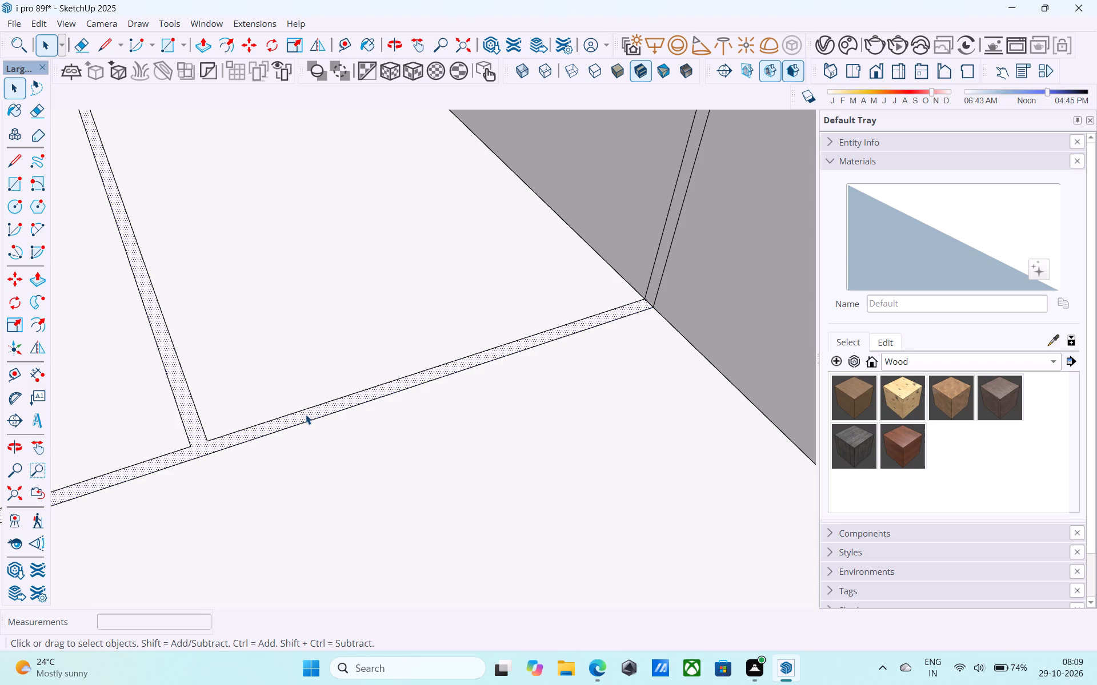
key(p)
click(306, 414)
scroll(309, 410, down, 4)
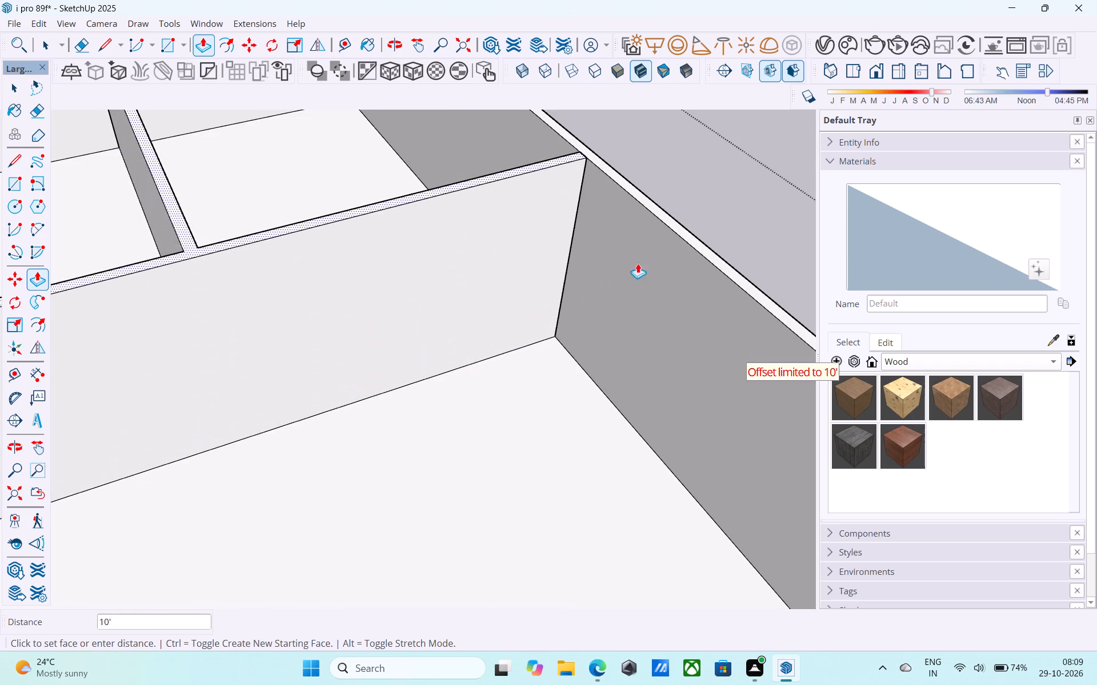
click(686, 233)
Erase the seam line on top where the dividing wall meets the outer wall.
middle_drag(686, 233, 503, 303)
key(e)
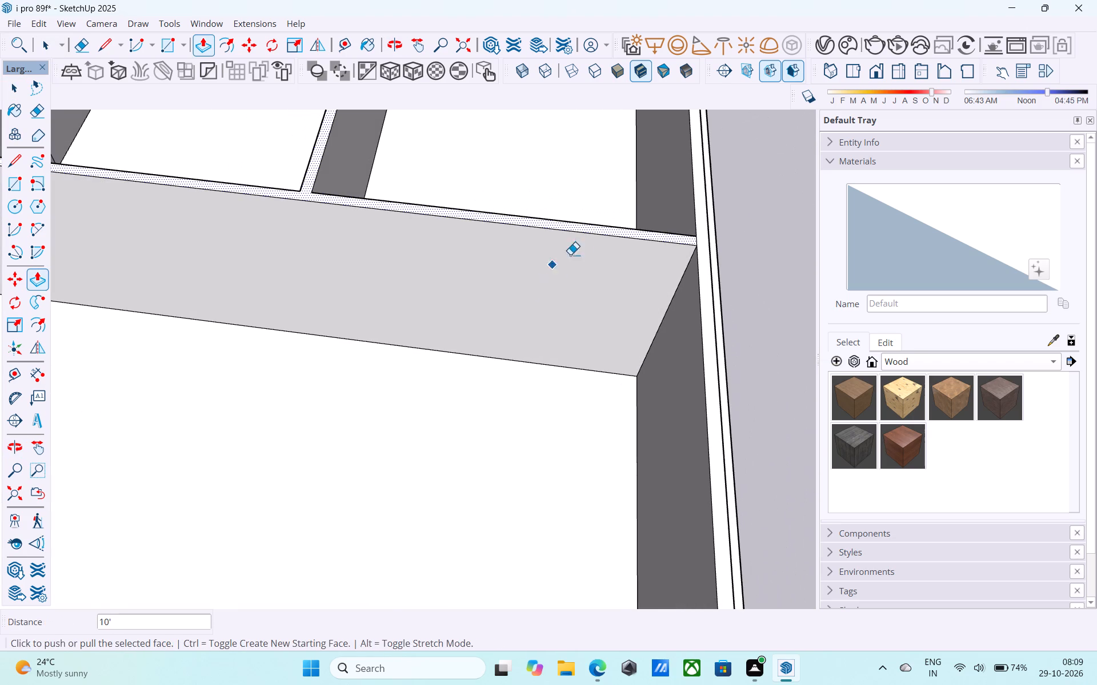
scroll(670, 231, up, 8)
click(698, 241)
key(space)
scroll(699, 244, up, 1)
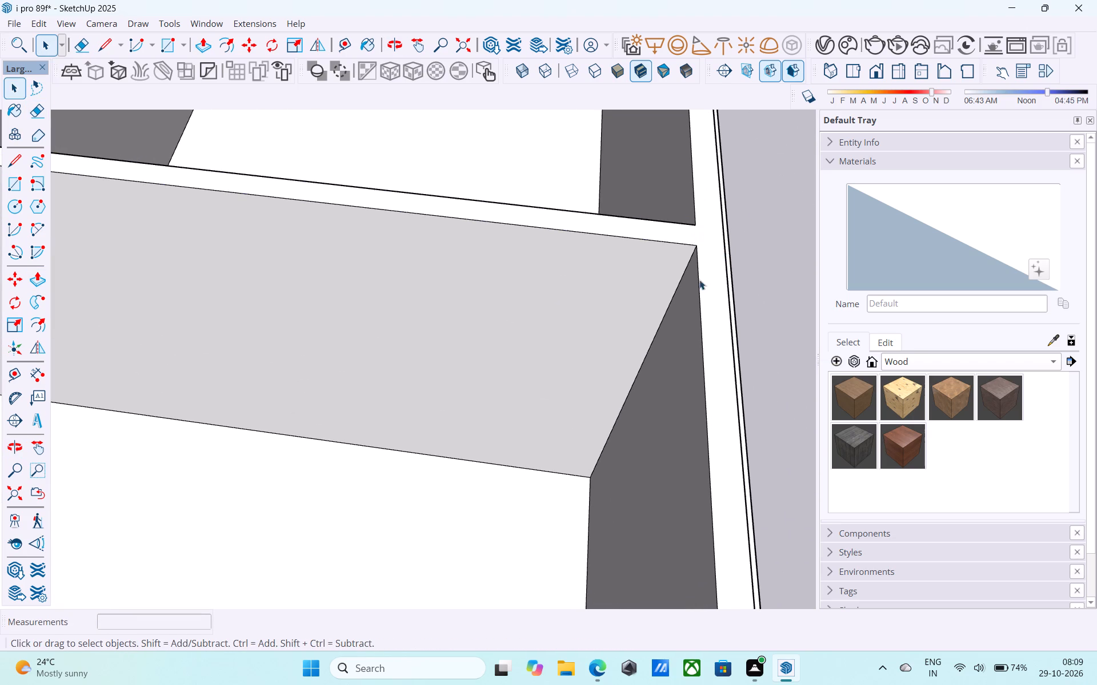
scroll(696, 334, down, 12)
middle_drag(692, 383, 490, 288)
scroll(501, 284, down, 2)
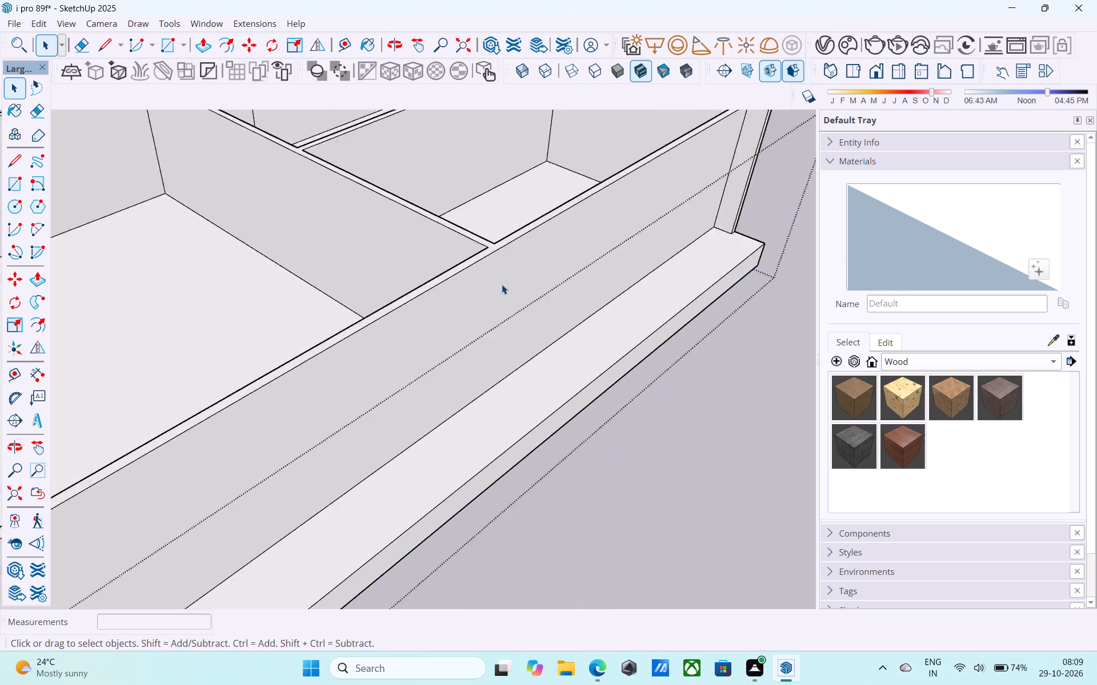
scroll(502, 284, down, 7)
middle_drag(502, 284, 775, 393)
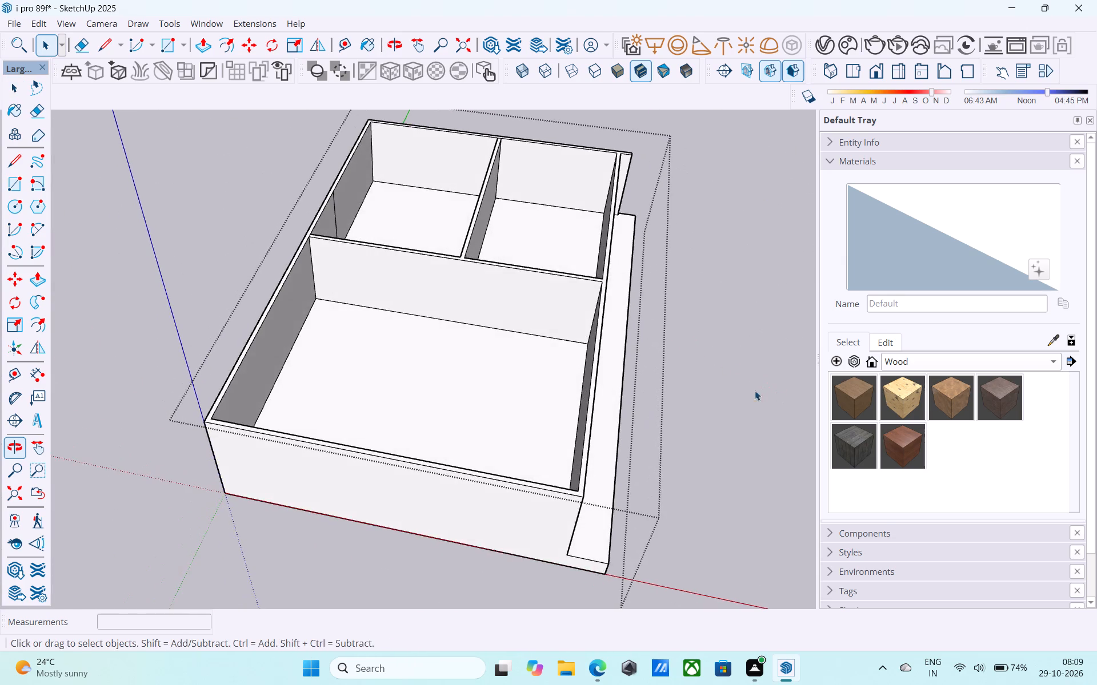
Draw a 6" line across the top of the outer wall, beside the ledge, in line with the dividing wall's large-room face.
scroll(669, 368, up, 9)
middle_drag(598, 342, 583, 396)
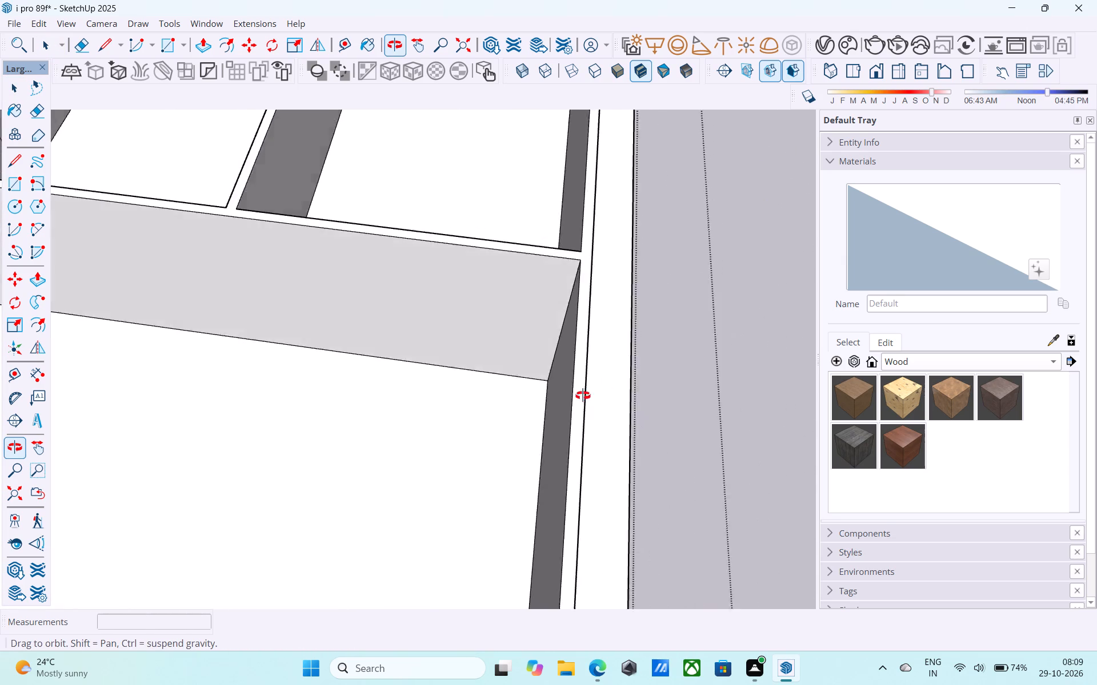
middle_drag(583, 396, 358, 348)
middle_drag(360, 346, 445, 373)
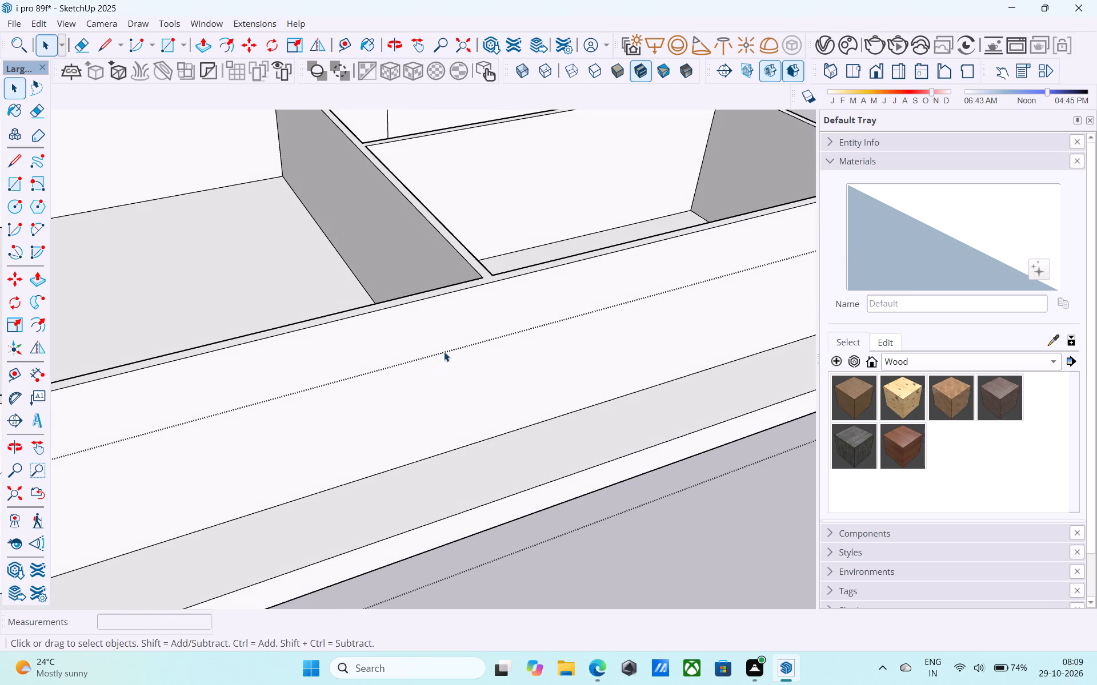
scroll(438, 348, down, 5)
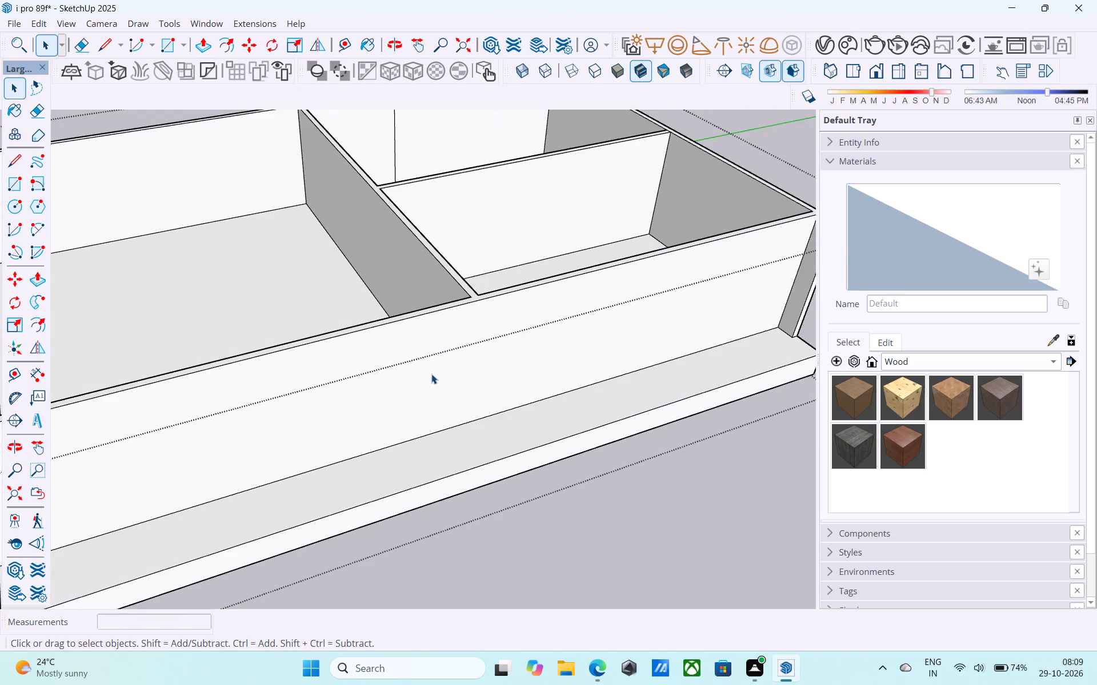
scroll(431, 374, down, 4)
middle_drag(430, 380, 355, 275)
scroll(370, 280, down, 2)
middle_drag(371, 278, 373, 277)
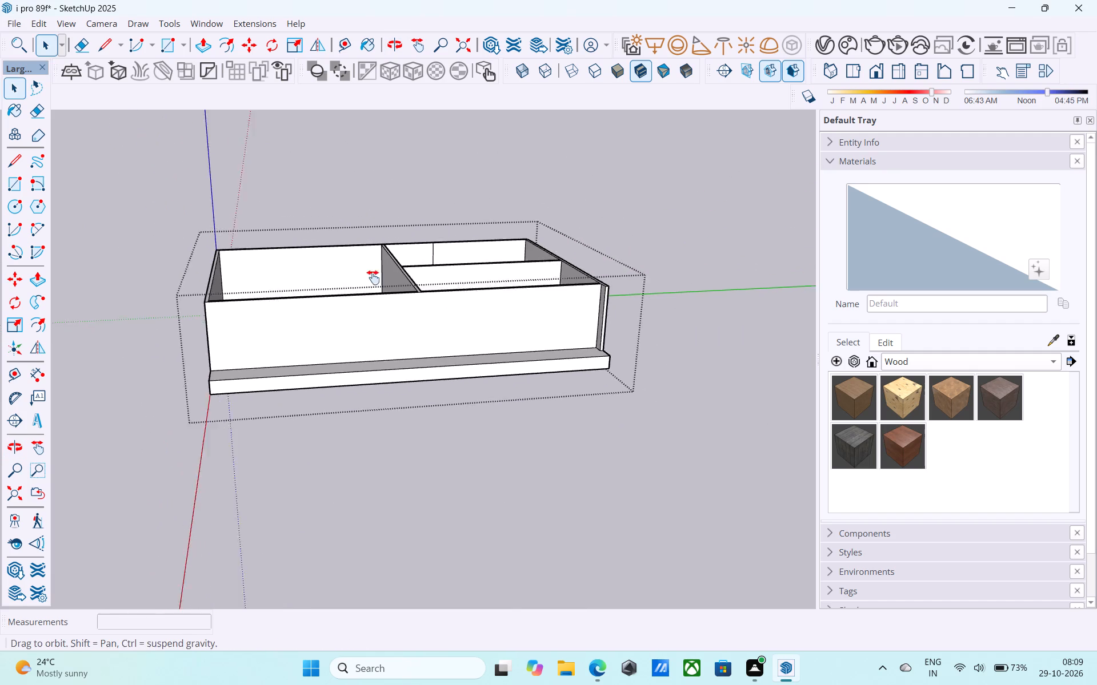
middle_drag(373, 277, 437, 346)
shift+middle_drag(443, 365, 438, 286)
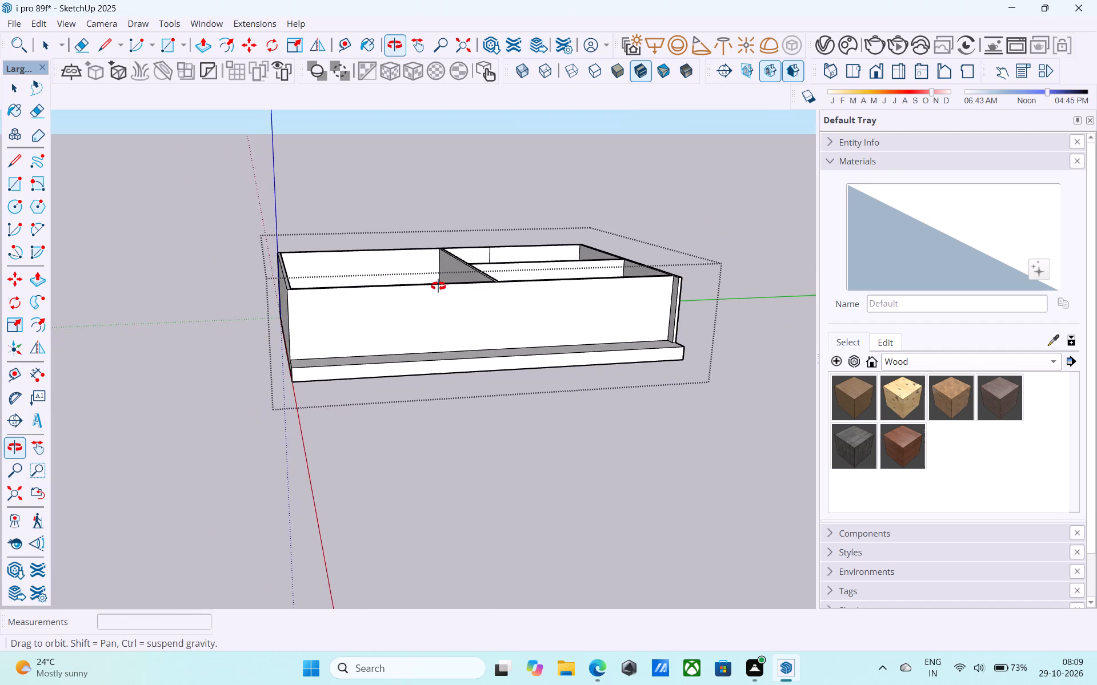
shift+middle_drag(438, 286, 485, 360)
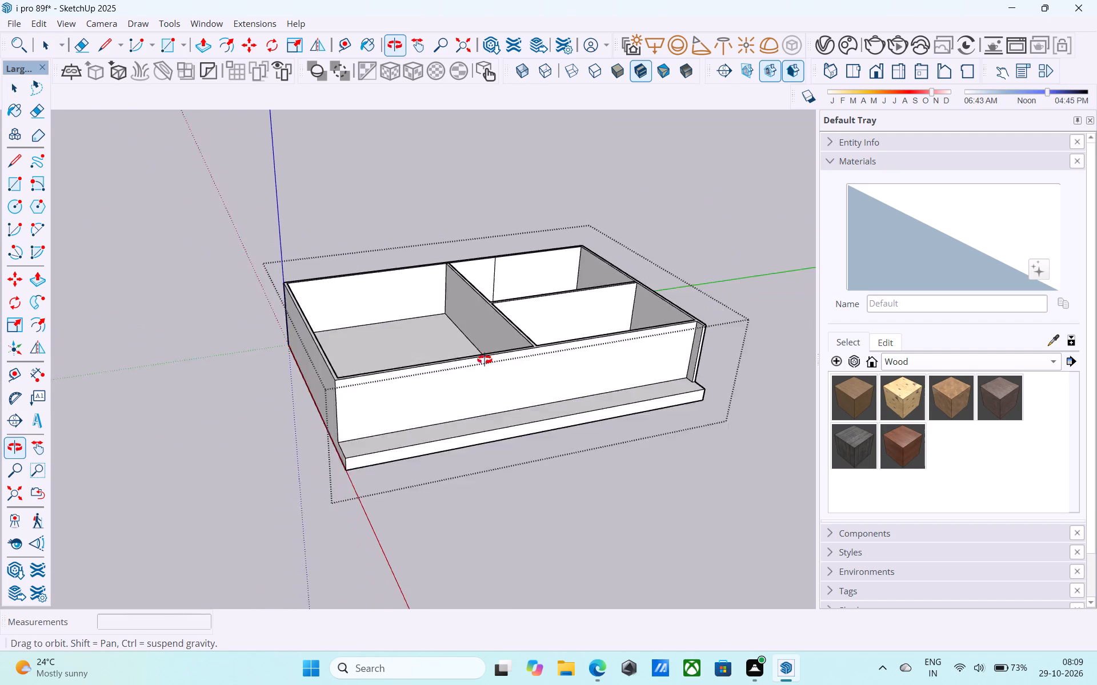
shift+middle_drag(485, 360, 498, 380)
scroll(541, 342, up, 7)
scroll(552, 426, up, 2)
key(l)
scroll(552, 400, up, 2)
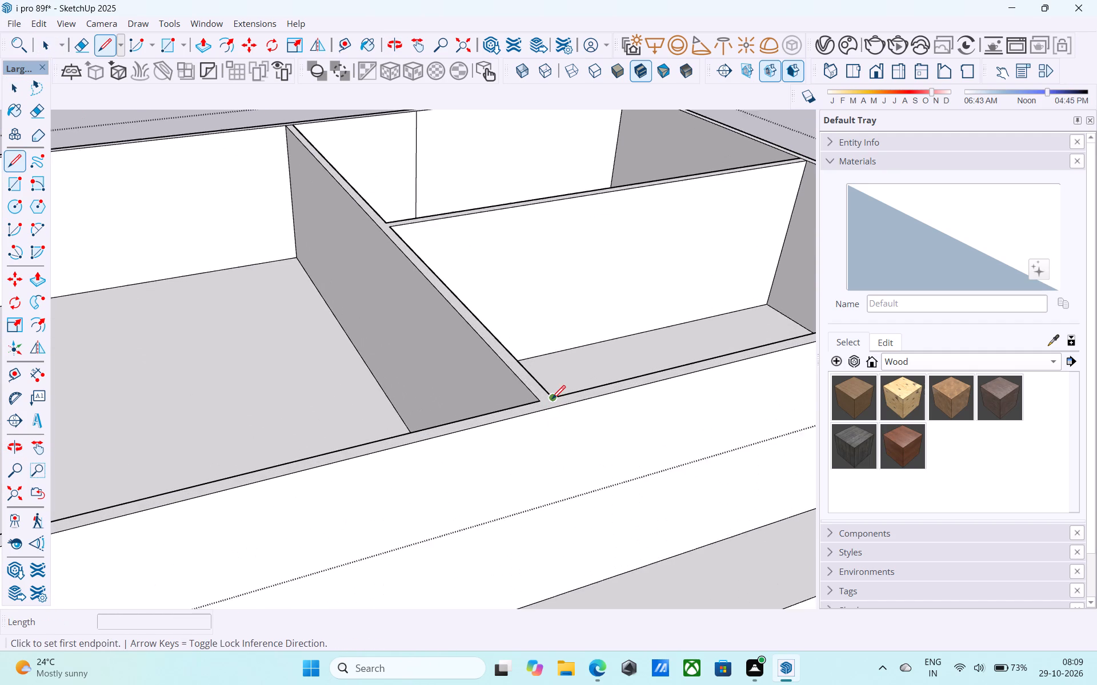
scroll(552, 400, up, 4)
click(536, 401)
click(545, 414)
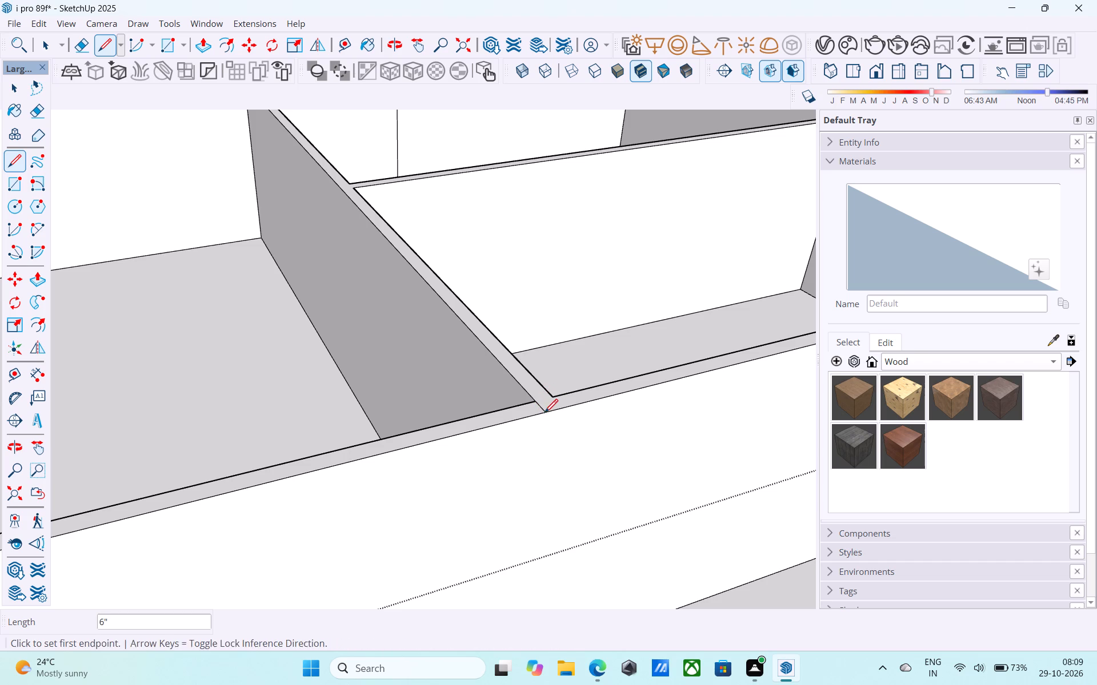
key(space)
Draw a matching 6" line across the top of the opposite outer wall at the dividing wall's other end.
scroll(553, 407, down, 10)
scroll(399, 226, down, 3)
scroll(426, 374, down, 3)
middle_drag(425, 406, 726, 458)
middle_drag(115, 237, 475, 295)
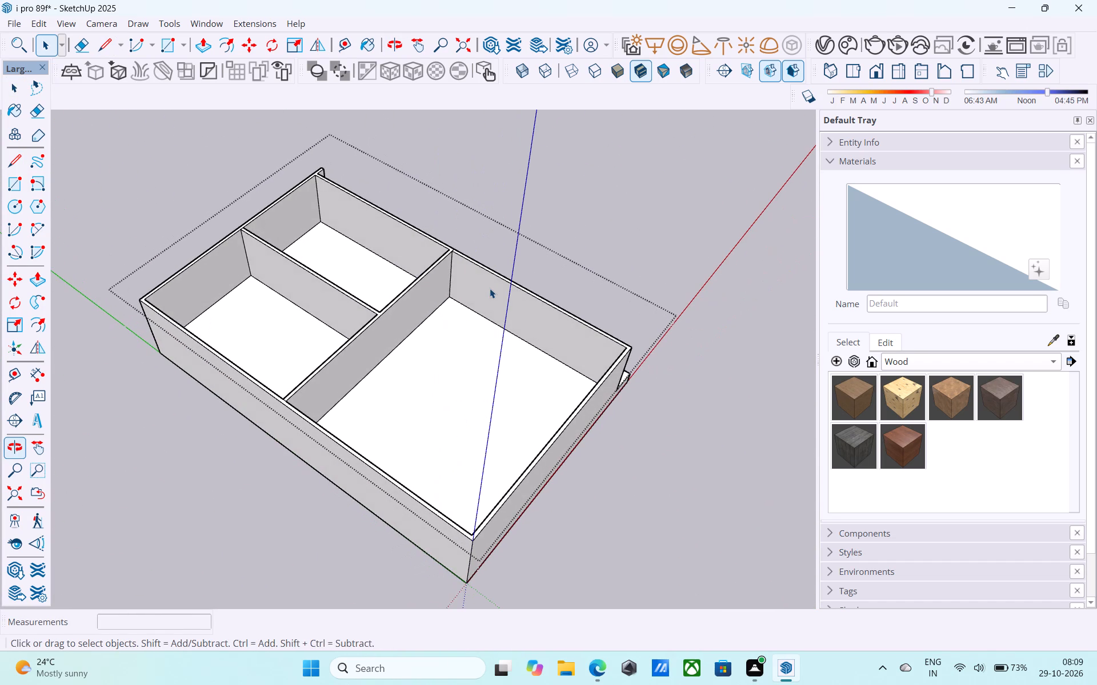
scroll(313, 381, up, 8)
key(l)
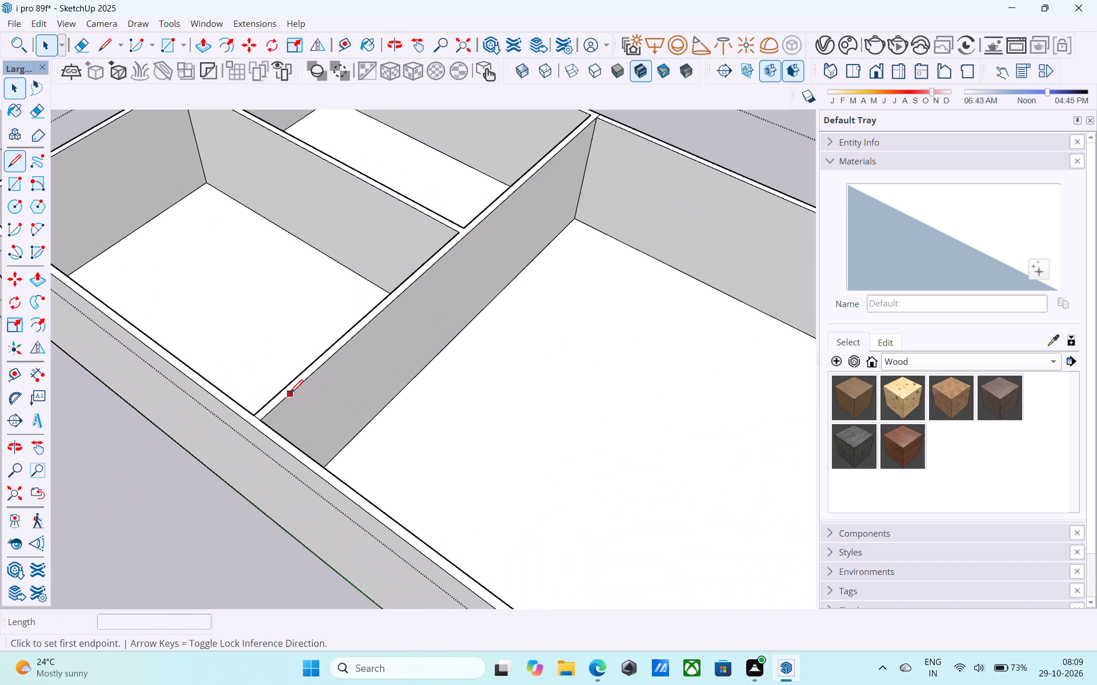
scroll(290, 394, up, 3)
click(254, 433)
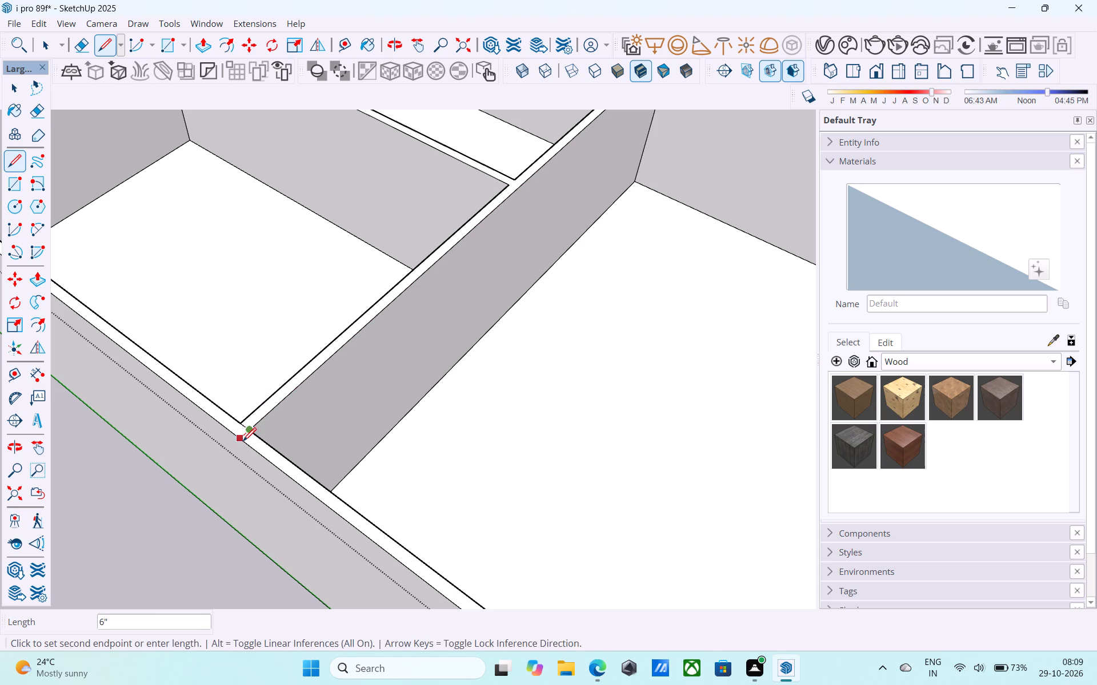
click(242, 442)
key(space)
Push/Pull the top of the outer walls around the large room down to the slab's floor level.
scroll(242, 441, down, 17)
scroll(333, 518, up, 5)
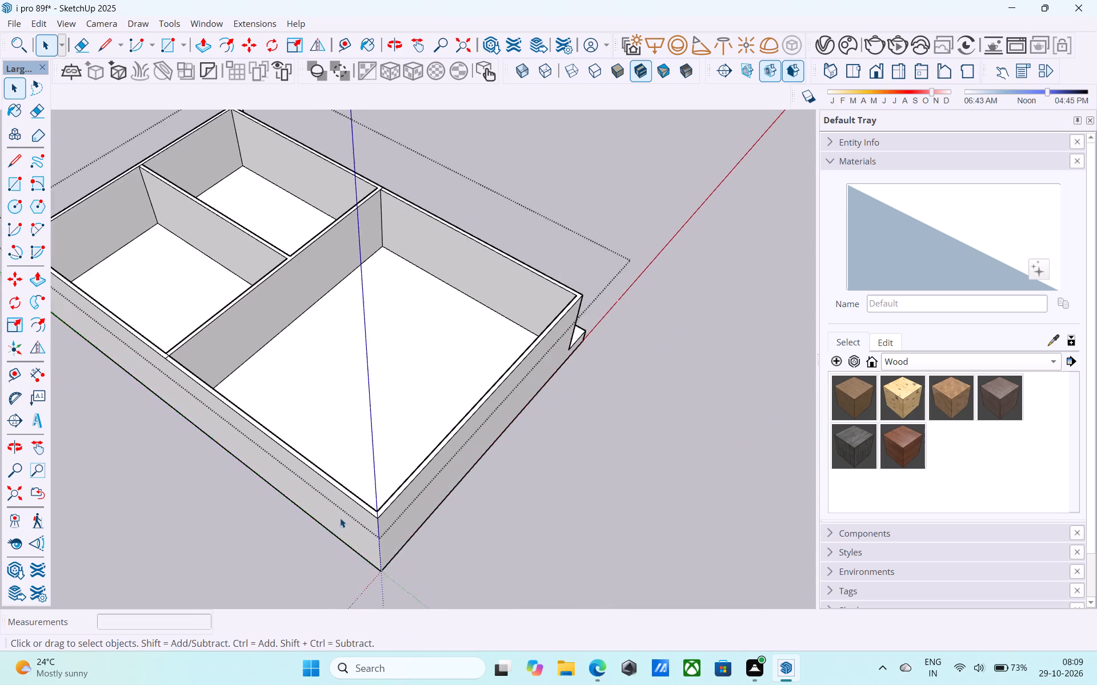
scroll(340, 518, up, 7)
click(362, 493)
key(o)
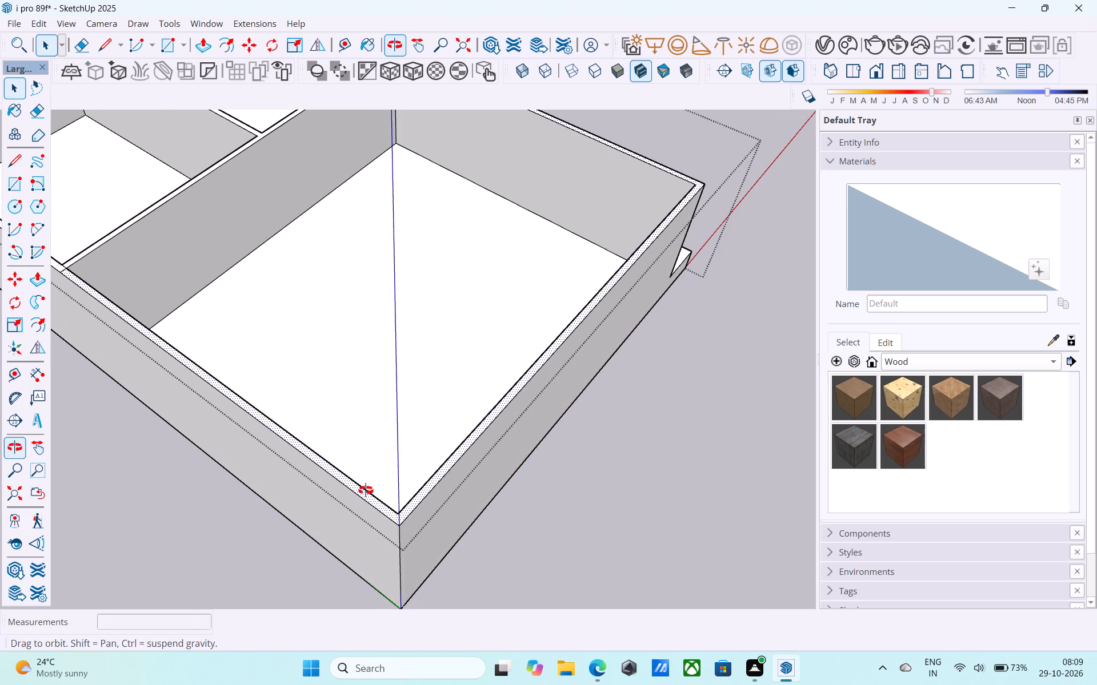
click(366, 490)
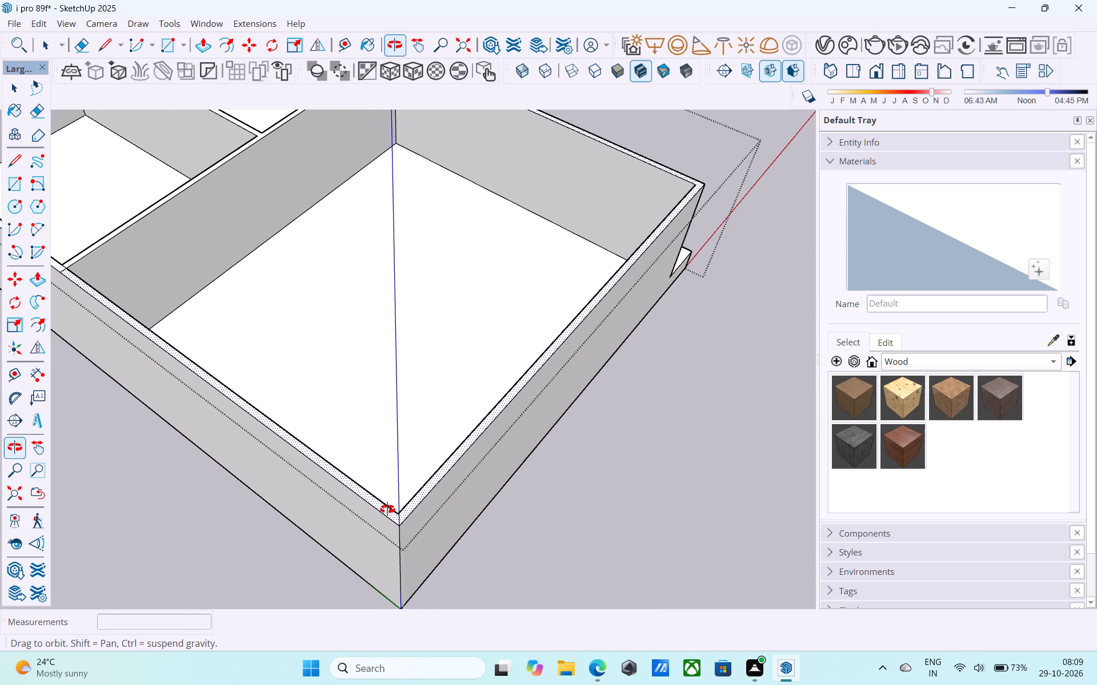
key(p)
click(385, 507)
click(416, 394)
key(space)
Offset the edges of the small room's outer wall face above the ledge 1' inward.
middle_drag(439, 378, 195, 346)
scroll(195, 346, down, 7)
shift+middle_drag(274, 332, 0, 362)
shift+middle_drag(397, 401, 283, 357)
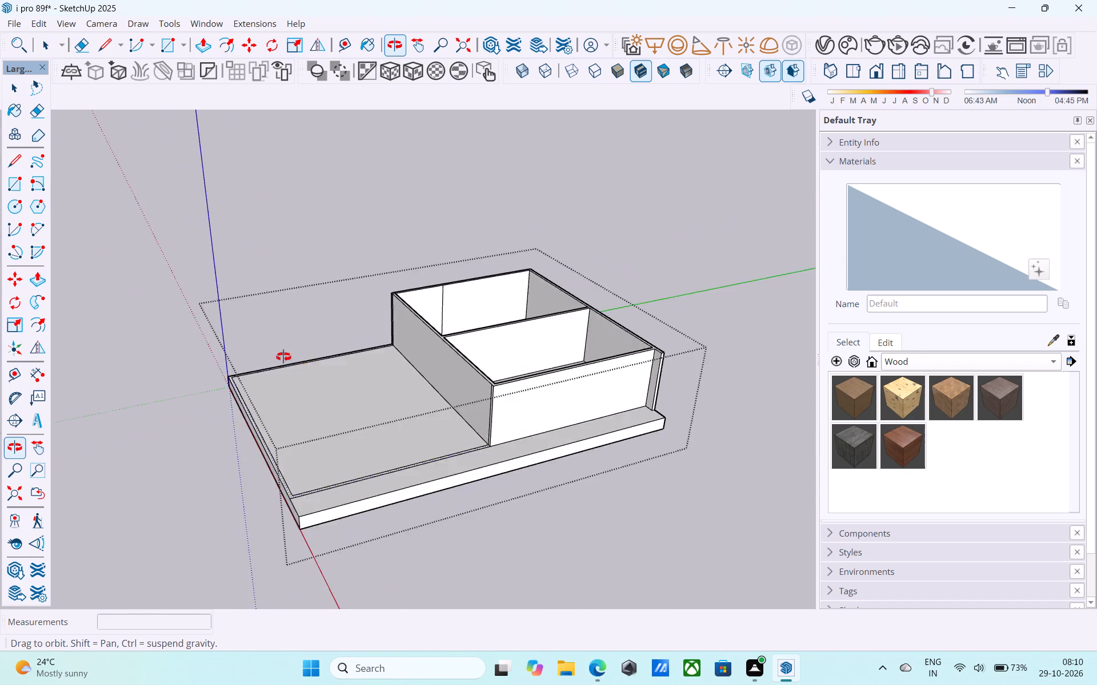
shift+middle_drag(283, 357, 257, 353)
scroll(419, 437, up, 6)
shift+middle_drag(488, 441, 433, 488)
scroll(433, 488, down, 3)
shift+middle_drag(432, 488, 430, 478)
scroll(478, 404, up, 5)
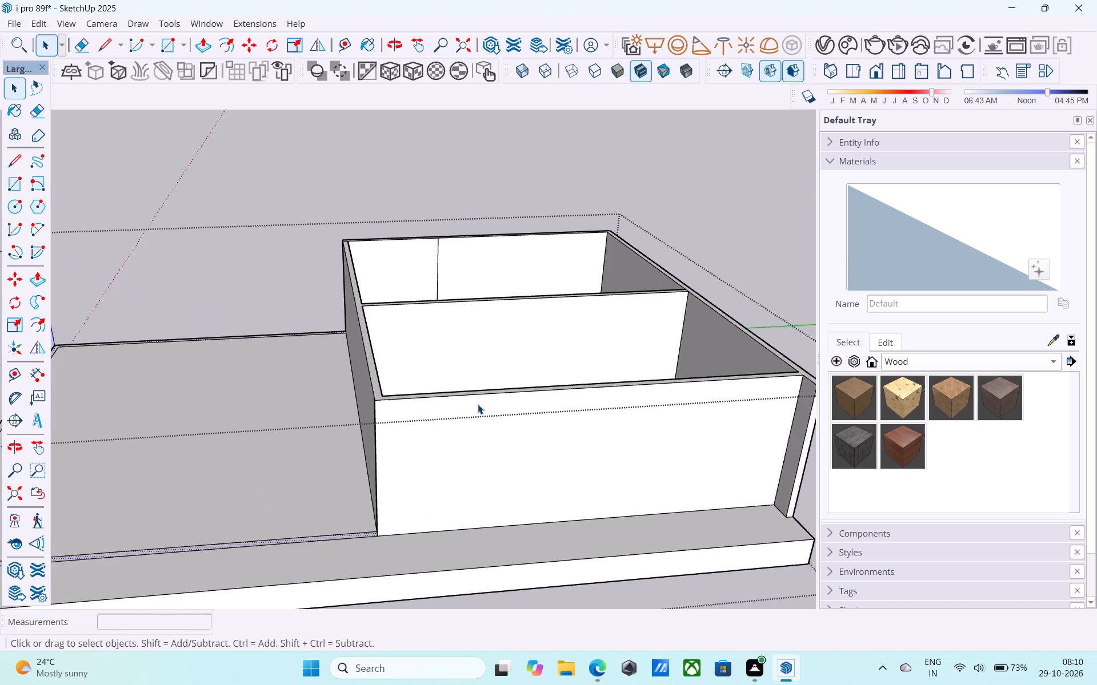
shift+middle_drag(478, 403, 459, 409)
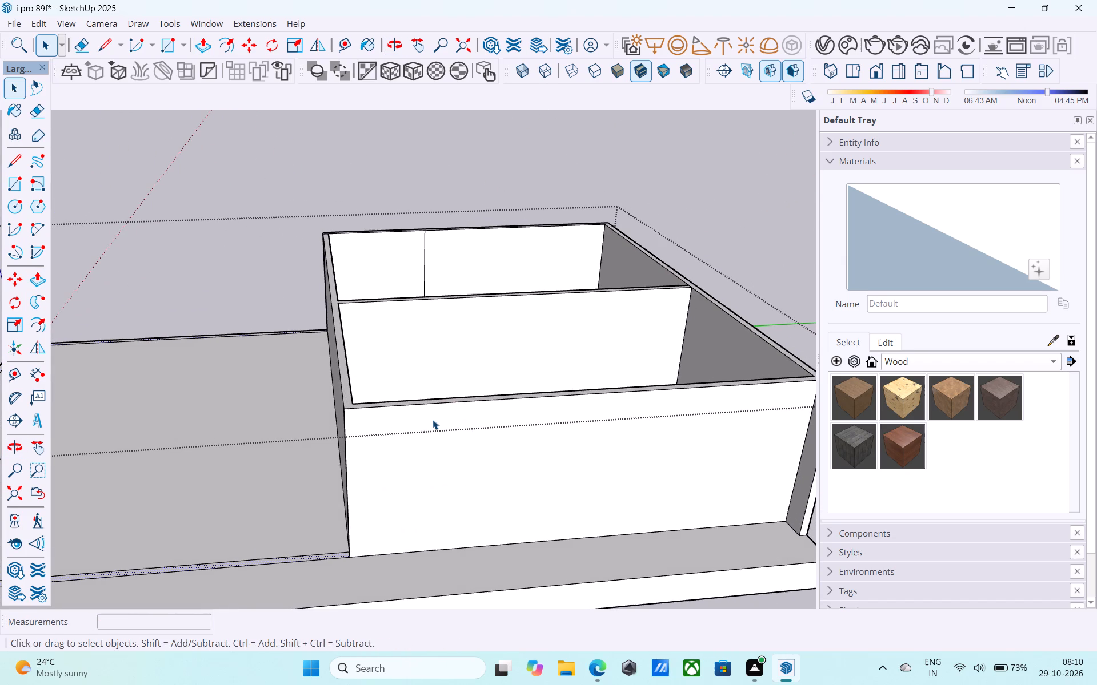
scroll(433, 420, up, 2)
scroll(433, 420, down, 5)
shift+middle_drag(433, 420, 406, 422)
scroll(406, 422, up, 1)
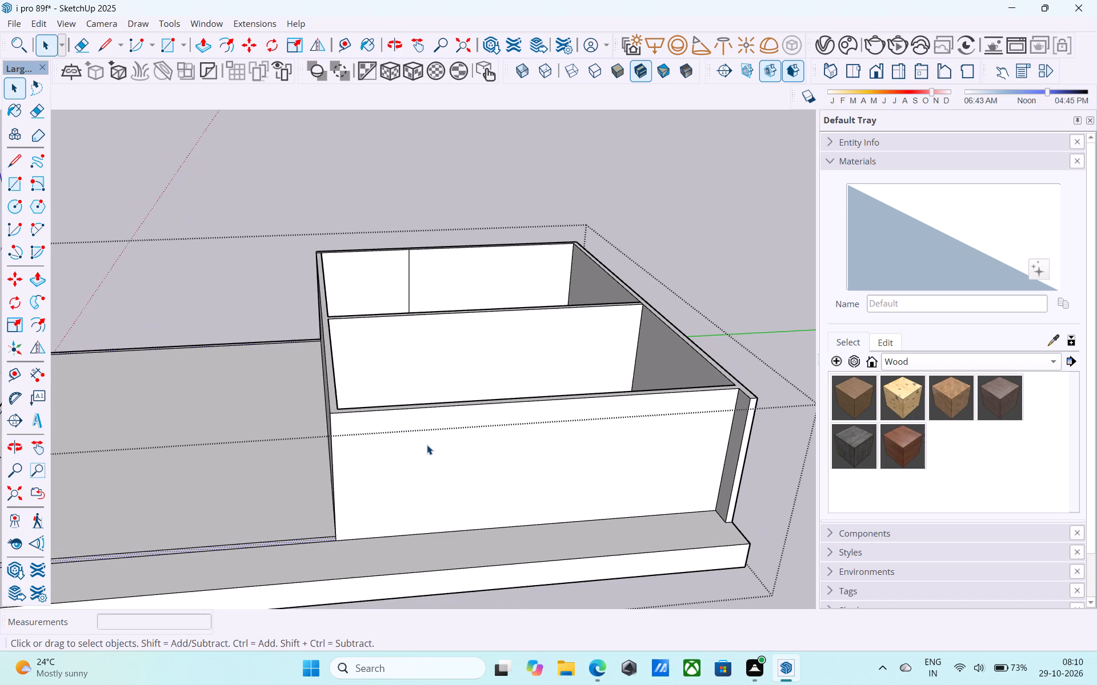
click(430, 446)
scroll(430, 447, up, 3)
key(f)
click(430, 447)
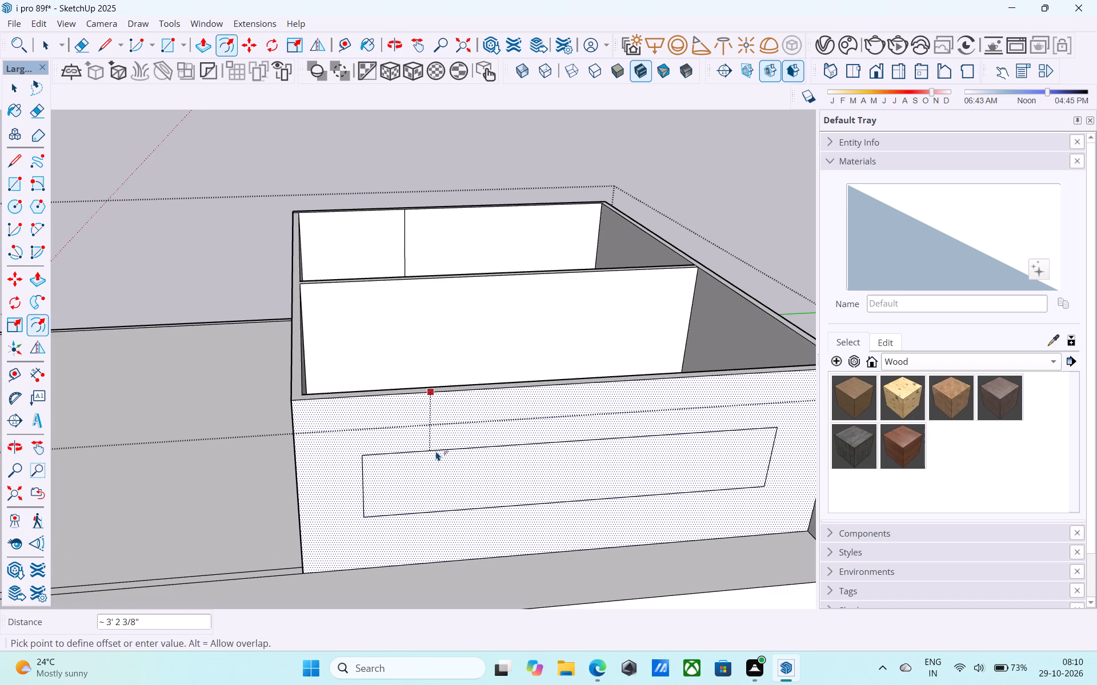
key(1)
key(apostrophe)
key(Return)
key(space)
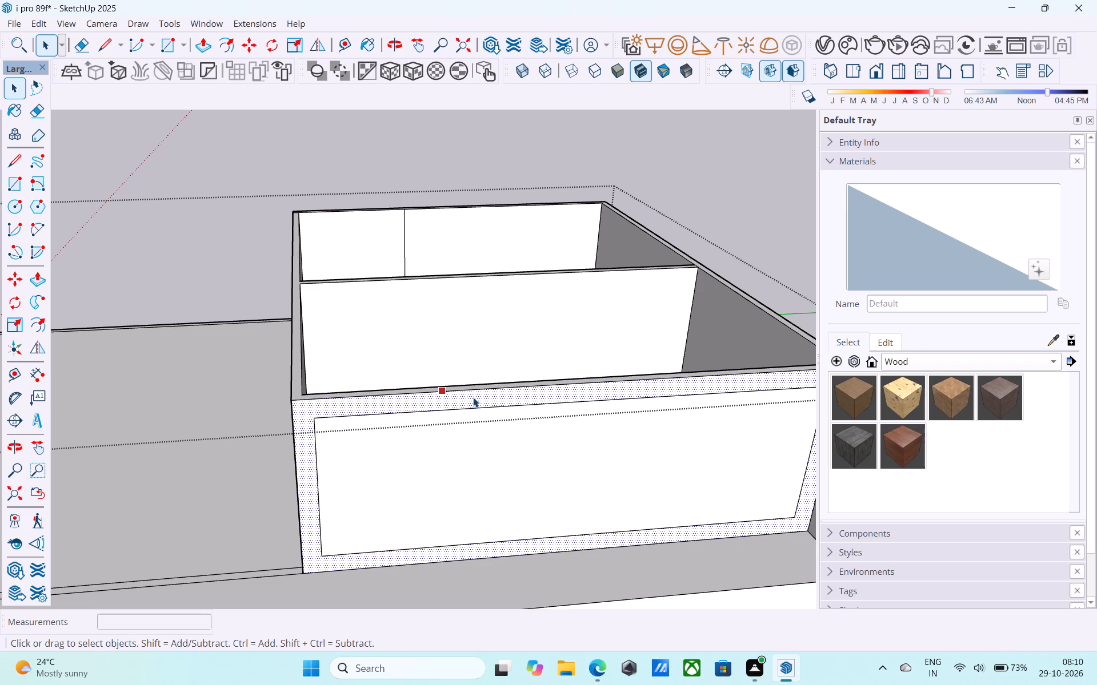
Examine the wall face with the inset outline, the dividing wall's face and the two small rooms from several sides.
scroll(498, 389, down, 2)
middle_drag(468, 501, 457, 488)
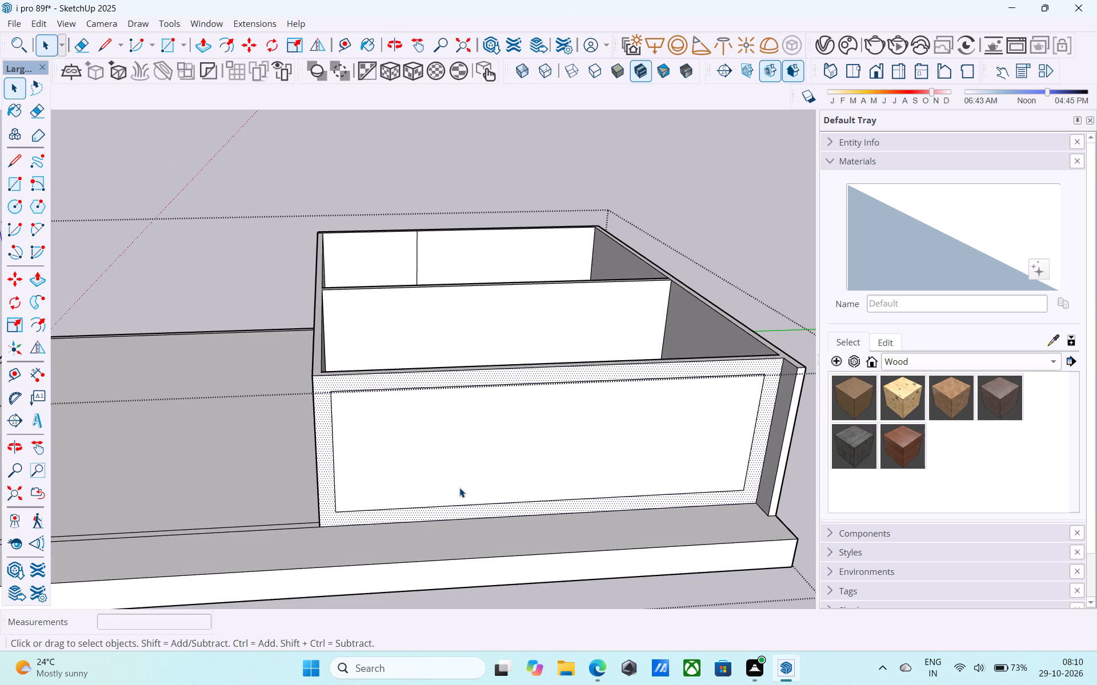
scroll(459, 487, up, 2)
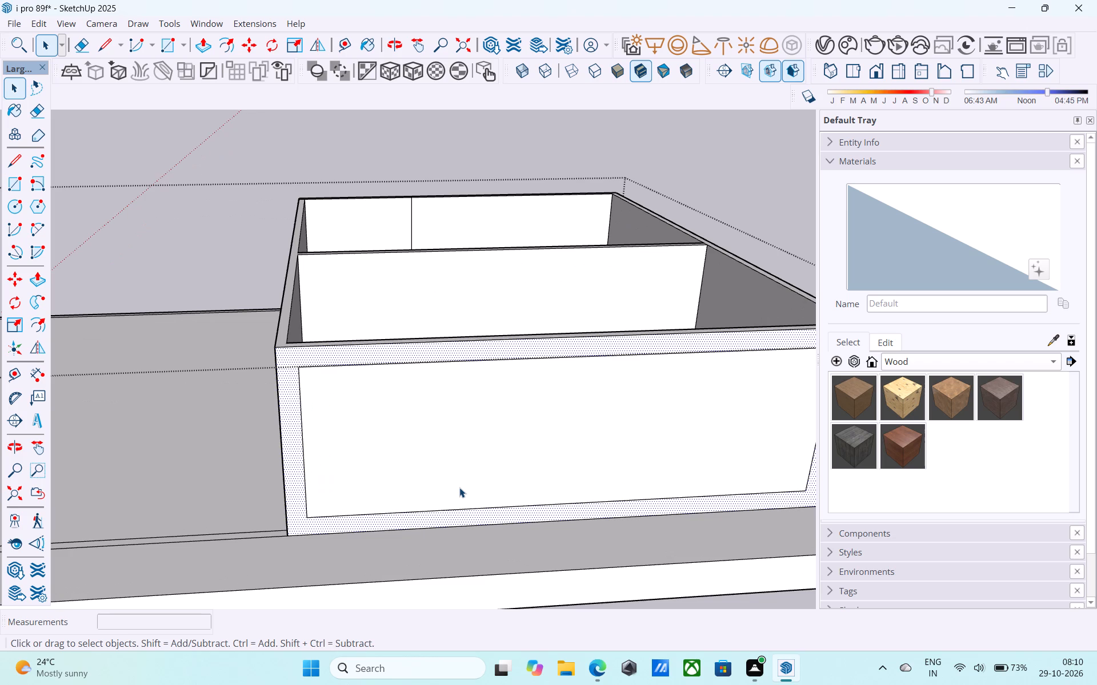
scroll(535, 442, down, 4)
shift+scroll(535, 445, up, 1)
shift+middle_drag(535, 445, 516, 454)
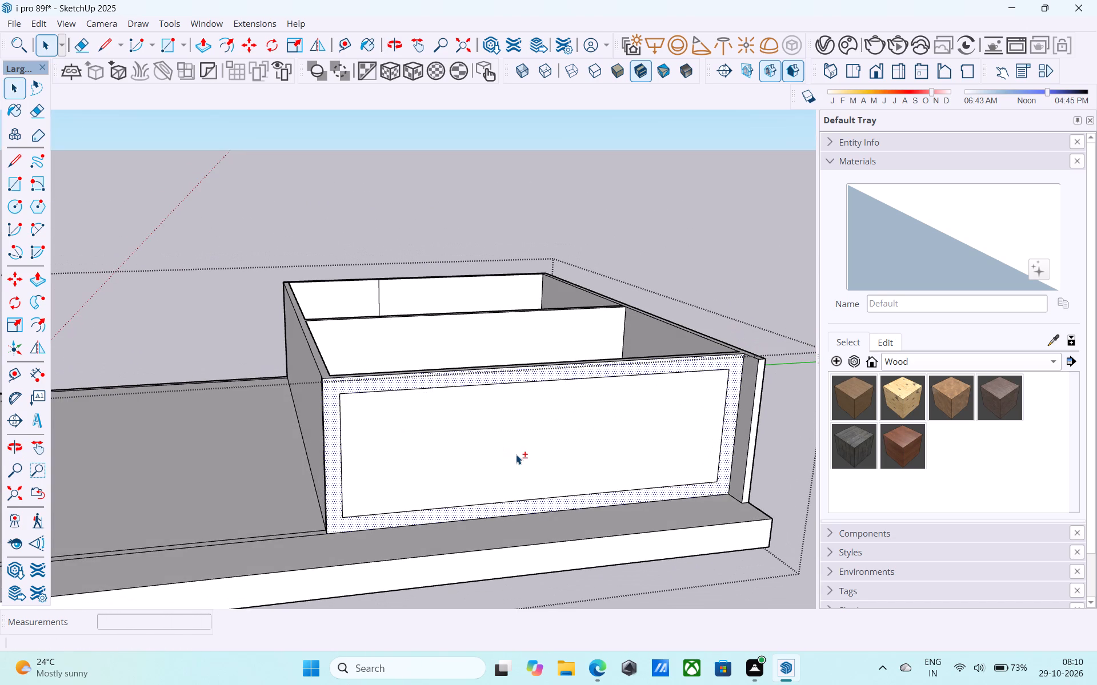
shift+middle_drag(516, 454, 502, 477)
scroll(501, 477, up, 5)
scroll(501, 477, down, 3)
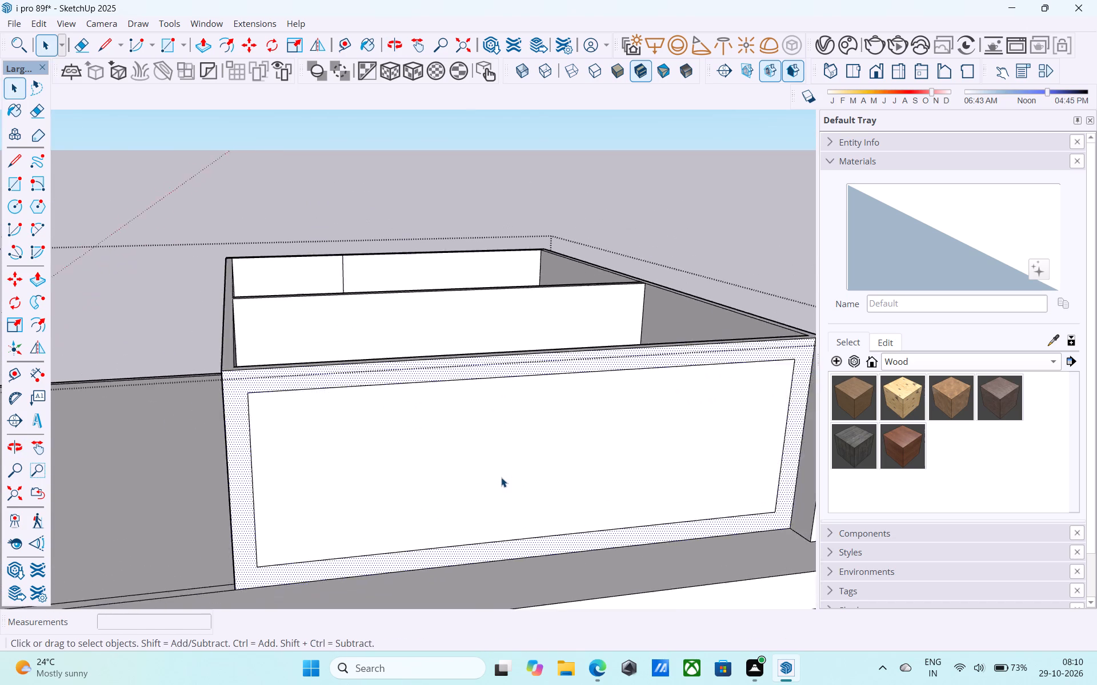
scroll(501, 477, down, 2)
middle_drag(501, 477, 504, 472)
scroll(482, 458, down, 3)
shift+middle_drag(481, 458, 715, 416)
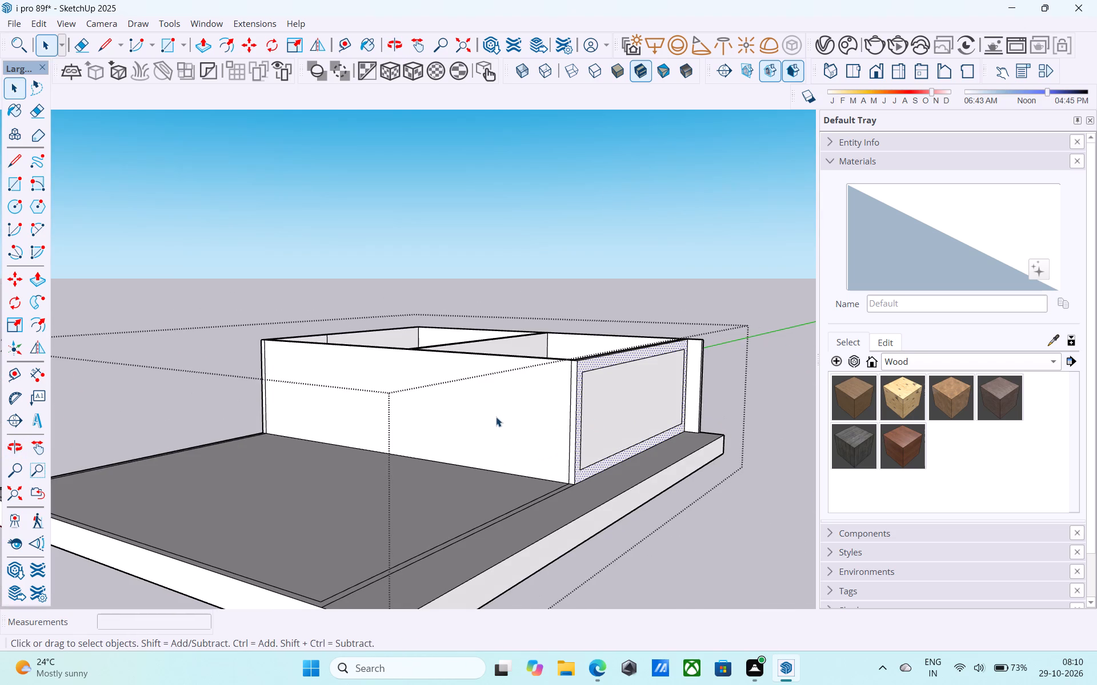
click(496, 416)
middle_drag(496, 416, 486, 457)
middle_drag(481, 457, 455, 458)
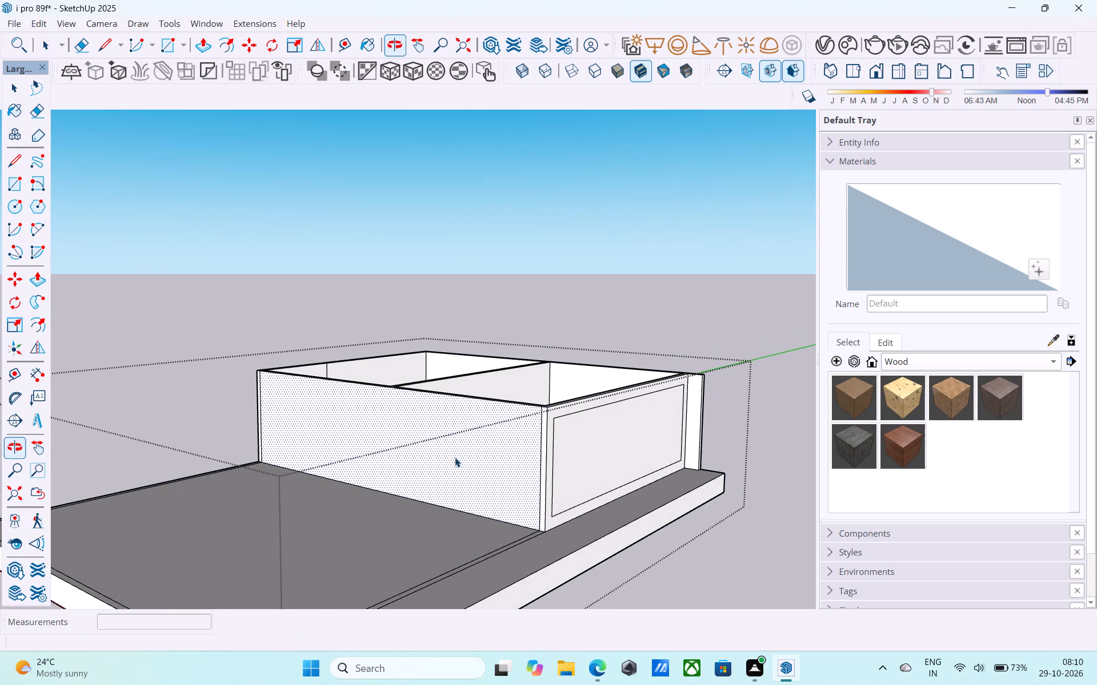
scroll(452, 452, up, 4)
scroll(452, 452, down, 4)
shift+middle_drag(452, 452, 643, 459)
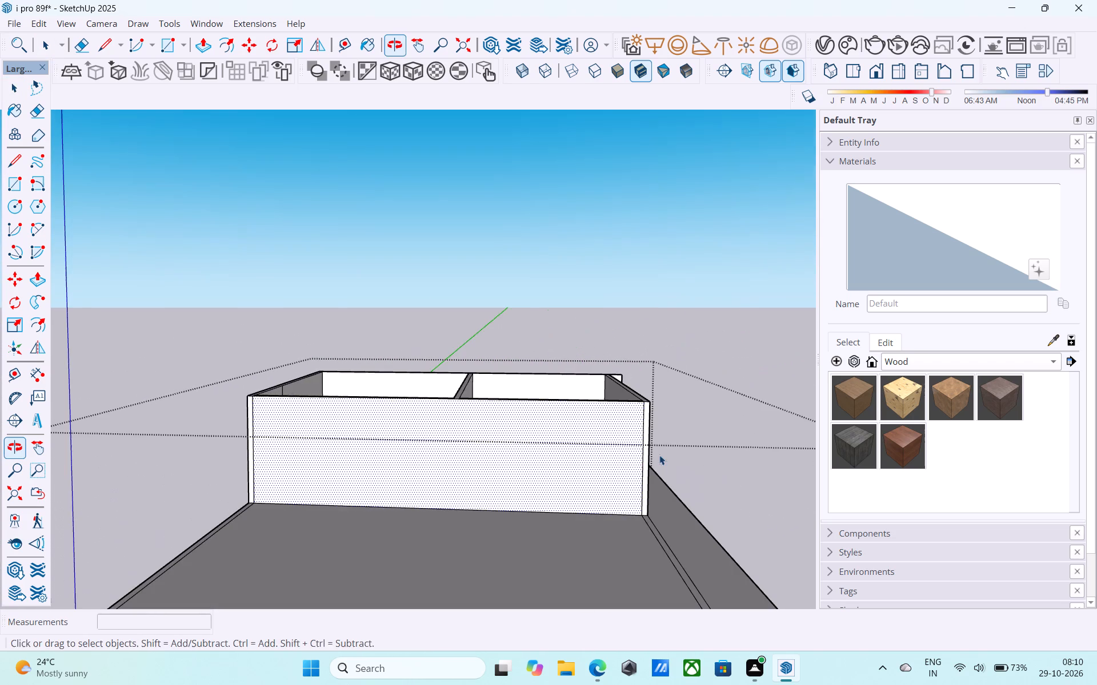
middle_drag(468, 422, 510, 530)
scroll(469, 469, up, 4)
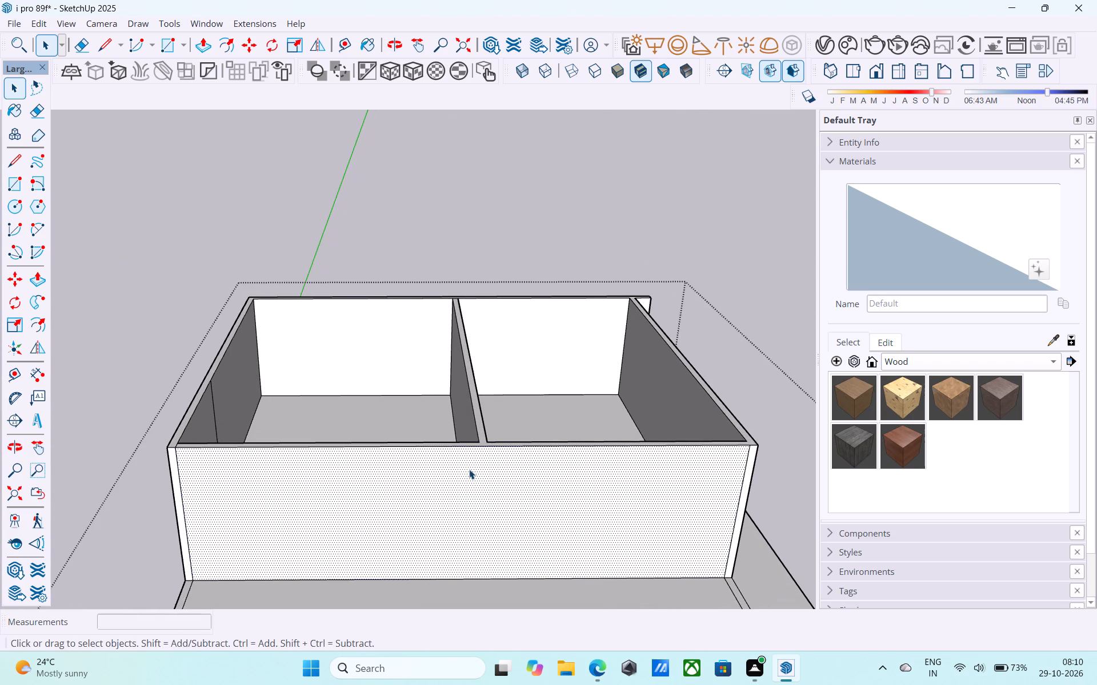
scroll(470, 465, down, 5)
middle_drag(470, 465, 207, 591)
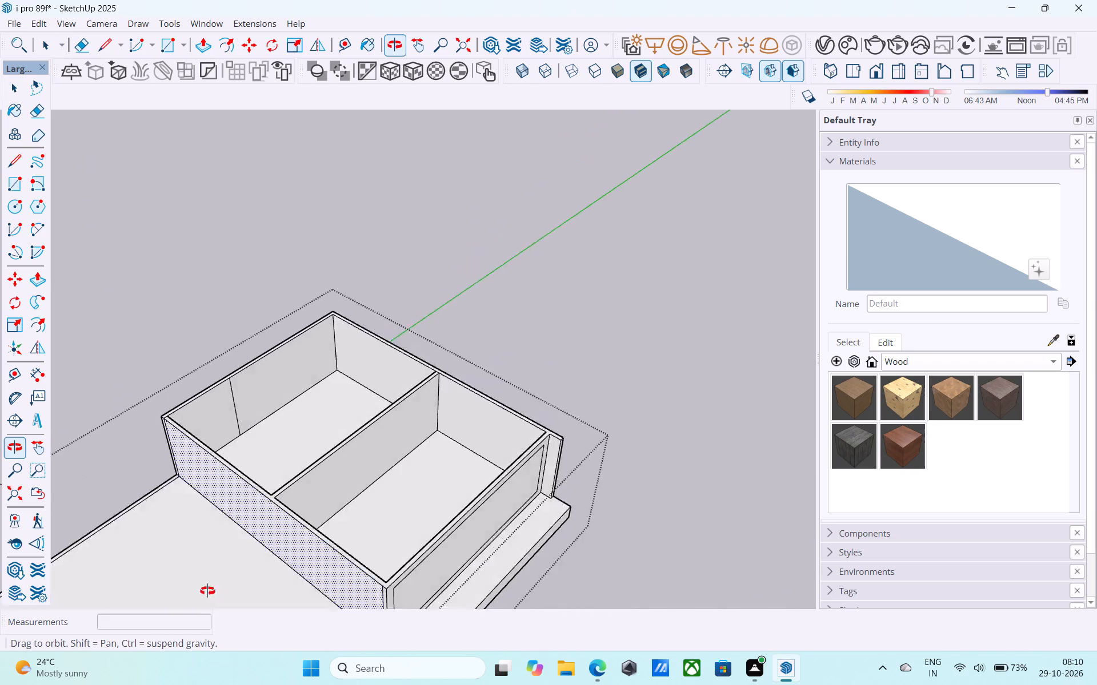
middle_drag(207, 591, 226, 563)
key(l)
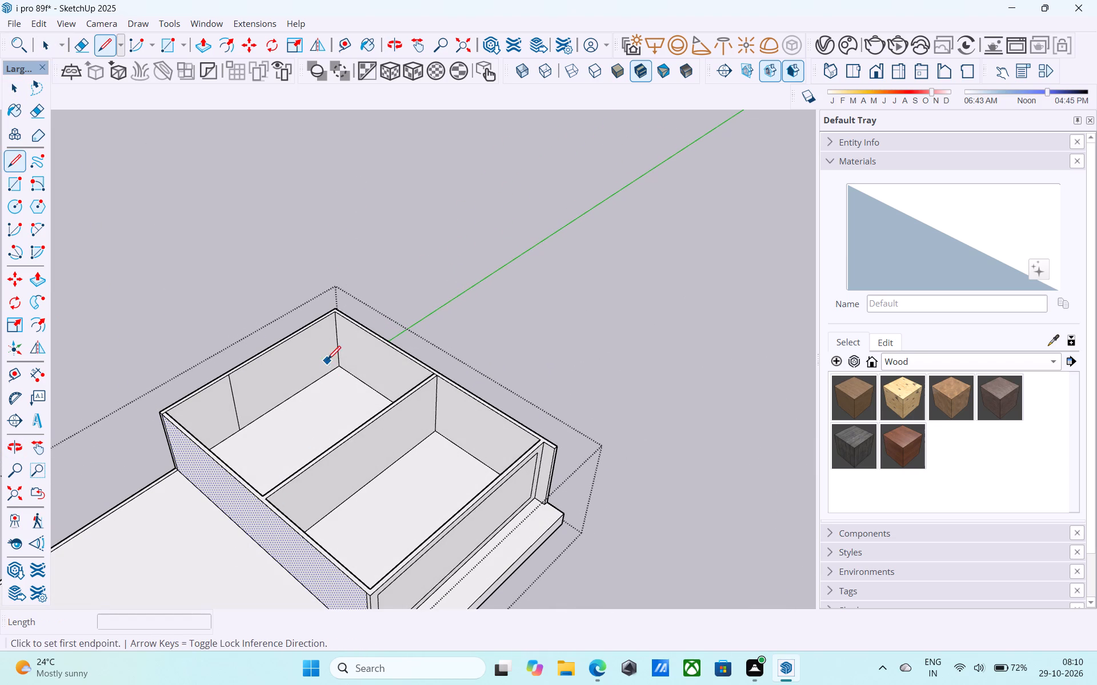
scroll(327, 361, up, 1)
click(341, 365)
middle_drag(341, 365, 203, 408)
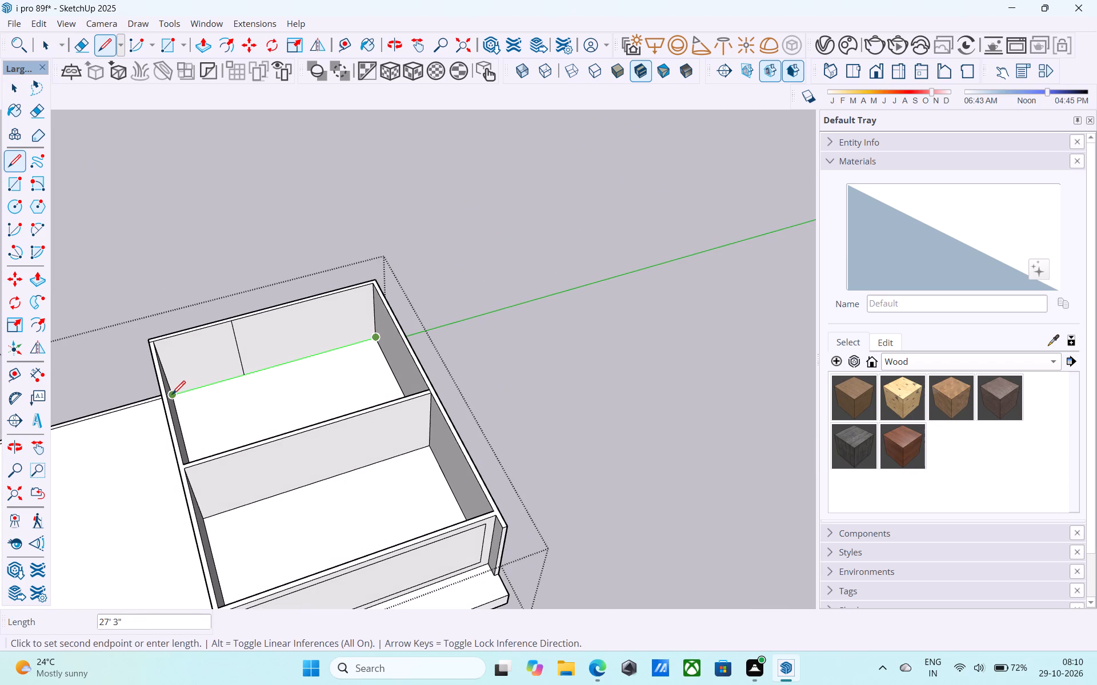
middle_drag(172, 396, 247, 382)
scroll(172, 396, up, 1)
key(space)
Examine the two small rooms and their surrounding walls from above.
scroll(249, 381, down, 4)
middle_drag(250, 381, 361, 381)
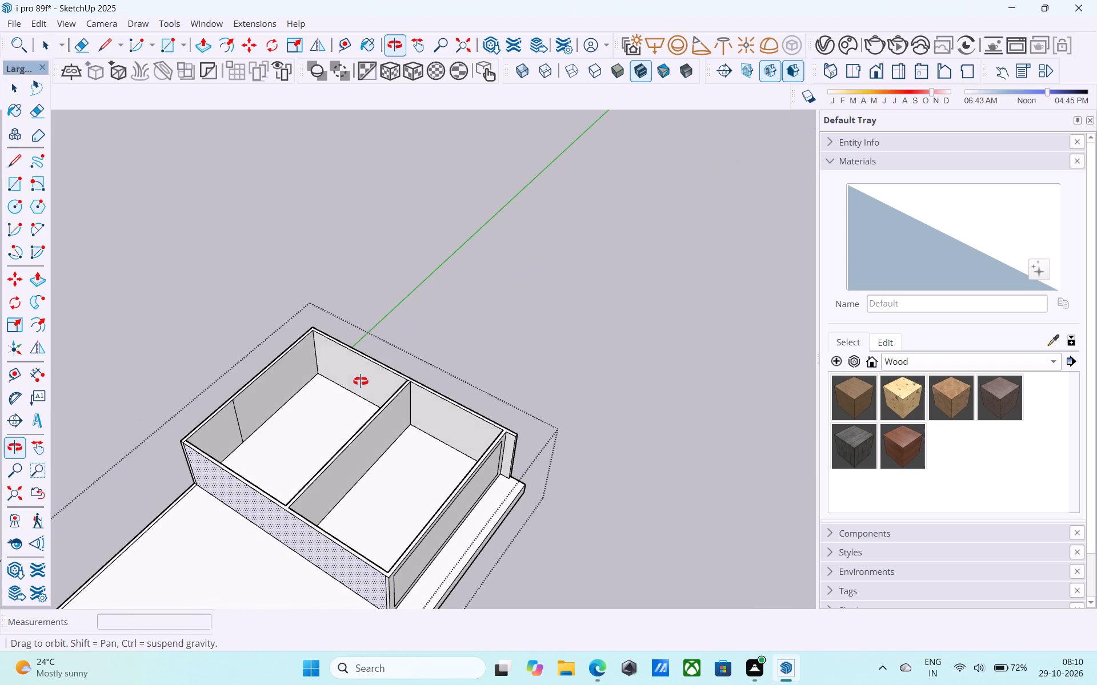
middle_drag(361, 381, 366, 382)
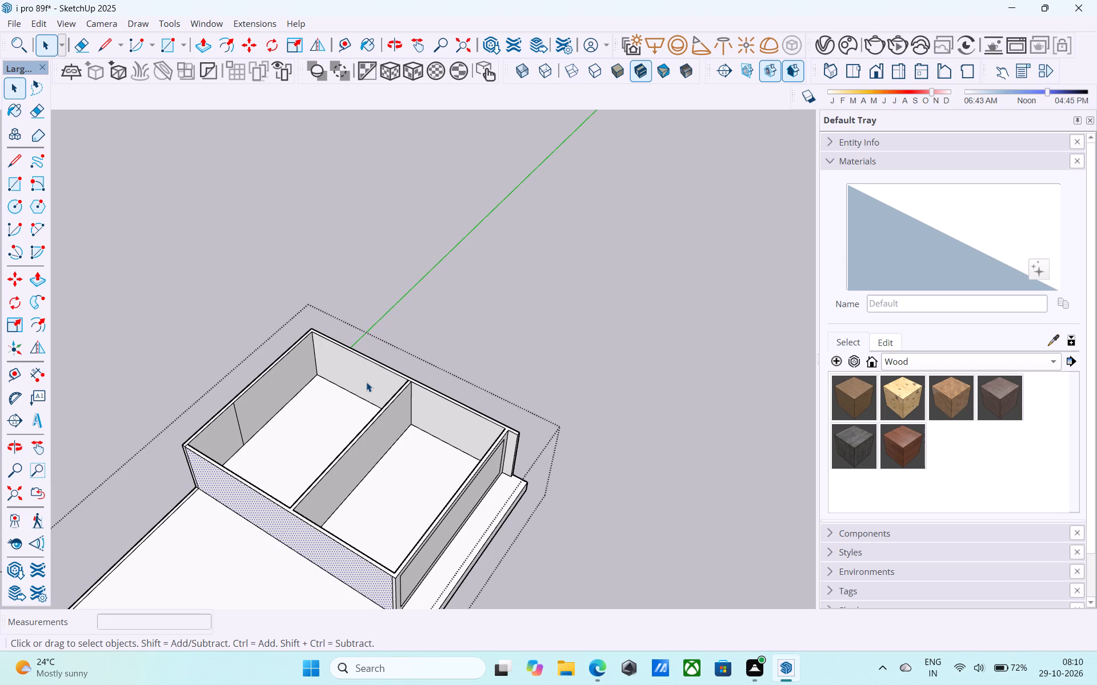
scroll(366, 382, down, 4)
middle_drag(366, 382, 460, 347)
middle_drag(443, 362, 437, 373)
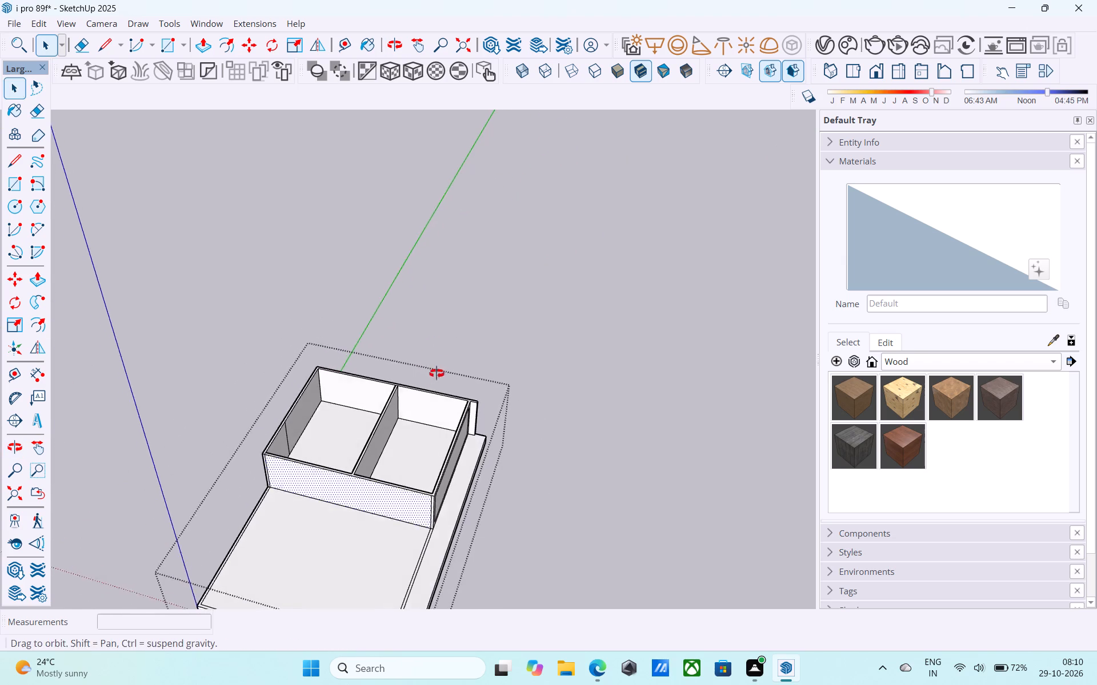
middle_drag(437, 373, 495, 313)
scroll(406, 467, up, 5)
scroll(404, 467, down, 3)
middle_drag(402, 467, 387, 482)
scroll(283, 447, up, 5)
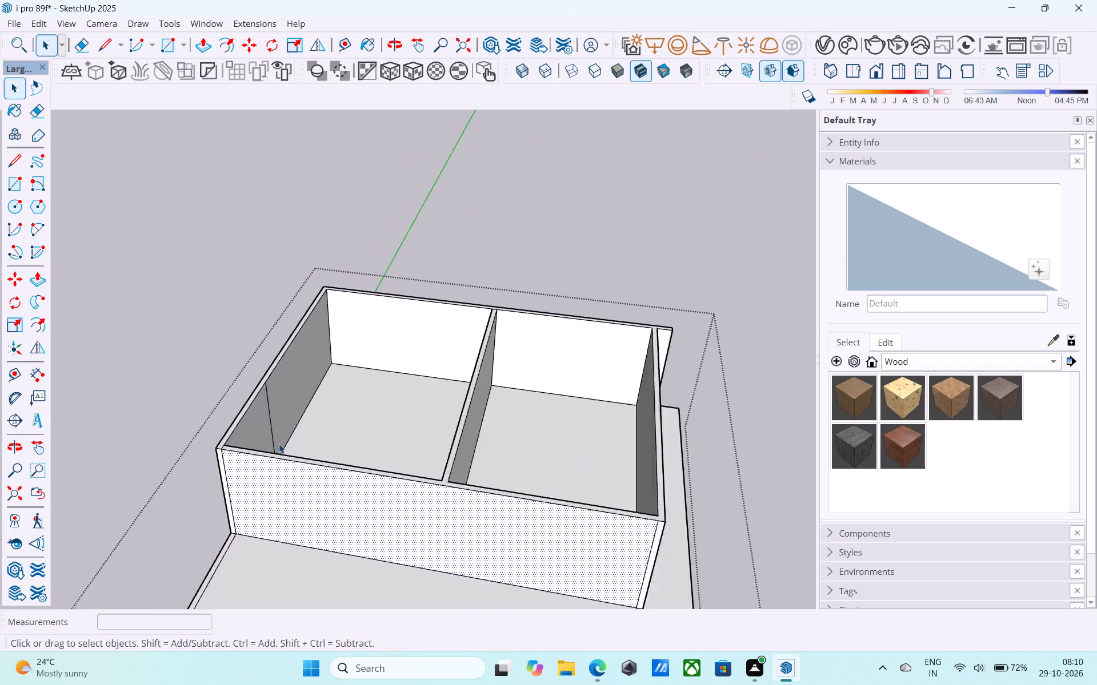
Erase the stray vertical edge on the inner wall face of the small room farthest from the ledge.
scroll(279, 444, up, 6)
key(e)
drag(277, 432, 270, 430)
click(270, 430)
key(space)
scroll(256, 414, down, 4)
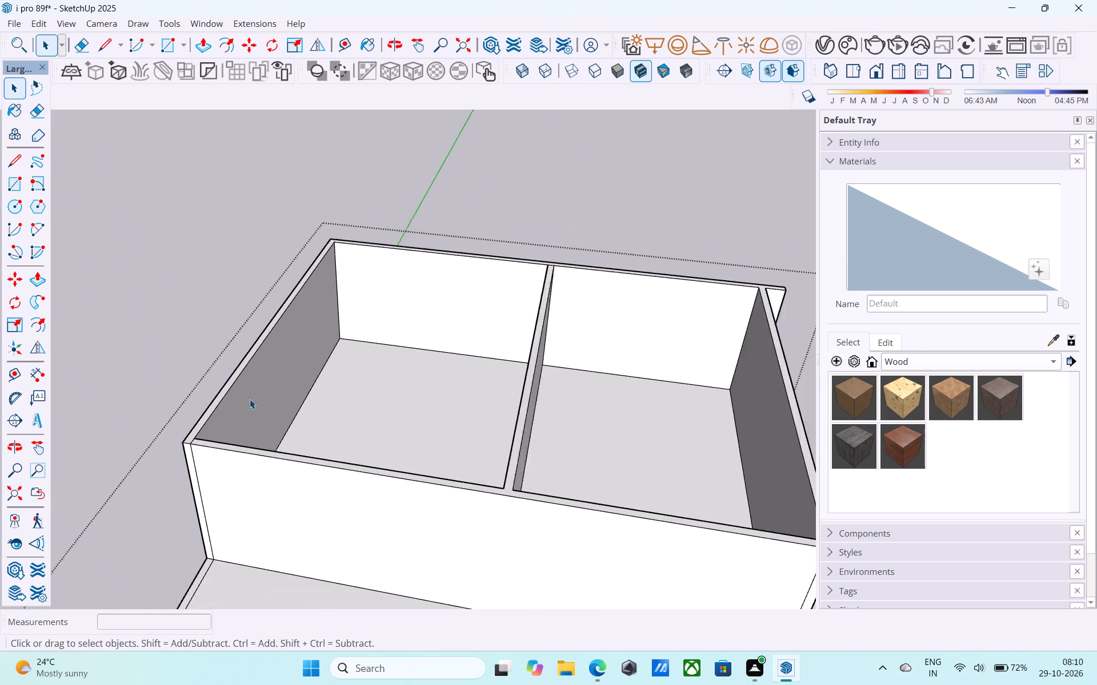
Erase the stray vertical edge near the ledge-side corner of the wall face overlooking the large room.
scroll(250, 399, down, 4)
shift+middle_drag(181, 523, 242, 389)
middle_drag(348, 393, 399, 365)
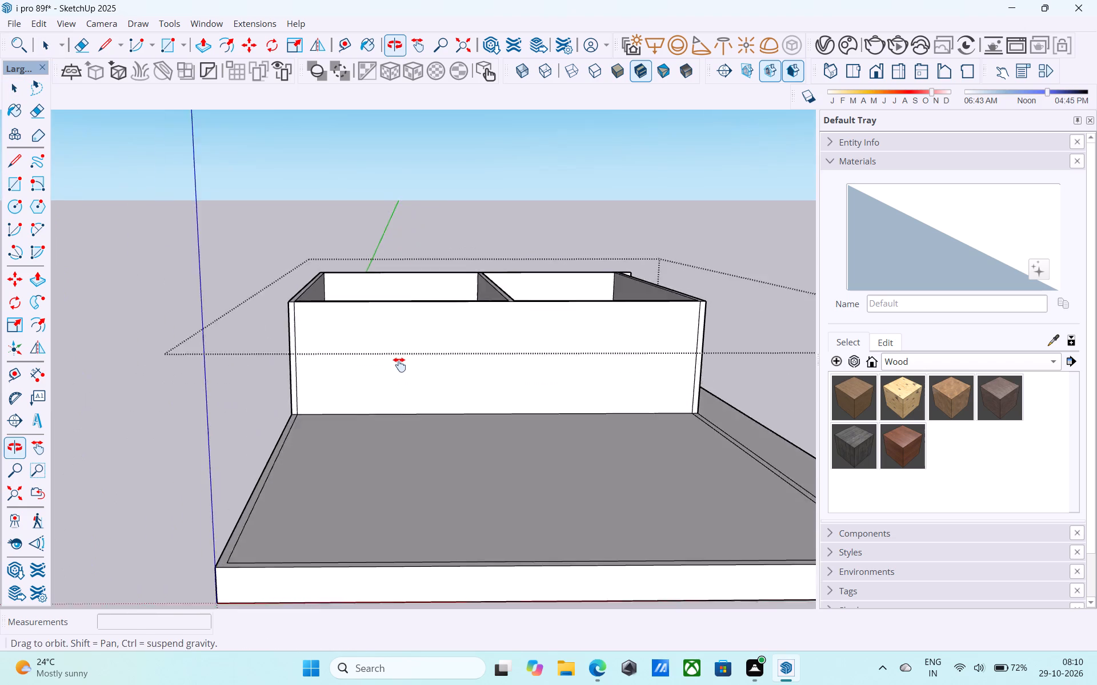
middle_drag(399, 365, 139, 398)
shift+middle_drag(632, 403, 343, 449)
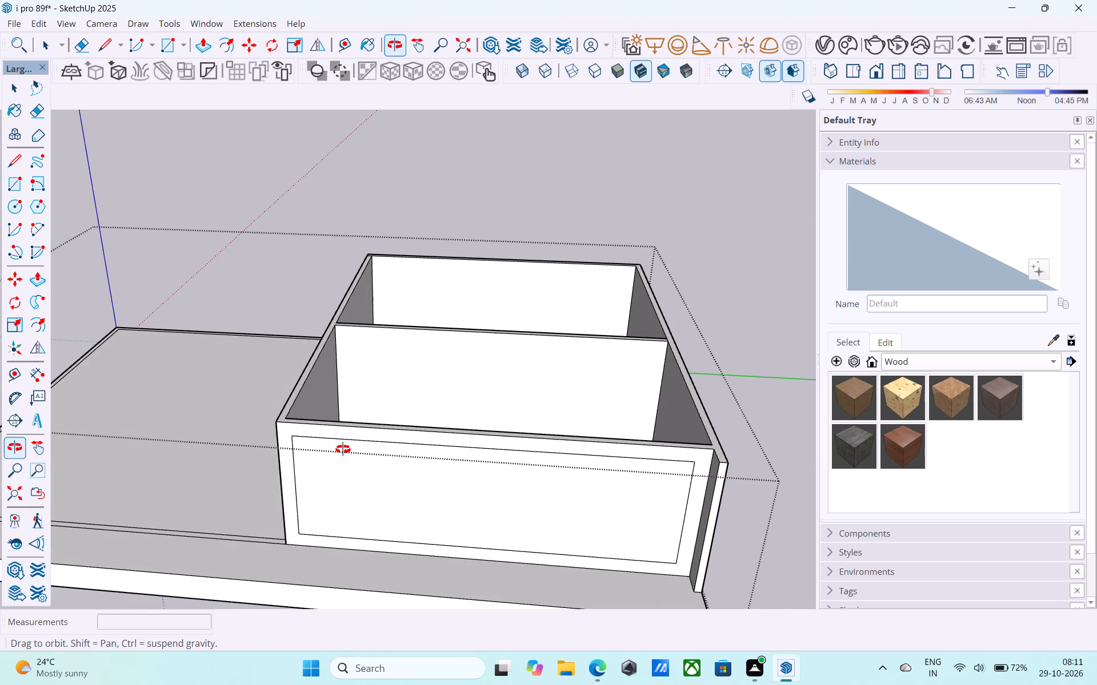
shift+middle_drag(343, 449, 343, 449)
middle_drag(243, 473, 397, 432)
middle_drag(360, 470, 659, 408)
shift+middle_drag(660, 407, 545, 548)
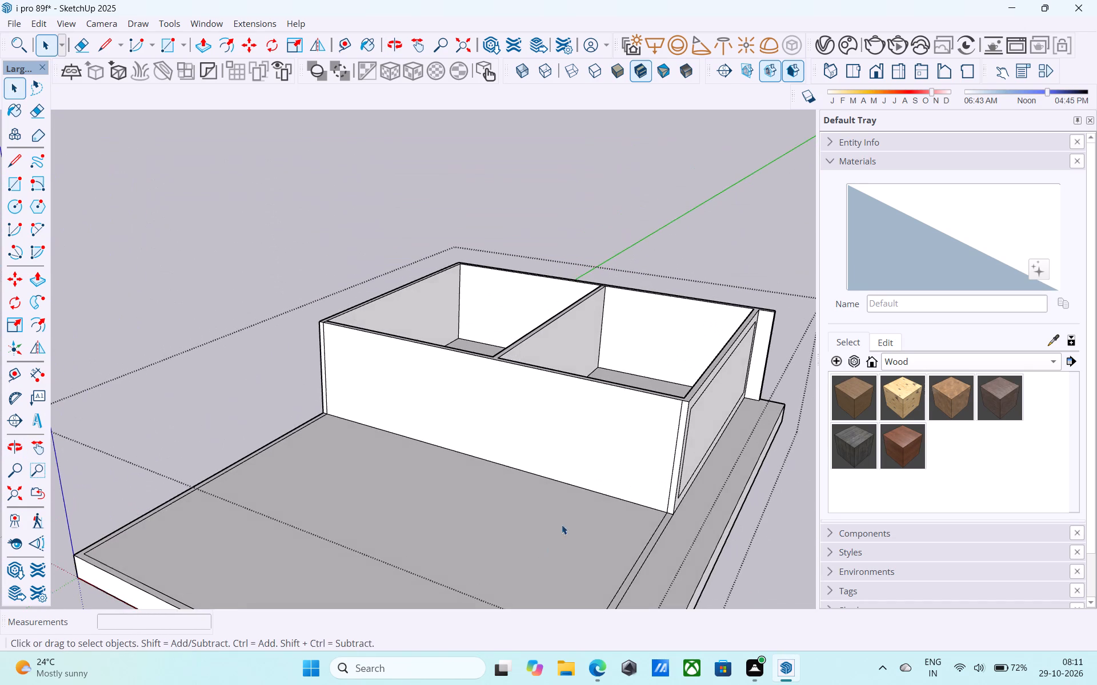
scroll(696, 418, up, 9)
key(e)
drag(660, 397, 666, 401)
key(space)
scroll(666, 401, down, 4)
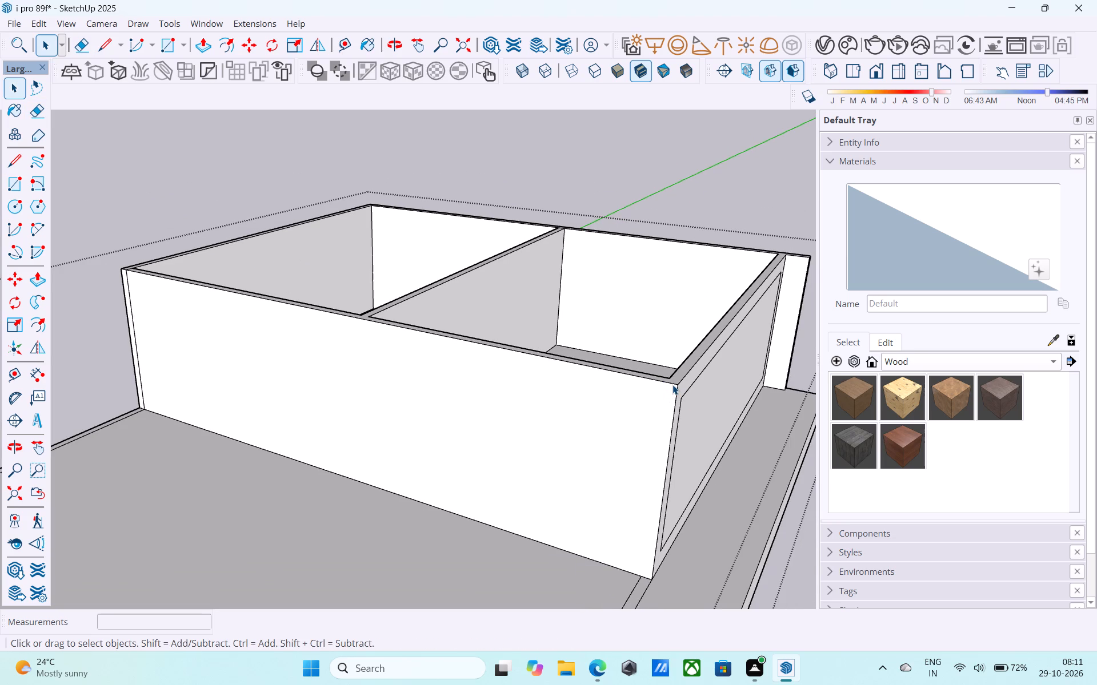
Check the length of the floor edge opposite the large room in the ledge-side small room with the Line tool.
scroll(672, 385, down, 4)
middle_drag(672, 385, 806, 381)
middle_drag(622, 385, 626, 448)
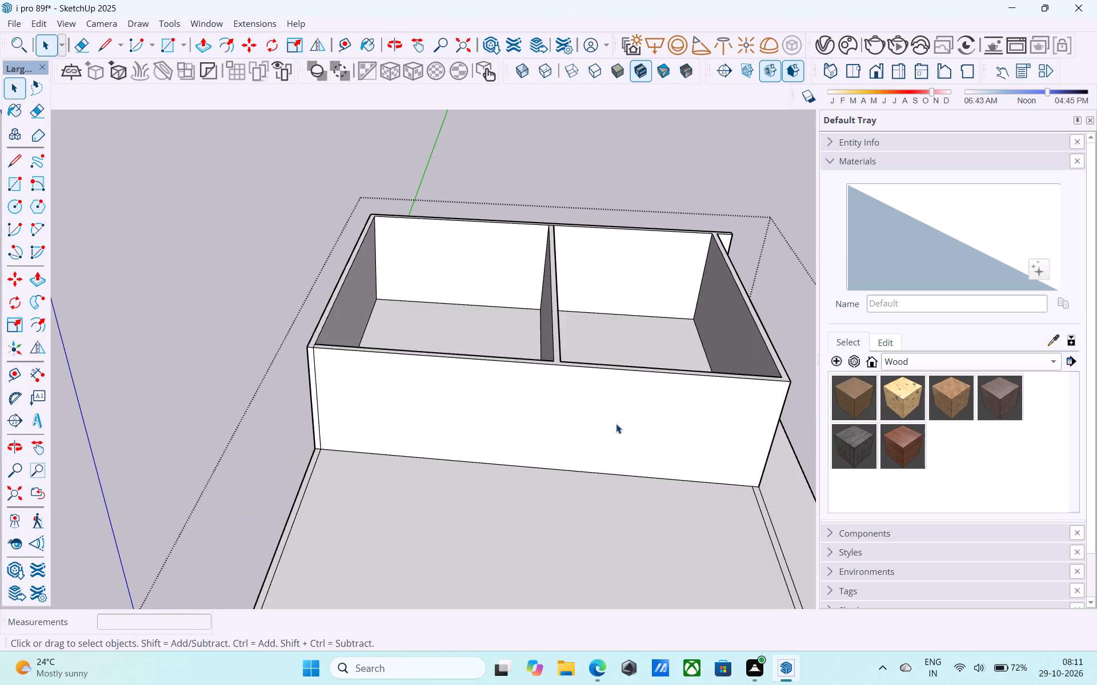
middle_drag(586, 454, 663, 571)
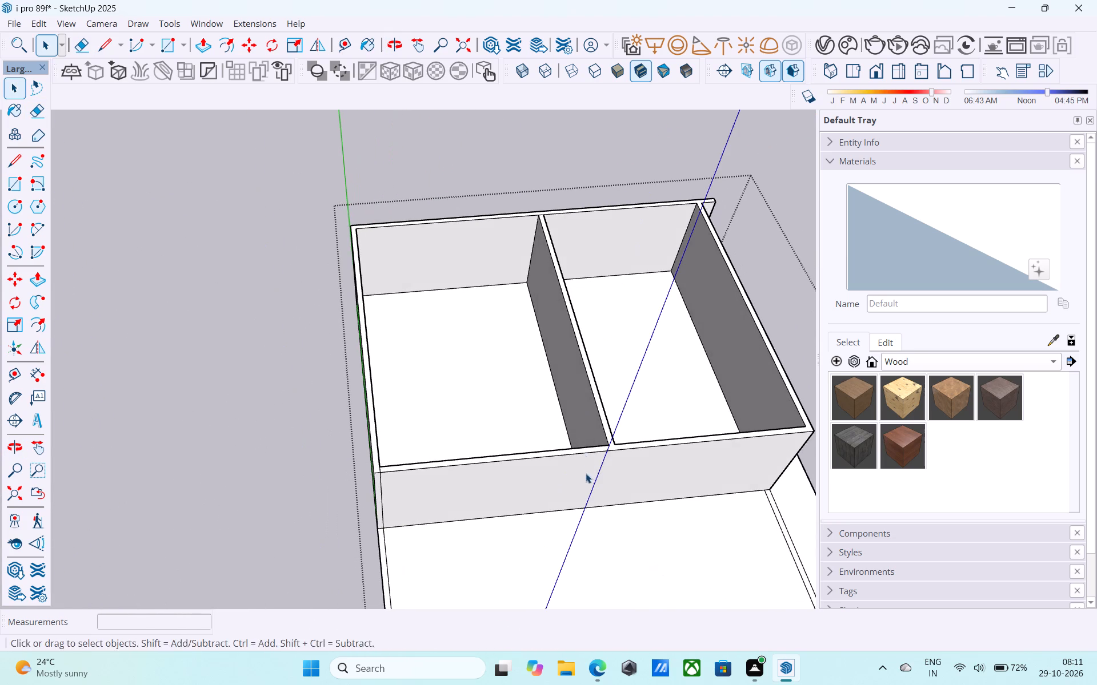
middle_drag(586, 473, 542, 344)
middle_drag(584, 372, 341, 437)
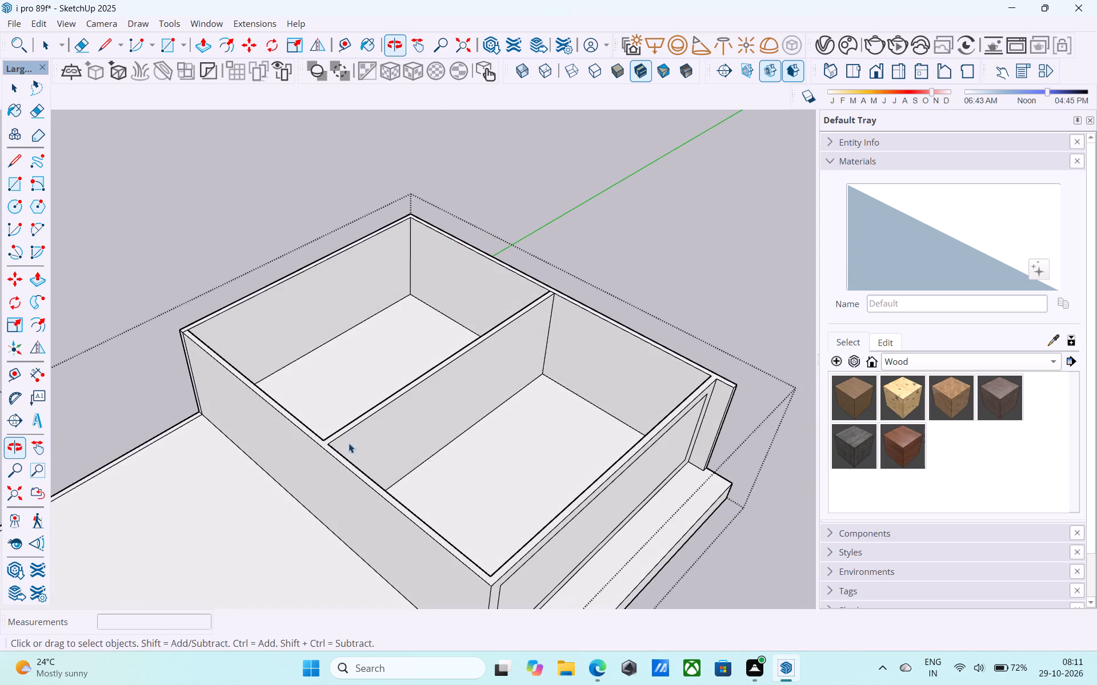
middle_drag(506, 451, 696, 498)
key(l)
scroll(706, 412, up, 9)
click(660, 311)
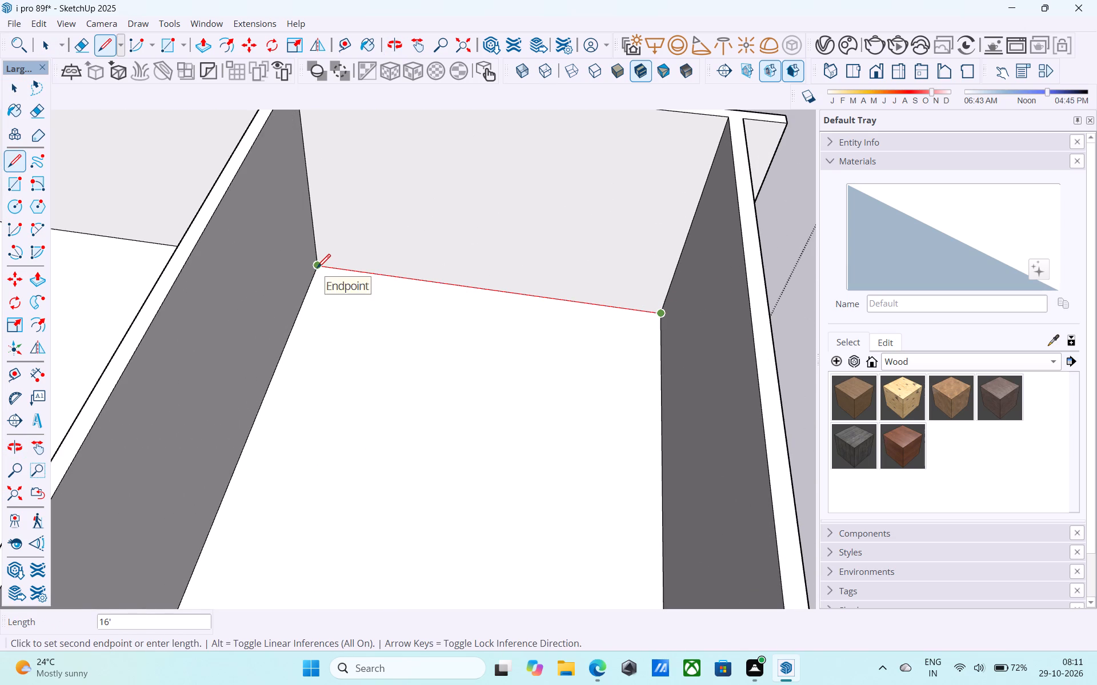
key(space)
Examine the two small rooms, their outer walls and the inset outline above the ledge from several sides.
scroll(433, 260, down, 7)
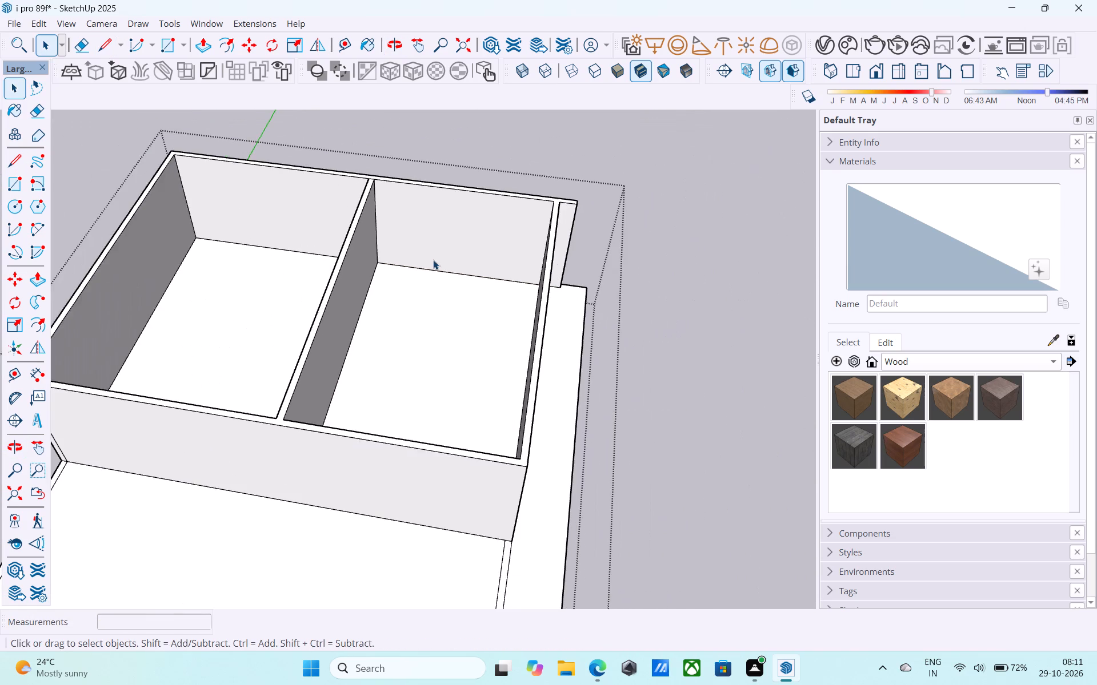
scroll(433, 260, down, 4)
middle_drag(433, 436, 465, 319)
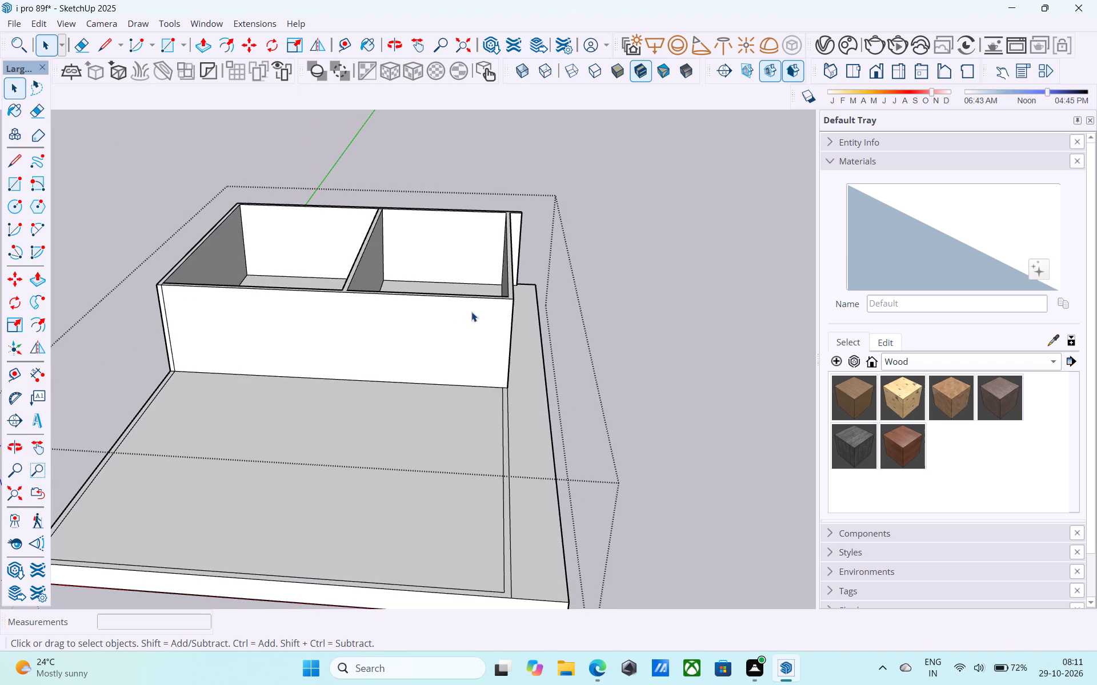
scroll(474, 309, up, 3)
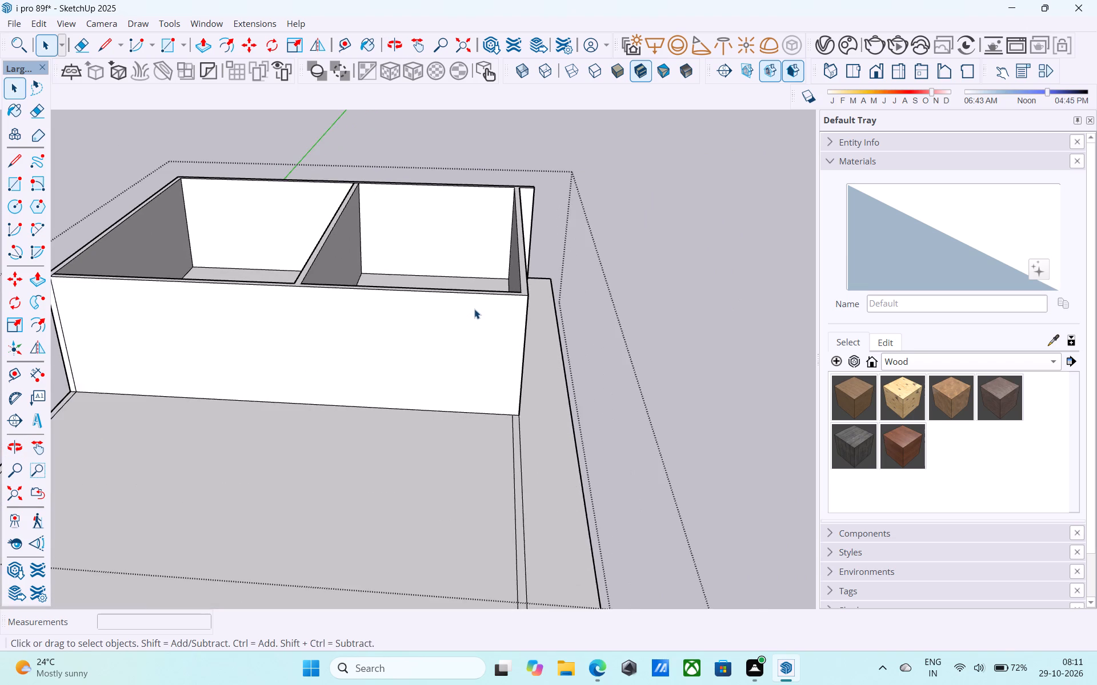
middle_drag(474, 309, 551, 302)
scroll(474, 309, up, 1)
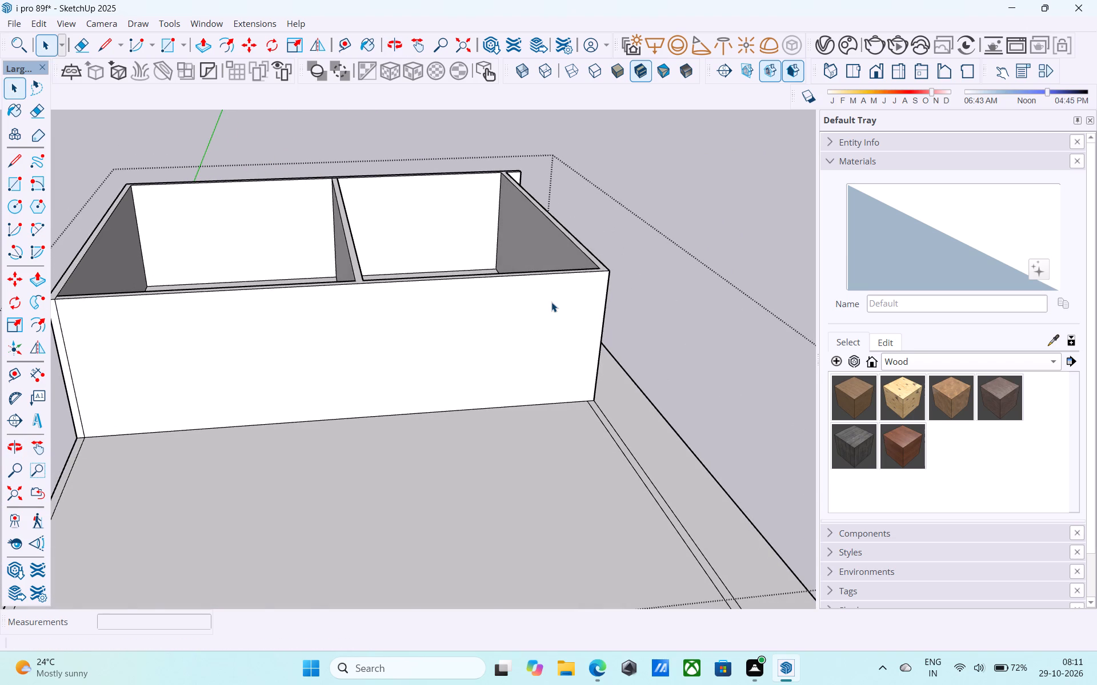
scroll(551, 302, down, 4)
middle_drag(551, 302, 185, 307)
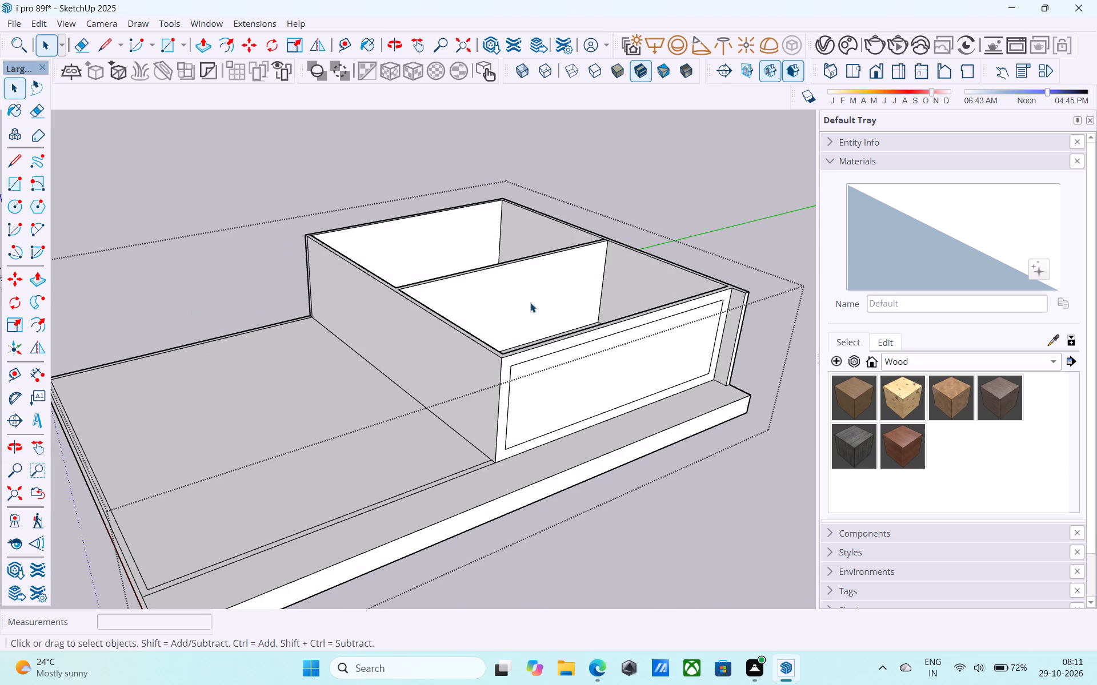
middle_drag(530, 303, 377, 461)
scroll(395, 333, up, 1)
scroll(397, 321, down, 8)
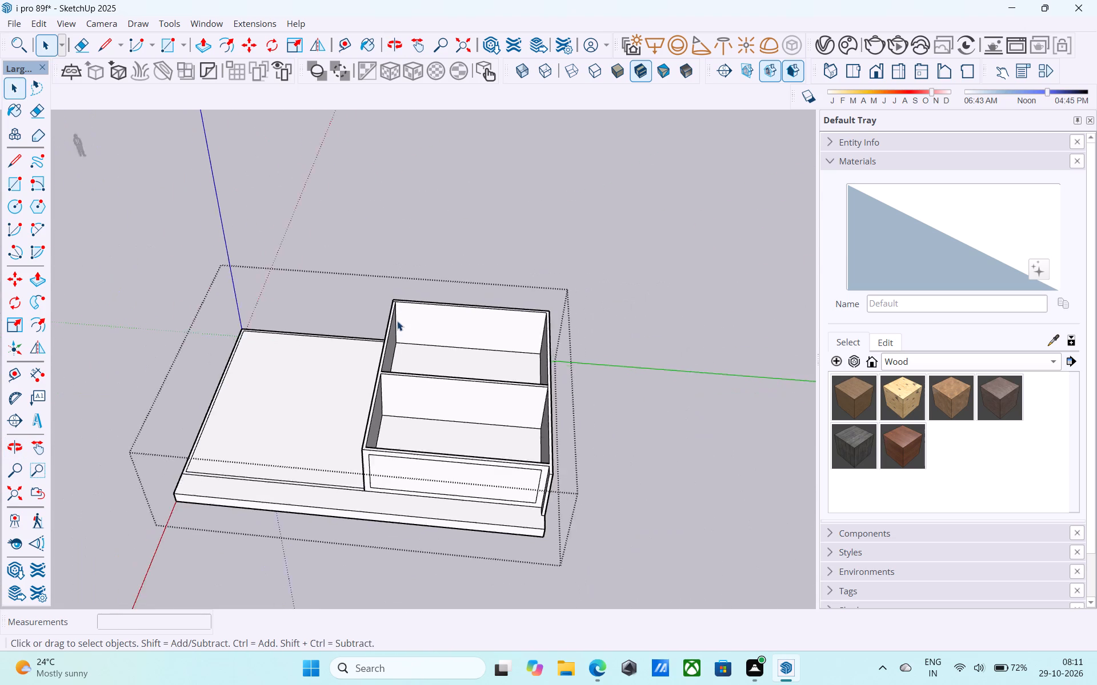
Draw a rectangle across the wall tops between opposite inner corners of the small room farthest from the ledge.
scroll(397, 321, down, 1)
middle_click(397, 321)
scroll(398, 319, up, 15)
key(r)
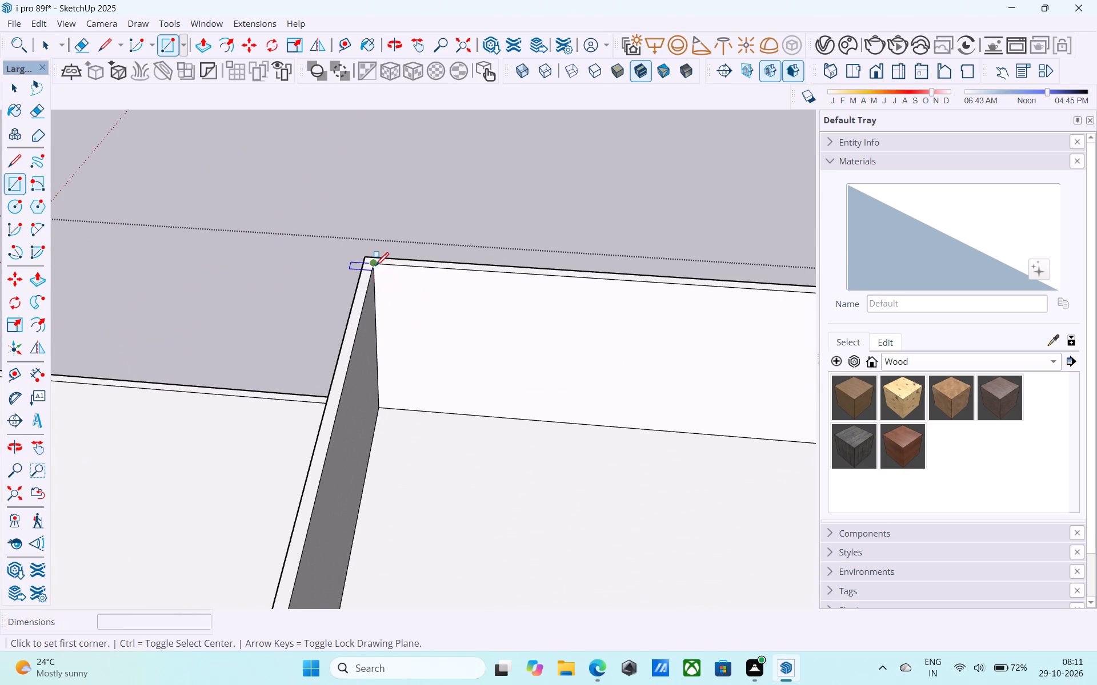
click(374, 267)
scroll(374, 253, down, 10)
scroll(676, 406, up, 3)
click(676, 407)
Erase the extra edge on the new cover face beside the dividing wall.
key(e)
scroll(672, 407, up, 5)
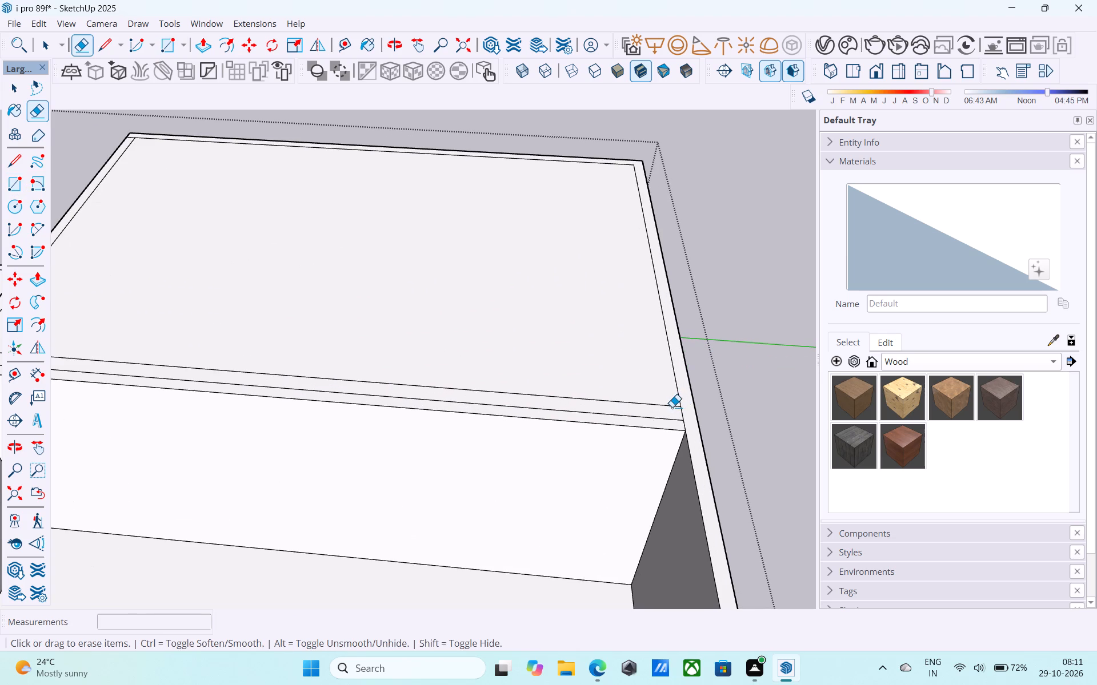
drag(671, 407, 666, 406)
Reverse the cover face over the far small room.
key(space)
click(662, 403)
right_click(662, 403)
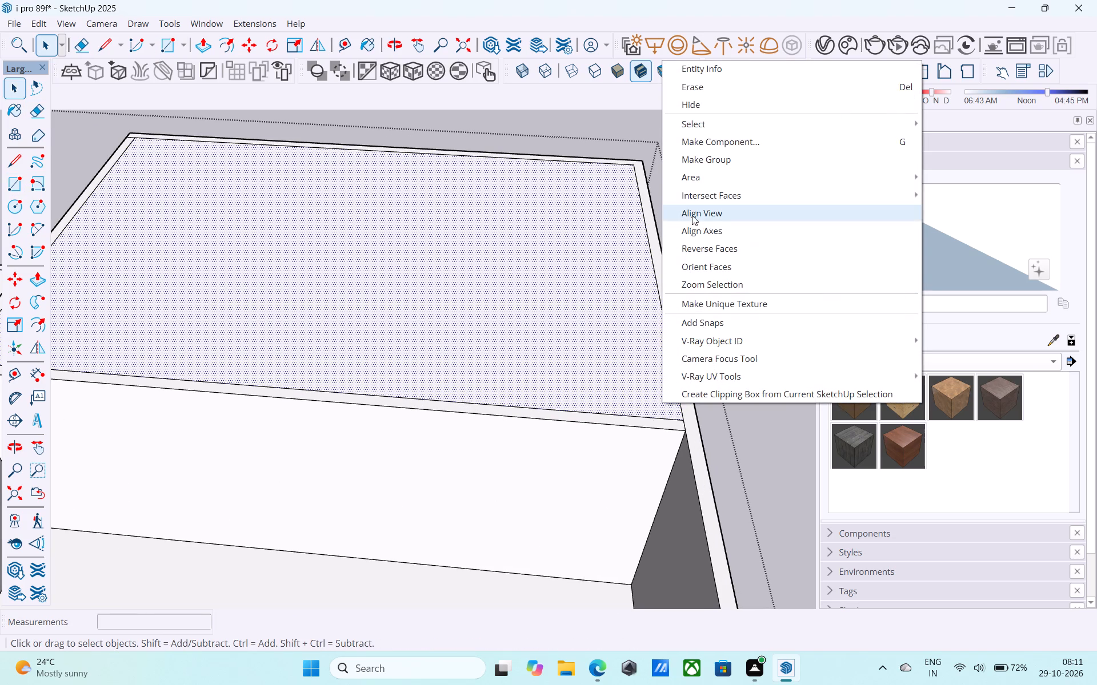
click(707, 245)
key(space)
Draw a 6" vertical line up from the cover face's large-room-side corner away from the dividing wall.
scroll(690, 260, down, 8)
middle_drag(632, 301, 558, 354)
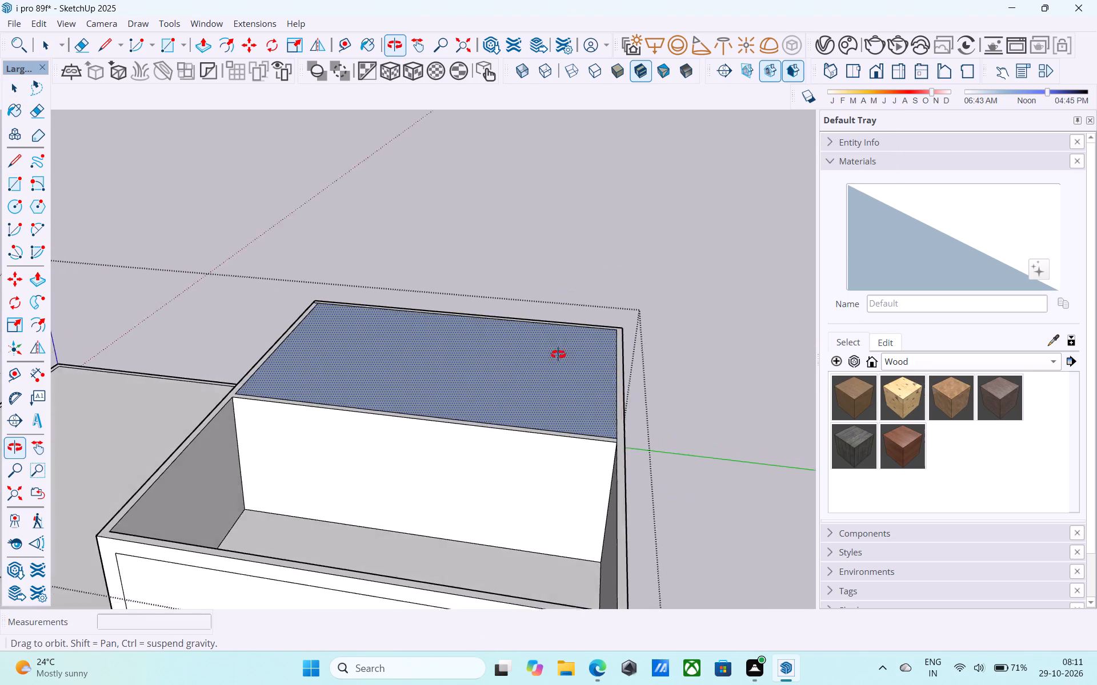
middle_drag(558, 354, 545, 345)
key(l)
scroll(368, 310, up, 16)
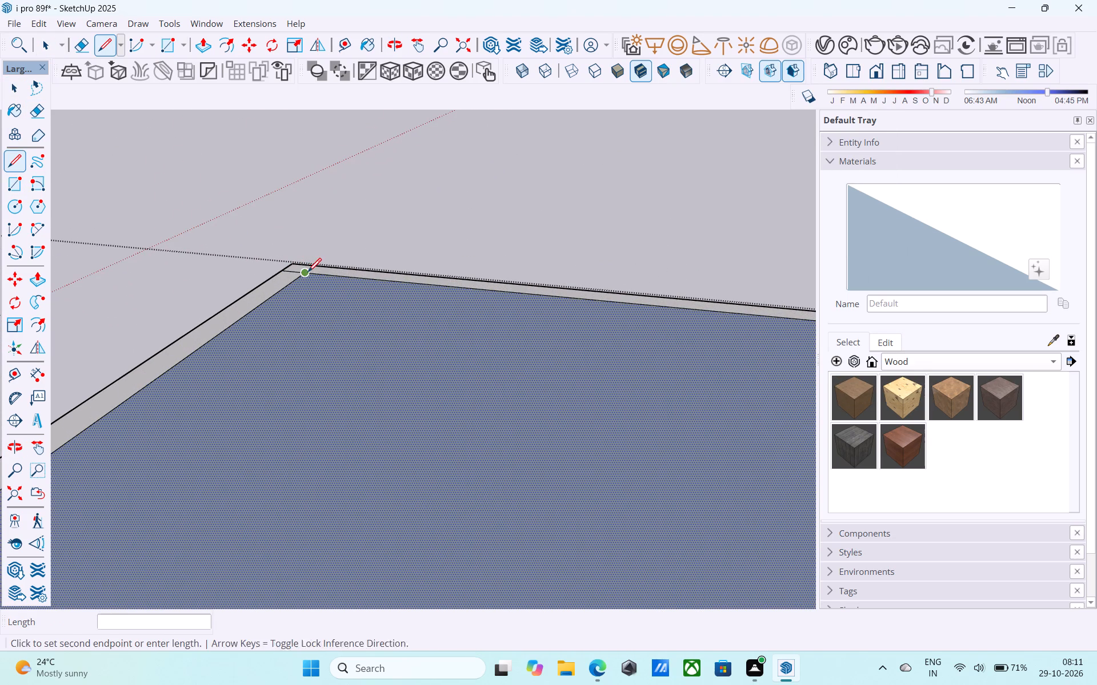
click(309, 273)
text(6")
key(Return)
key(space)
scroll(306, 230, down, 5)
Draw a 6" vertical line up from the diagonally opposite cover corner, where the dividing wall meets the outer wall.
key(l)
scroll(306, 230, down, 11)
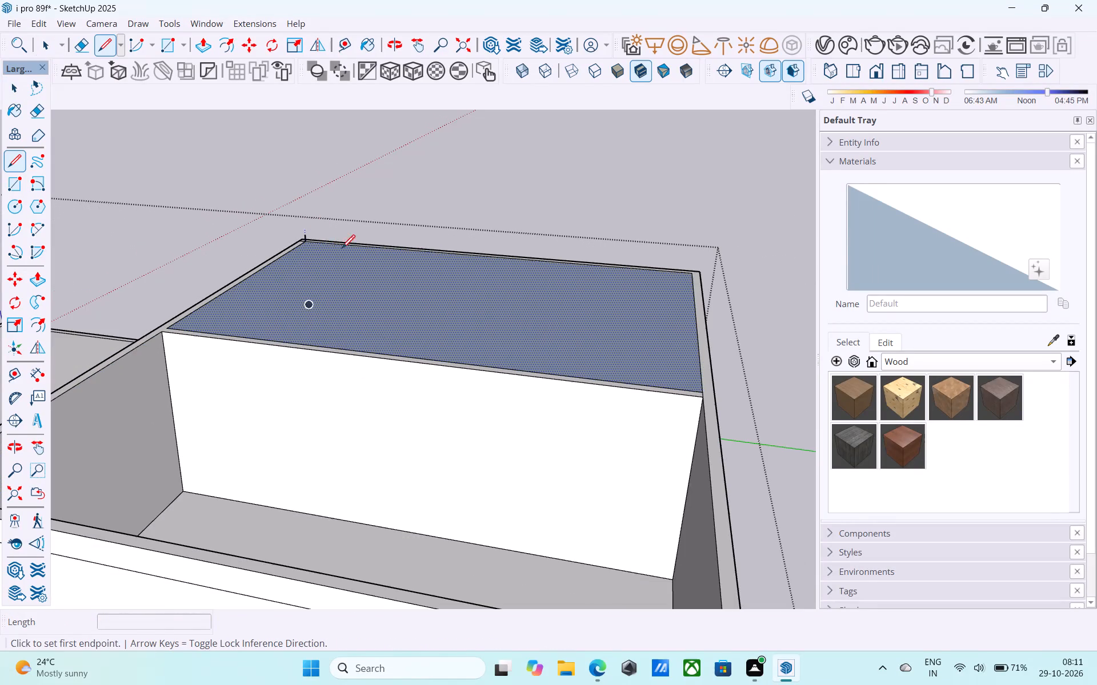
shift+middle_drag(718, 405, 600, 406)
scroll(597, 410, up, 7)
click(550, 425)
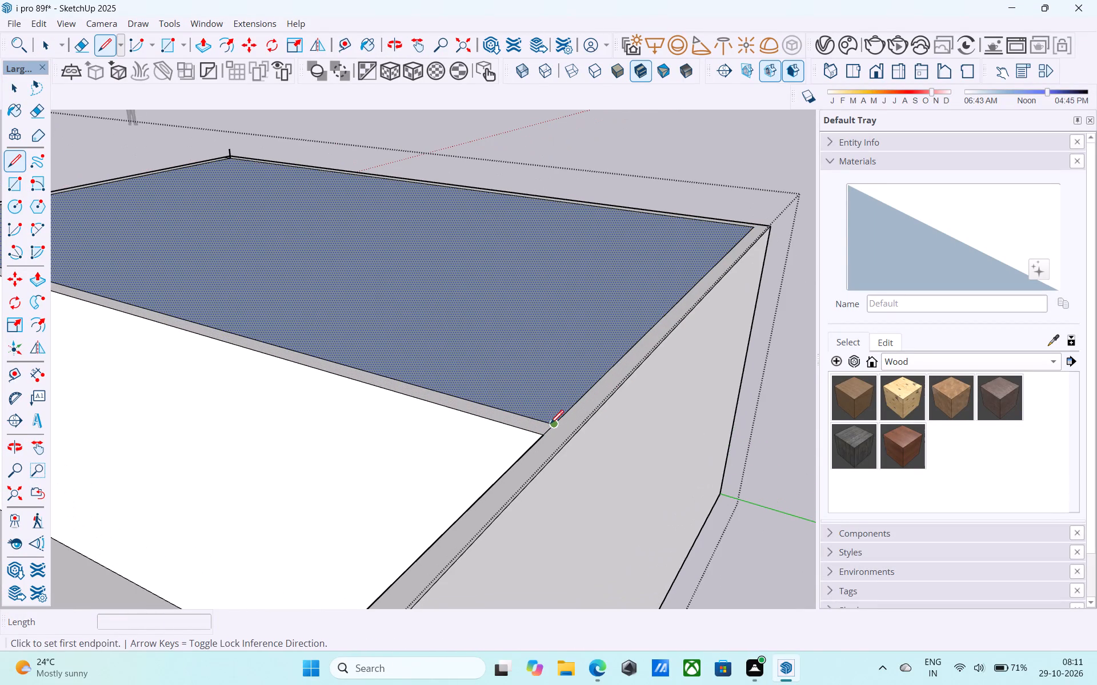
key(6)
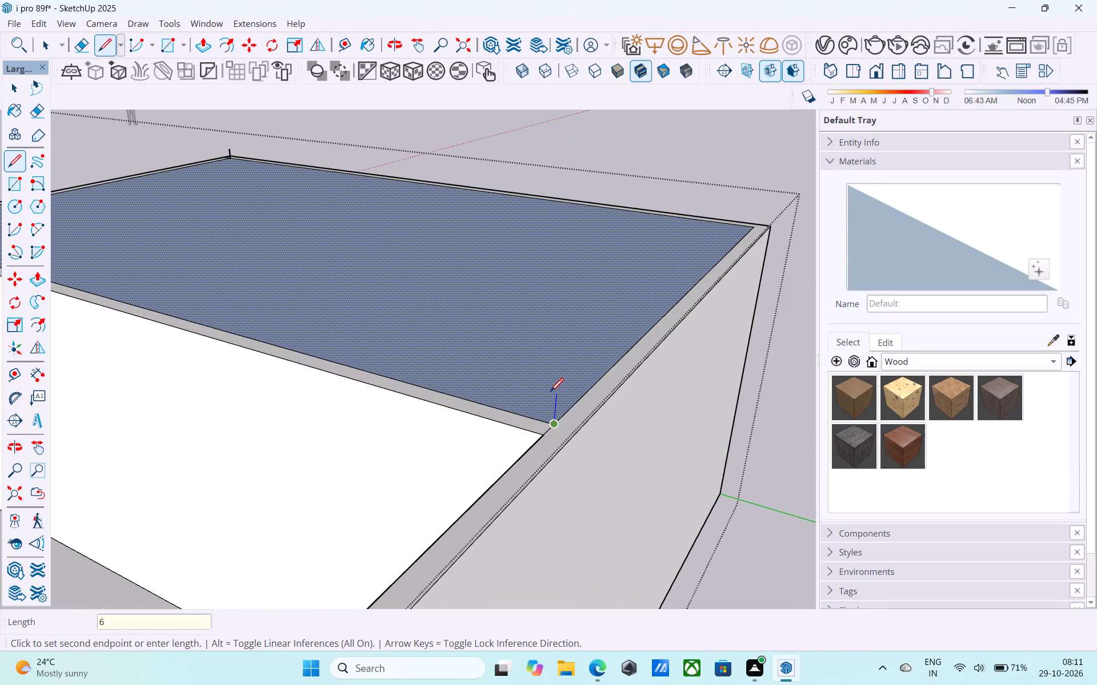
key(shift+quotedbl)
key(Return)
key(space)
Draw a rectangle between the upper ends of the two 6" lines to form the slab's top face.
key(r)
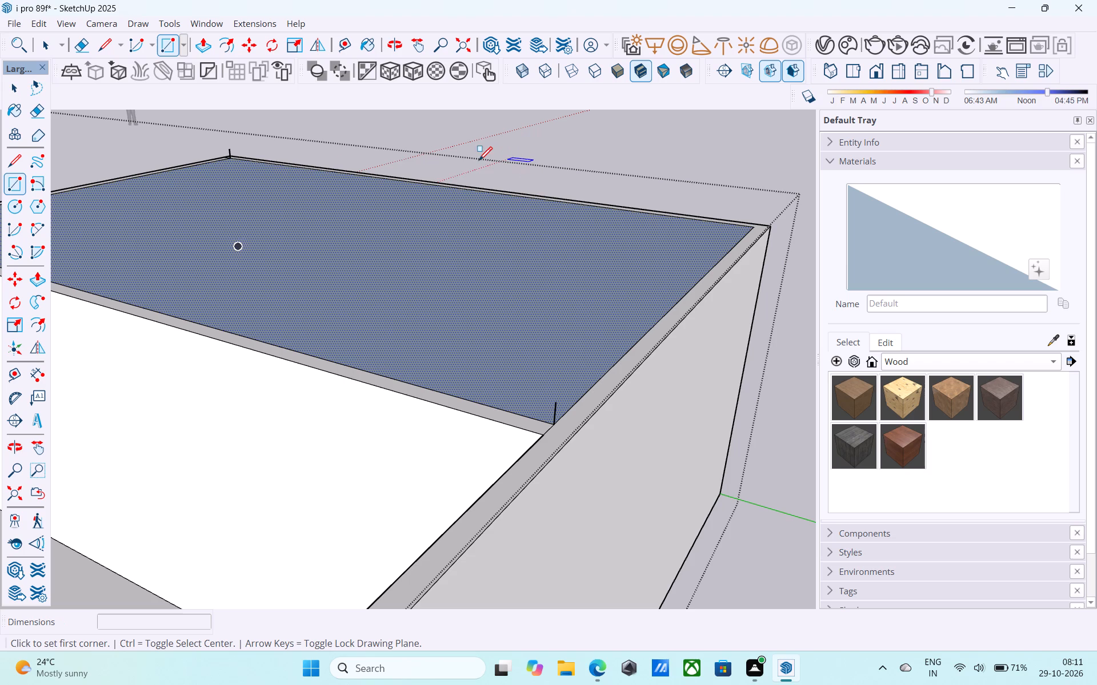
click(232, 147)
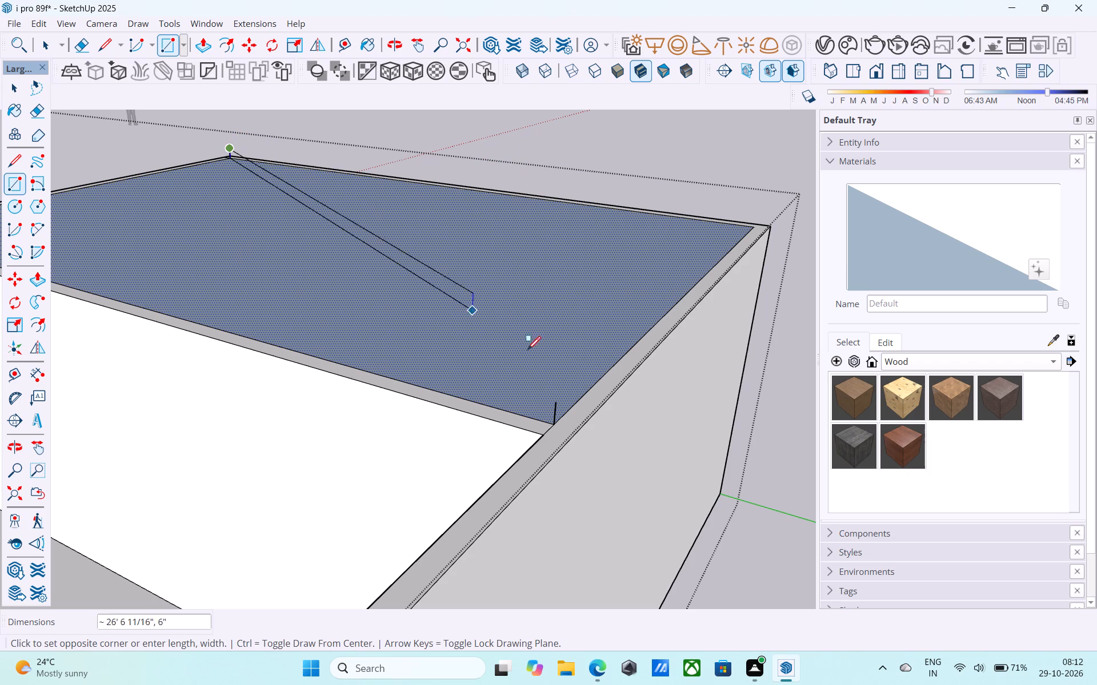
click(557, 404)
Connect the cover and slab top with a 6" vertical line where the dividing wall meets the large room's wall.
scroll(574, 398, down, 5)
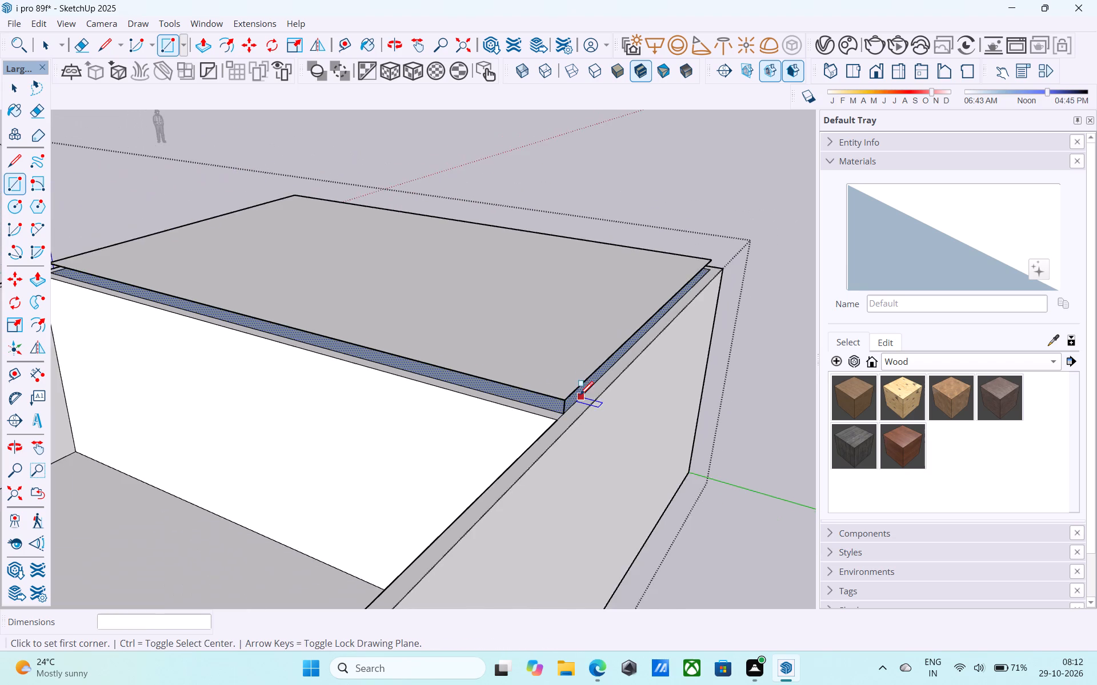
middle_drag(366, 381, 824, 376)
key(l)
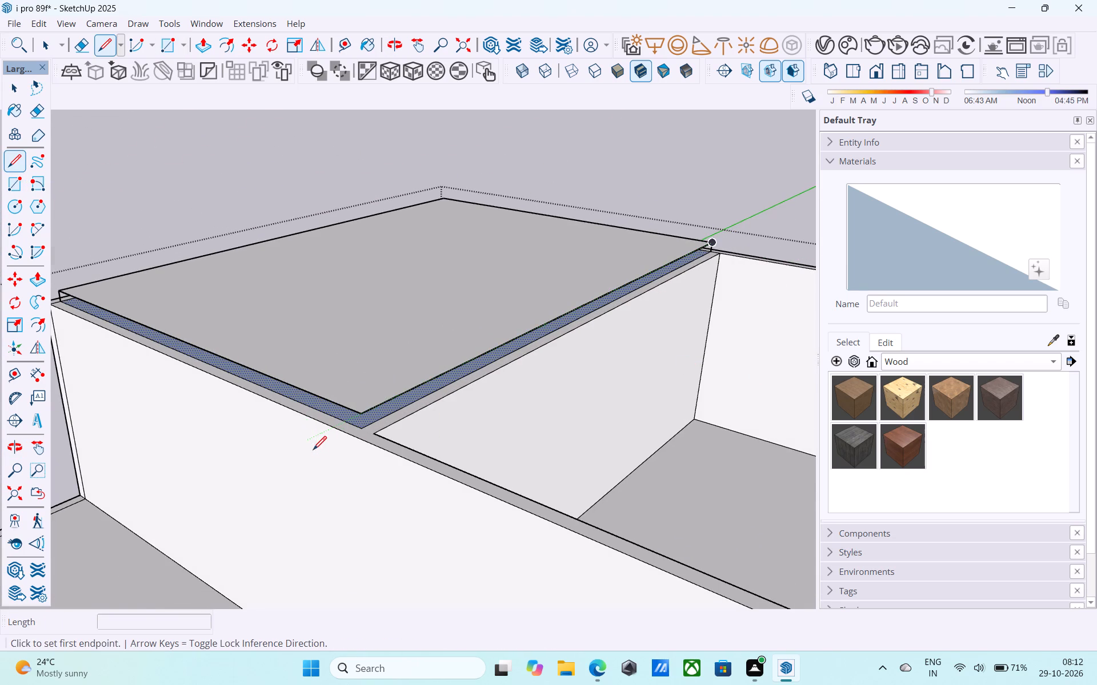
scroll(313, 451, up, 6)
click(396, 410)
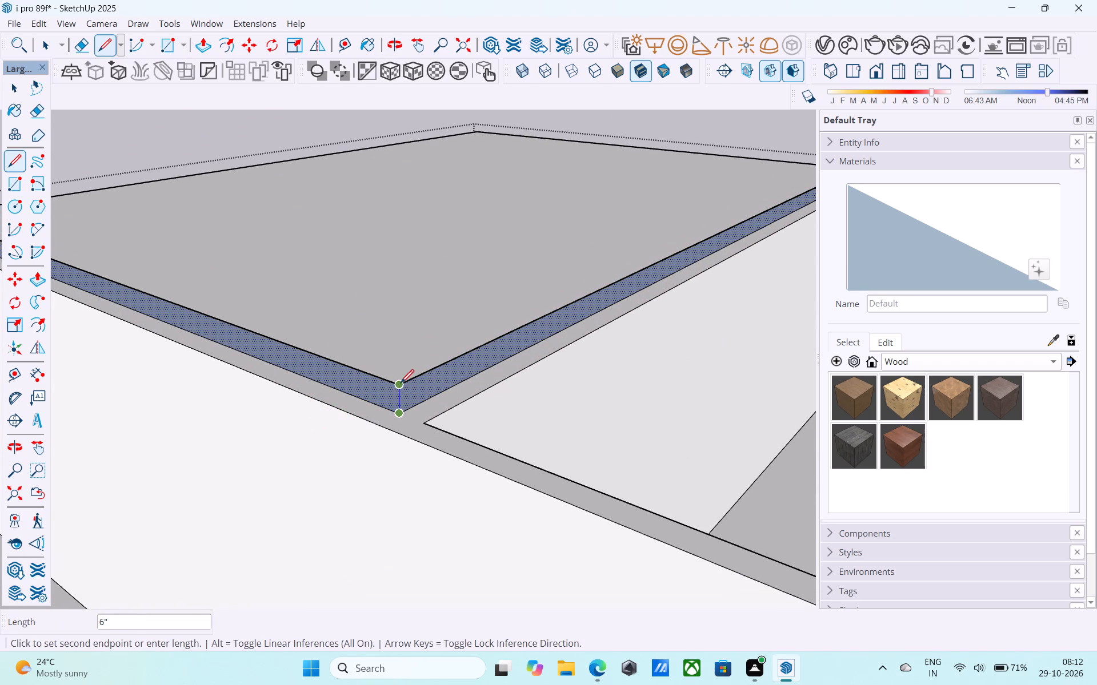
click(401, 384)
key(space)
Connect the cover and slab top with a vertical line at the remaining outer corner, closing the slab's sides.
scroll(401, 384, down, 14)
middle_drag(328, 394, 704, 397)
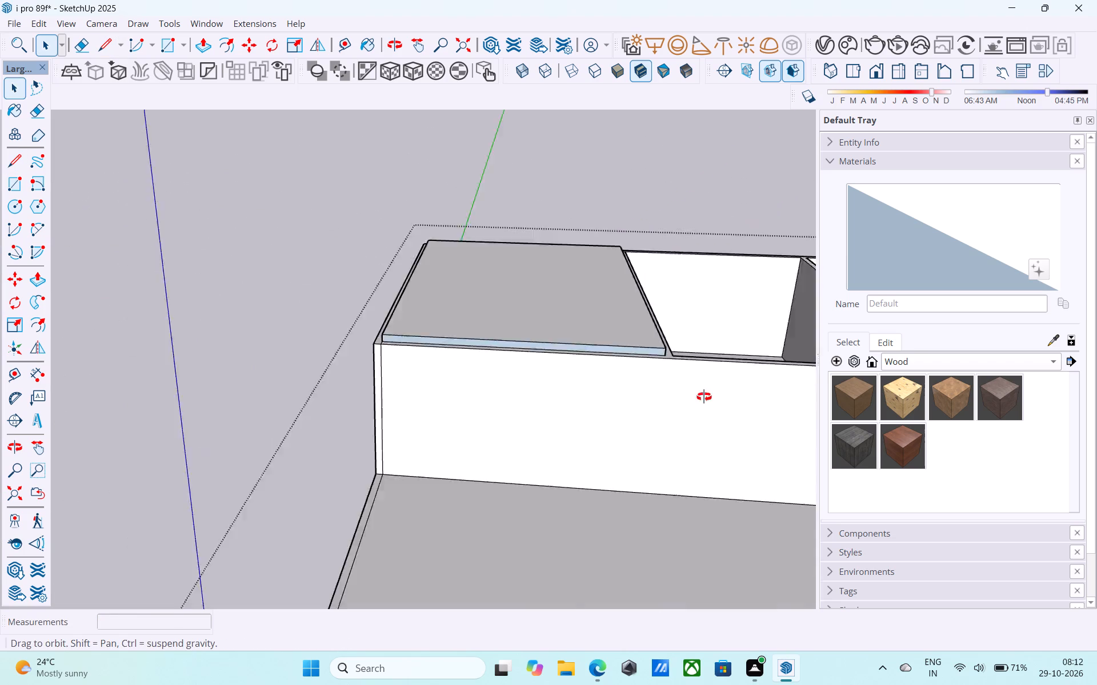
middle_drag(704, 397, 730, 399)
middle_drag(545, 403, 825, 403)
middle_drag(683, 463, 809, 457)
scroll(502, 473, down, 5)
scroll(493, 293, up, 4)
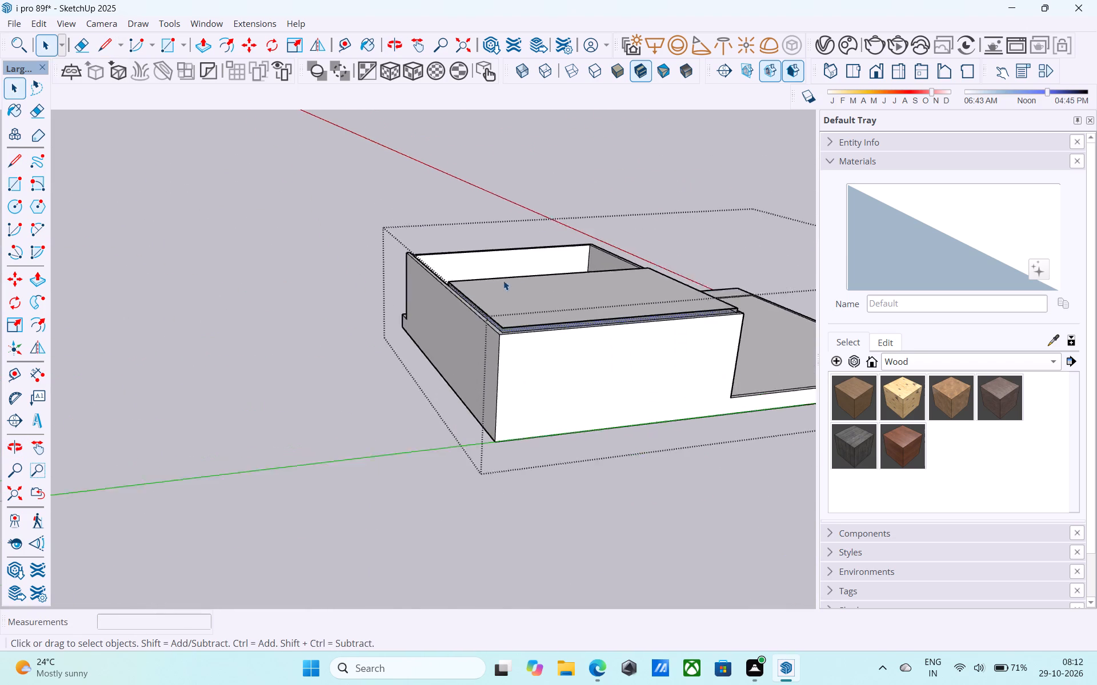
scroll(503, 280, up, 9)
key(l)
scroll(496, 372, up, 8)
scroll(522, 475, up, 2)
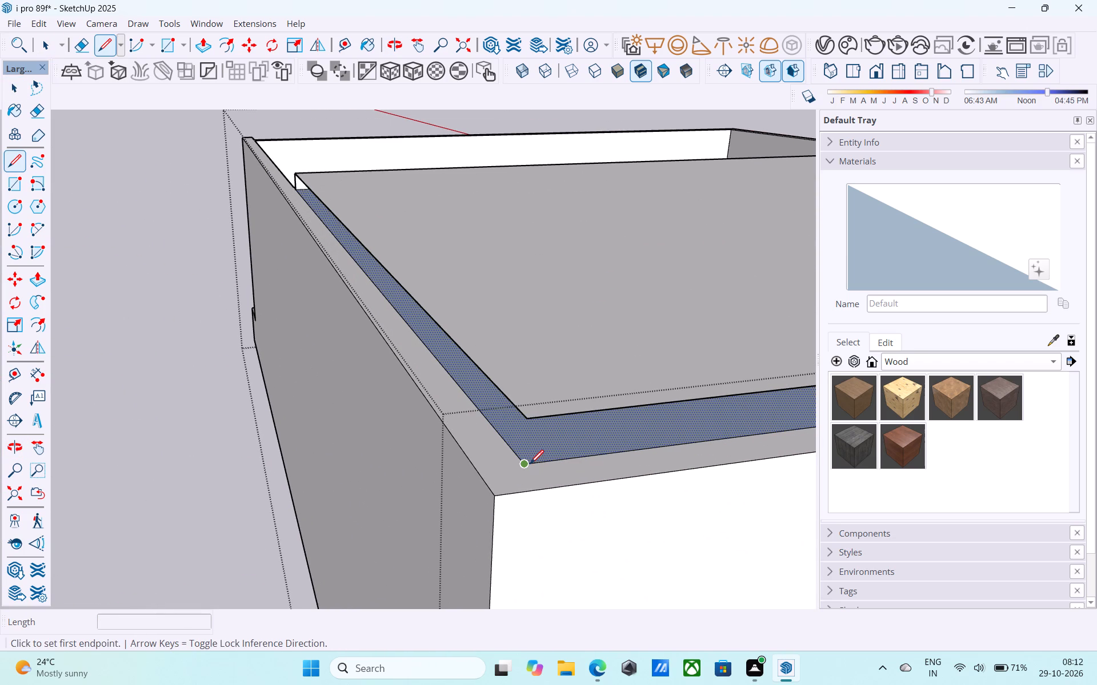
click(530, 465)
click(530, 418)
key(space)
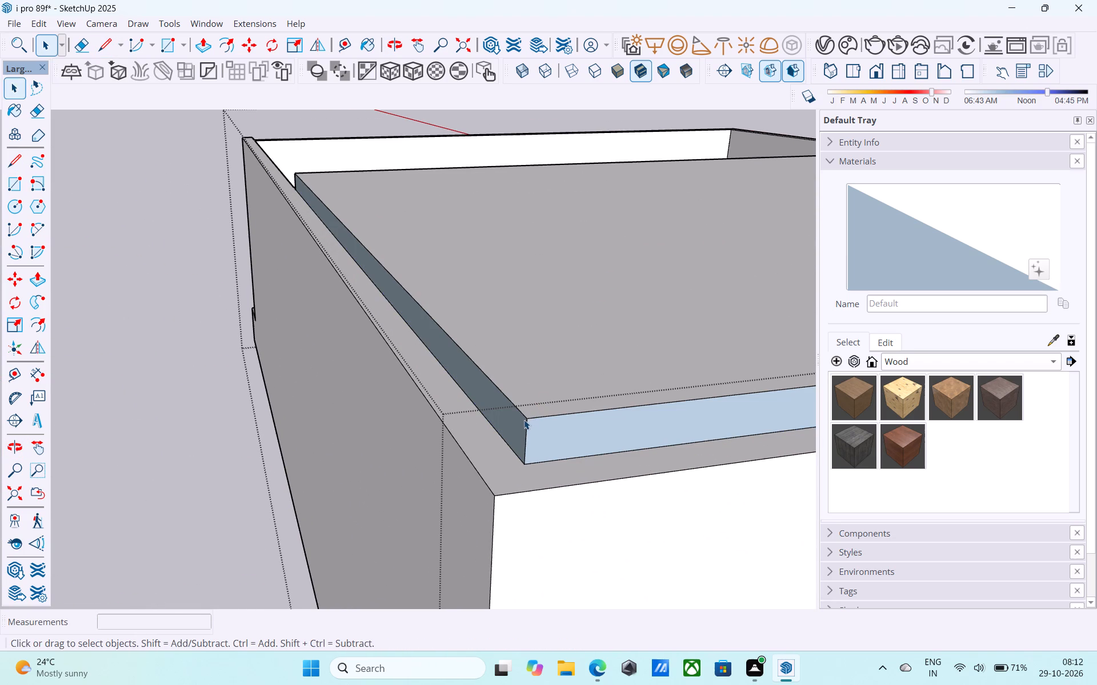
Reverse the two slab side faces that meet at the outer corner away from the large room.
click(522, 421)
right_click(522, 421)
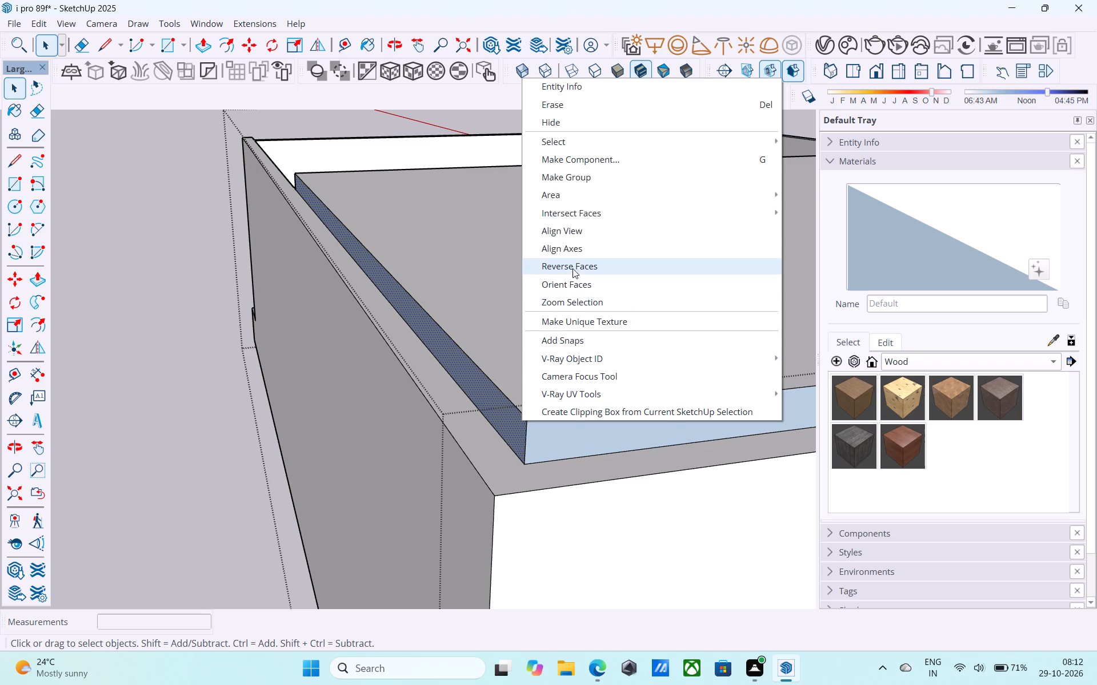
click(572, 268)
click(585, 434)
right_click(585, 434)
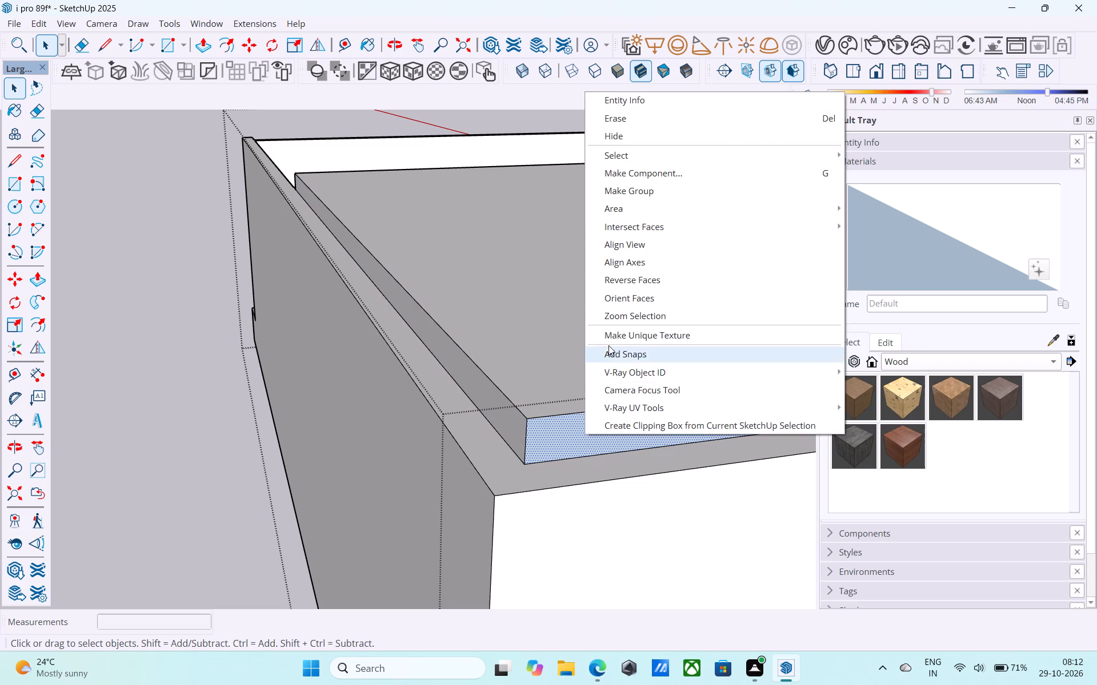
click(624, 275)
scroll(501, 352, down, 18)
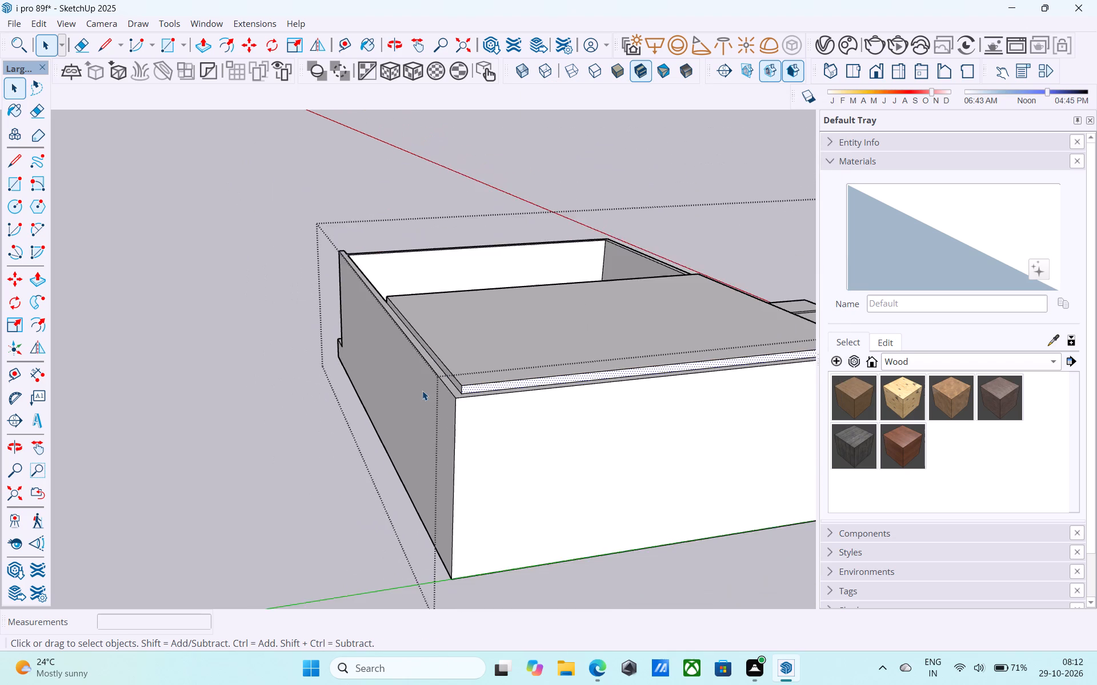
Reverse the slab's two remaining blue side faces, above the dividing wall and along the terrace-side wall.
middle_drag(623, 374, 9, 433)
scroll(397, 353, down, 4)
middle_drag(269, 362, 227, 350)
scroll(223, 340, up, 3)
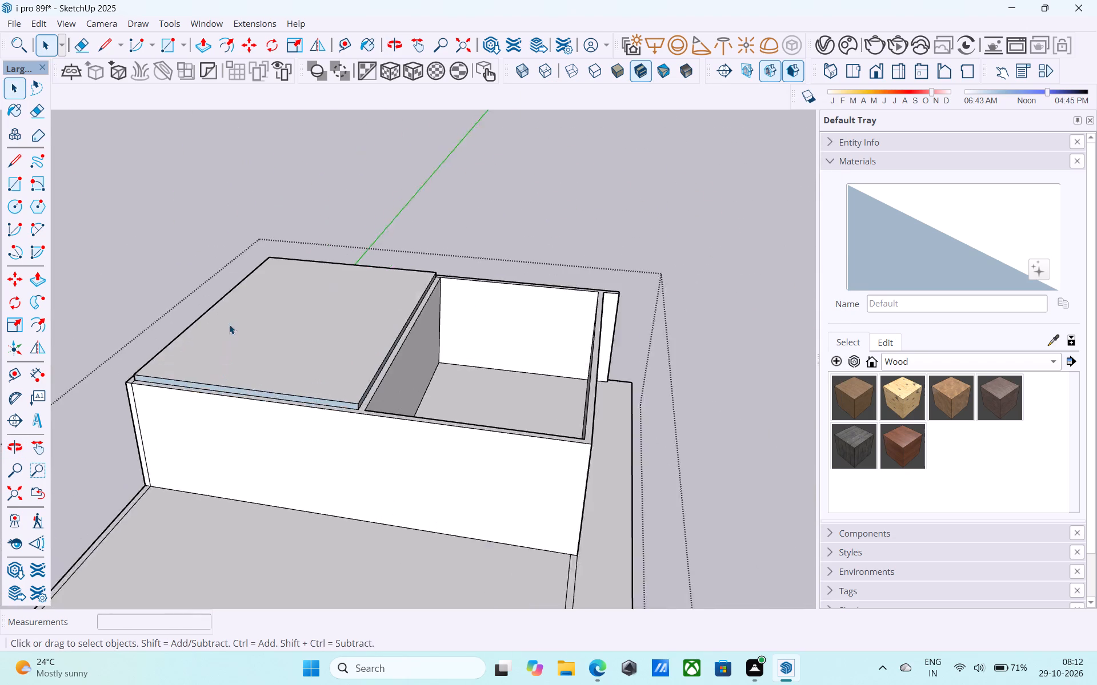
scroll(229, 324, up, 4)
scroll(626, 364, down, 4)
middle_drag(495, 340, 397, 277)
scroll(402, 358, up, 3)
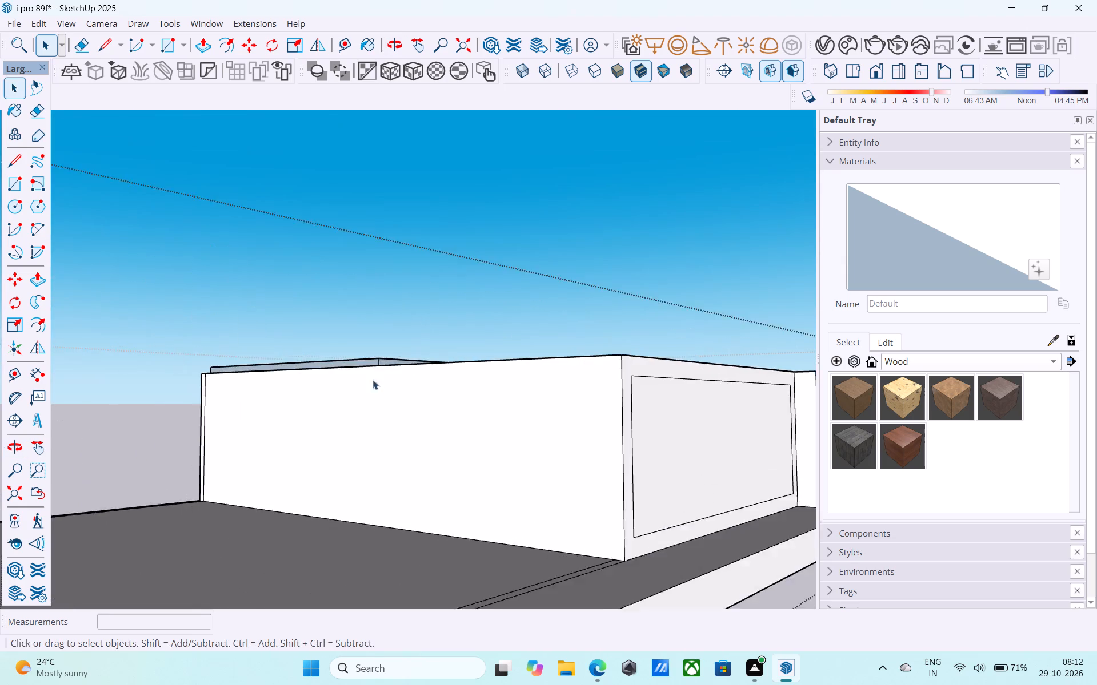
scroll(373, 380, up, 4)
middle_drag(363, 383, 367, 445)
scroll(410, 489, up, 8)
shift+middle_drag(367, 541, 422, 442)
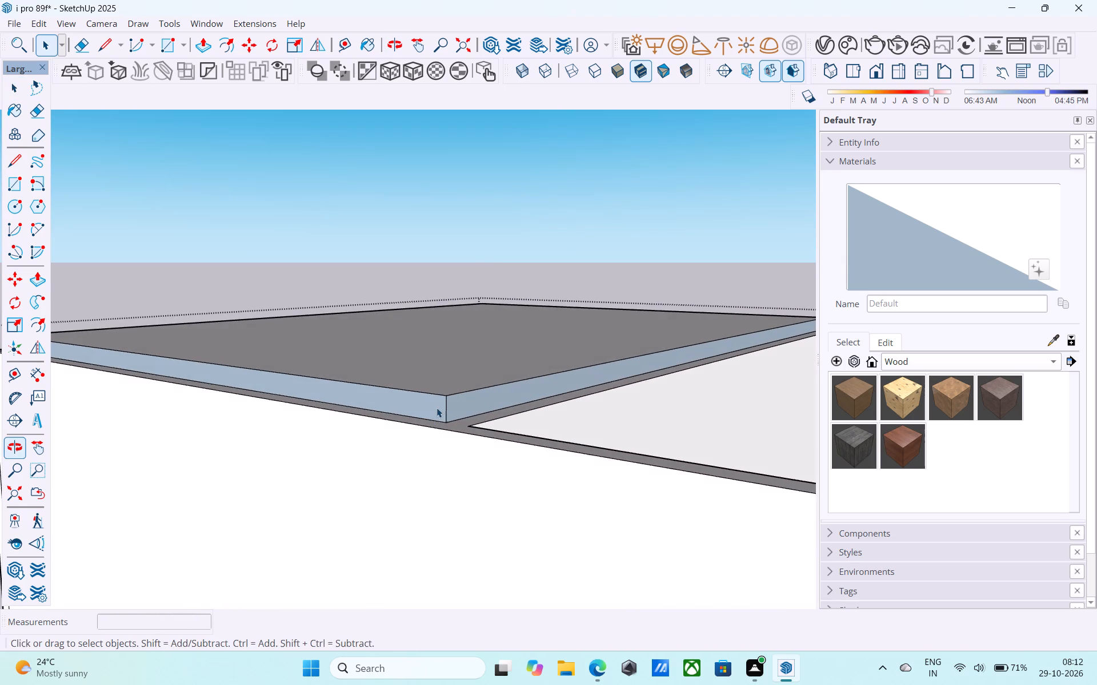
click(437, 407)
right_click(437, 407)
click(498, 245)
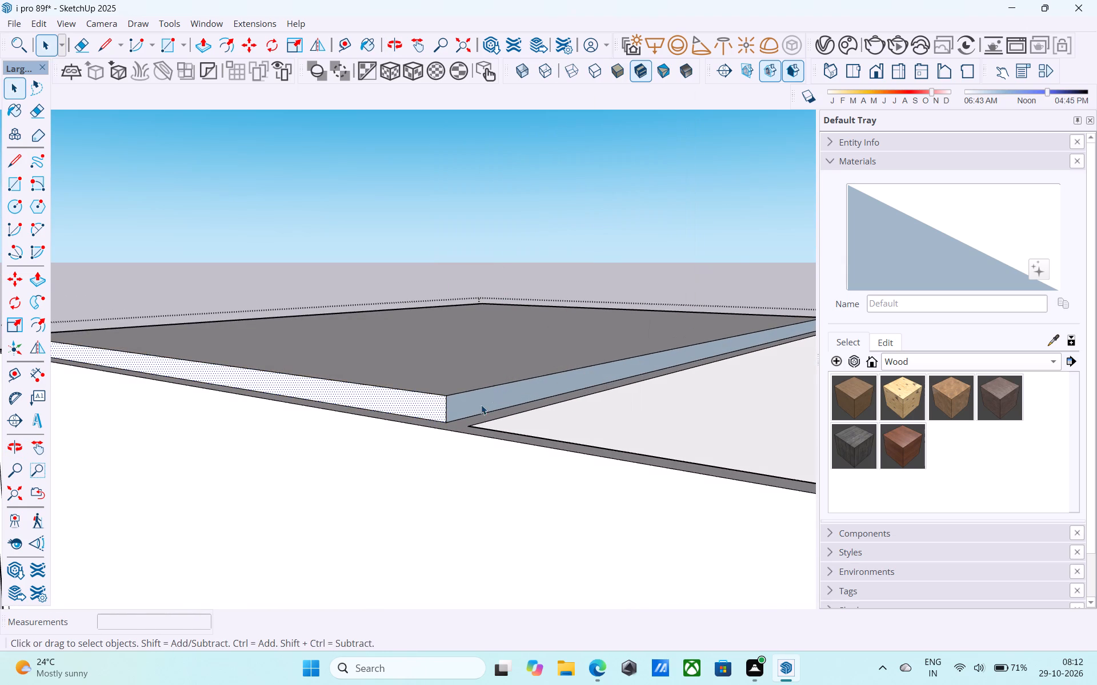
click(481, 405)
right_click(481, 405)
click(527, 256)
Push/Pull the slab's side face across the open large room to the outer face of the wall with the outlined panel.
scroll(467, 341, down, 4)
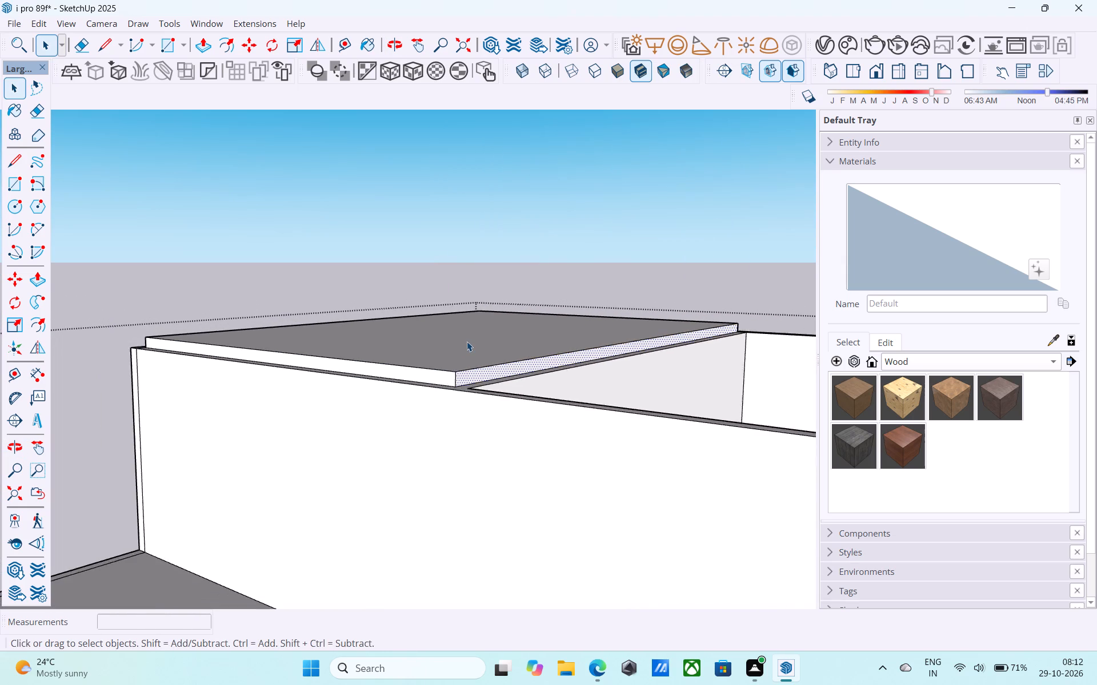
scroll(467, 341, down, 9)
middle_drag(399, 367, 654, 435)
middle_drag(446, 428, 793, 489)
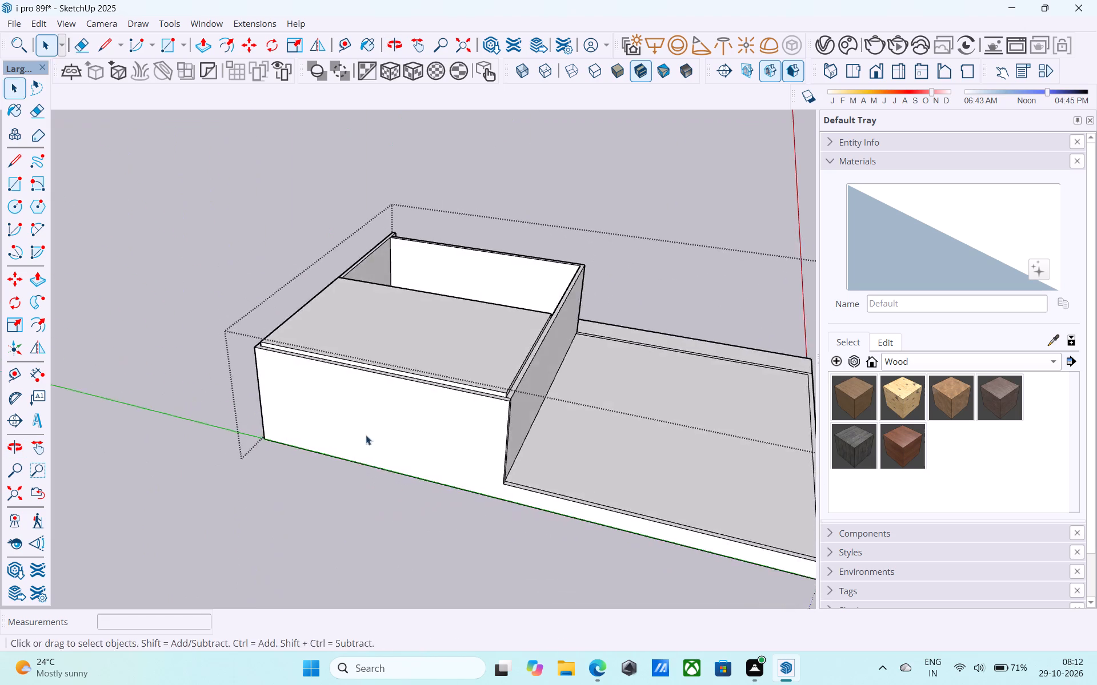
middle_drag(366, 435, 781, 434)
middle_drag(294, 402, 687, 406)
middle_drag(463, 351, 757, 412)
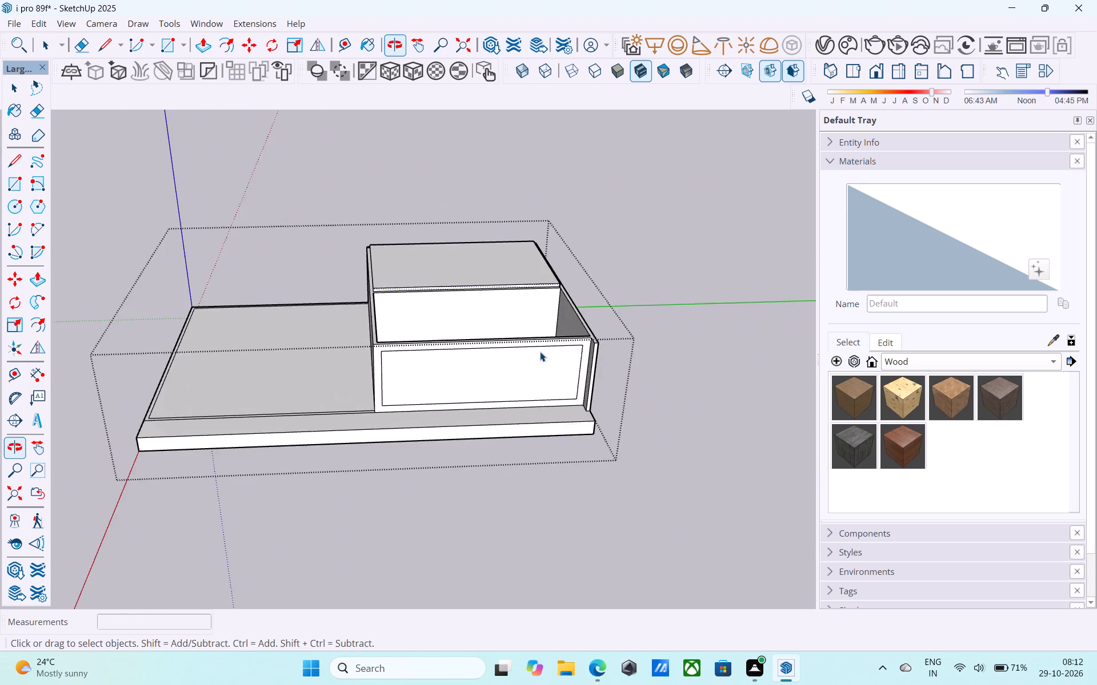
scroll(485, 318, up, 11)
key(p)
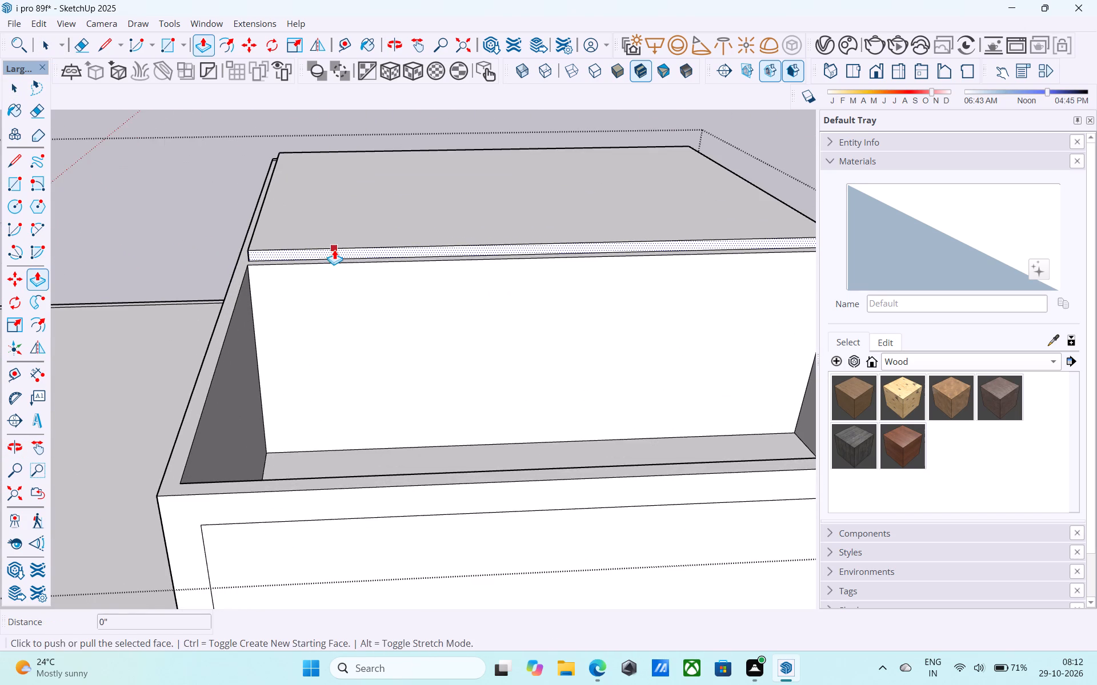
click(334, 249)
scroll(329, 278, down, 4)
middle_drag(277, 405, 370, 373)
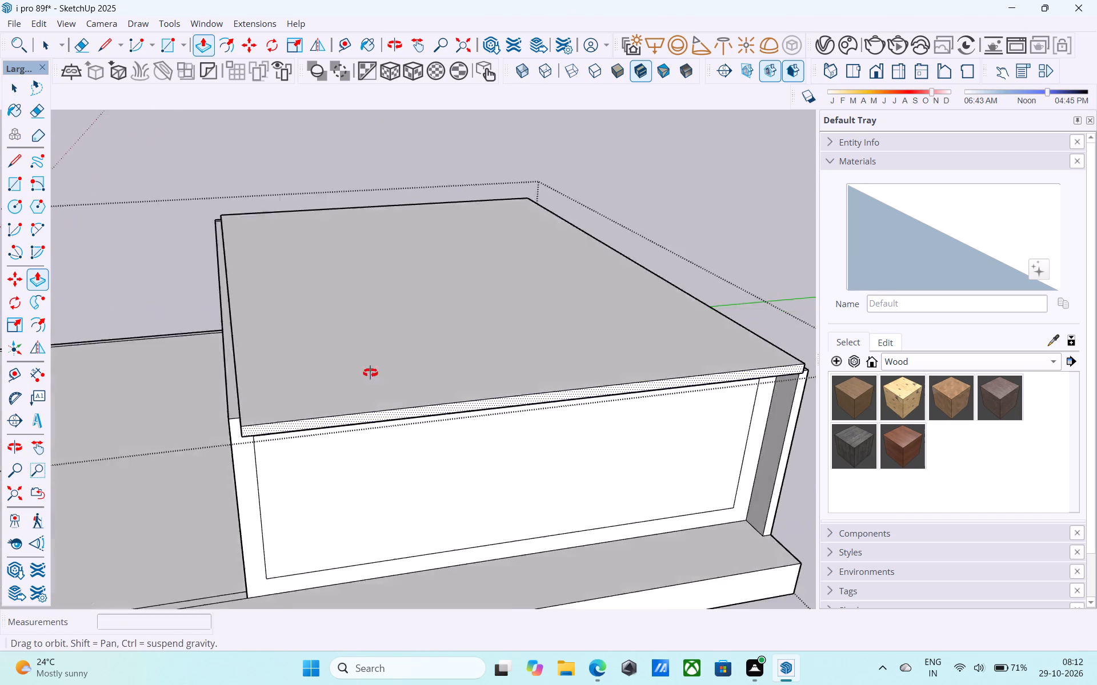
middle_drag(370, 373, 568, 312)
scroll(570, 311, down, 3)
click(331, 443)
key(space)
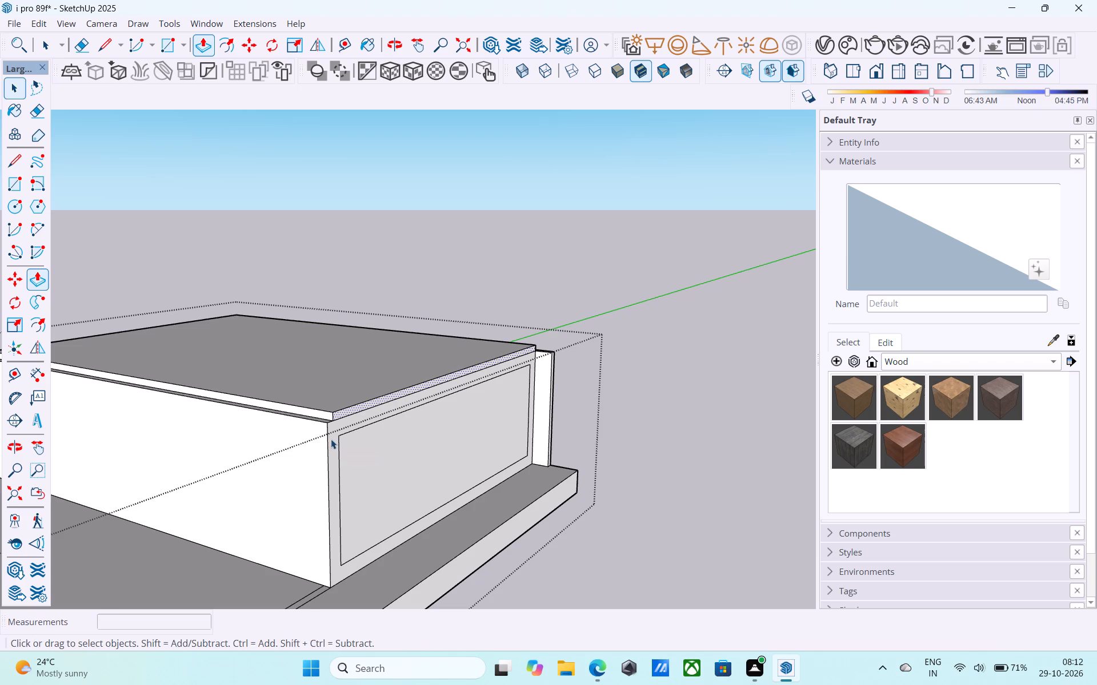
Push/Pull the slab's terrace-side face out 6" so it sits flush with the wall below.
scroll(409, 406, down, 10)
middle_drag(410, 401, 483, 380)
scroll(478, 383, up, 6)
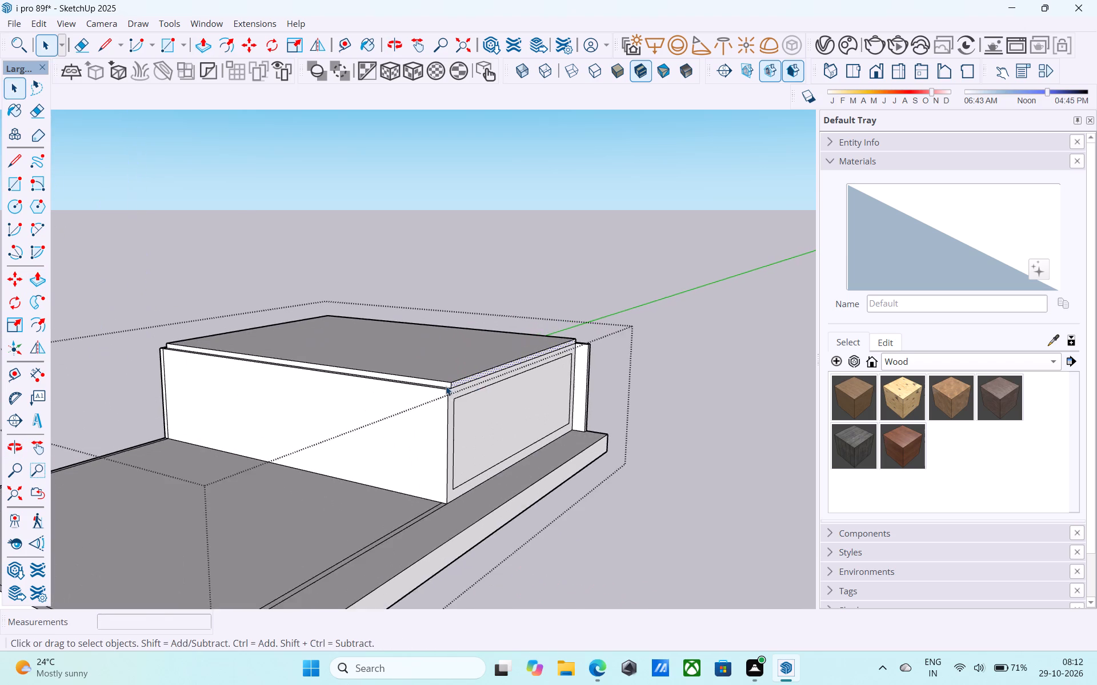
scroll(446, 386, up, 2)
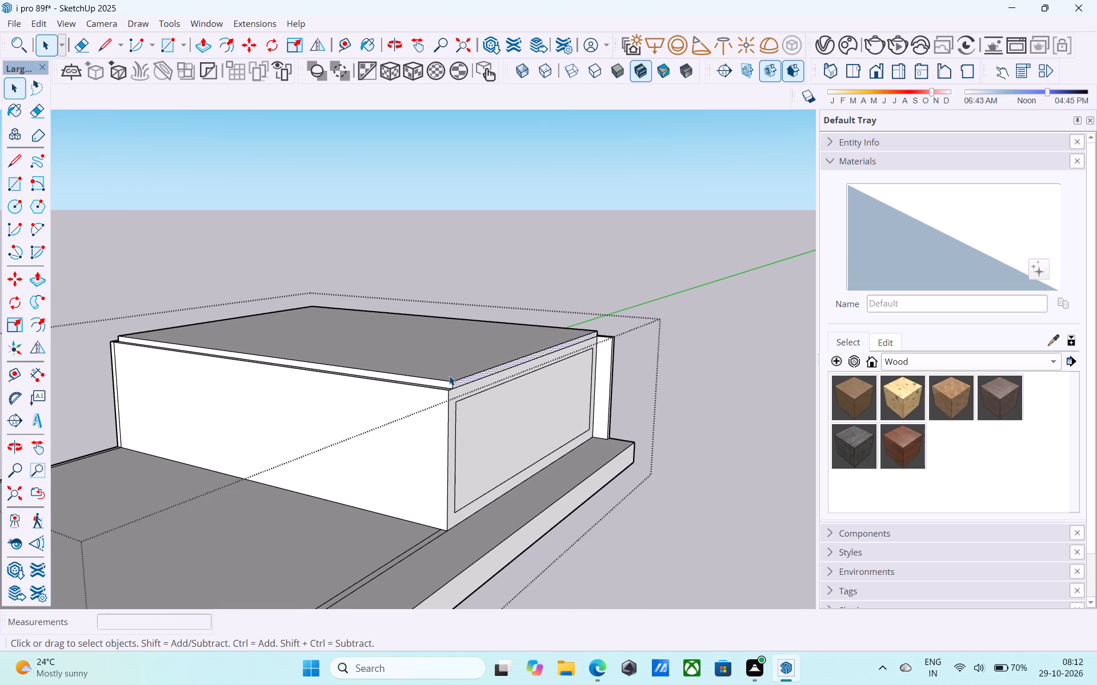
scroll(449, 376, down, 4)
middle_drag(449, 373, 409, 384)
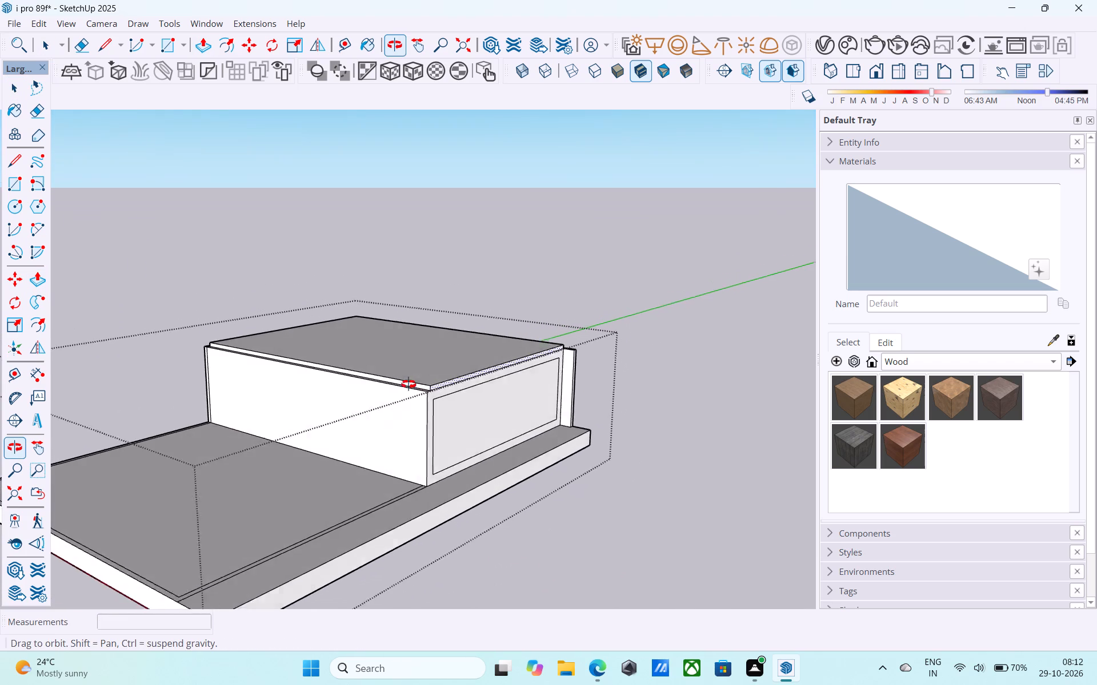
middle_drag(409, 384, 406, 384)
scroll(409, 384, down, 1)
scroll(403, 384, up, 11)
click(399, 384)
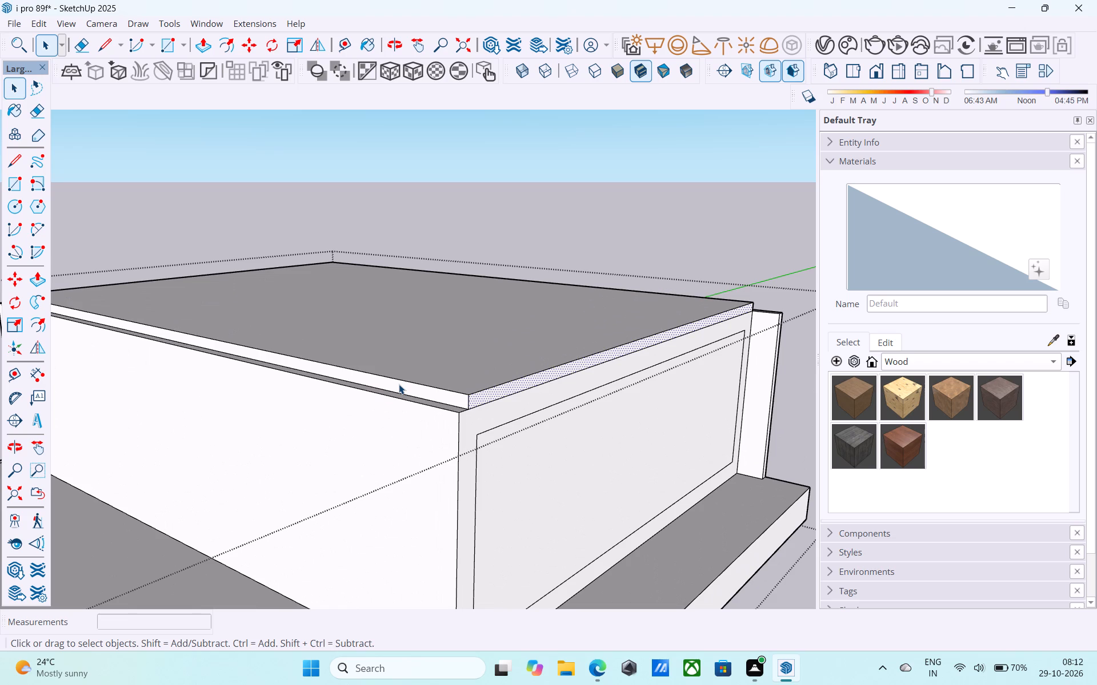
key(p)
click(399, 384)
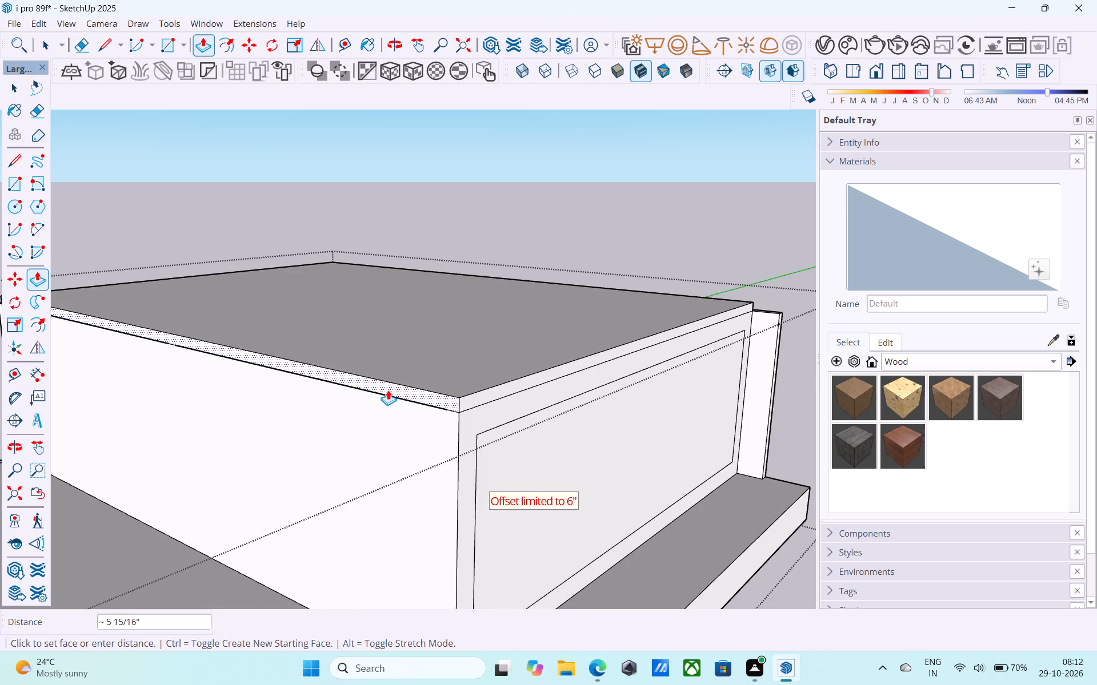
middle_drag(519, 297, 517, 323)
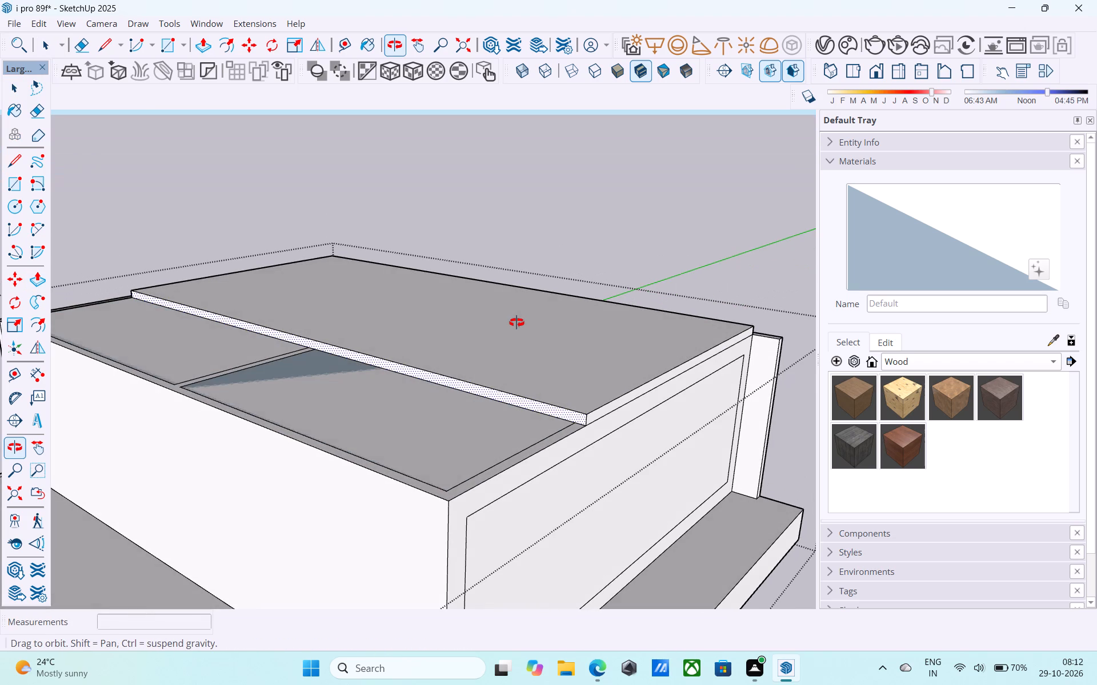
middle_drag(517, 323, 511, 331)
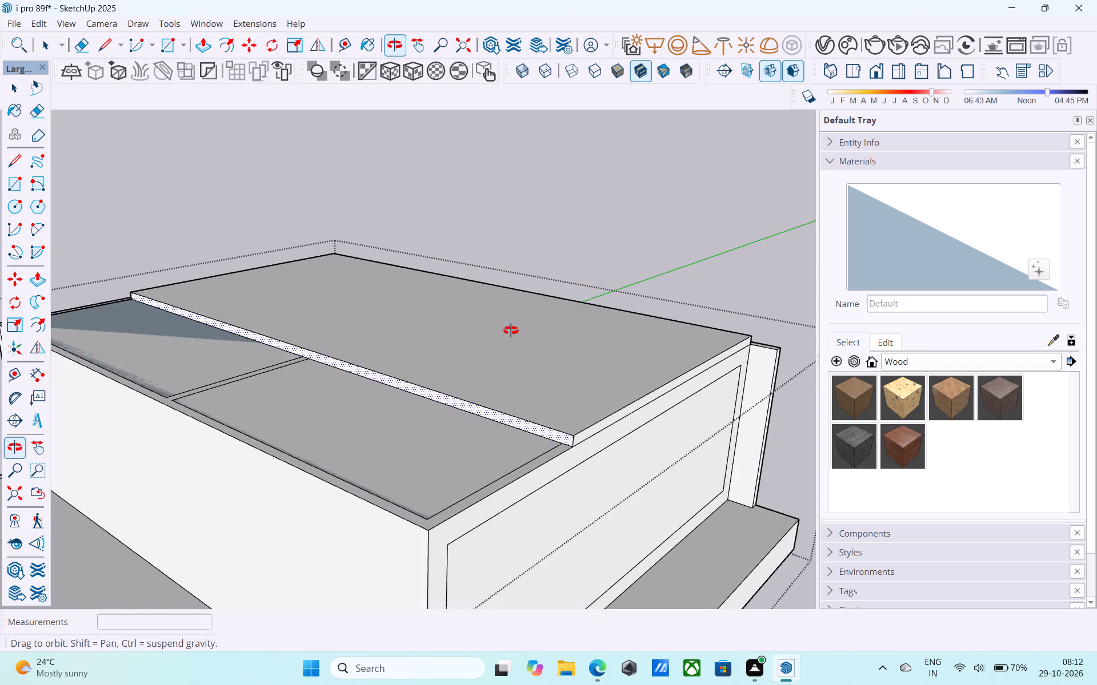
middle_drag(511, 331, 498, 308)
scroll(353, 443, up, 3)
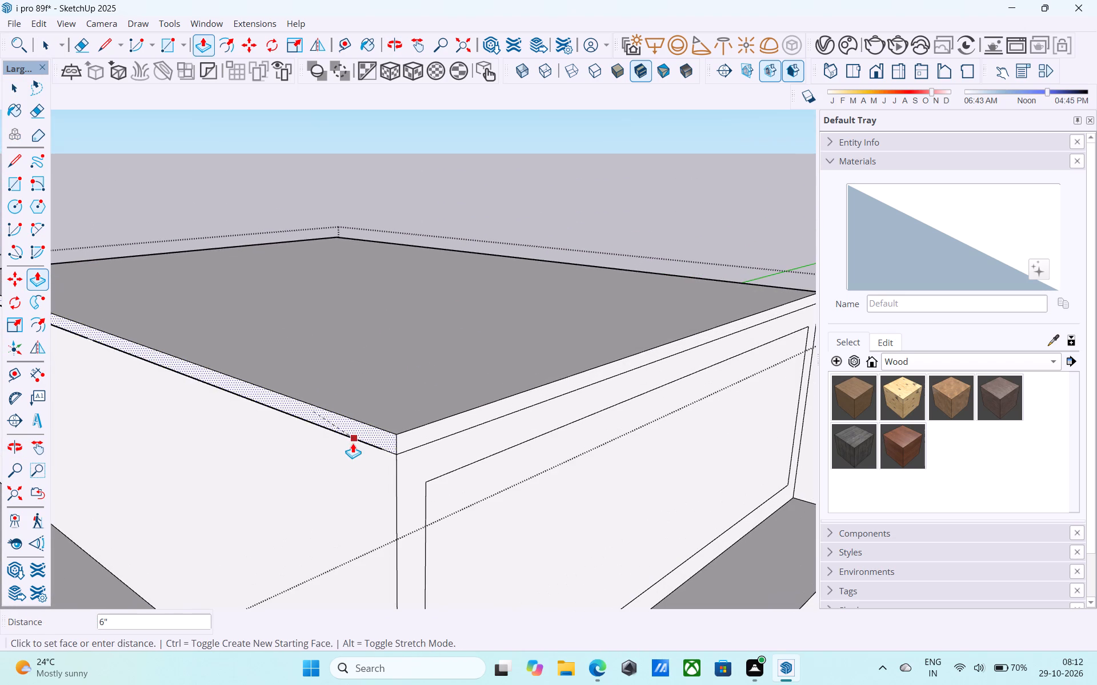
click(353, 443)
key(space)
Push/Pull the slab side opposite the outlined panel out to the outer face of the wall below.
scroll(451, 393, down, 5)
scroll(581, 346, down, 4)
middle_drag(582, 348, 246, 421)
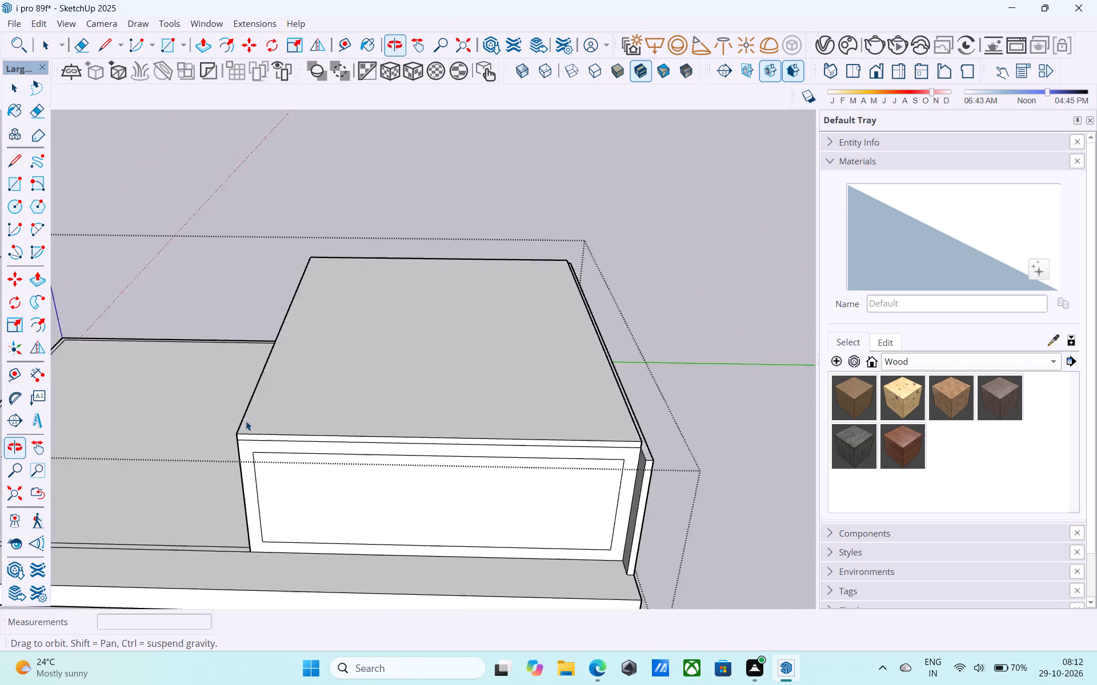
middle_drag(246, 421, 251, 421)
middle_drag(415, 370, 171, 328)
middle_drag(464, 324, 200, 347)
scroll(426, 357, up, 6)
click(421, 370)
scroll(420, 369, up, 3)
key(p)
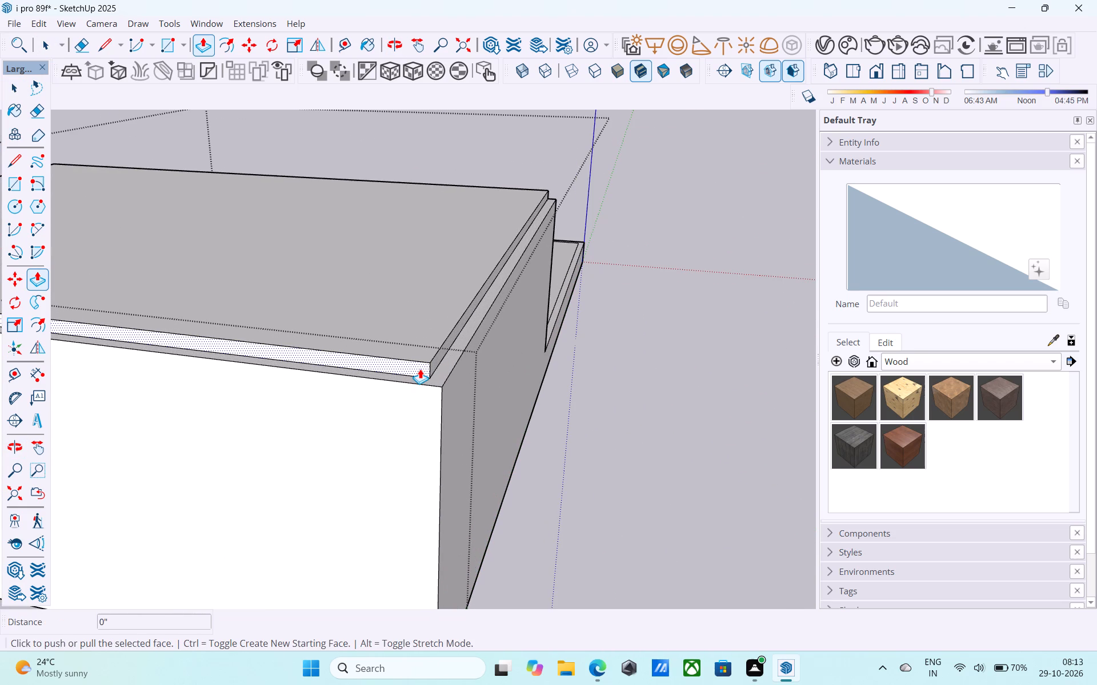
click(420, 369)
click(416, 382)
key(space)
Push/Pull the slab's last recessed side, opposite the terrace, out to the outer face of the wall below.
click(429, 366)
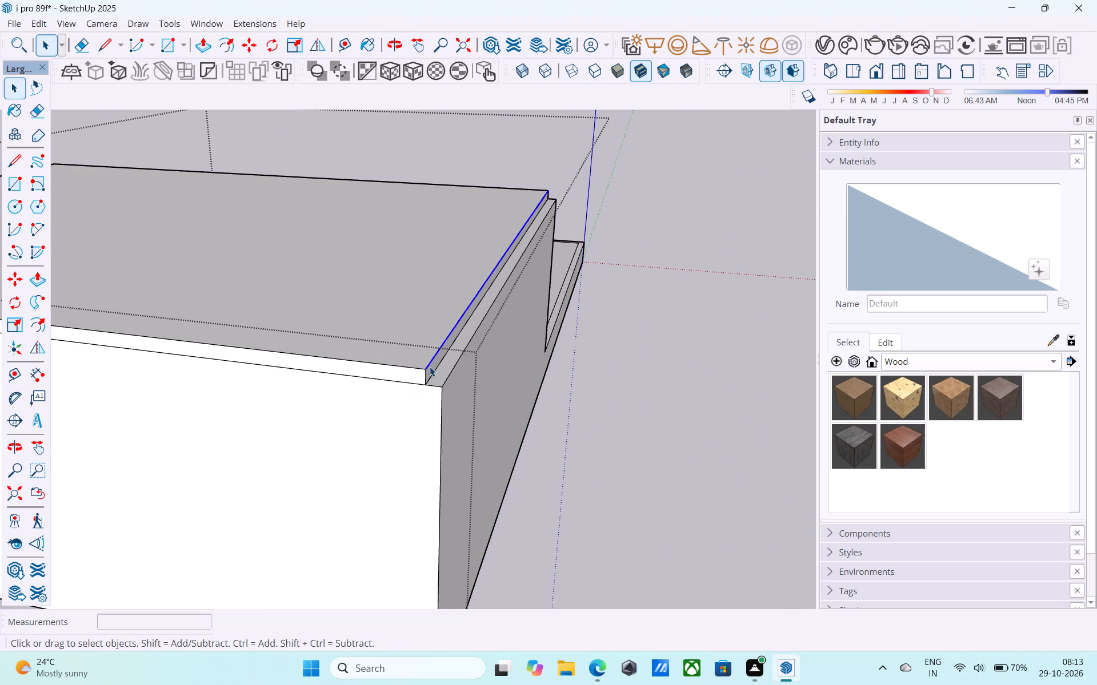
click(431, 368)
scroll(431, 368, up, 4)
key(p)
click(431, 368)
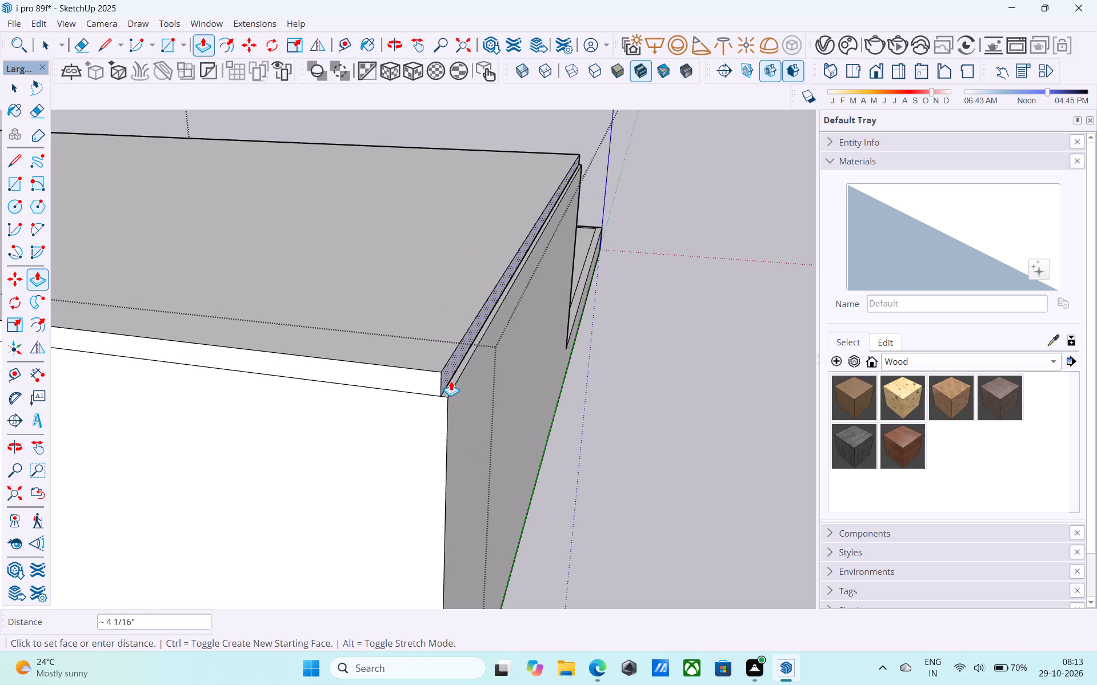
click(463, 391)
key(space)
Offset the slab's top face outline 6" inward to form the wall band of the upper storey.
scroll(535, 374, down, 16)
middle_drag(331, 380, 627, 408)
middle_drag(442, 381, 468, 383)
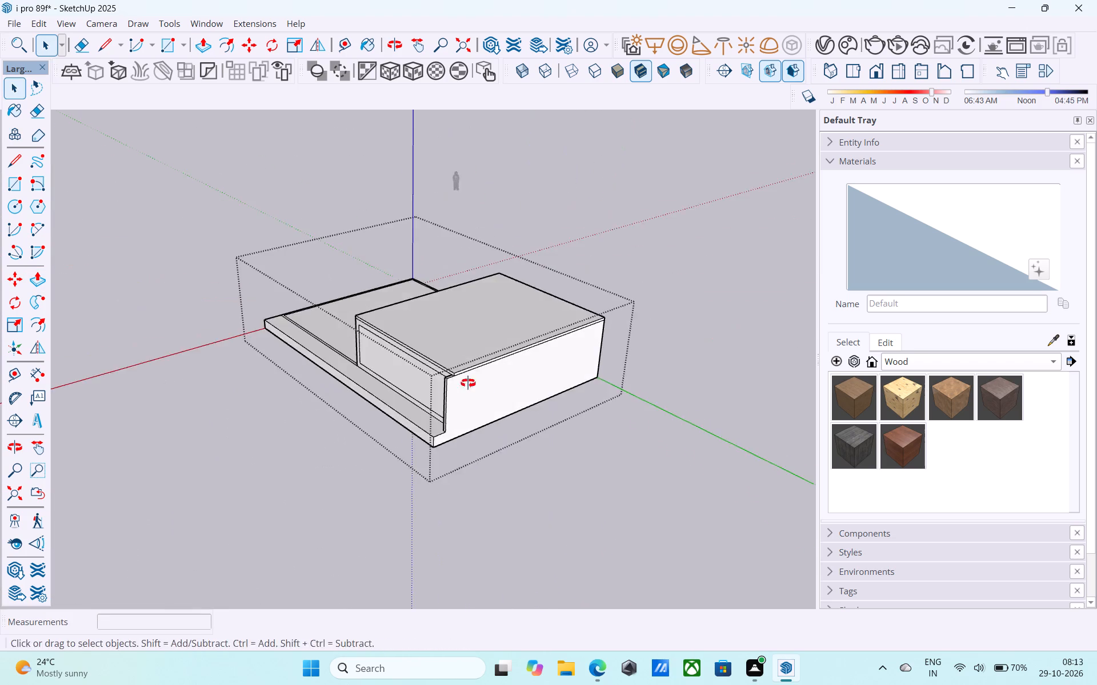
middle_drag(468, 383, 858, 348)
scroll(724, 256, up, 11)
shift+middle_drag(451, 242, 491, 299)
click(442, 353)
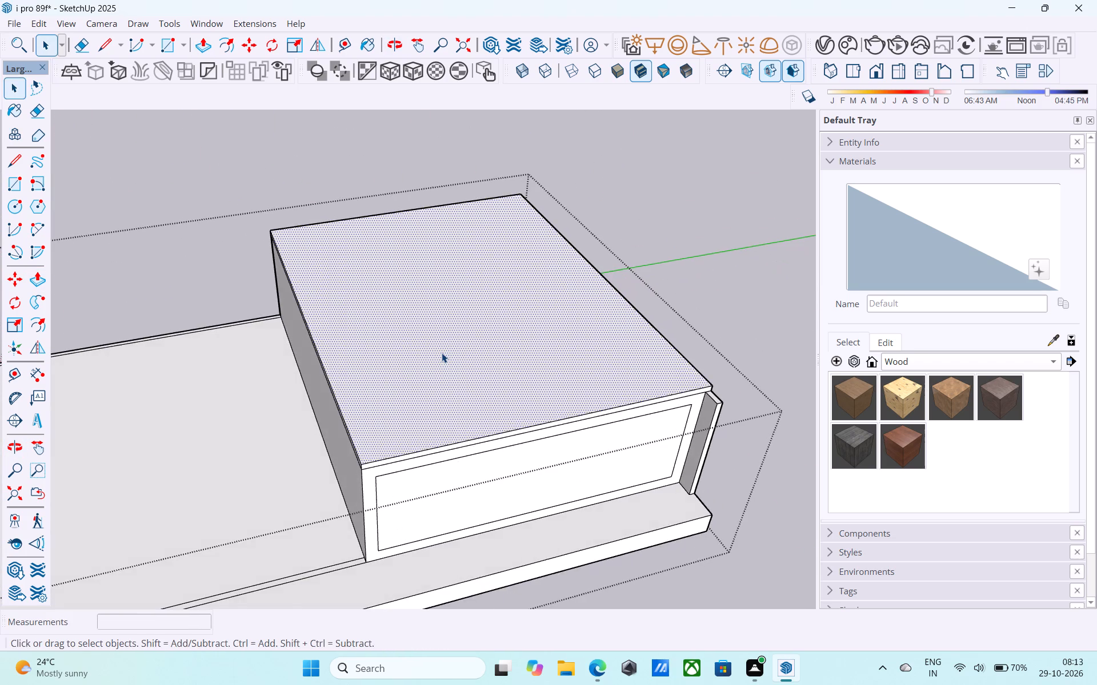
scroll(442, 353, up, 2)
middle_drag(435, 353, 395, 357)
key(f)
scroll(398, 354, up, 3)
click(399, 352)
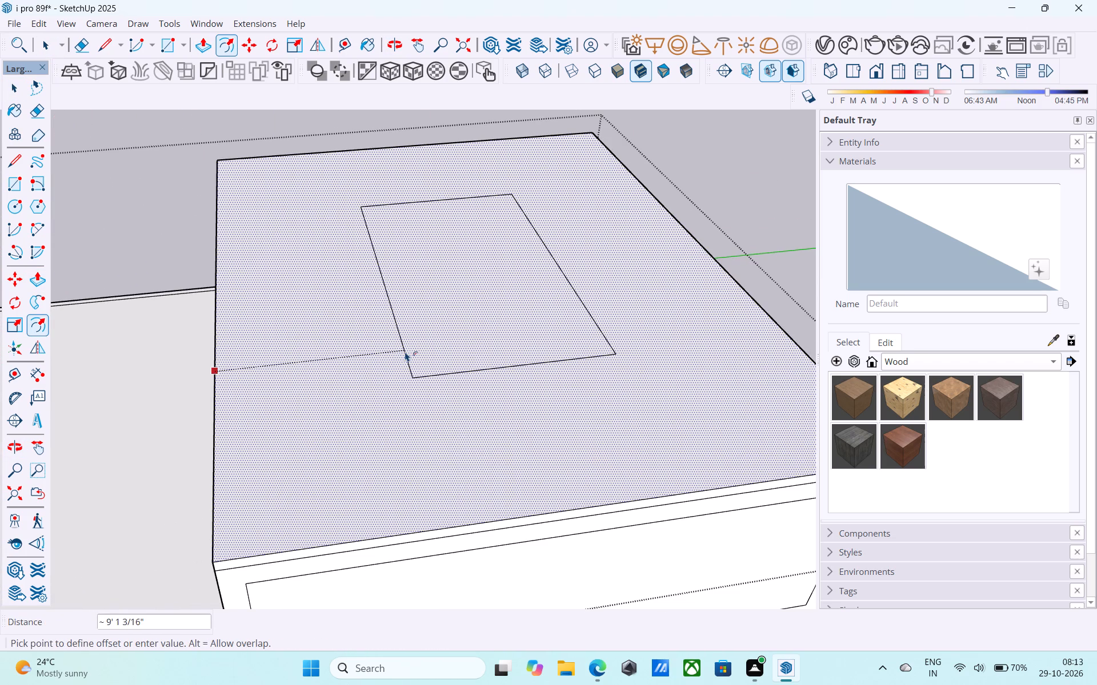
key(6)
key(shift+quotedbl)
key(Return)
key(space)
Push/Pull the 6" perimeter band on the slab up 10' to raise the upper storey walls.
scroll(408, 345, down, 6)
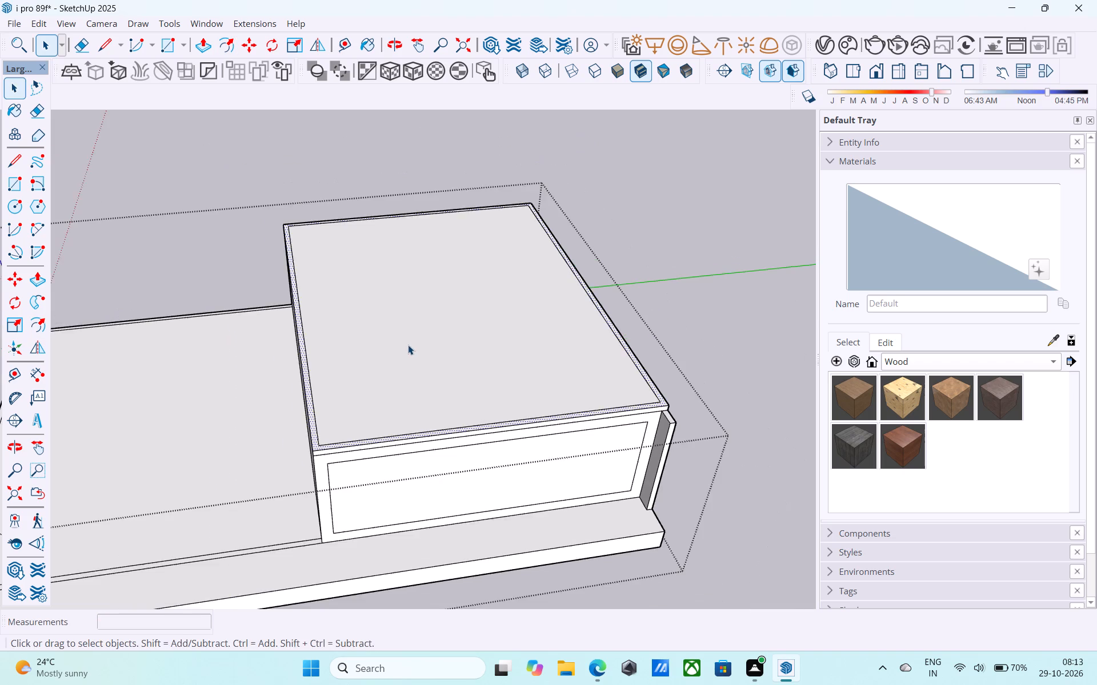
middle_drag(408, 344, 748, 339)
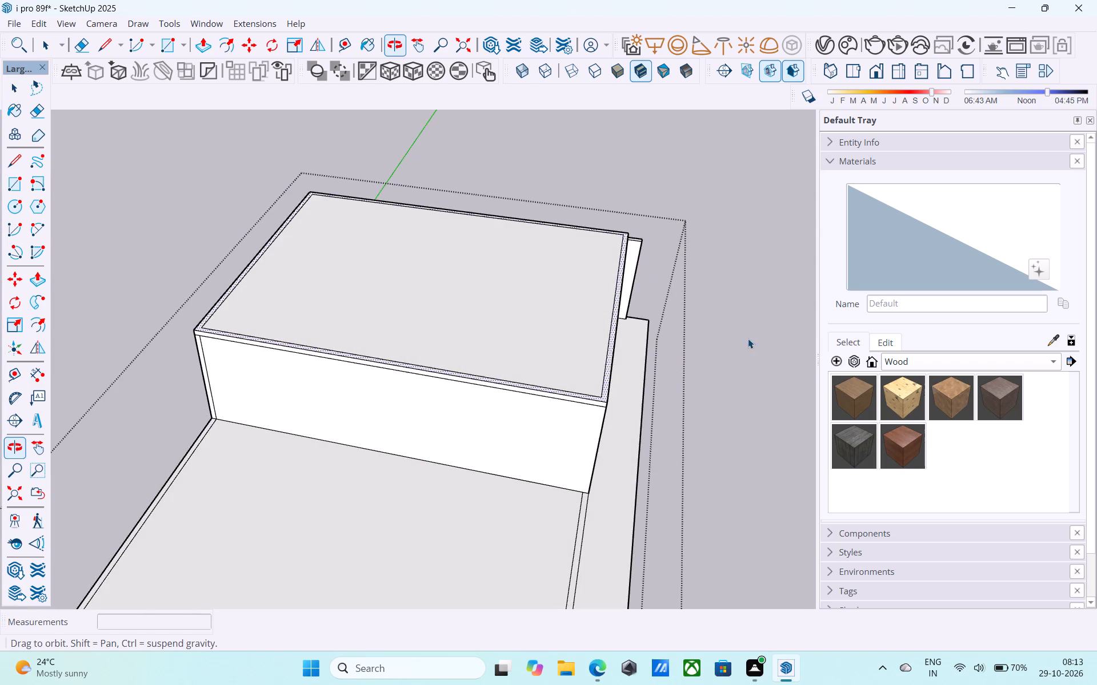
middle_drag(698, 269, 259, 256)
scroll(294, 304, up, 5)
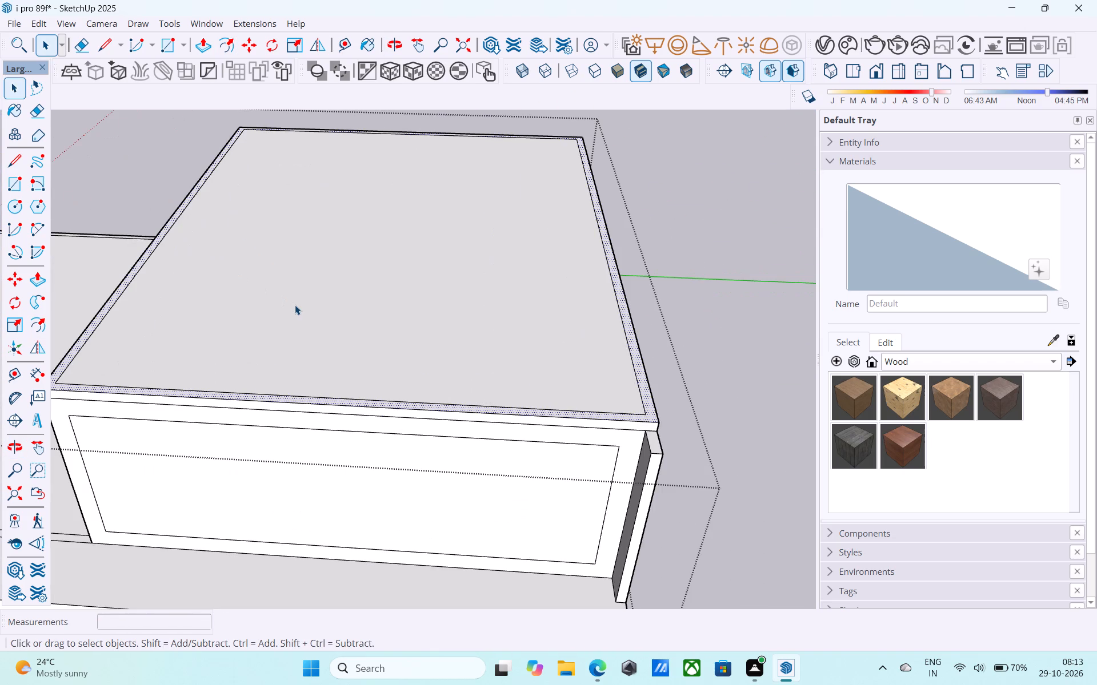
scroll(298, 304, down, 3)
middle_drag(299, 303, 404, 336)
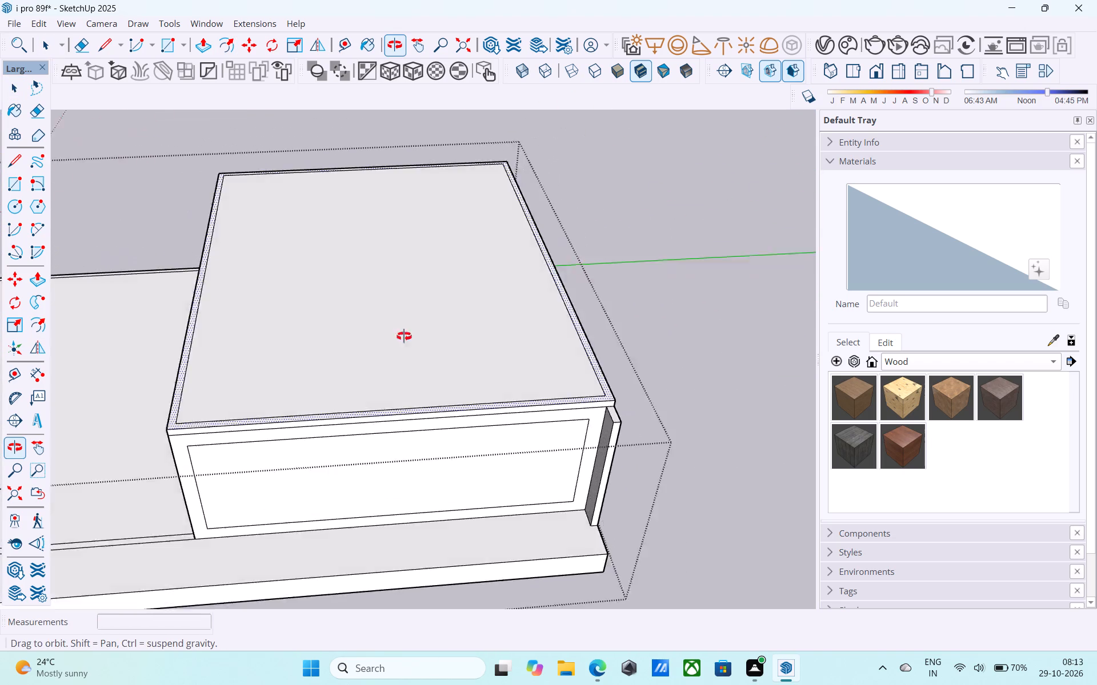
middle_drag(404, 336, 412, 336)
scroll(274, 466, up, 10)
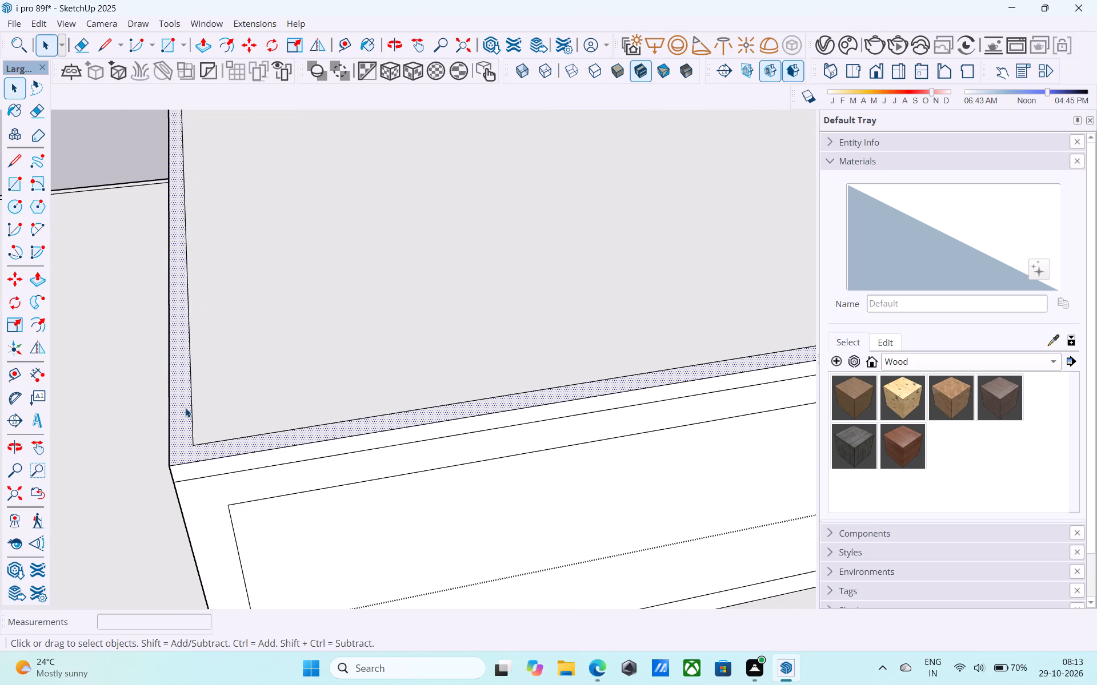
middle_drag(185, 408, 213, 393)
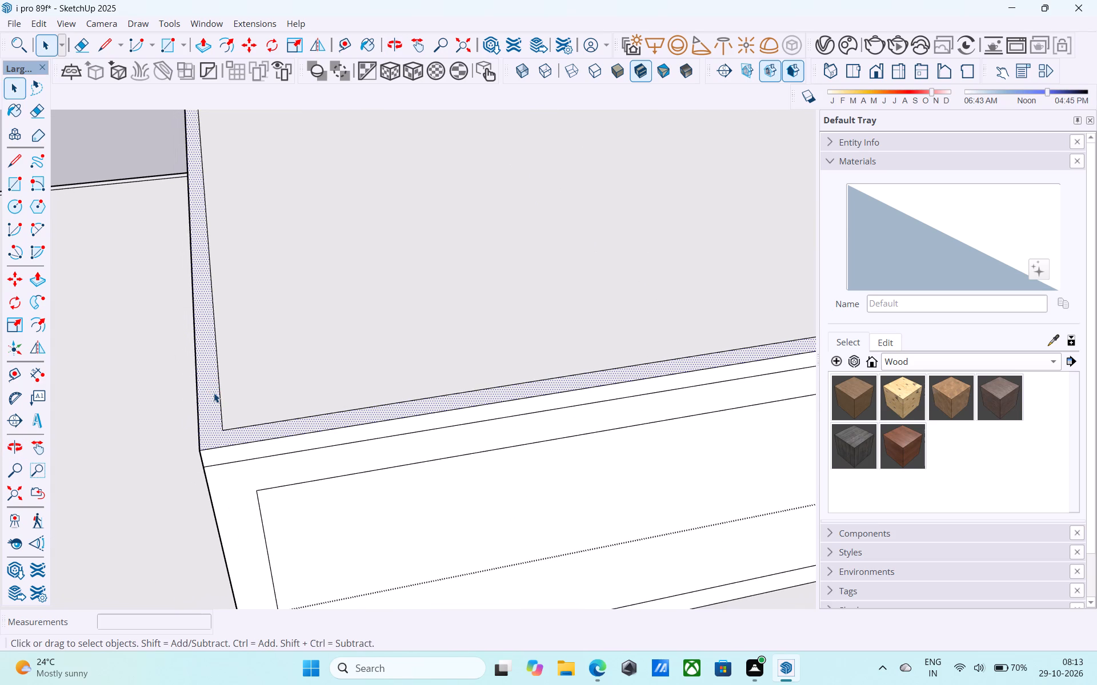
scroll(217, 387, up, 3)
scroll(217, 387, down, 3)
key(p)
click(217, 387)
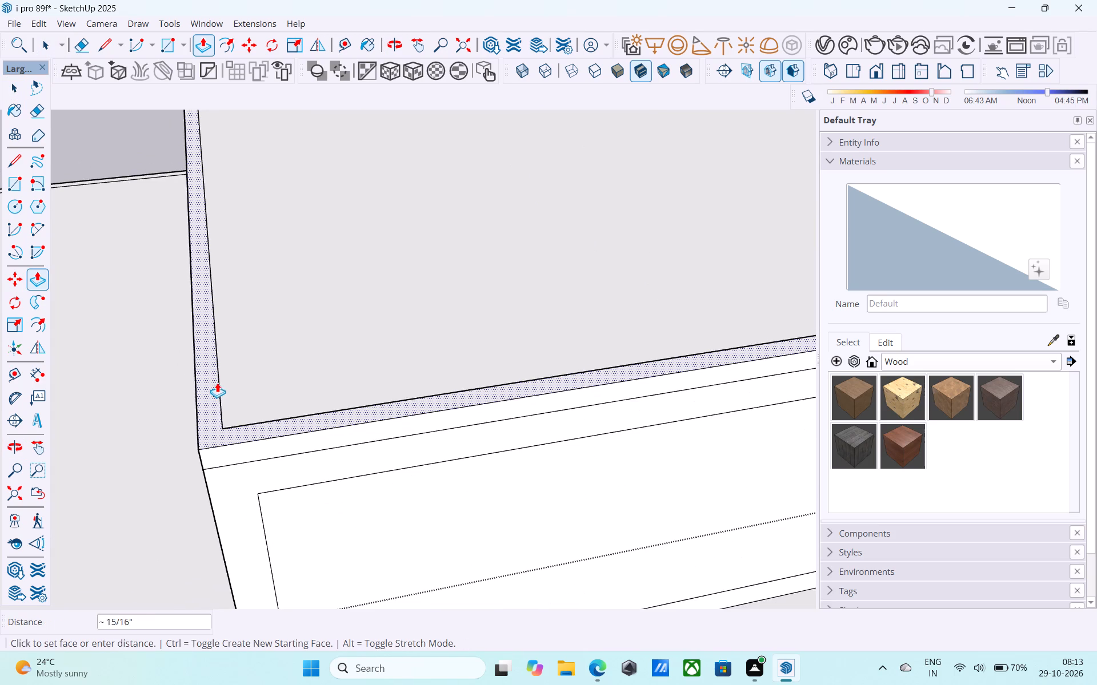
scroll(225, 351, down, 5)
text(10')
key(Return)
key(space)
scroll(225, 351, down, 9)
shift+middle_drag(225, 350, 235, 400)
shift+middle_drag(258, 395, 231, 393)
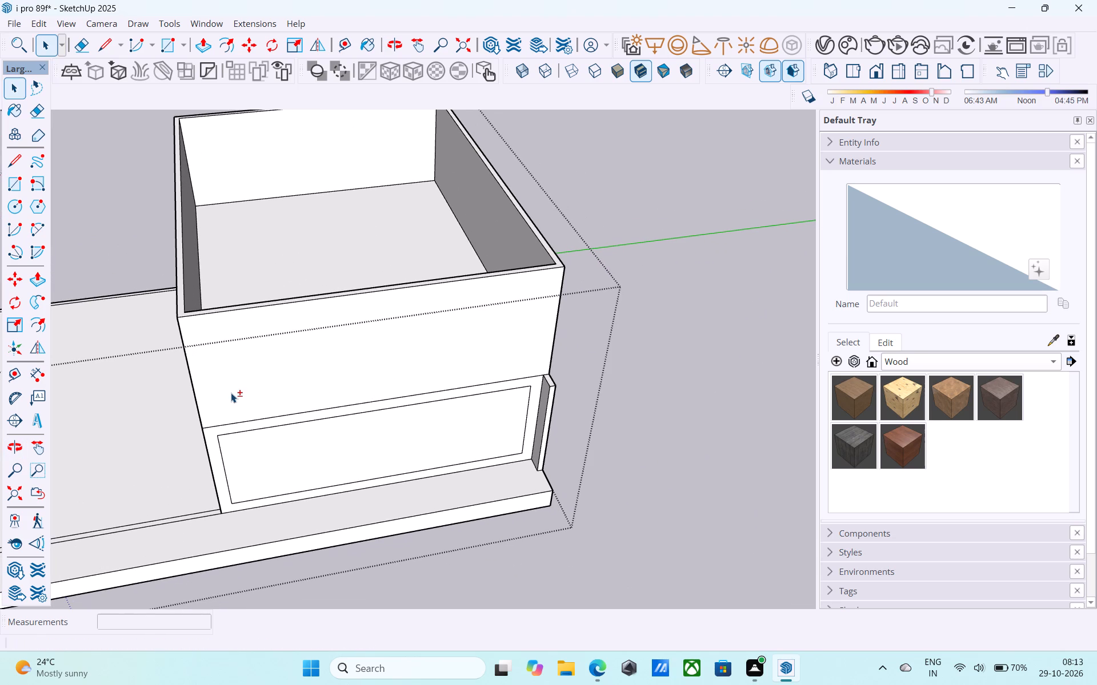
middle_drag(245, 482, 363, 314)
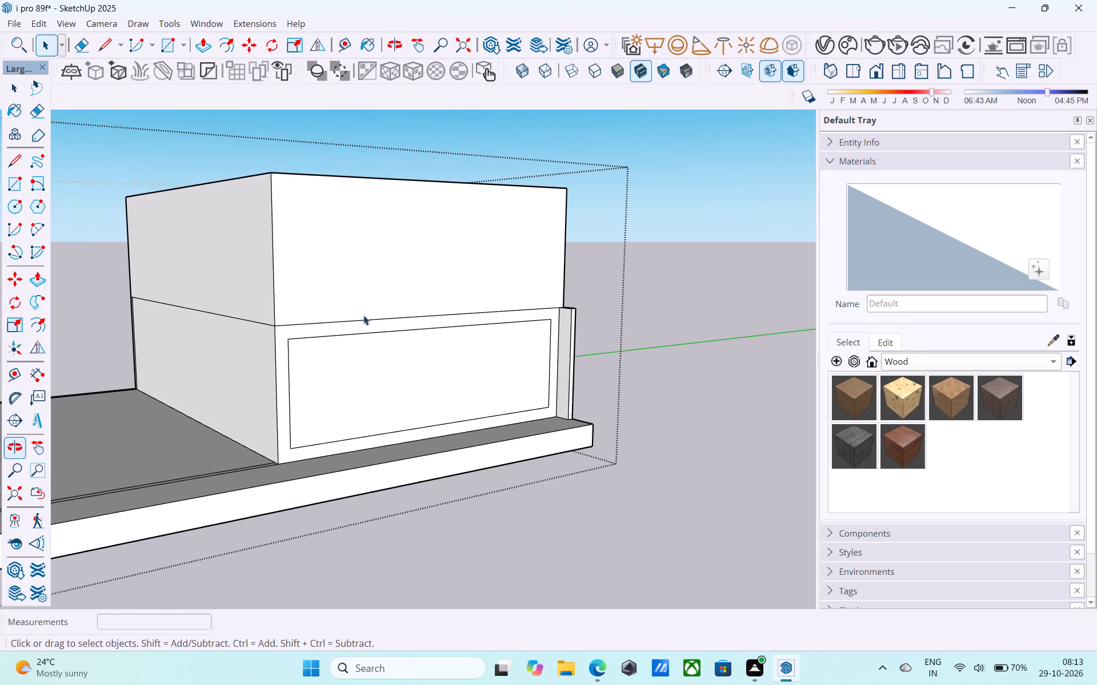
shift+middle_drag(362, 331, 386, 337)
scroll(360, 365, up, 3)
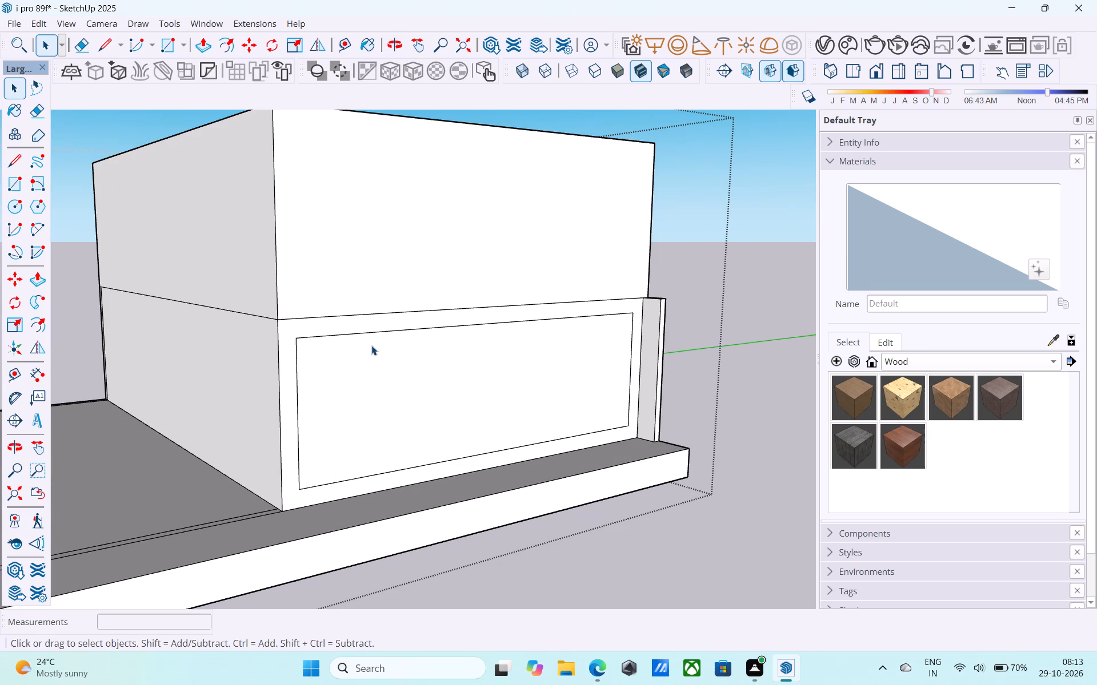
Push/Pull the outlined panel on the lower storey's long wall inward through the wall to cut a large opening.
scroll(371, 345, down, 3)
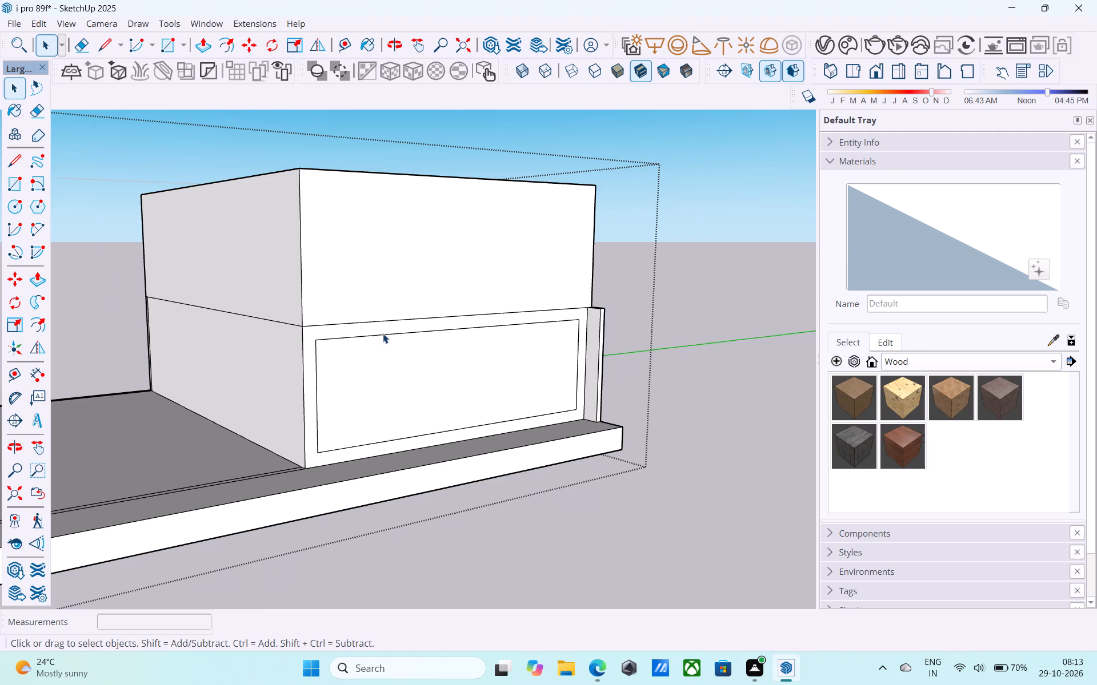
scroll(383, 333, up, 4)
scroll(383, 333, down, 8)
middle_drag(383, 335, 393, 356)
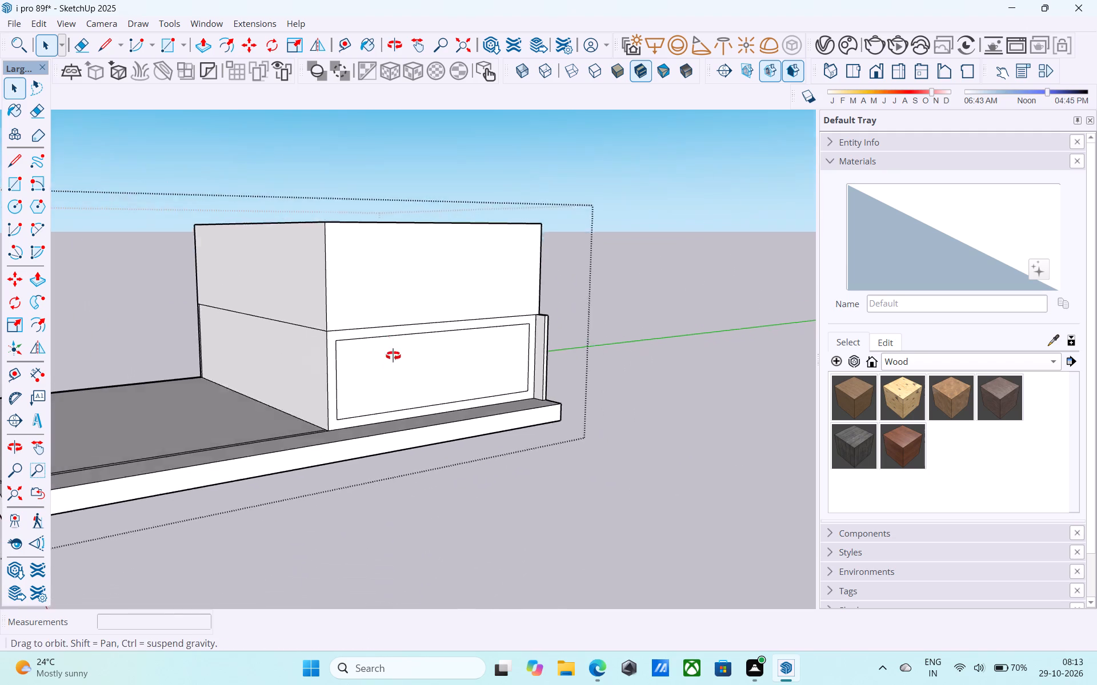
middle_drag(393, 356, 398, 367)
scroll(398, 367, up, 4)
click(398, 367)
scroll(398, 367, up, 2)
key(p)
click(398, 367)
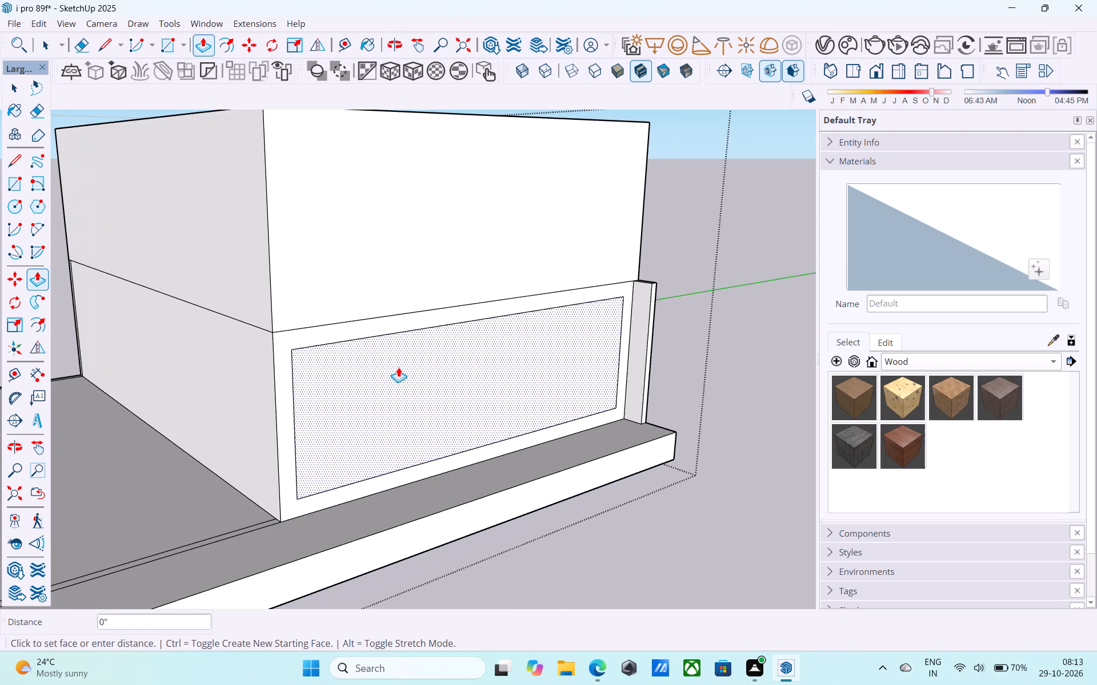
scroll(382, 365, up, 3)
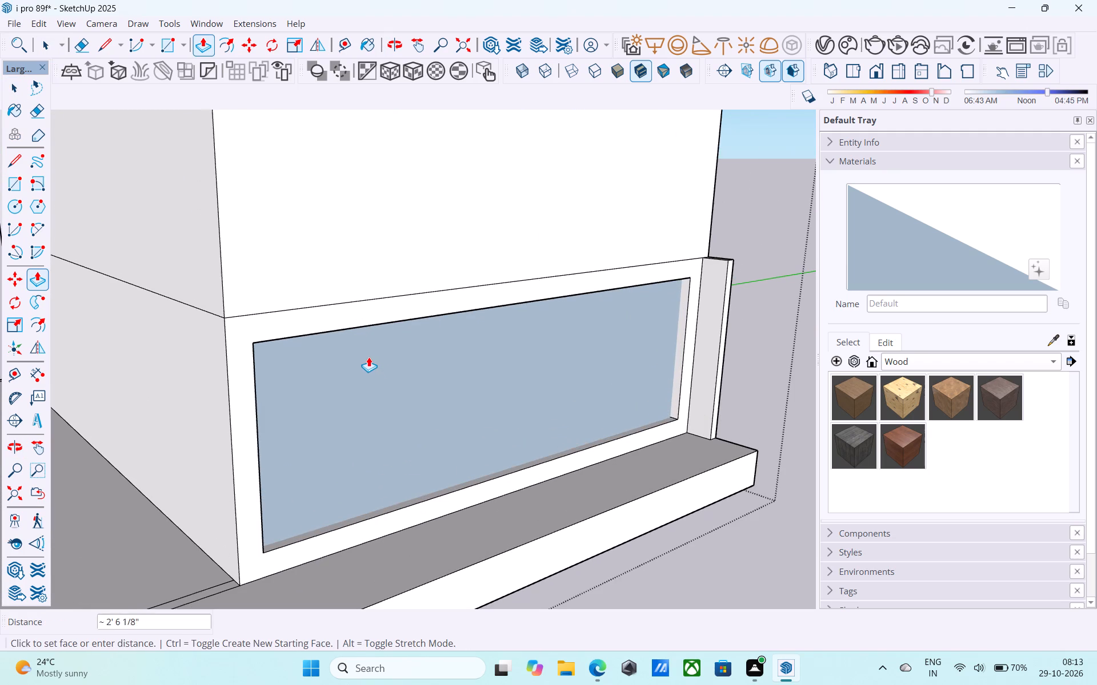
click(380, 349)
key(space)
Push/Pull the raised sill of the new opening down flush with the floor.
scroll(449, 339, down, 5)
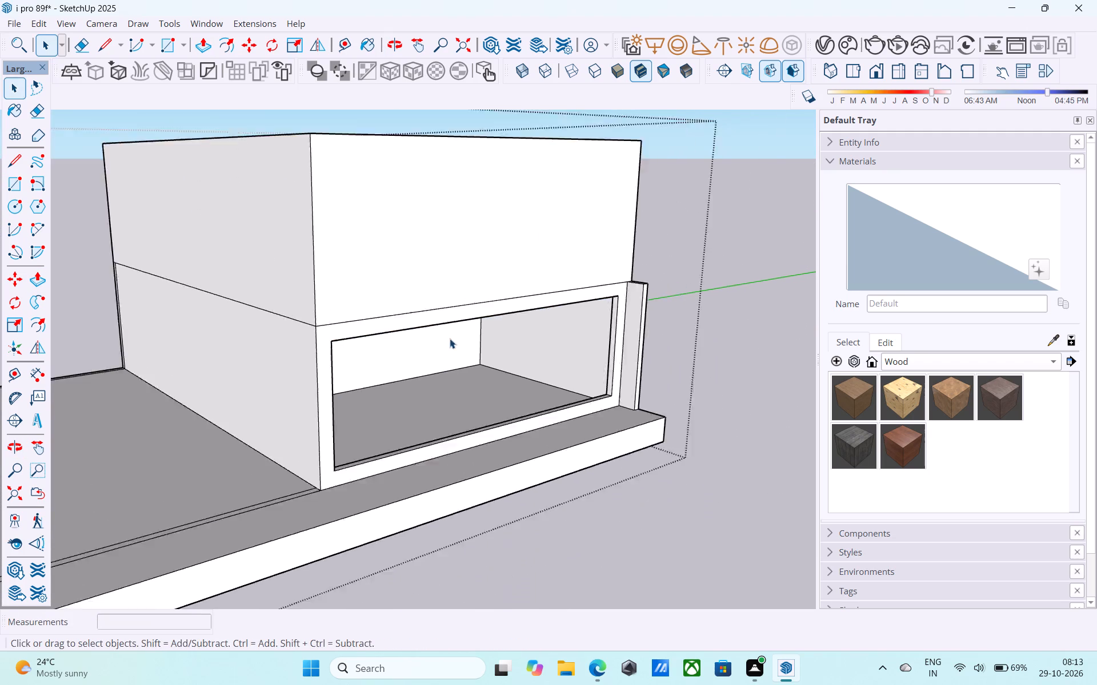
middle_drag(453, 349, 554, 417)
scroll(567, 434, up, 11)
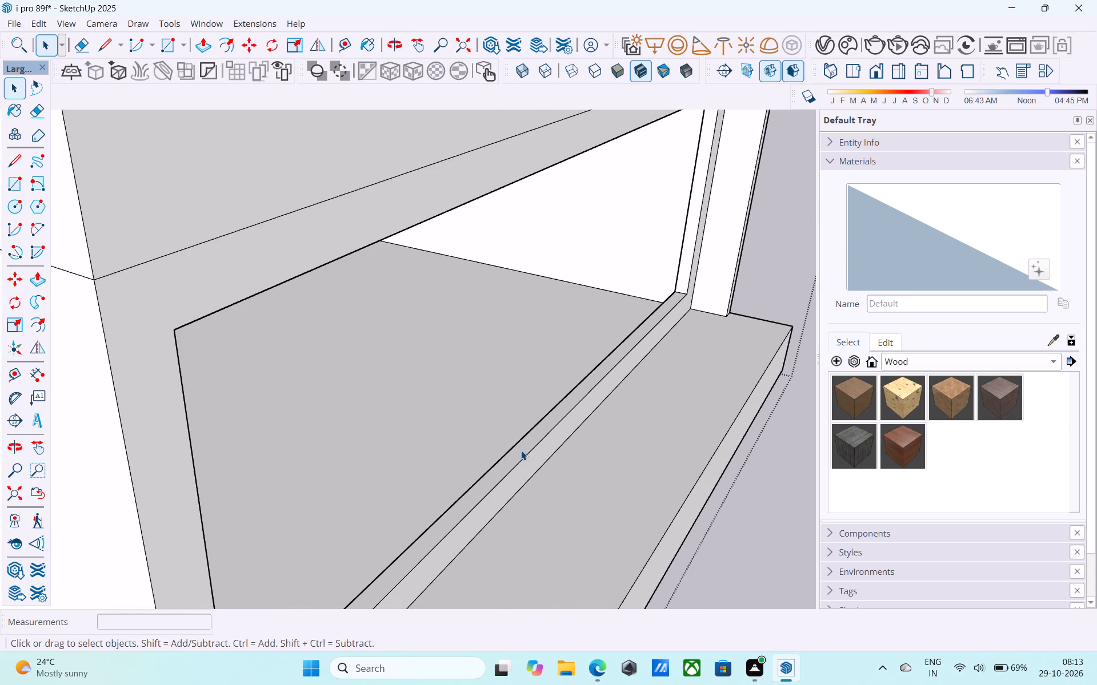
click(521, 450)
key(p)
click(521, 450)
click(550, 489)
key(space)
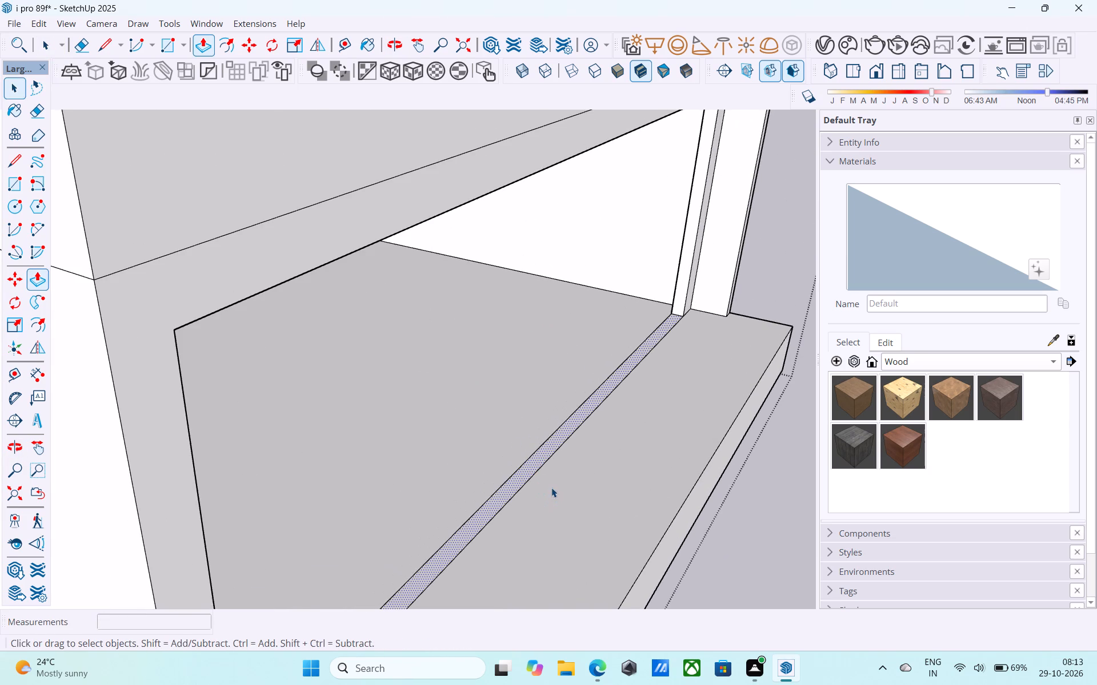
Push/Pull the room's inner wall face opposite the new opening farther back to deepen the room.
scroll(551, 487, down, 8)
middle_drag(538, 474, 558, 465)
scroll(663, 356, up, 7)
scroll(651, 313, down, 3)
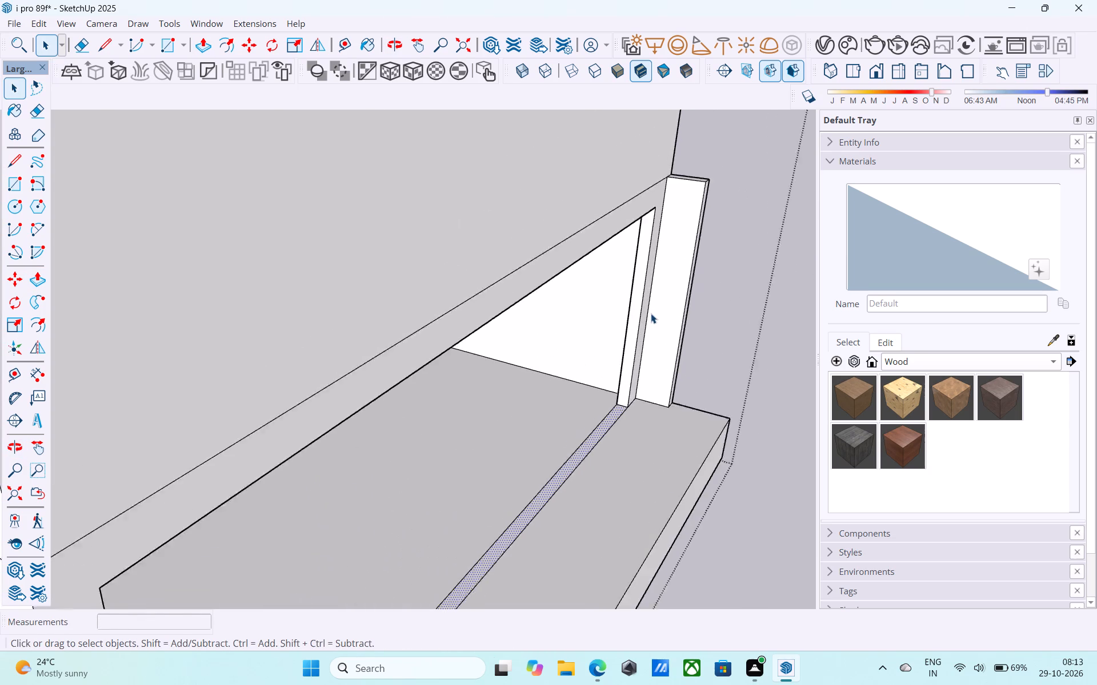
scroll(651, 313, down, 1)
shift+middle_drag(651, 313, 687, 317)
middle_drag(437, 322, 462, 325)
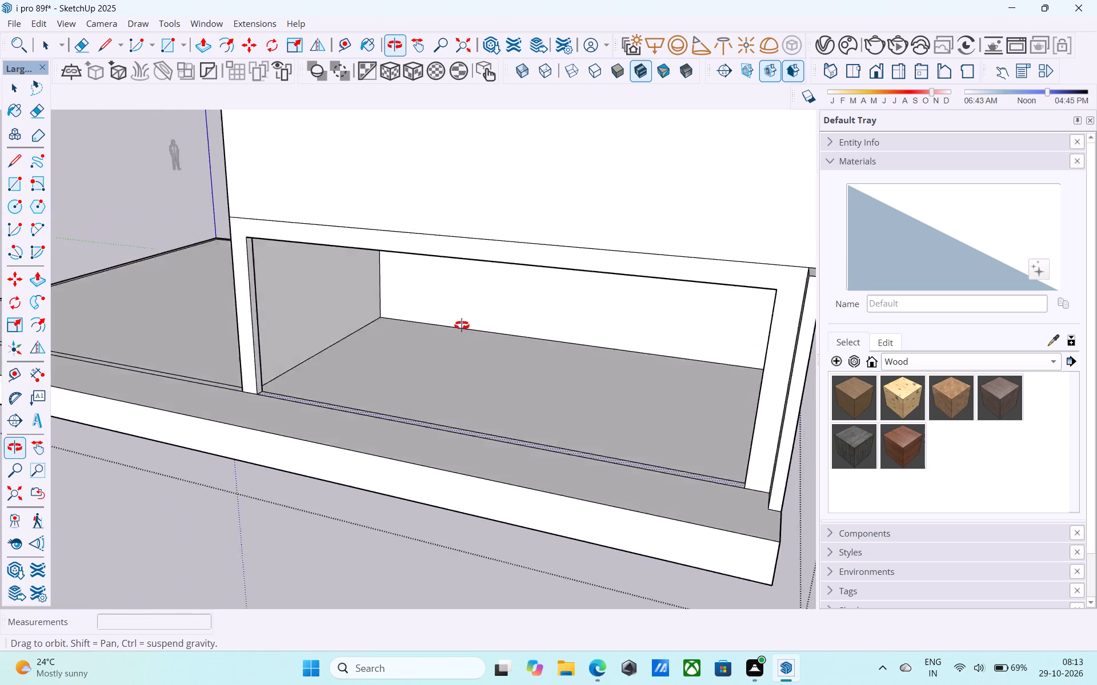
middle_drag(462, 325, 523, 280)
click(526, 278)
scroll(532, 273, up, 4)
key(p)
click(533, 272)
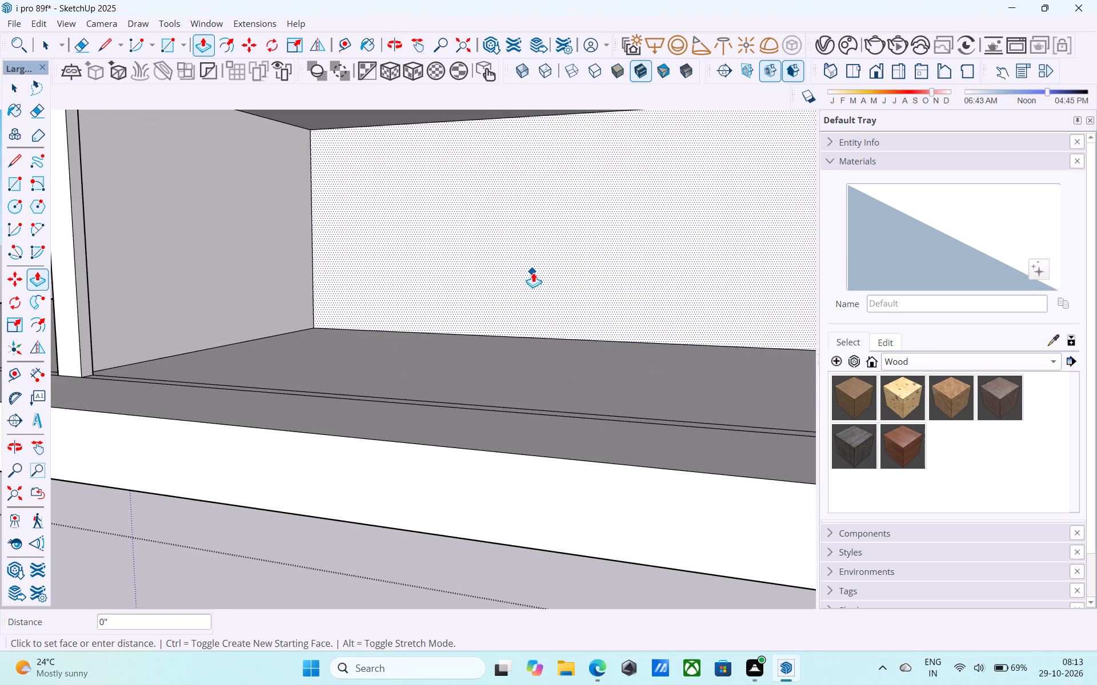
click(566, 244)
key(space)
Erase the leftover seam lines on the room's inner side wall and floor.
scroll(566, 244, down, 4)
middle_click(566, 244)
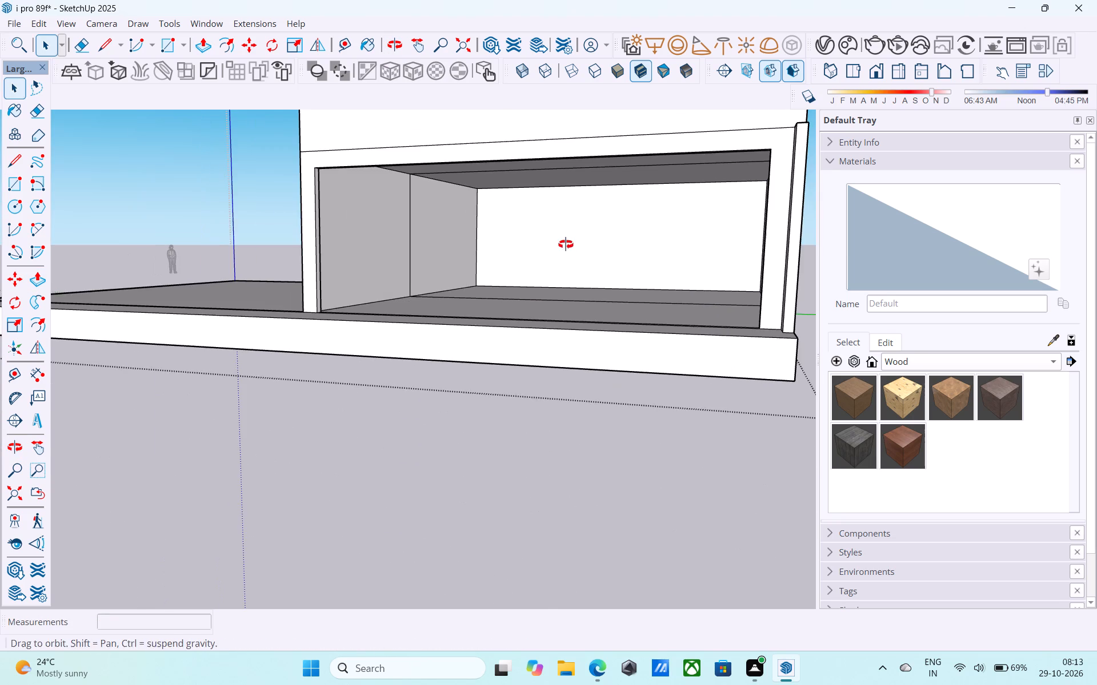
scroll(418, 233, up, 6)
key(e)
click(413, 232)
click(402, 231)
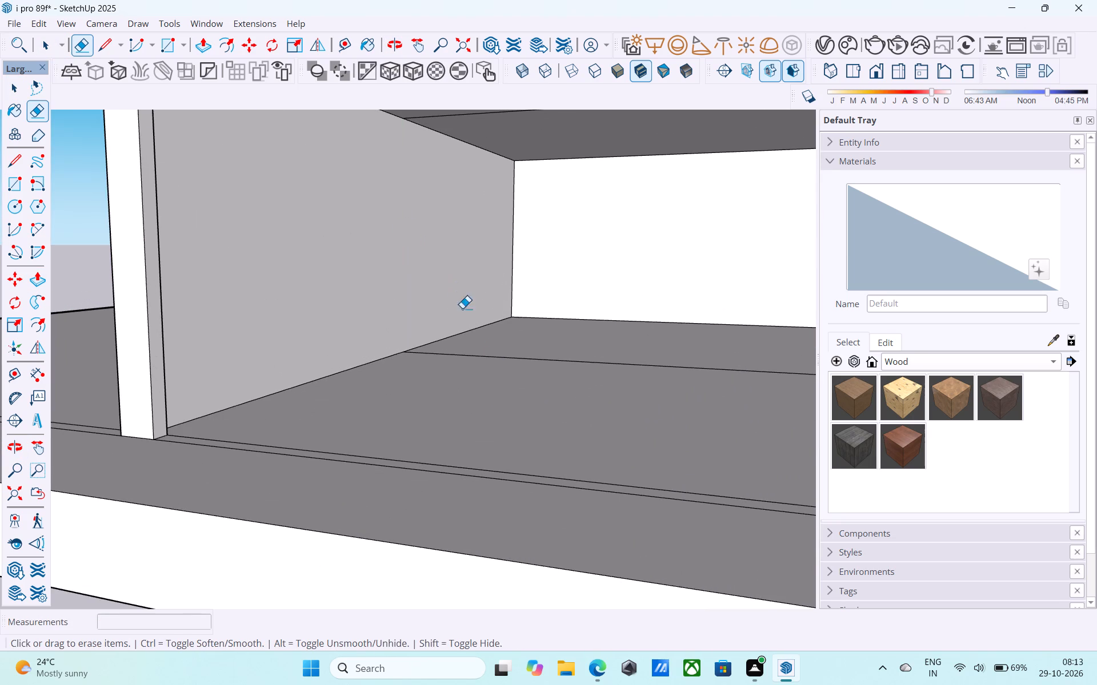
drag(497, 362, 512, 344)
scroll(501, 335, down, 8)
Erase the stray vertical line near the far corner of the lower wall facing the terrace.
middle_drag(489, 327, 827, 346)
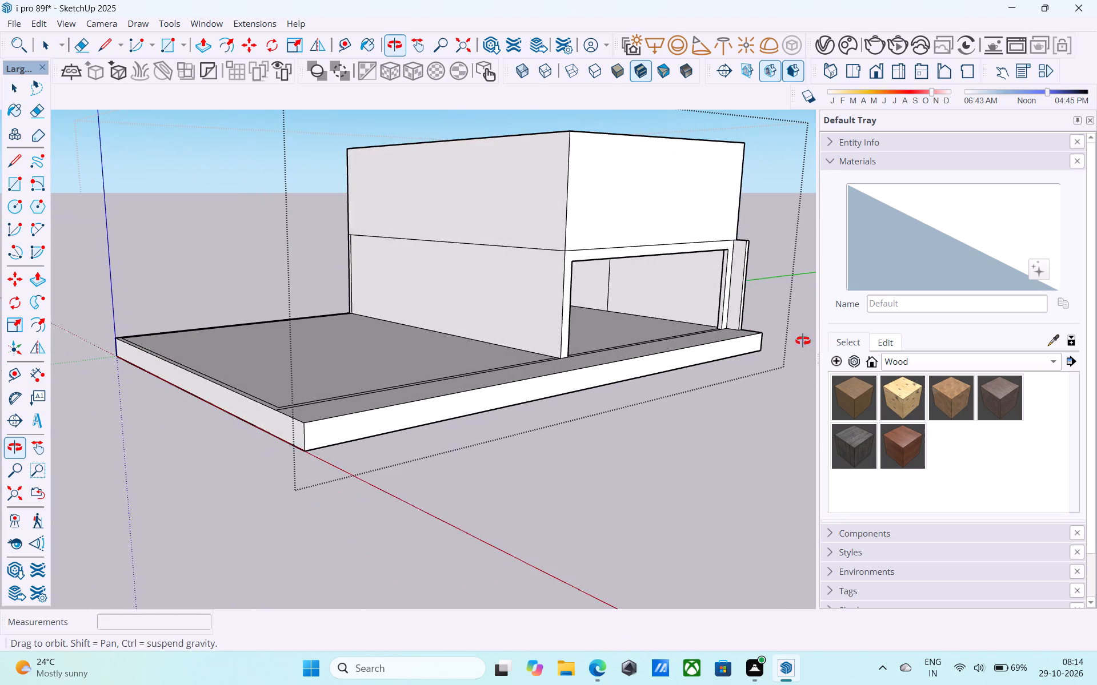
key(space)
shift+middle_drag(398, 329, 403, 325)
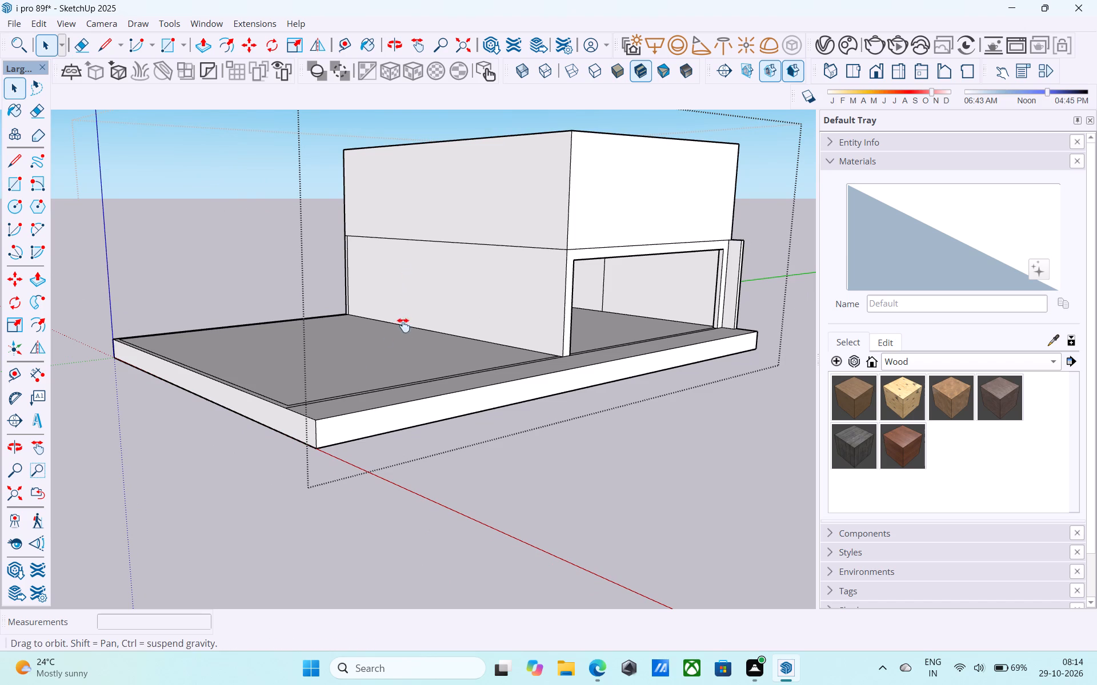
shift+middle_drag(403, 325, 642, 365)
scroll(133, 356, up, 9)
key(e)
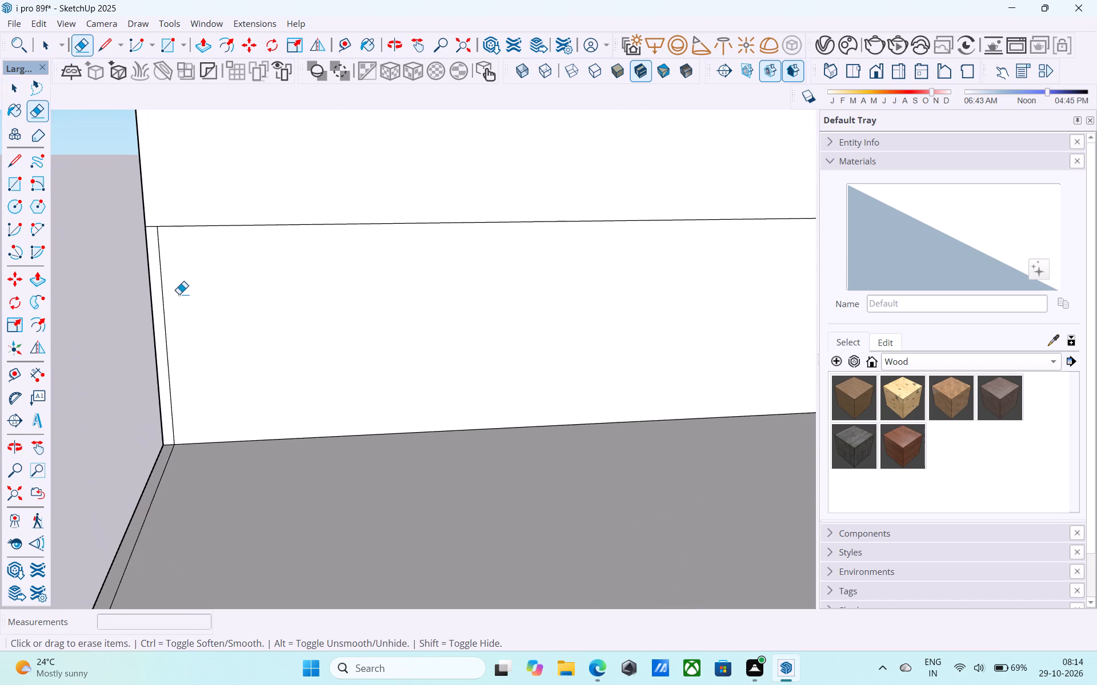
scroll(179, 294, up, 1)
click(160, 281)
Offset the outline of the terrace-facing lower wall 6" inward.
key(space)
click(221, 312)
scroll(221, 312, down, 3)
key(f)
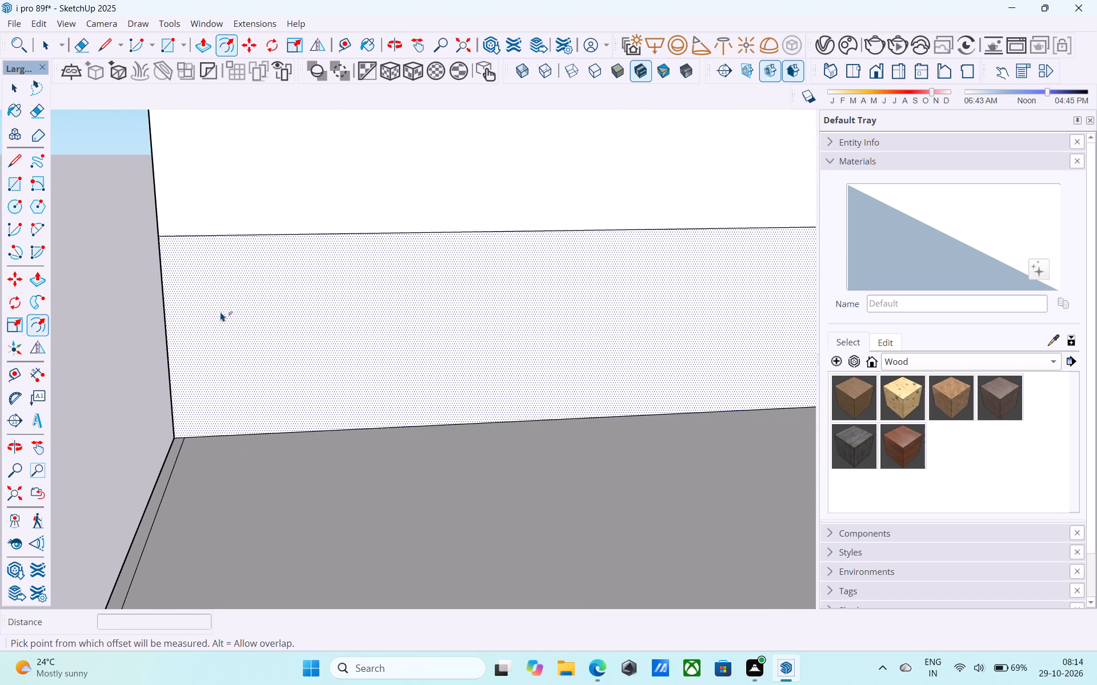
click(221, 312)
key(6)
key(shift+quotedbl)
key(Return)
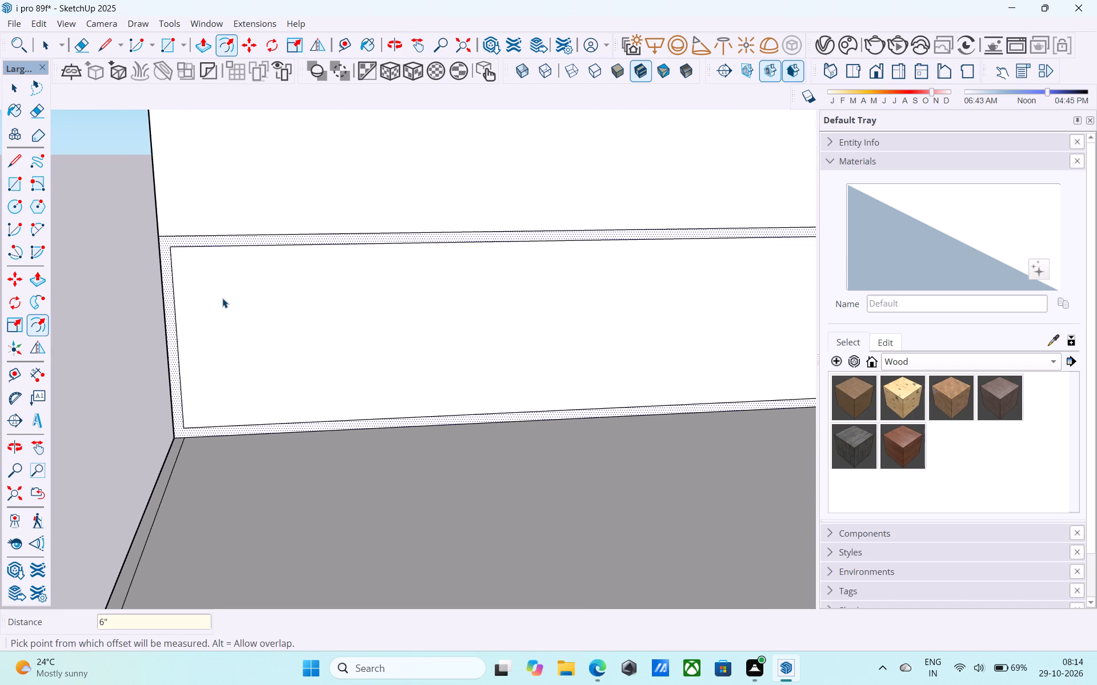
Push/Pull the inset panel of the terrace-facing wall inward and delete its face to open the wall.
key(space)
scroll(222, 298, down, 7)
shift+middle_drag(421, 303, 89, 346)
shift+middle_drag(338, 331, 266, 344)
middle_drag(365, 327, 381, 331)
scroll(381, 333, up, 4)
click(381, 333)
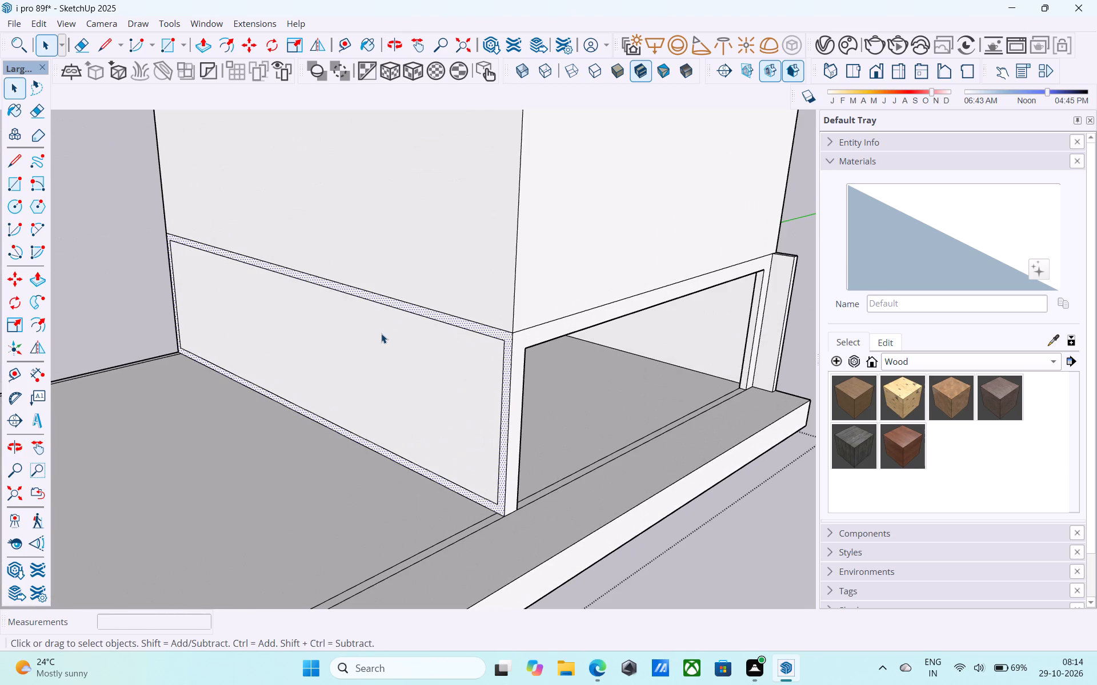
scroll(381, 333, up, 3)
key(p)
click(381, 333)
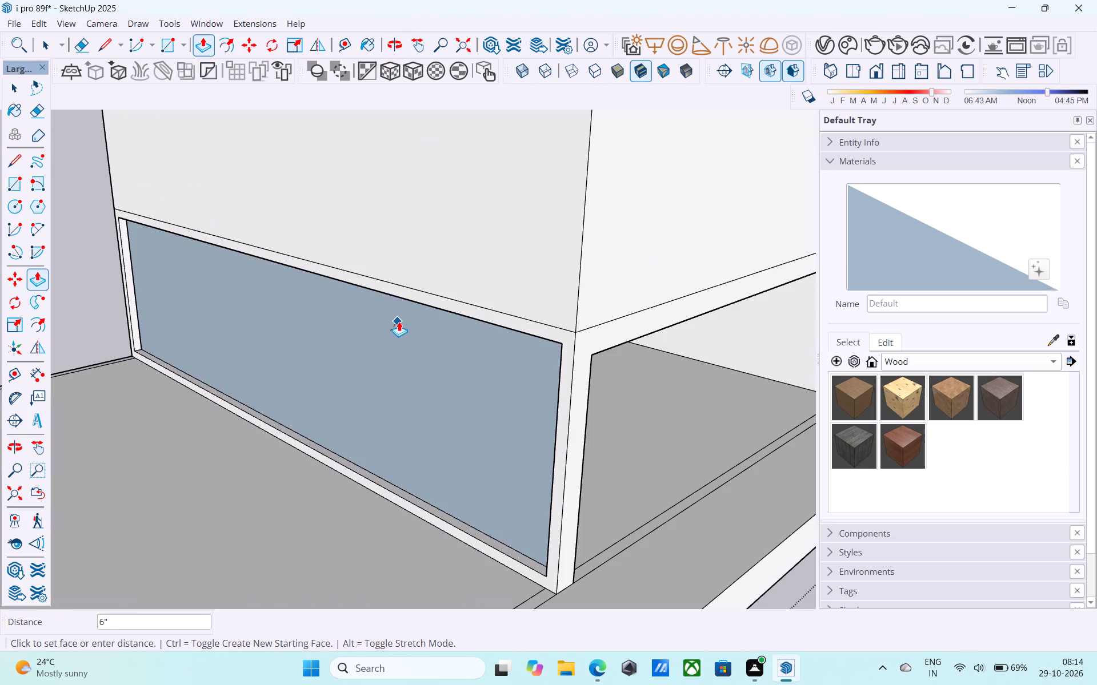
click(403, 318)
key(space)
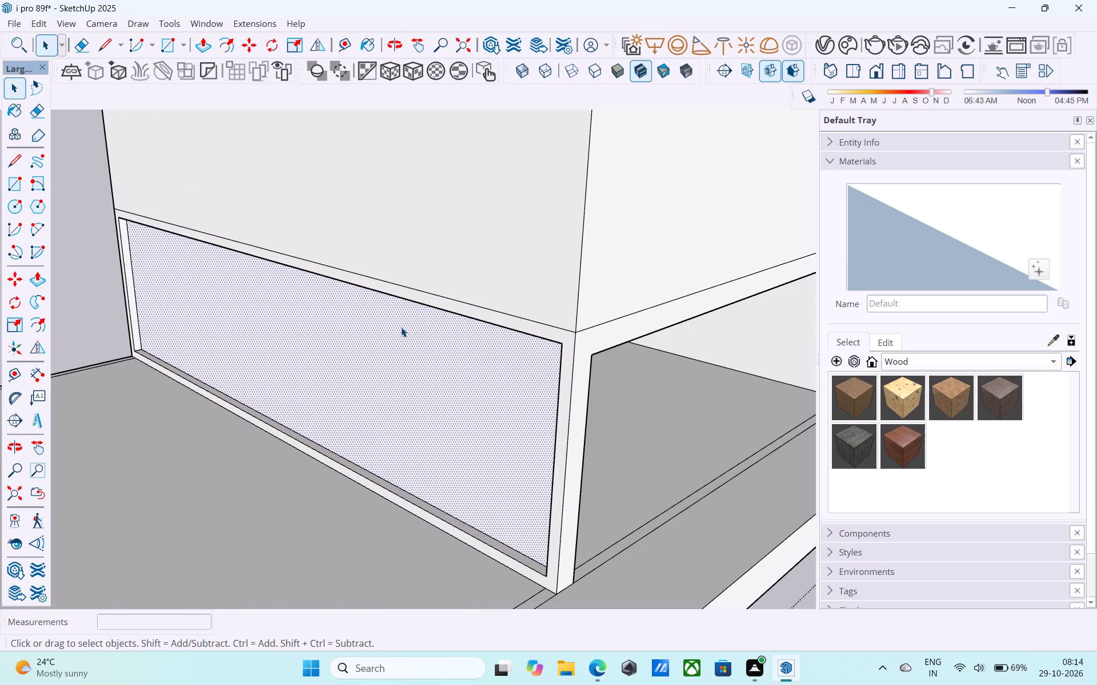
click(401, 327)
key(Delete)
Copy the narrow floor strip along the first large opening into the room, first at 4' and finally at 5'.
middle_drag(401, 327, 301, 252)
scroll(301, 252, down, 2)
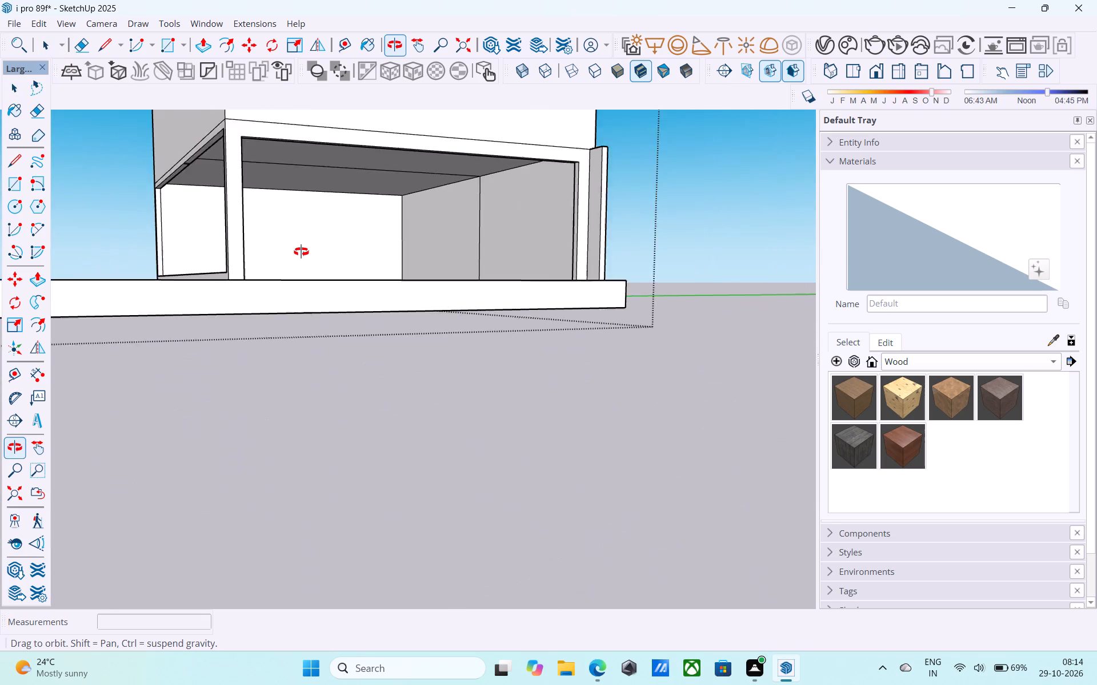
scroll(301, 252, down, 2)
middle_drag(301, 252, 327, 300)
scroll(331, 306, down, 2)
middle_drag(334, 305, 670, 327)
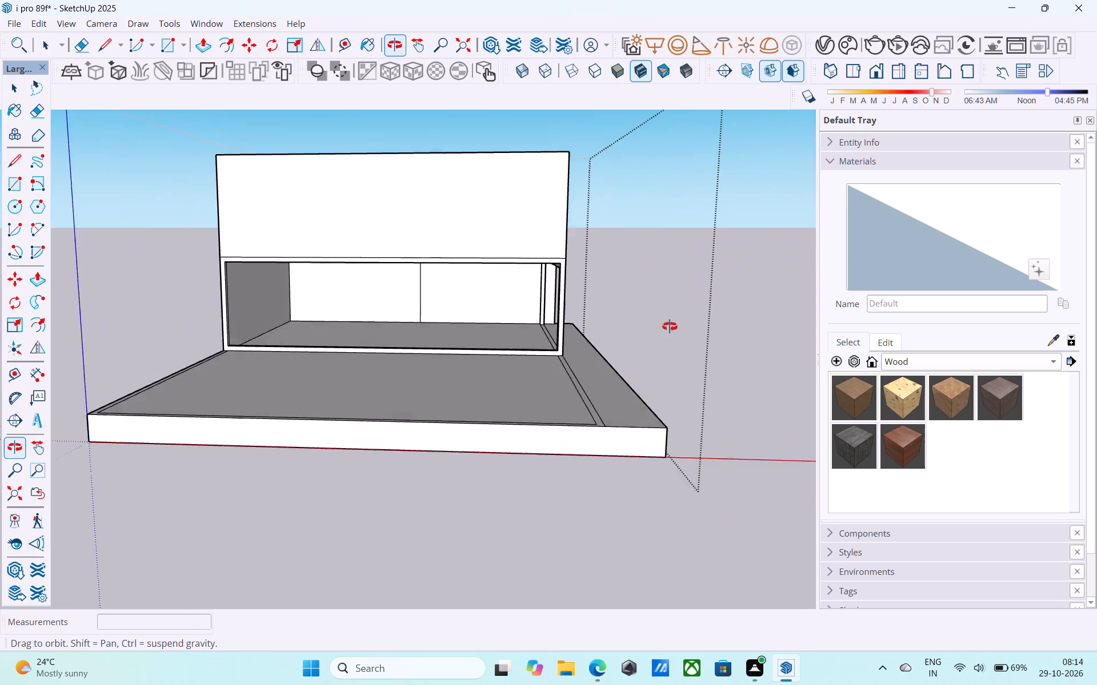
middle_drag(670, 327, 680, 326)
scroll(533, 315, up, 12)
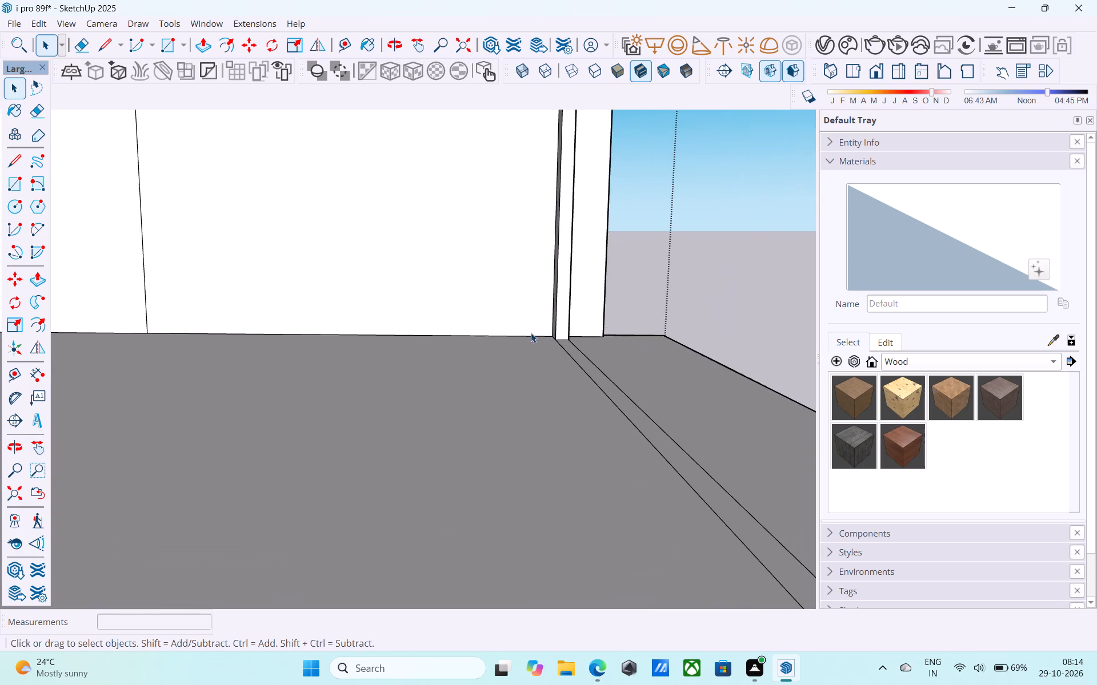
scroll(530, 325, down, 4)
shift+middle_drag(520, 316, 529, 284)
click(587, 304)
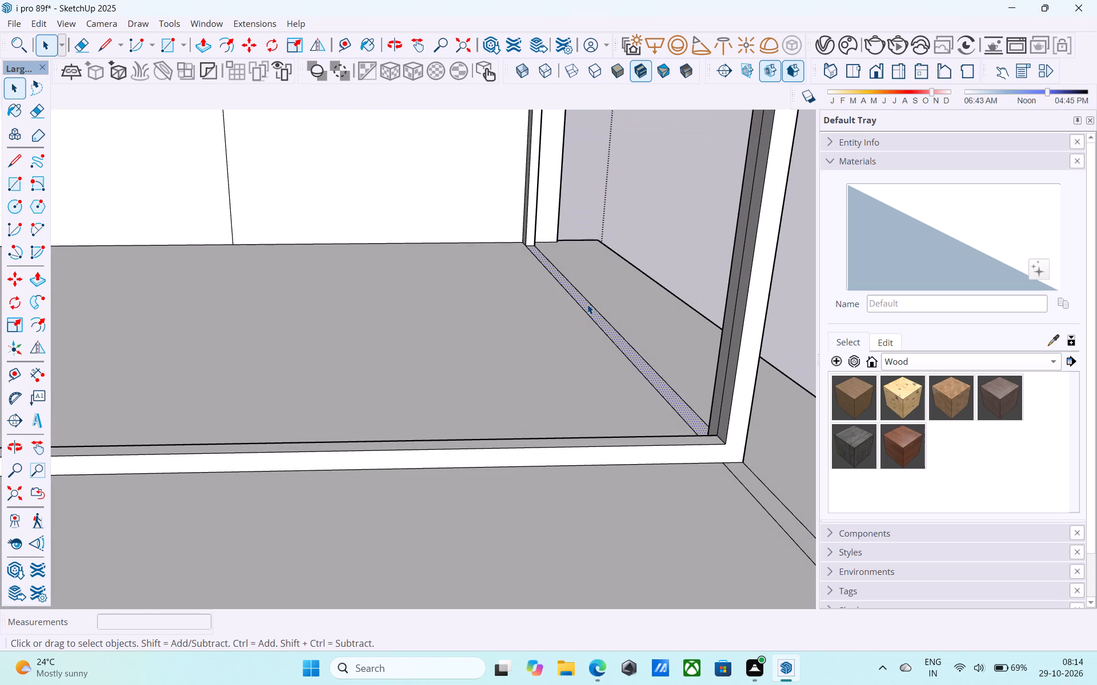
text(,m)
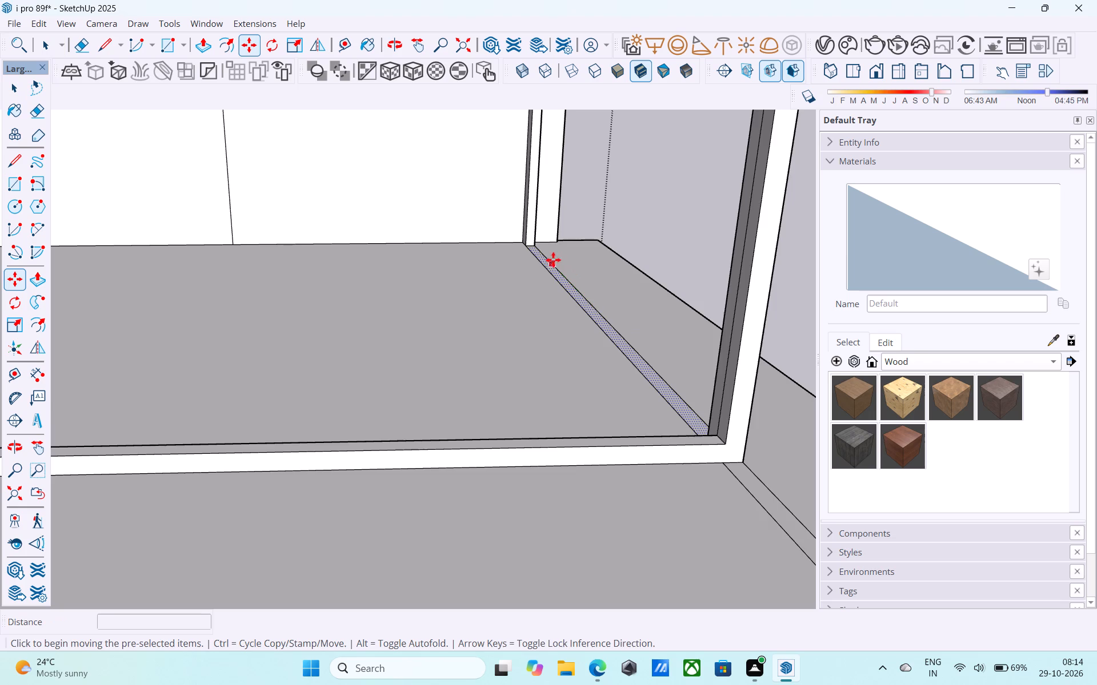
scroll(531, 245, up, 5)
click(521, 248)
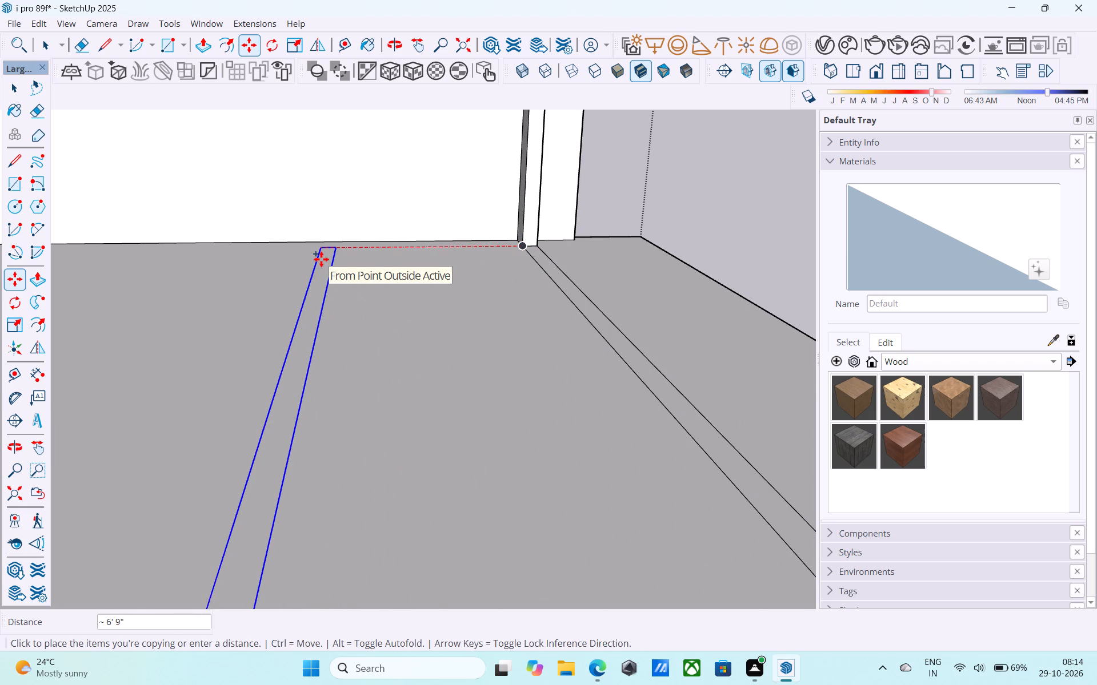
text(4')
key(Return)
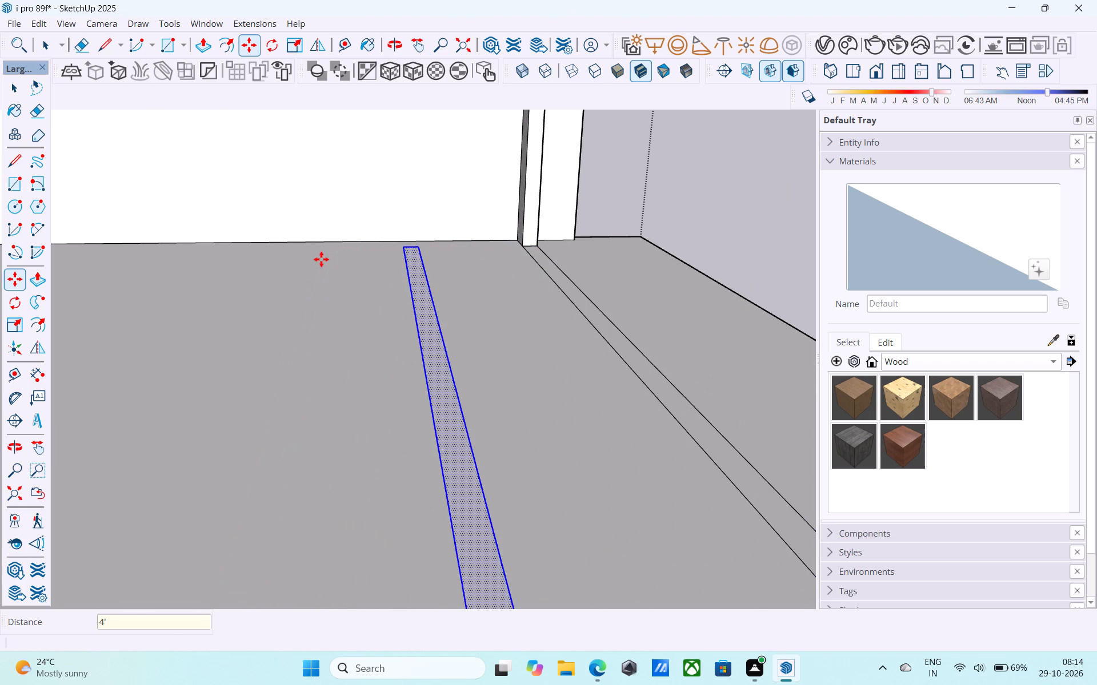
text(5')
key(Return)
key(space)
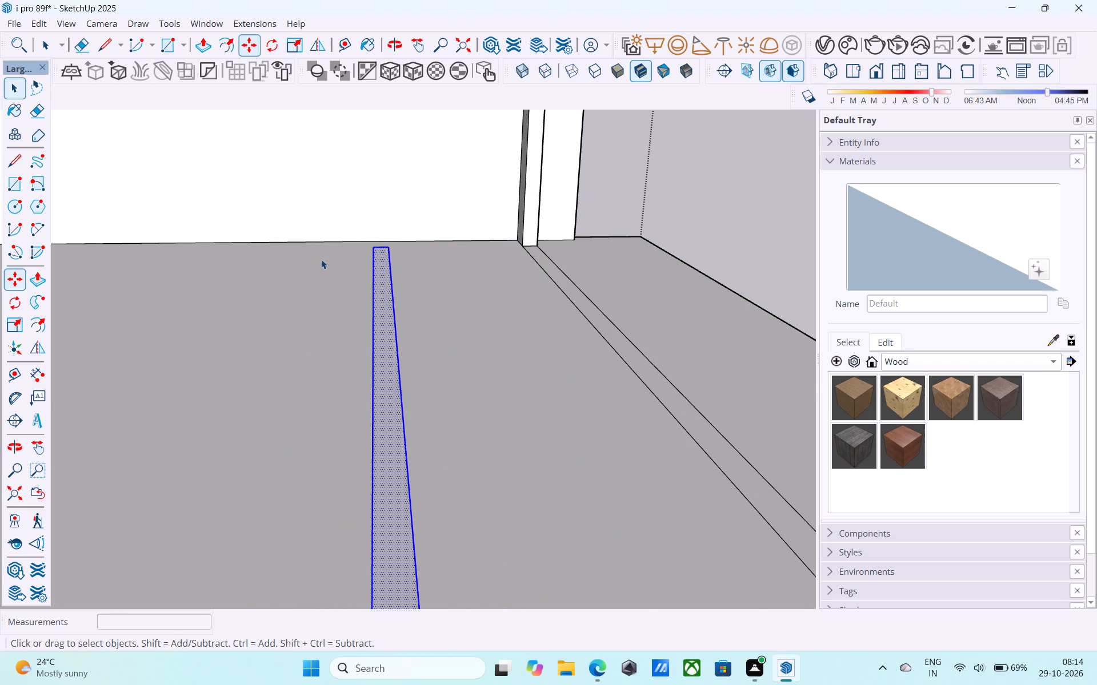
Extend the copied strip to the wall opposite the terrace with two lines and erase its old end edge.
scroll(321, 259, down, 4)
middle_drag(322, 259, 349, 293)
scroll(386, 306, down, 3)
middle_drag(387, 308, 450, 324)
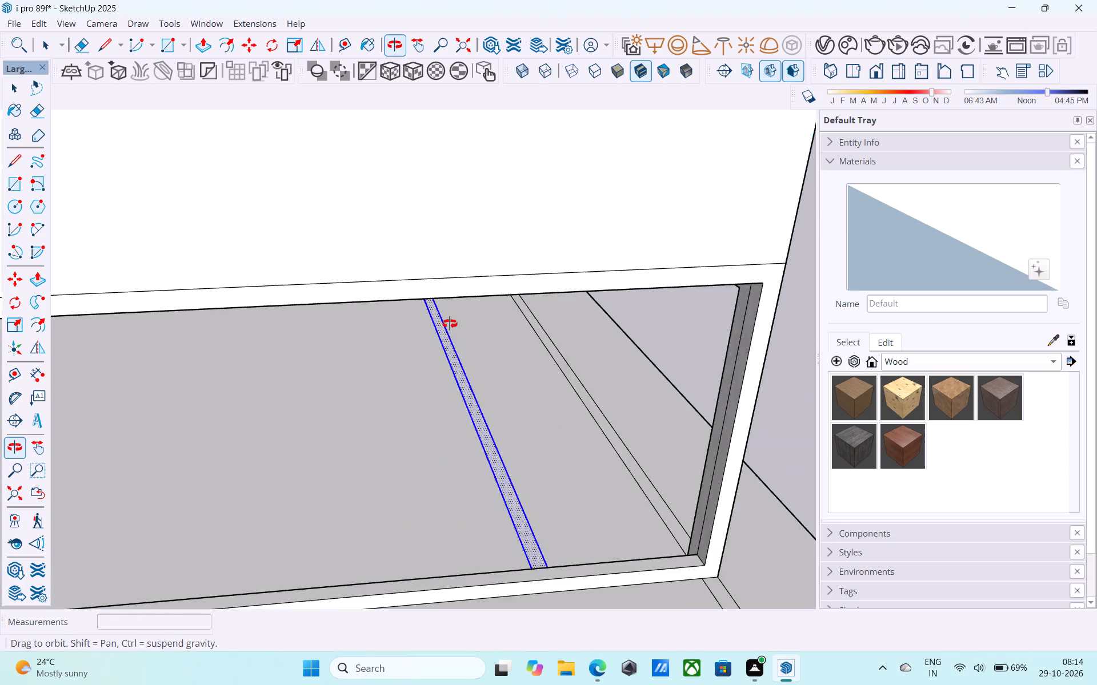
middle_drag(450, 324, 307, 337)
middle_drag(495, 312, 568, 301)
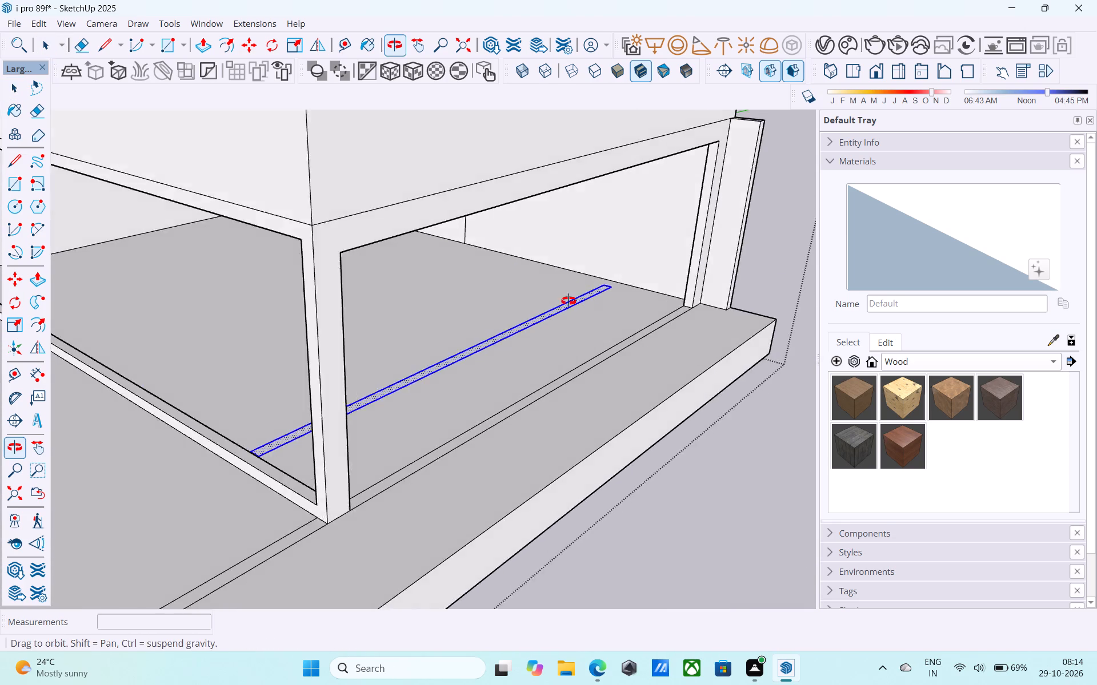
middle_drag(568, 301, 555, 304)
scroll(614, 296, up, 8)
key(l)
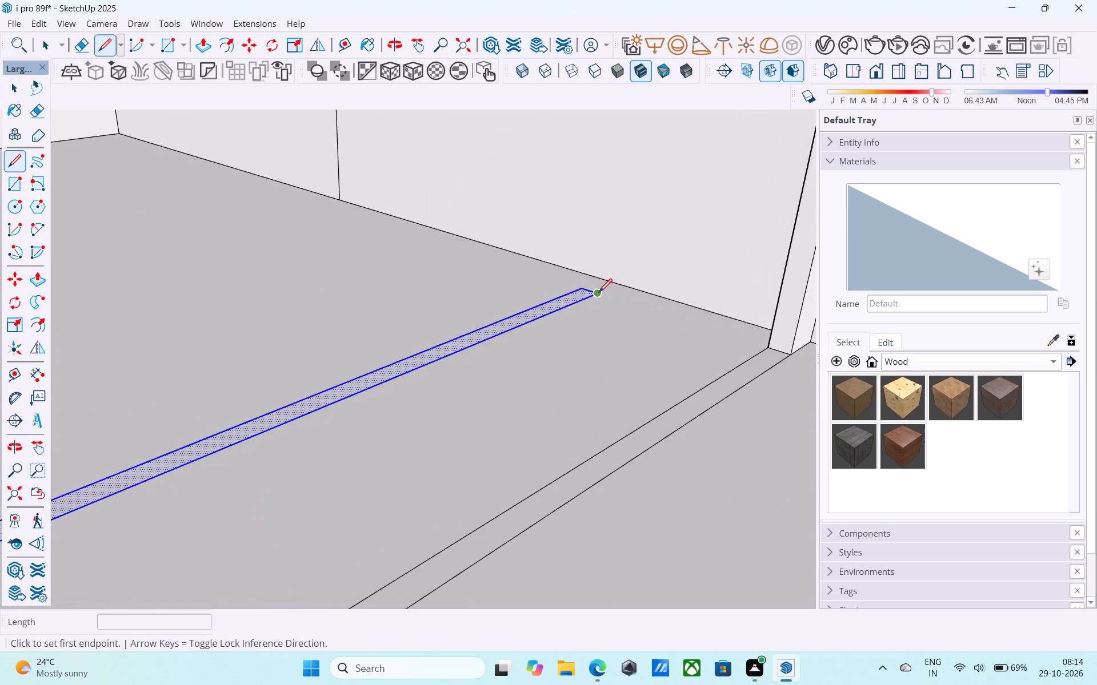
click(599, 293)
click(614, 285)
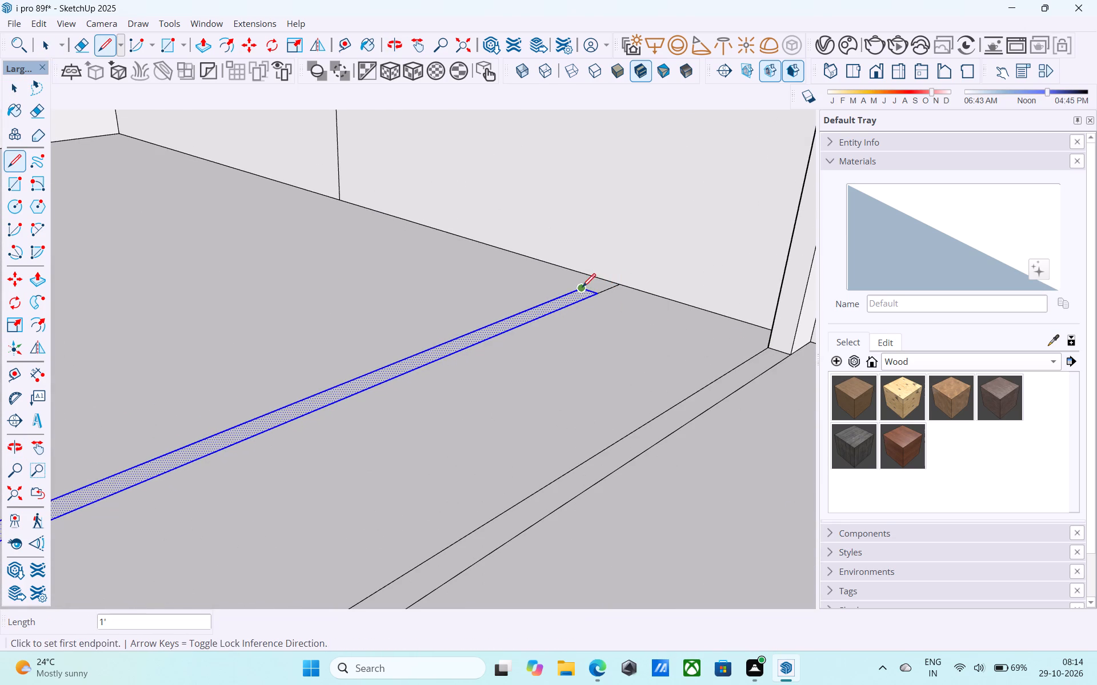
click(582, 288)
click(599, 279)
key(e)
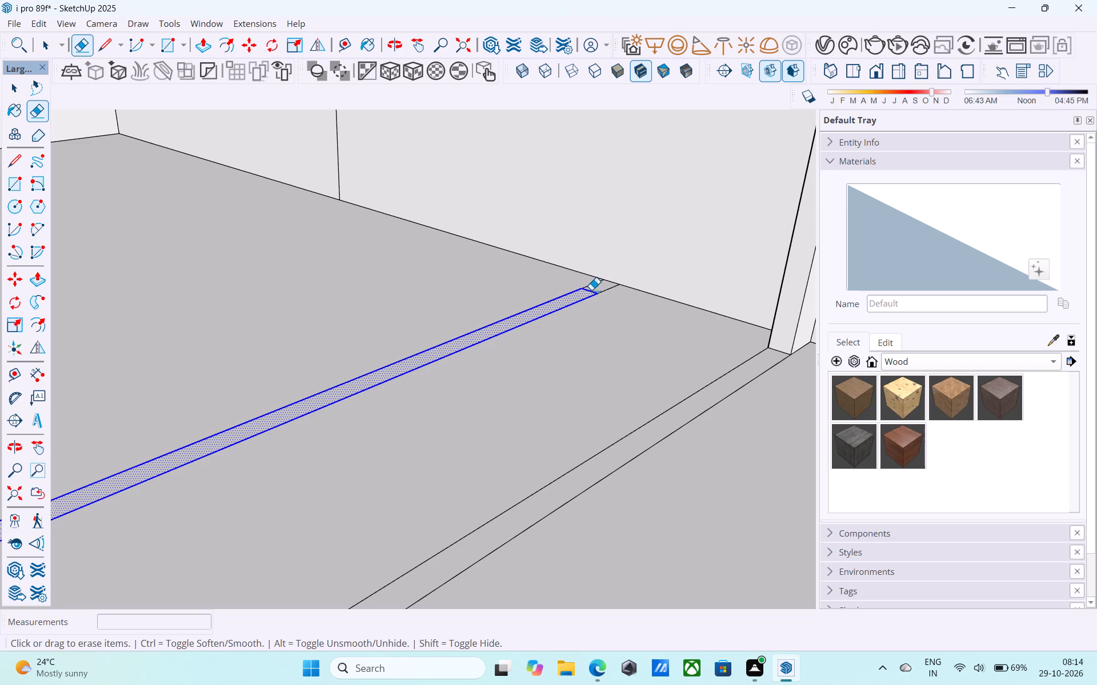
click(591, 290)
Extend the other end of the long floor strip to the terrace-side sill with two lines and erase its old end edge.
scroll(636, 279, down, 10)
middle_drag(610, 327, 403, 370)
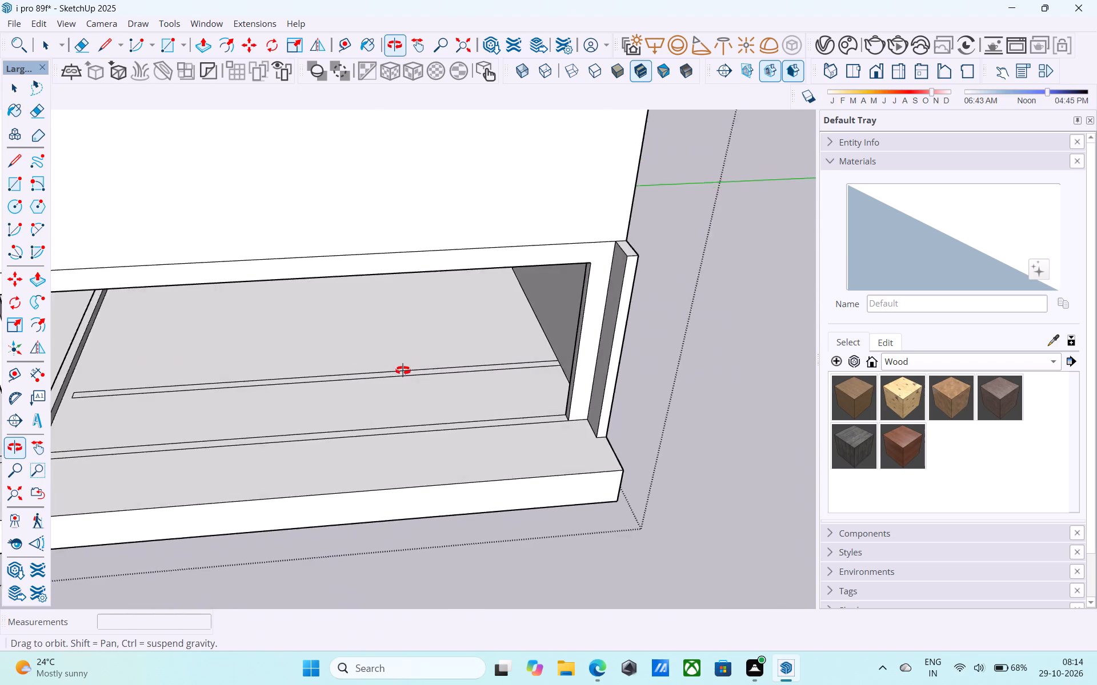
middle_drag(403, 370, 398, 371)
scroll(0, 374, up, 6)
middle_drag(158, 373, 441, 367)
middle_drag(417, 402, 331, 401)
scroll(357, 386, up, 10)
key(l)
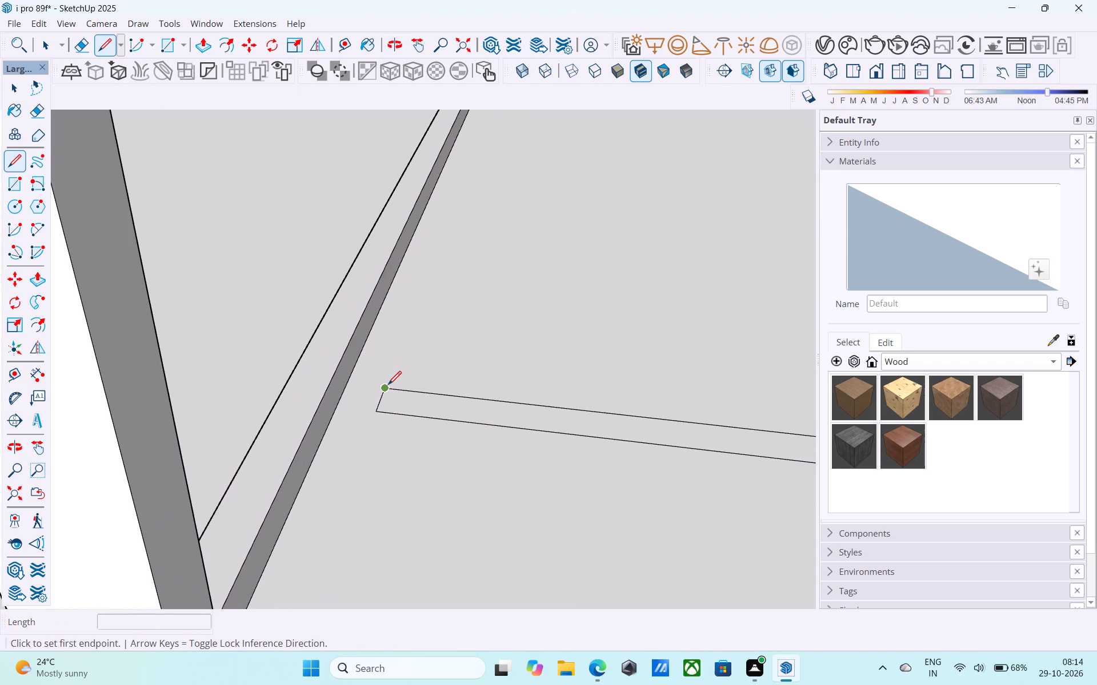
click(386, 388)
click(350, 382)
click(379, 412)
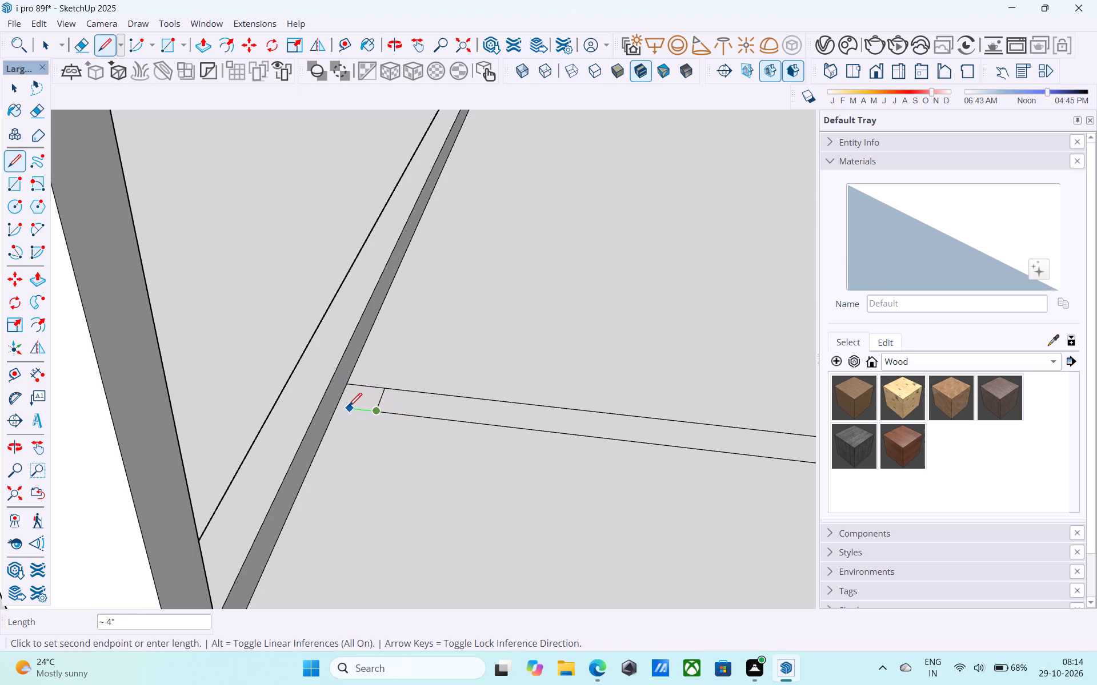
click(339, 407)
key(e)
drag(379, 394, 384, 394)
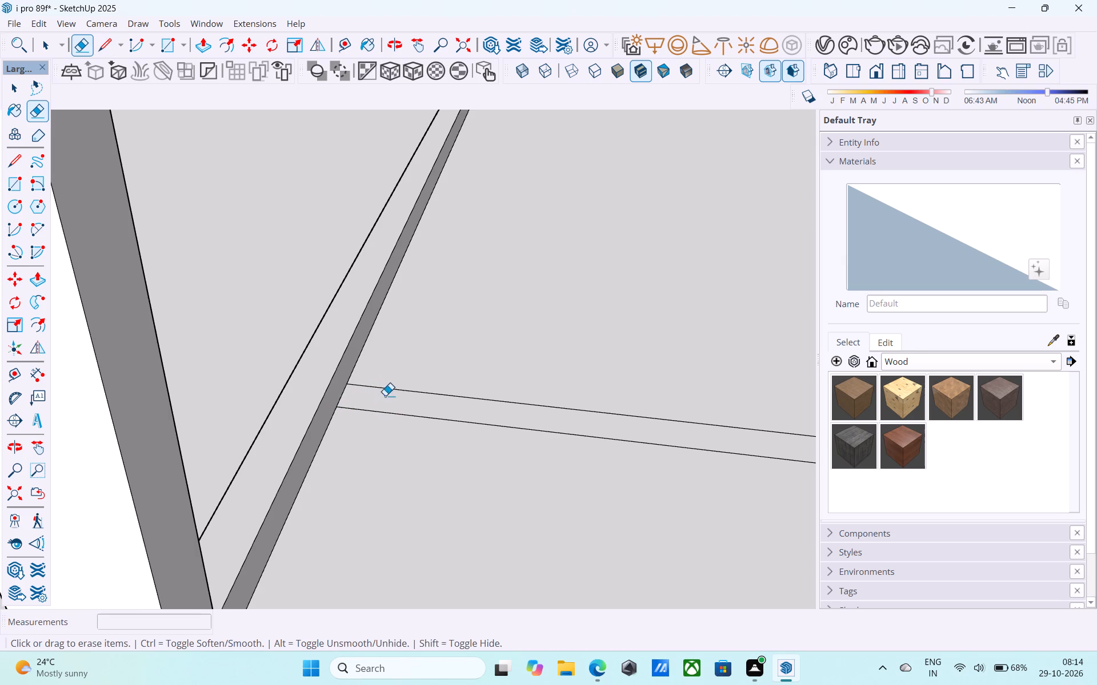
key(space)
Mark off 6" along the long strip from the terrace-side sill and draw a line parallel to the sill to the back wall.
scroll(283, 426, down, 20)
scroll(283, 426, down, 6)
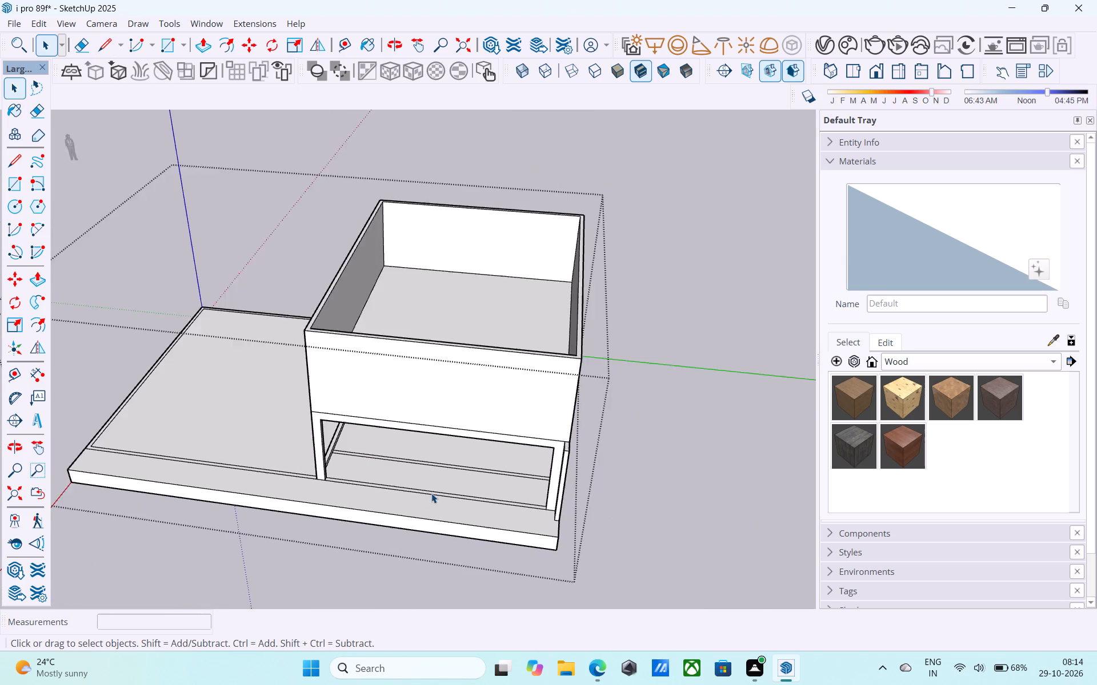
middle_drag(431, 493, 560, 332)
scroll(561, 341, up, 3)
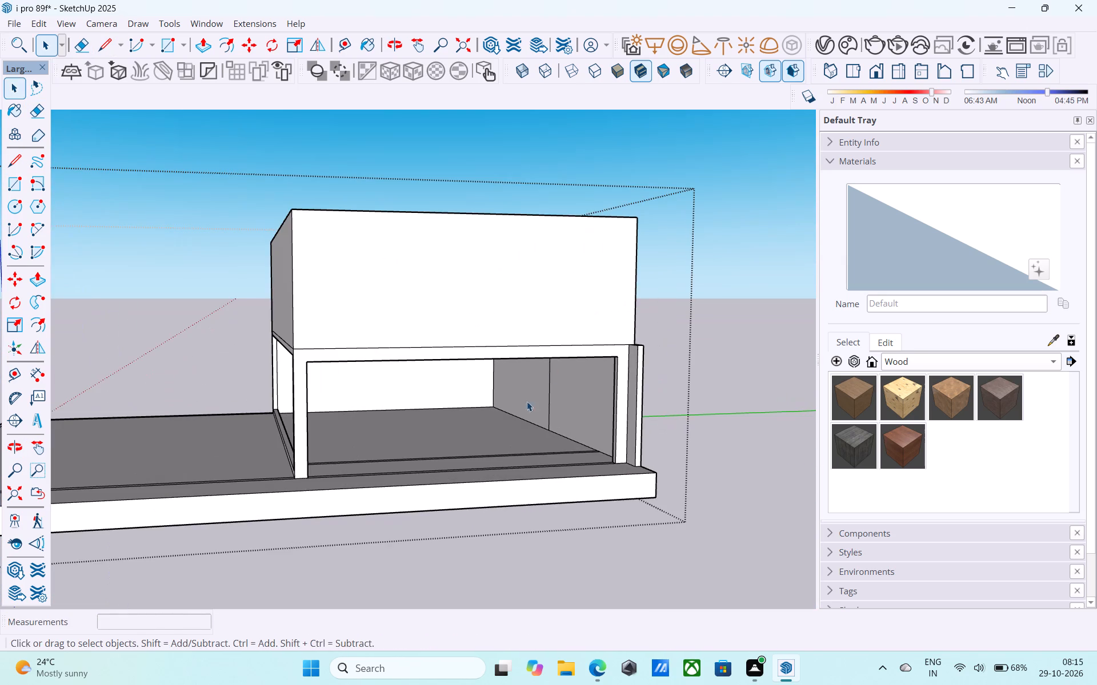
middle_drag(459, 448, 525, 437)
scroll(522, 402, up, 6)
scroll(521, 447, down, 4)
middle_drag(525, 442, 740, 498)
scroll(684, 478, down, 5)
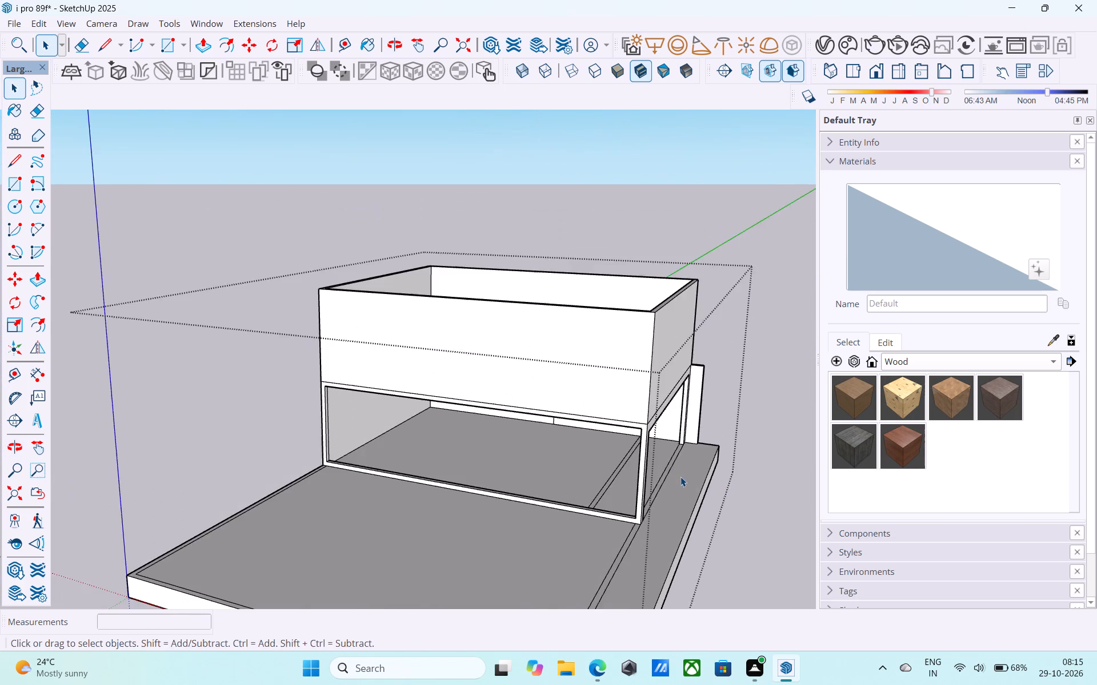
middle_drag(679, 476, 655, 472)
middle_click(652, 464)
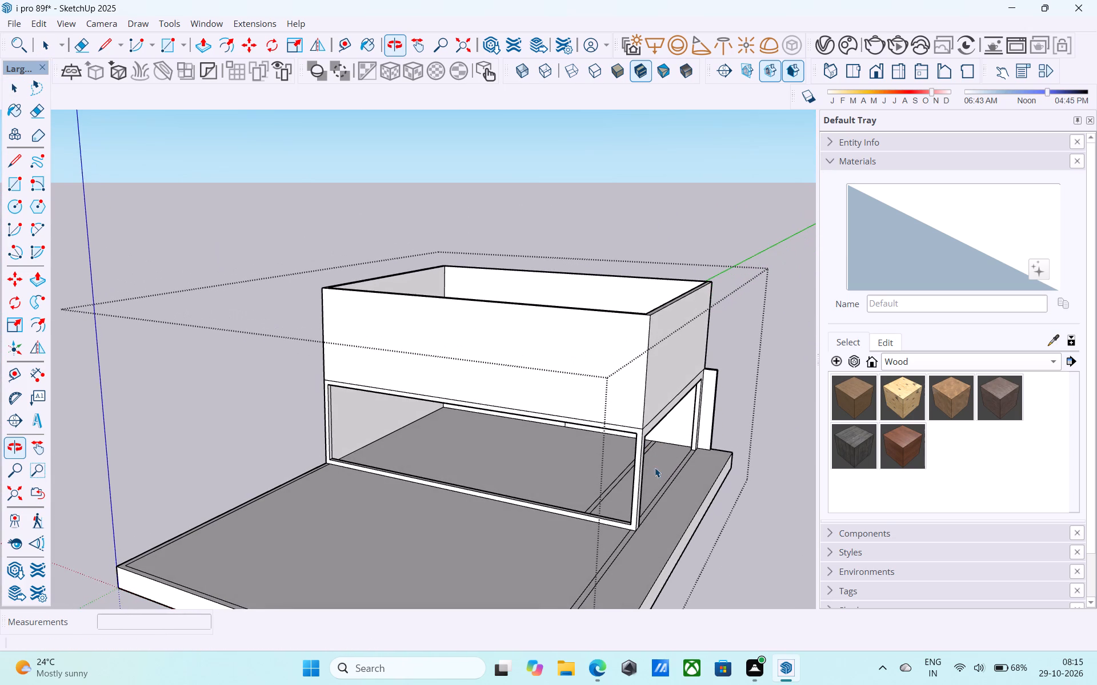
scroll(614, 521, up, 5)
middle_drag(612, 526, 280, 555)
scroll(300, 565, up, 1)
scroll(260, 534, up, 2)
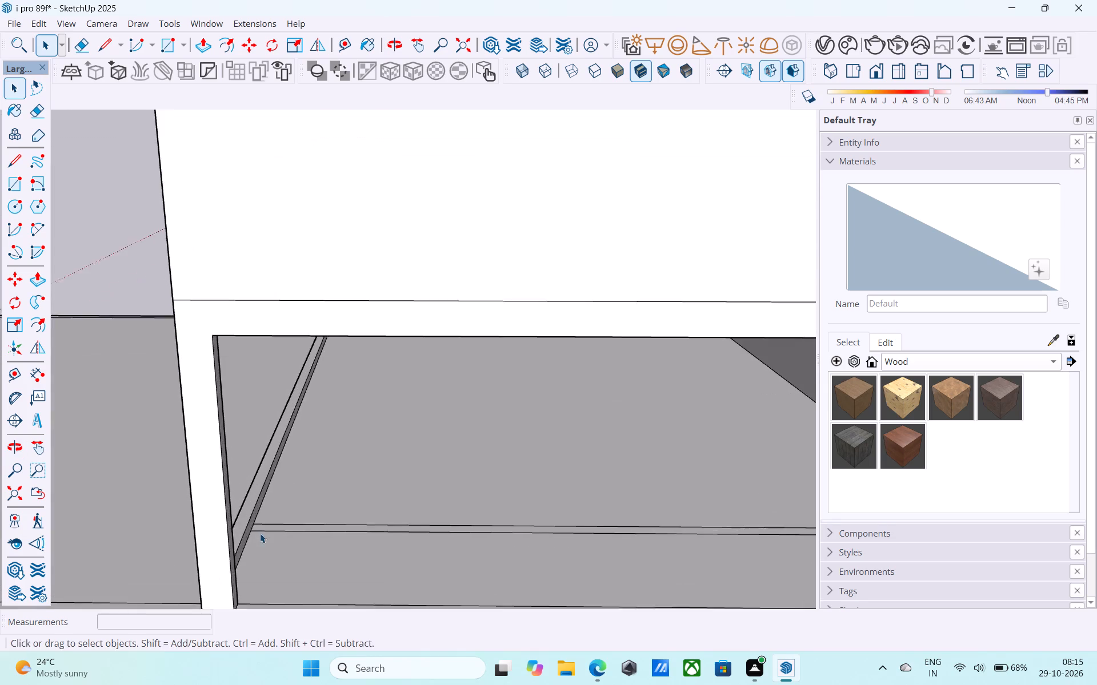
scroll(260, 533, up, 12)
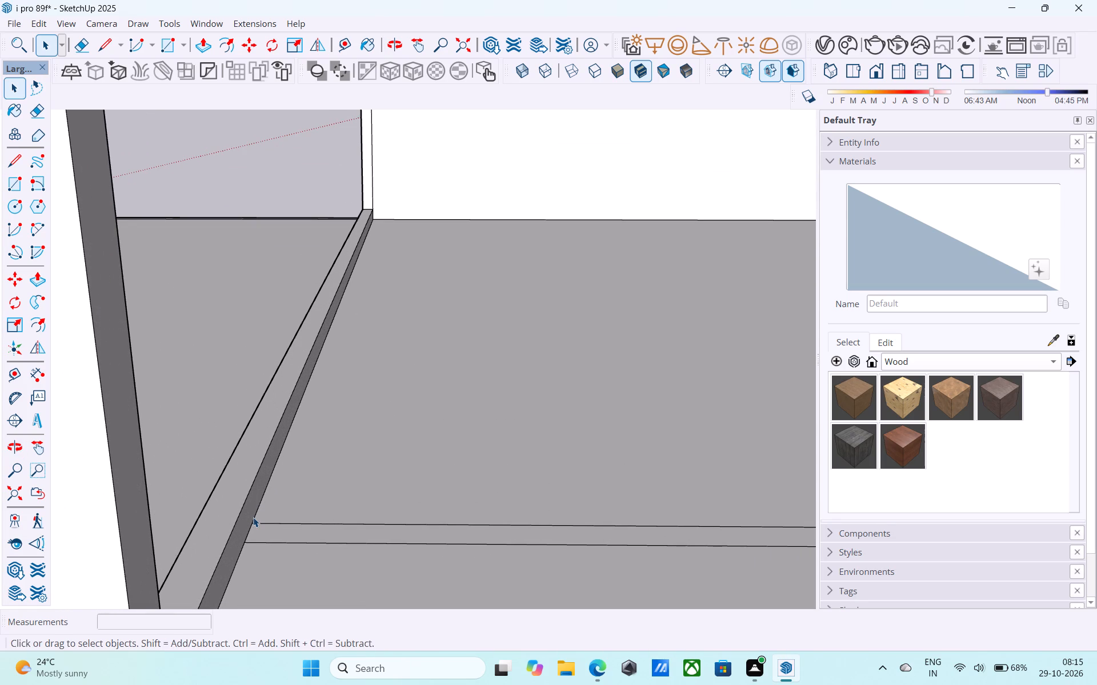
key(l)
click(253, 515)
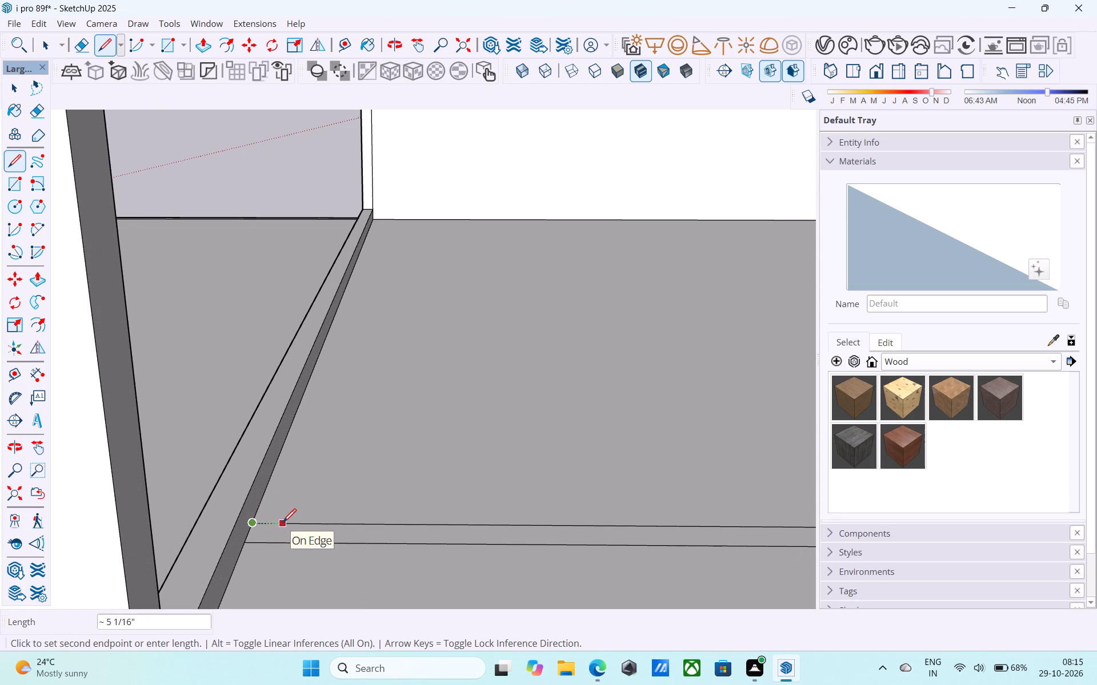
text(6")
key(Return)
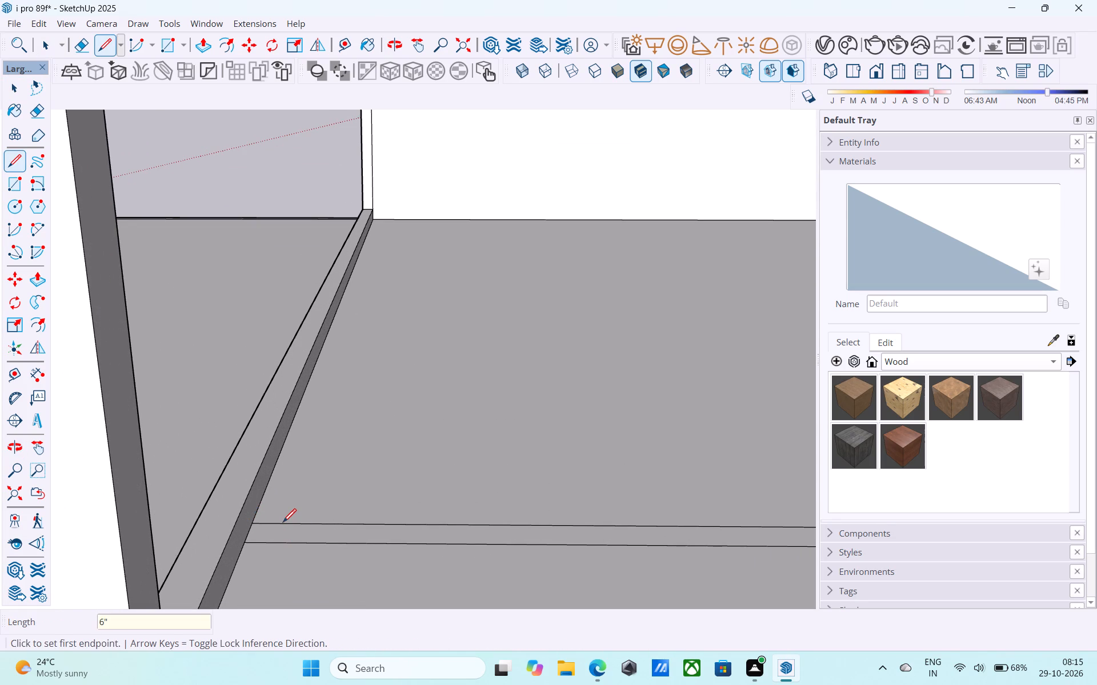
click(256, 521)
click(289, 521)
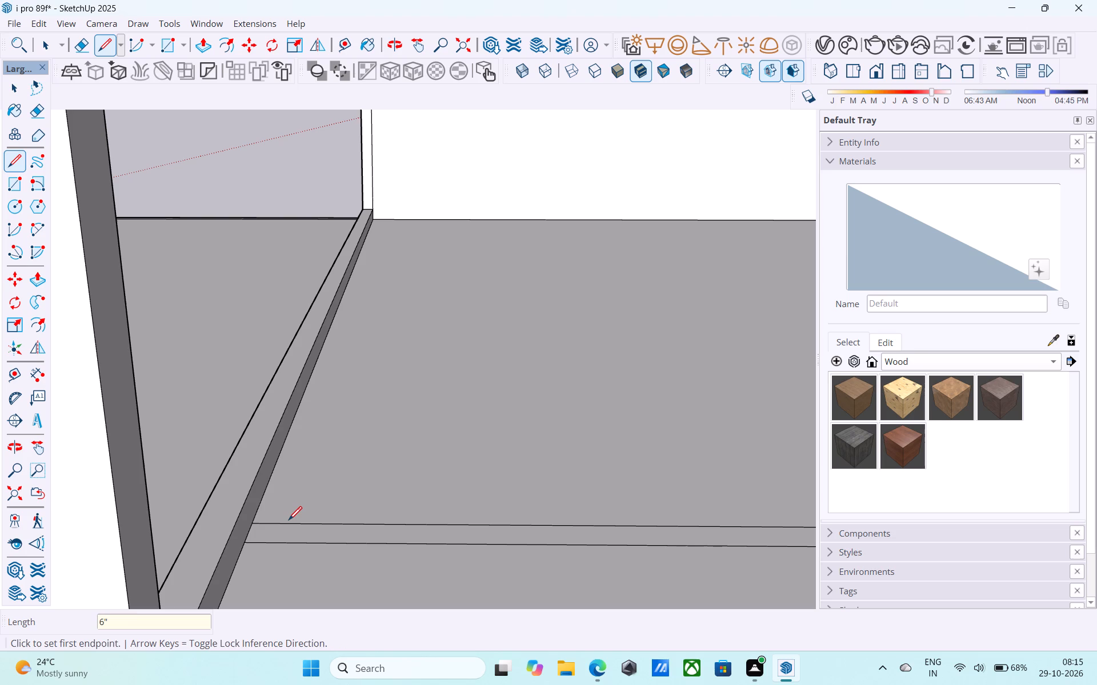
click(288, 521)
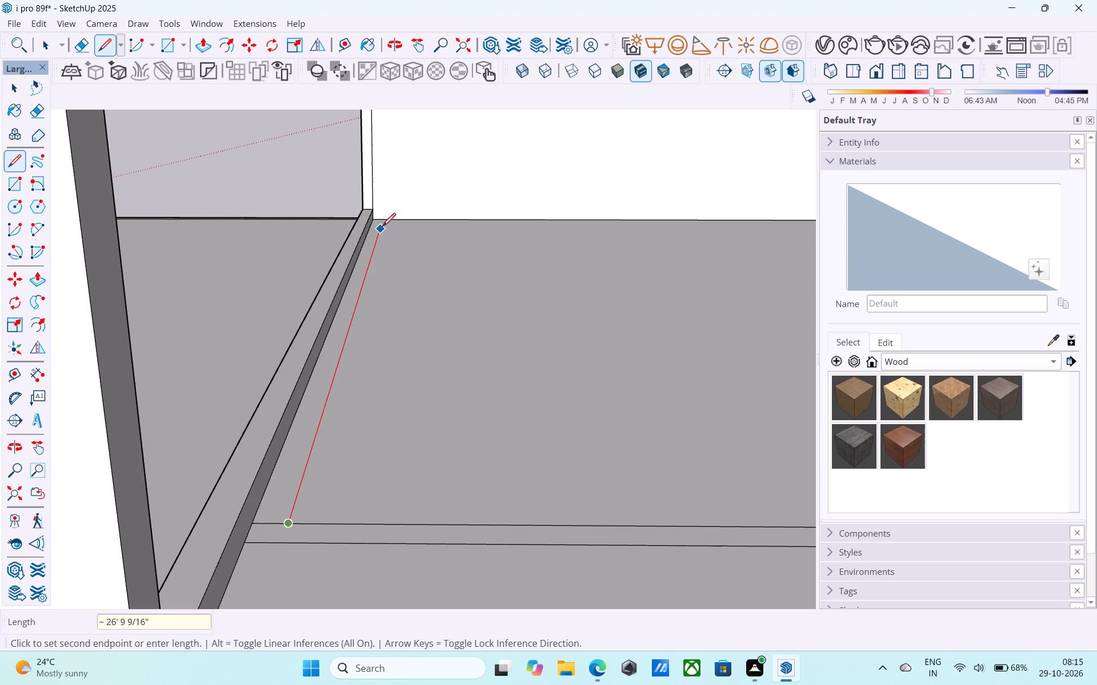
click(383, 220)
key(space)
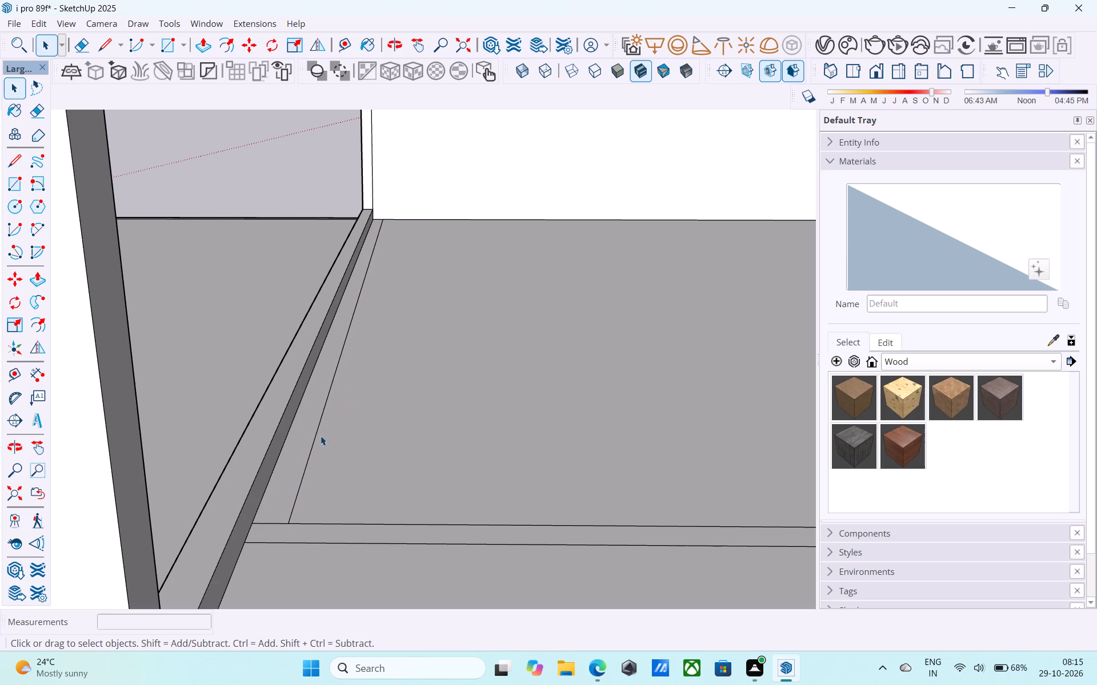
key(space)
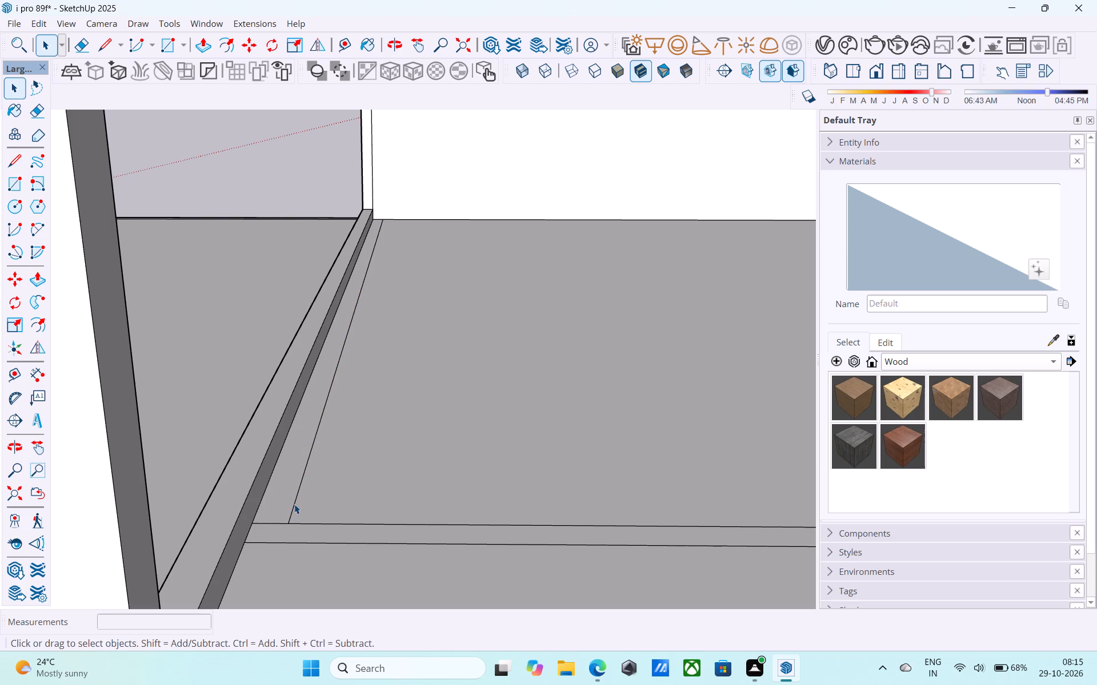
Copy the new 6" wide floor strip beside the terrace-side sill 4' along the long strip into the room.
click(290, 499)
key(m)
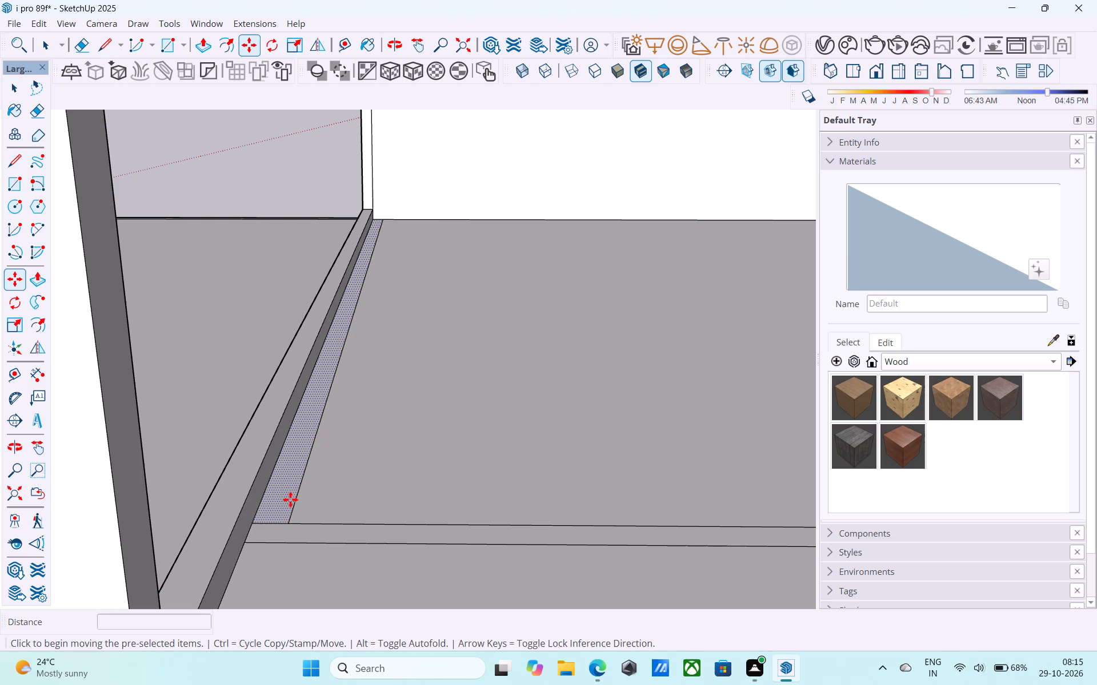
click(293, 519)
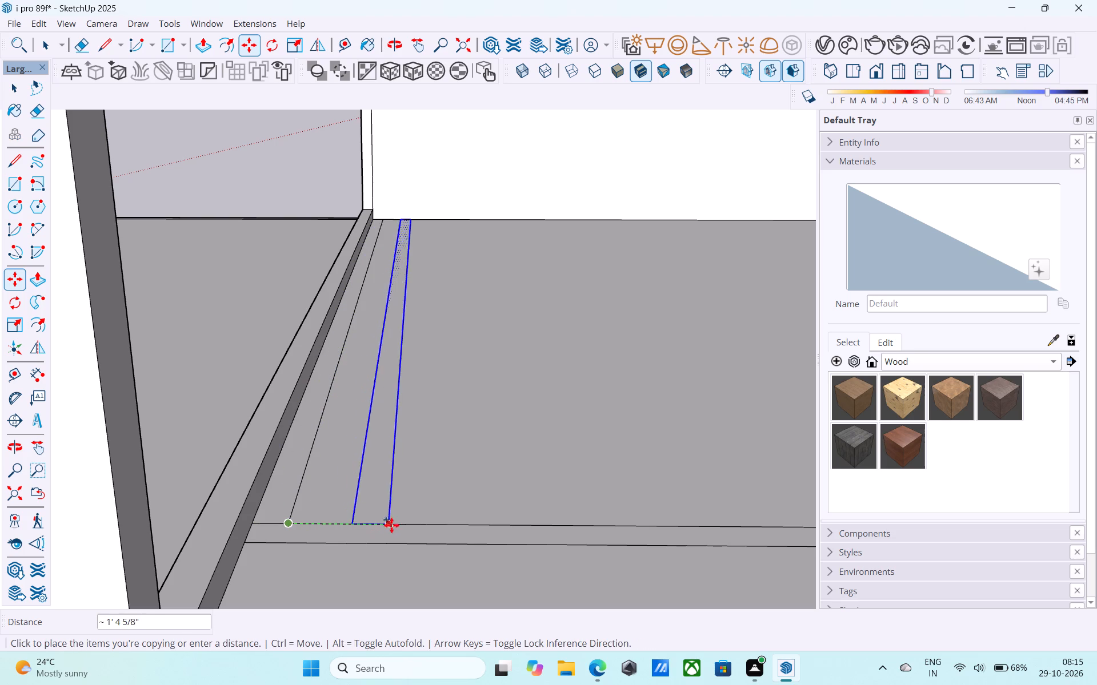
text(4')
key(Return)
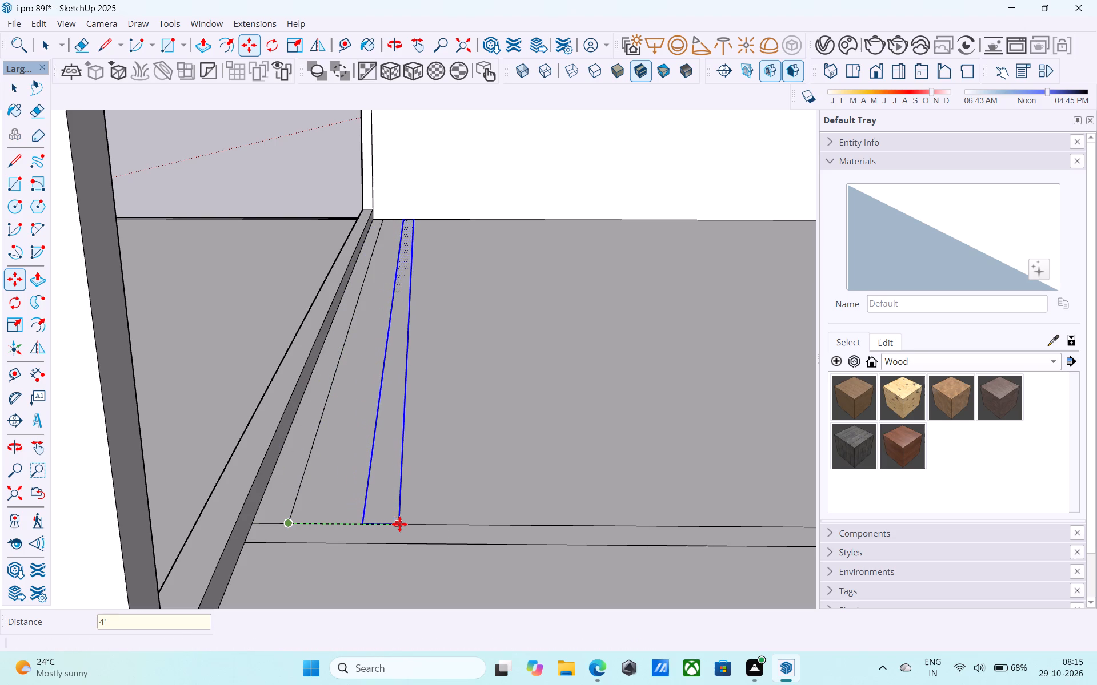
key(space)
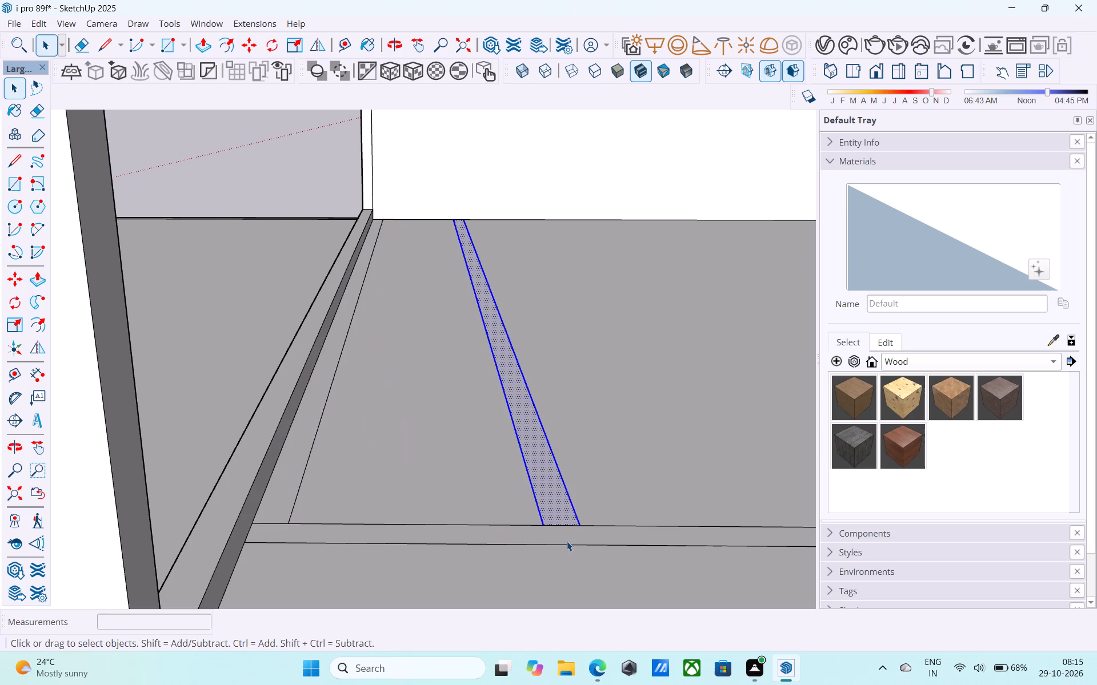
Draw a 6" line across the long strip from the copied strip's terrace-side corner.
key(l)
click(545, 522)
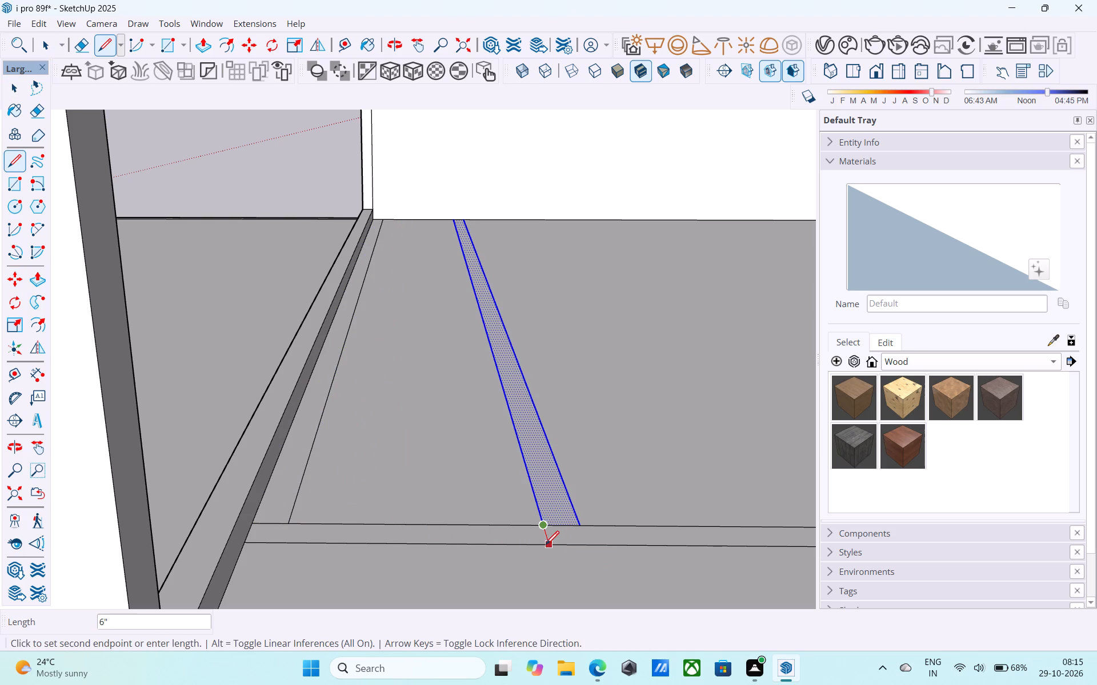
click(546, 546)
key(space)
Push/Pull the top of the terrace-side sill down flush with the floor.
click(221, 494)
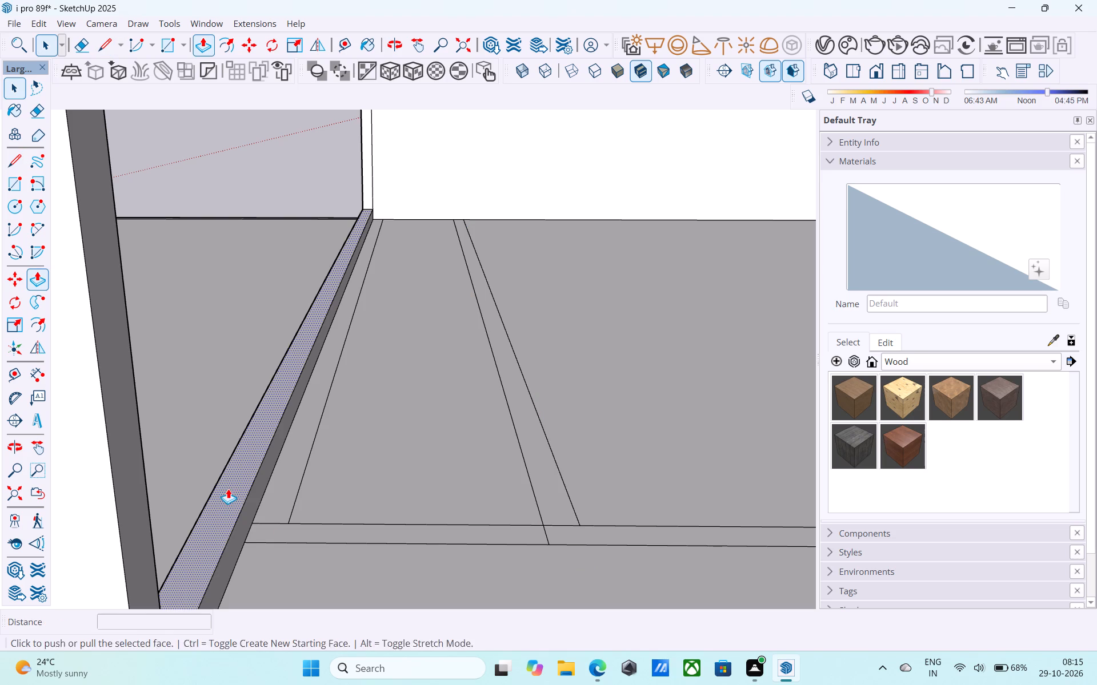
key(p)
click(229, 488)
click(362, 507)
key(space)
Erase the sill and original strip edges, the long strip's overhanging end and the inner corner edges, leaving one L-shaped strip outline.
key(e)
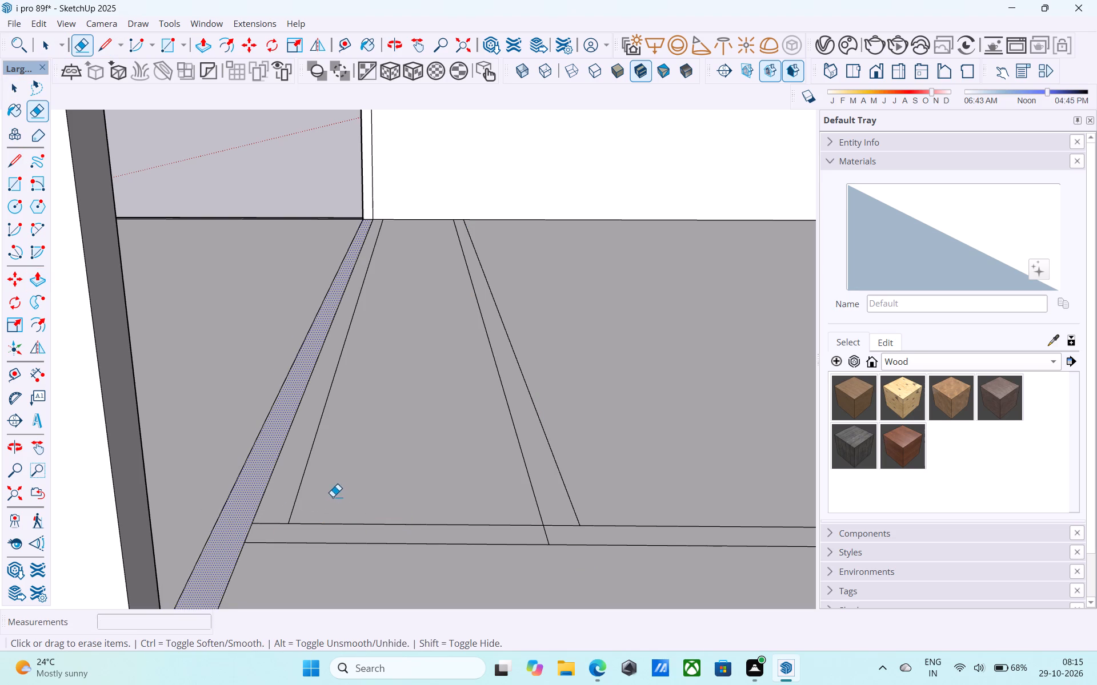
drag(329, 495, 270, 477)
drag(281, 480, 209, 463)
drag(251, 485, 262, 532)
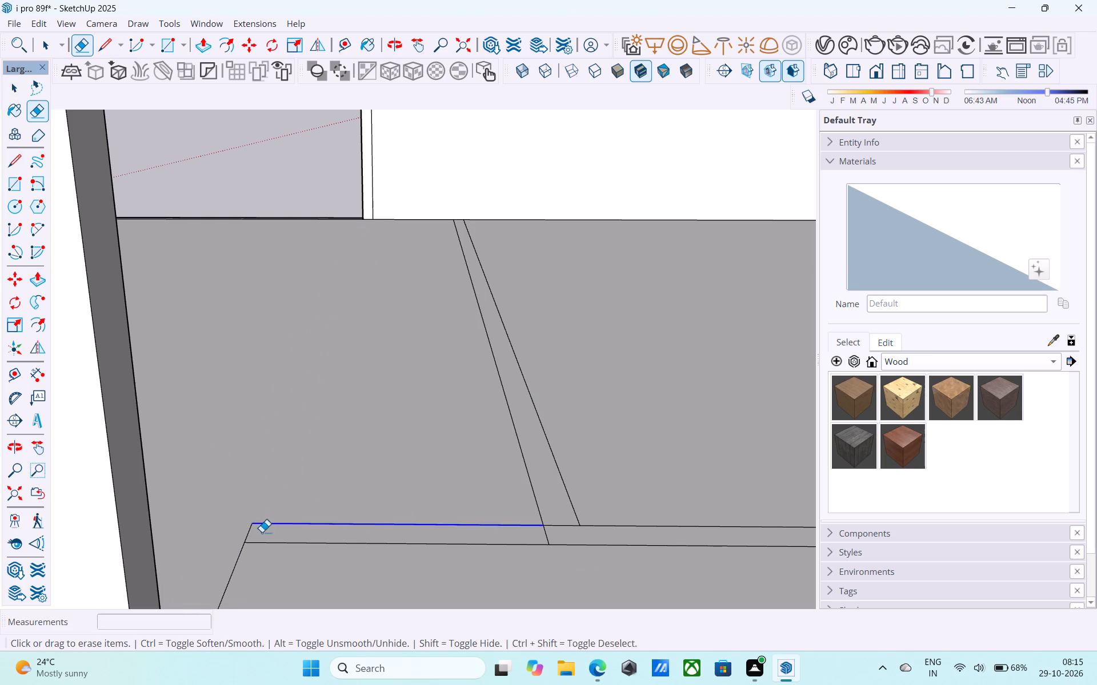
drag(262, 532, 262, 539)
drag(255, 538, 229, 537)
drag(227, 538, 251, 562)
drag(278, 547, 282, 530)
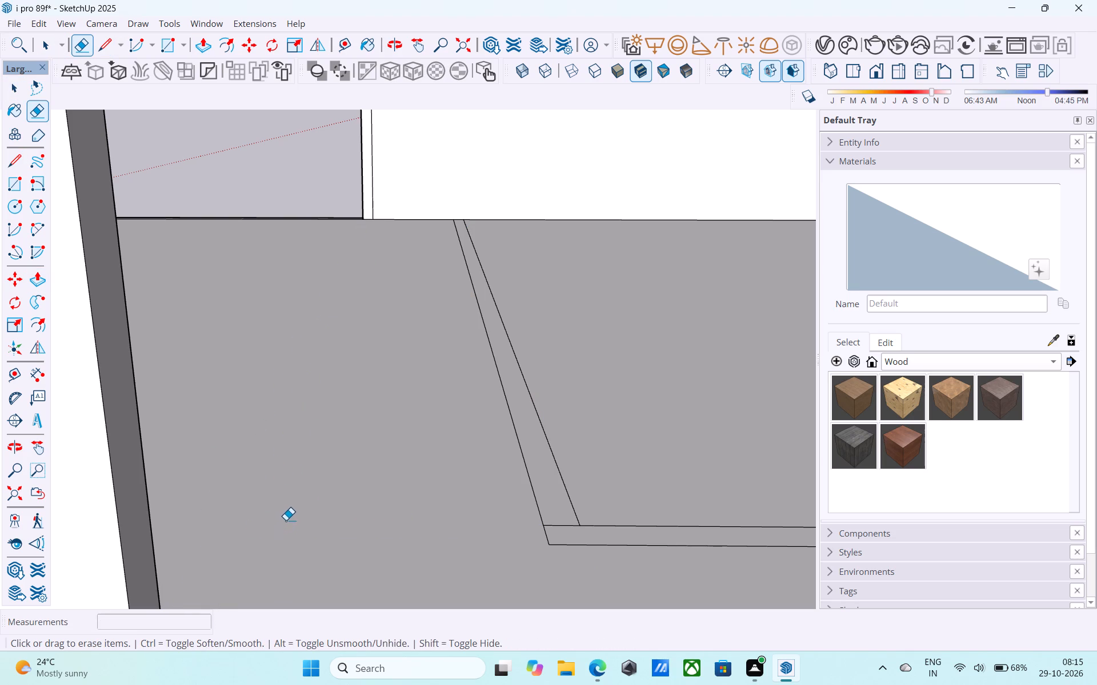
key(space)
key(e)
drag(558, 509, 561, 519)
drag(561, 519, 562, 526)
Erase the leftover vertical edge on the lower room's side wall and the leftover edge across its ceiling.
middle_click(381, 518)
scroll(381, 518, down, 17)
middle_drag(314, 494, 340, 479)
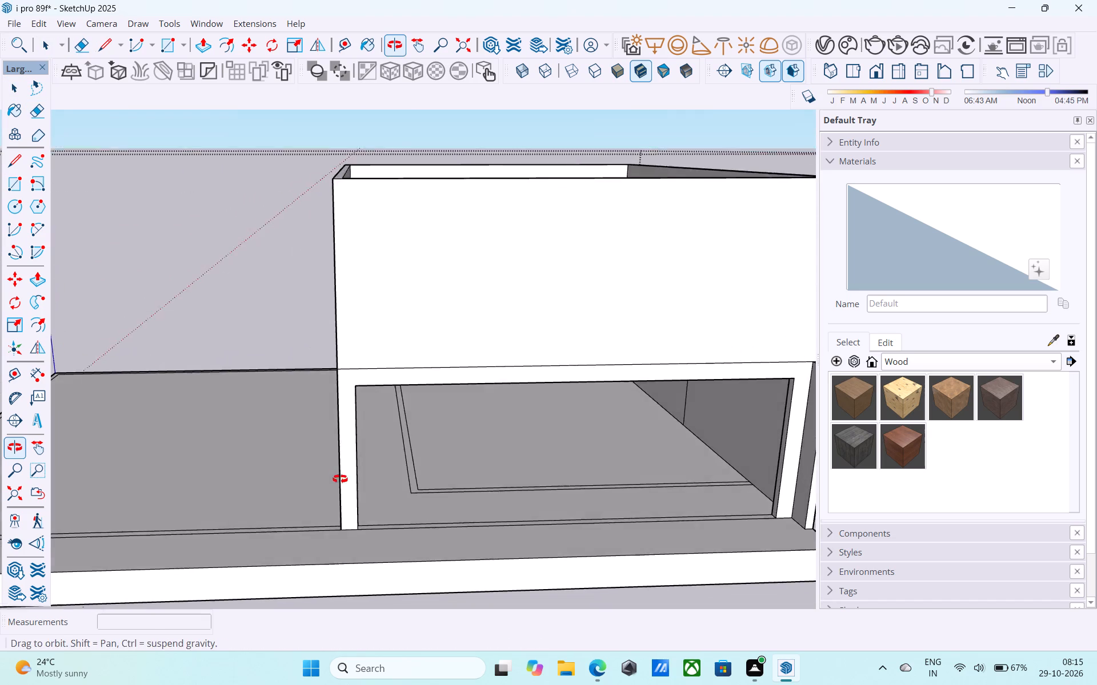
middle_drag(340, 479, 346, 474)
scroll(439, 471, up, 6)
key(space)
scroll(269, 489, up, 1)
scroll(269, 489, down, 4)
middle_drag(391, 479, 411, 464)
key(e)
shift+middle_drag(622, 359, 520, 342)
drag(666, 276, 650, 272)
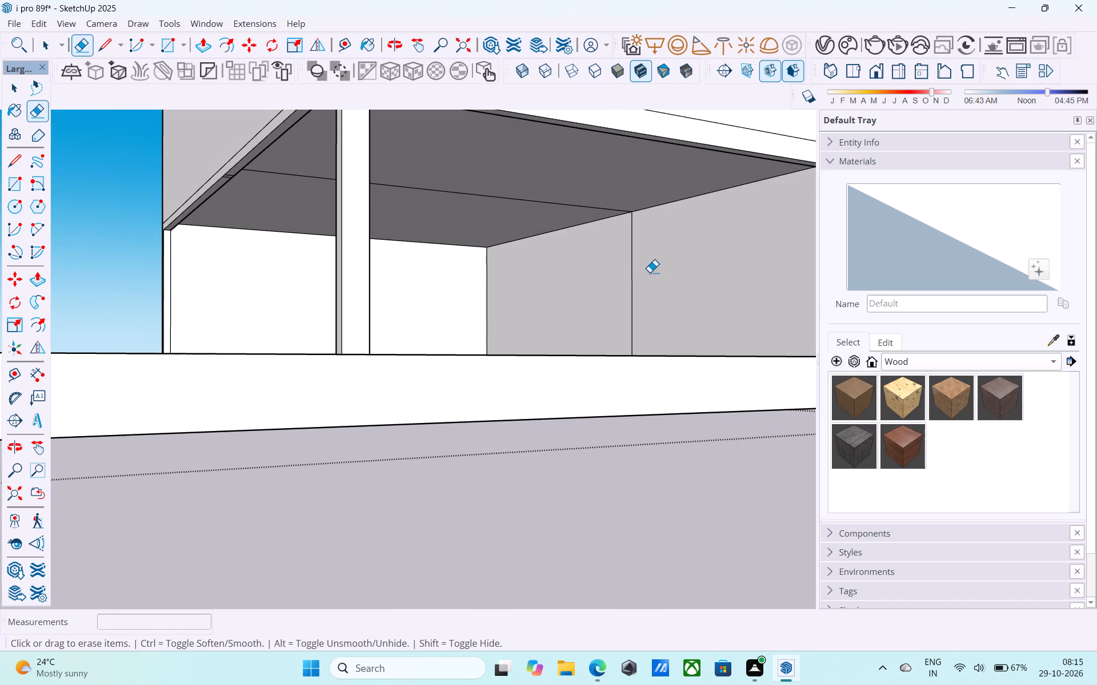
drag(650, 272, 634, 269)
drag(535, 190, 527, 205)
drag(615, 272, 636, 286)
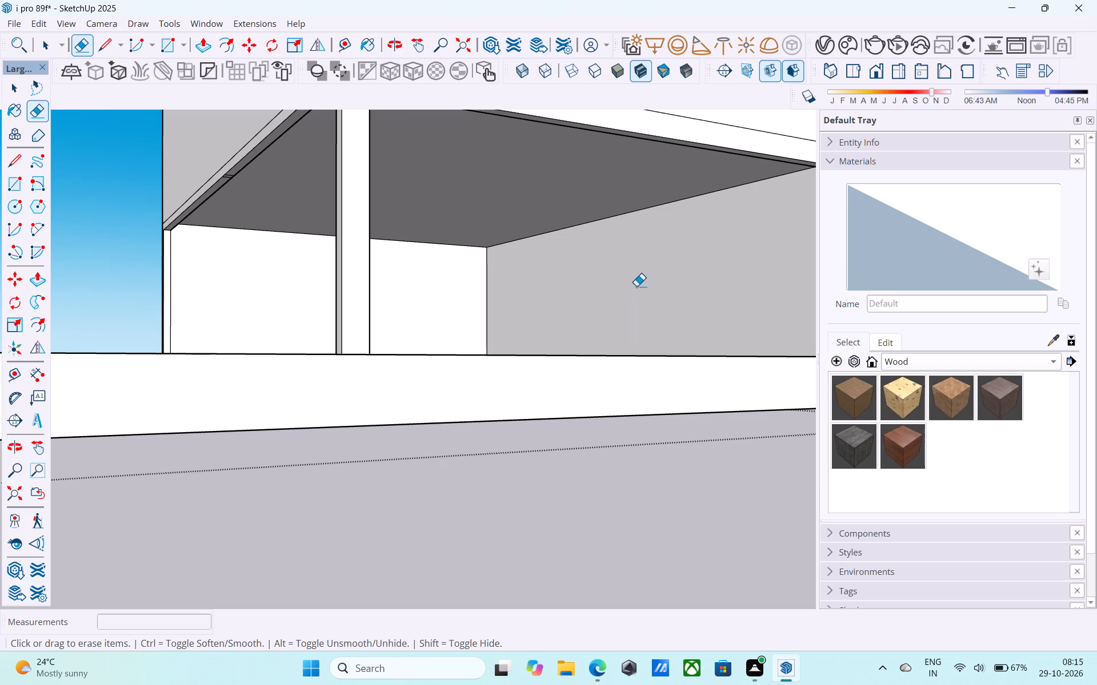
Push/Pull the L-shaped floor strip up 10' to form the lower storey's interior walls.
scroll(636, 286, down, 2)
middle_drag(636, 286, 647, 366)
scroll(646, 365, down, 3)
shift+middle_drag(636, 385, 545, 398)
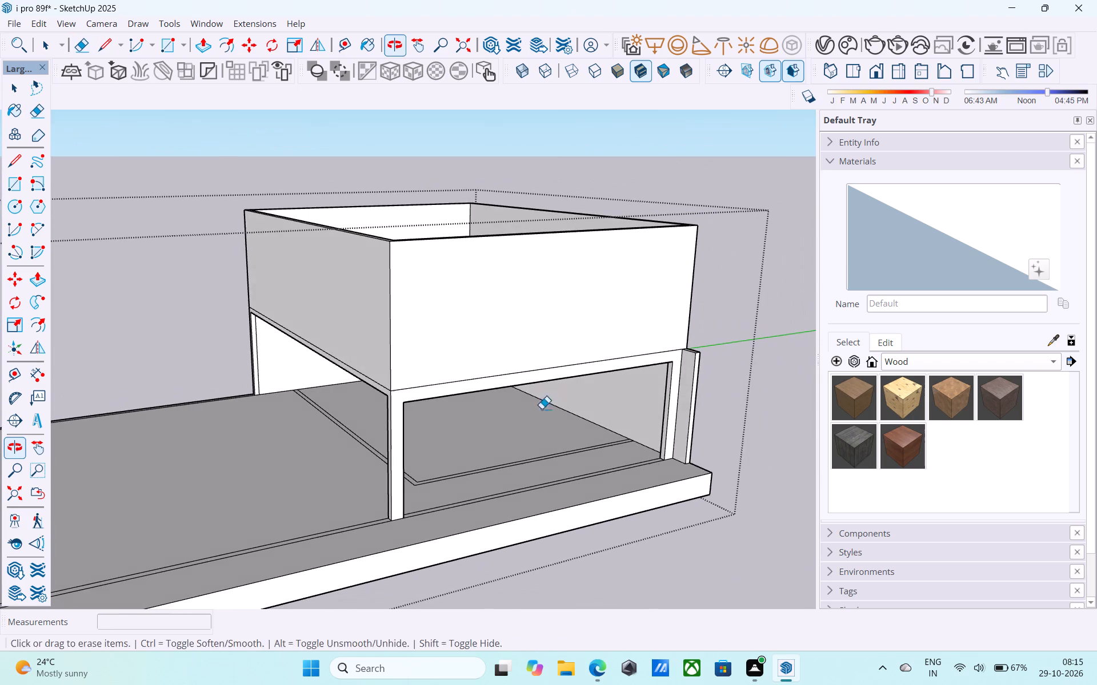
middle_drag(547, 418, 520, 426)
scroll(473, 503, up, 10)
scroll(303, 467, up, 5)
key(space)
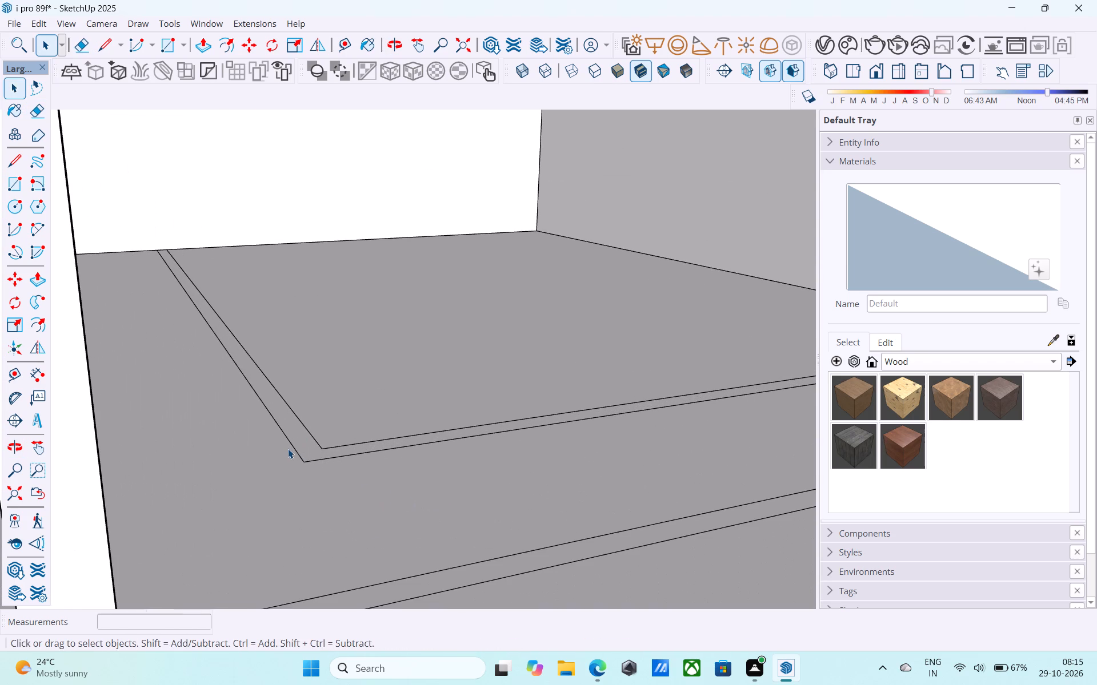
click(298, 439)
key(p)
click(297, 441)
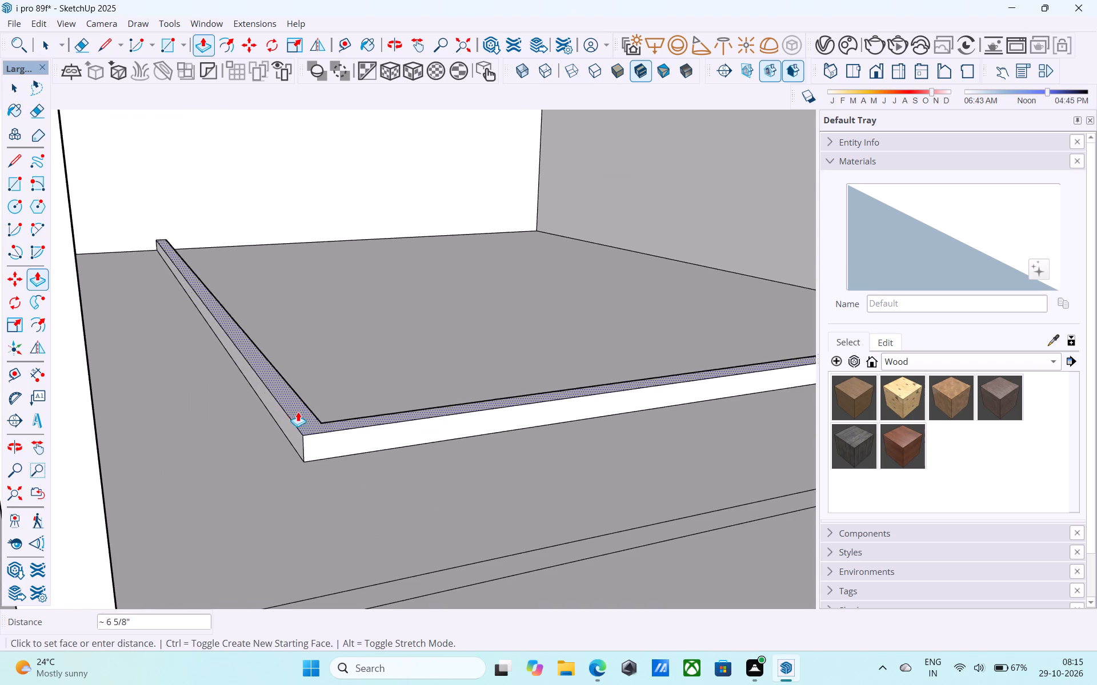
text(10')
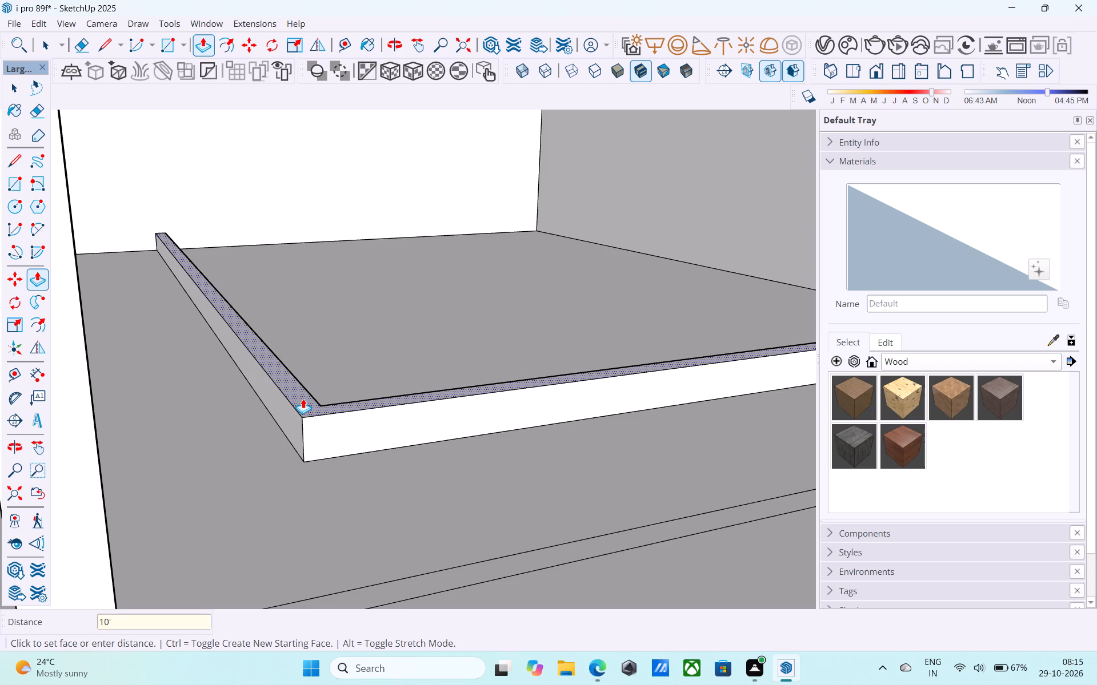
key(Return)
key(space)
scroll(305, 394, down, 13)
shift+middle_drag(310, 381, 403, 327)
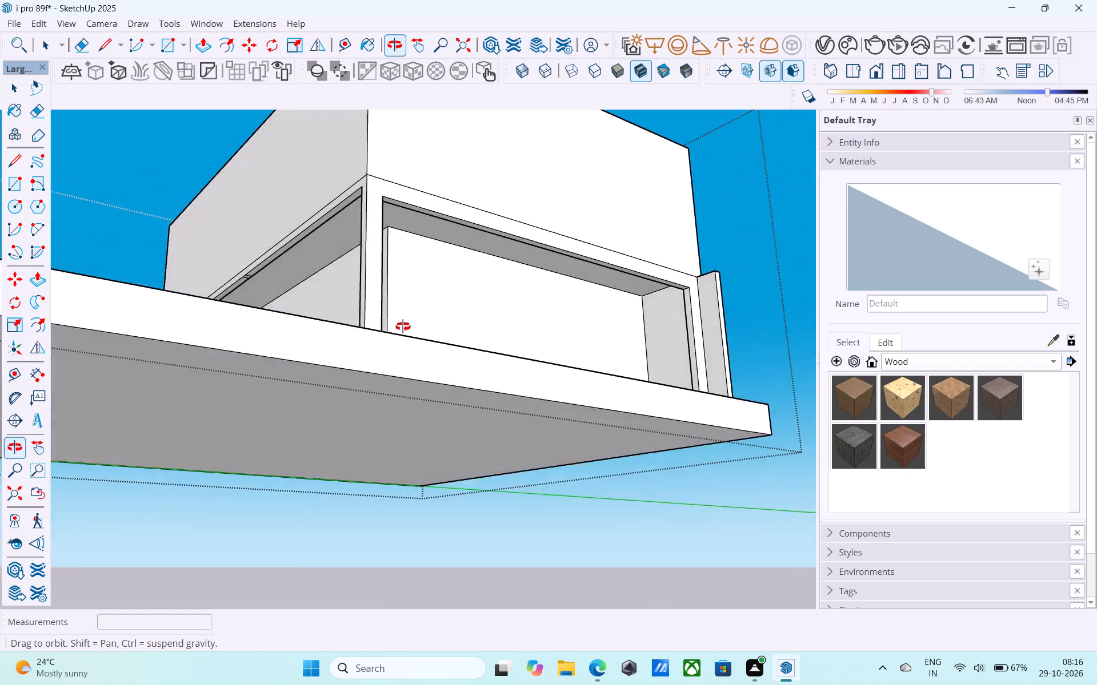
shift+middle_drag(403, 327, 485, 449)
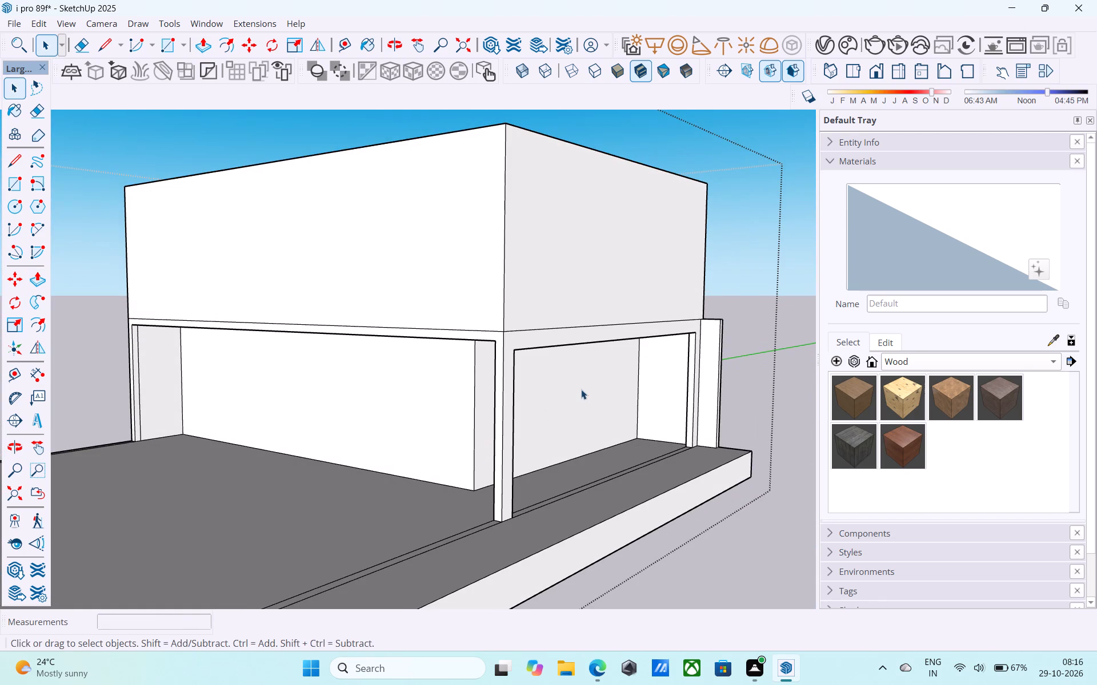
Draw a 35' by 27' 3" rectangle between opposite inner corners of the upper storey's wall tops to cap the open room.
middle_drag(581, 389, 640, 466)
scroll(640, 466, down, 3)
middle_drag(640, 466, 451, 462)
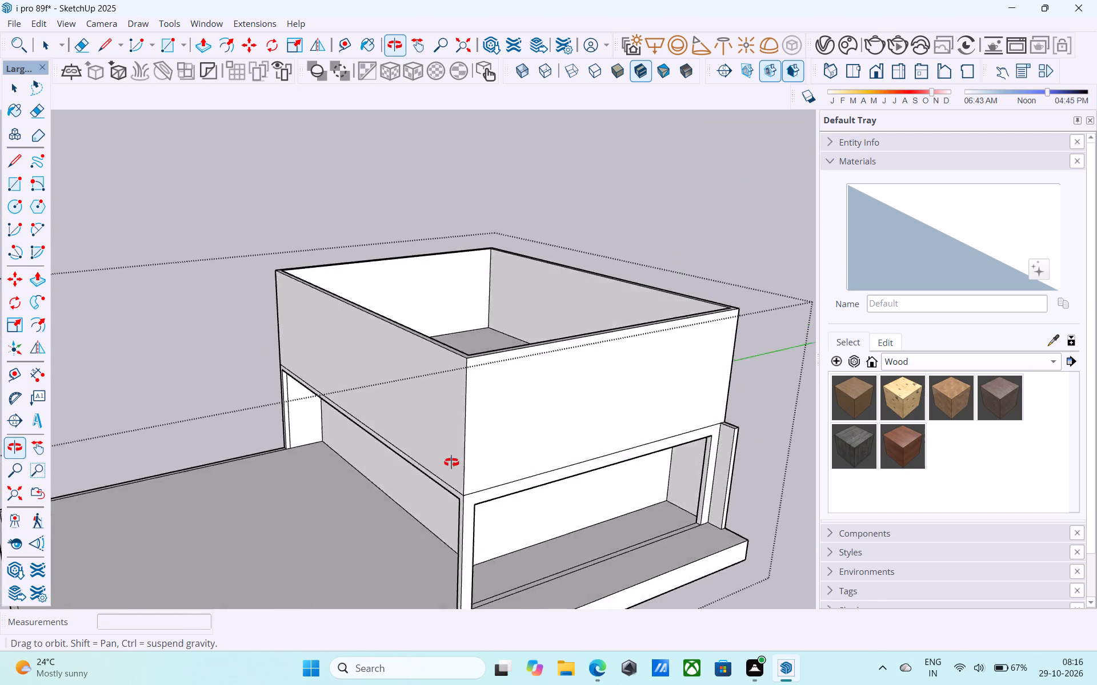
middle_drag(451, 462, 436, 420)
scroll(436, 420, up, 4)
middle_drag(438, 420, 437, 517)
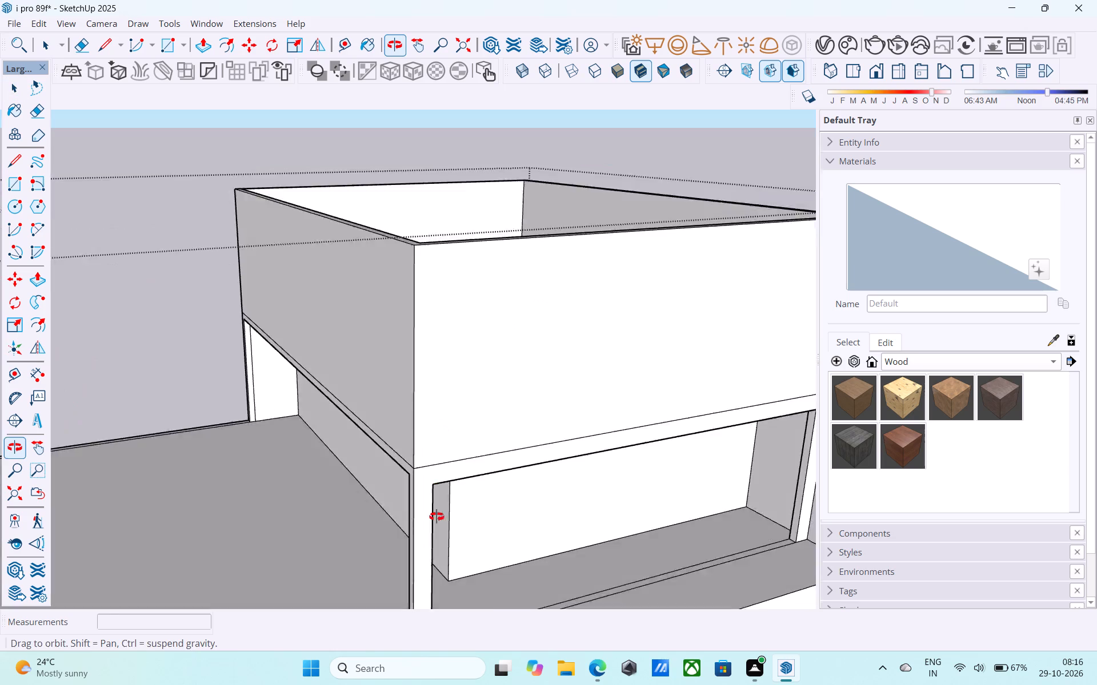
middle_drag(437, 517, 433, 568)
scroll(429, 555, down, 9)
middle_drag(427, 555, 425, 589)
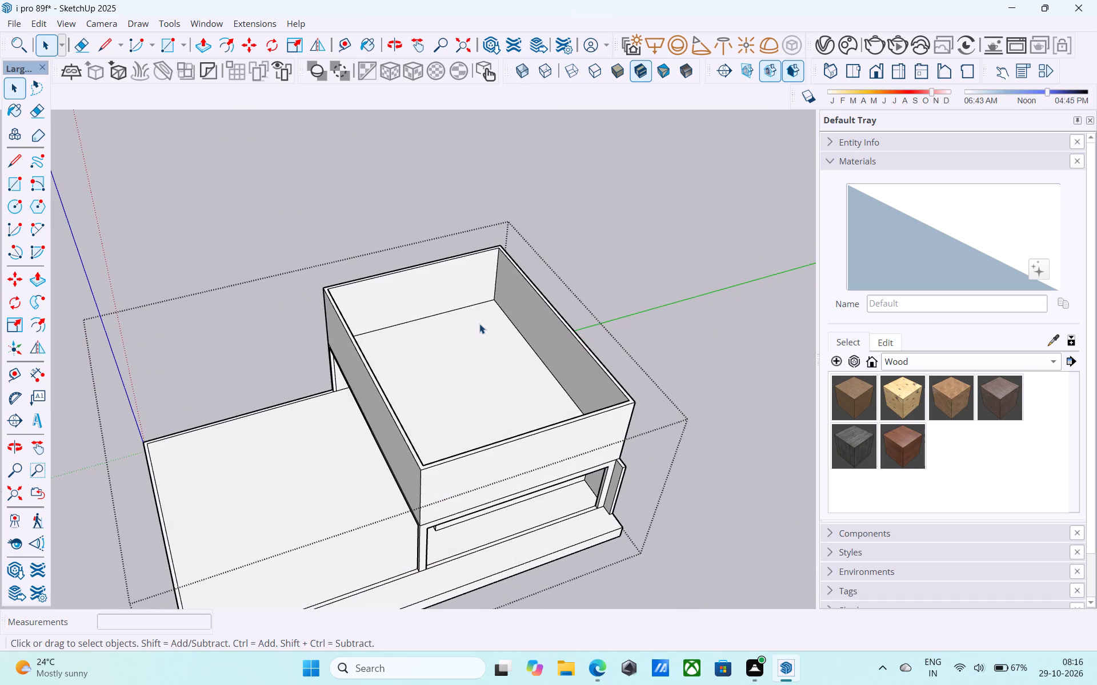
scroll(479, 324, down, 3)
shift+middle_drag(479, 325, 373, 343)
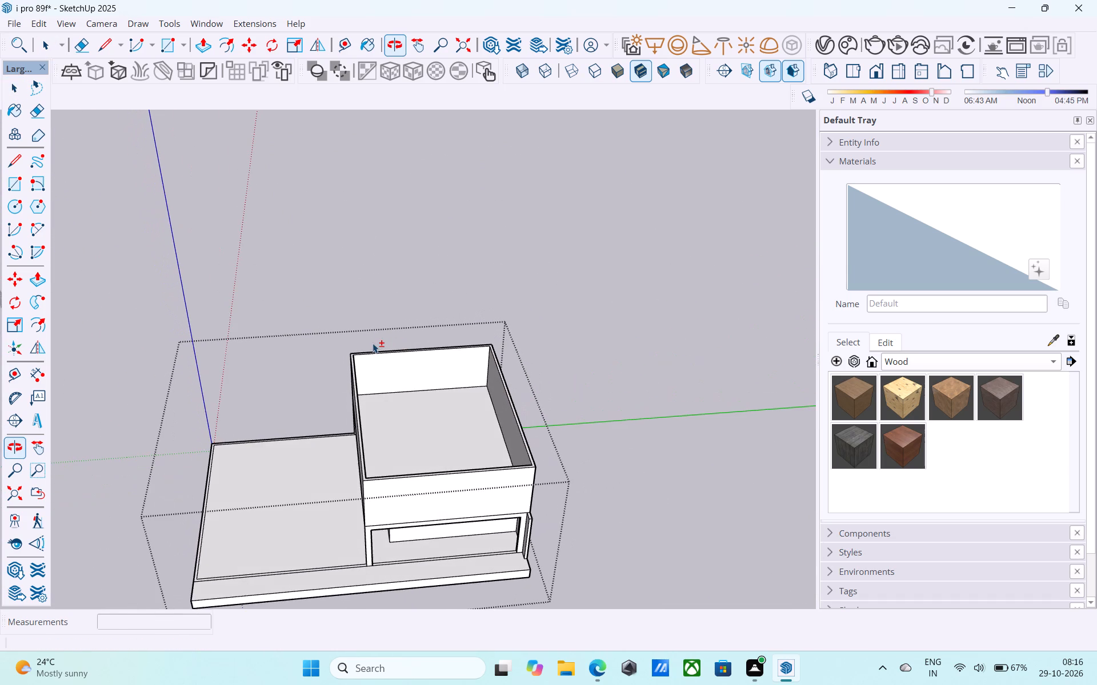
scroll(373, 343, up, 1)
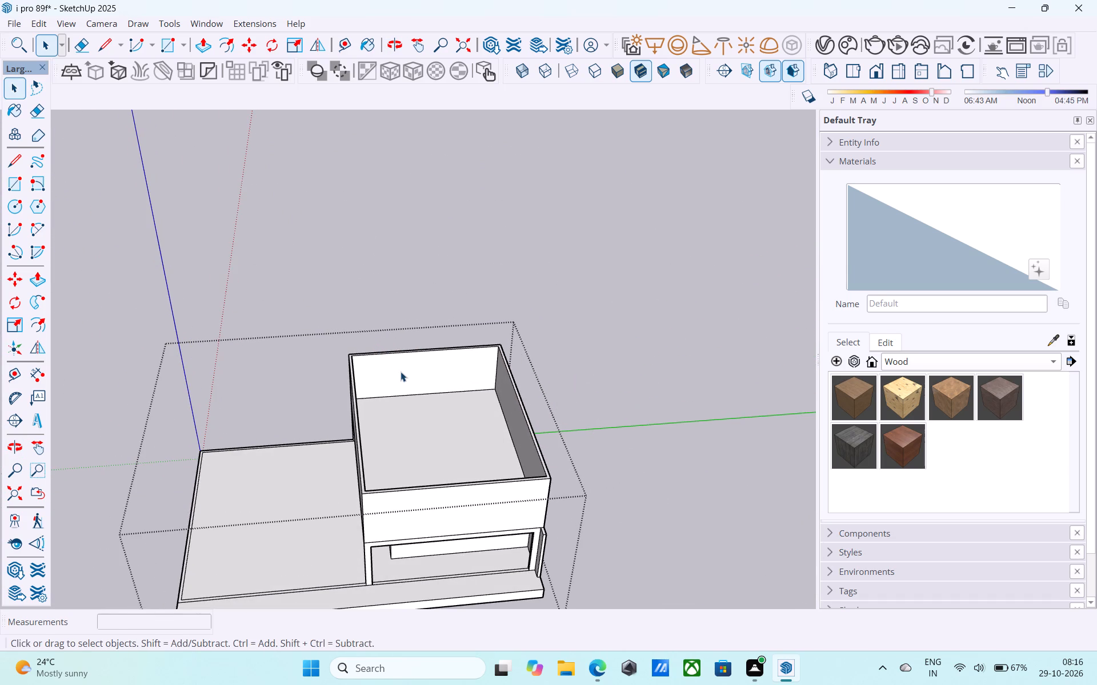
scroll(406, 376, up, 4)
middle_drag(415, 372, 361, 372)
key(r)
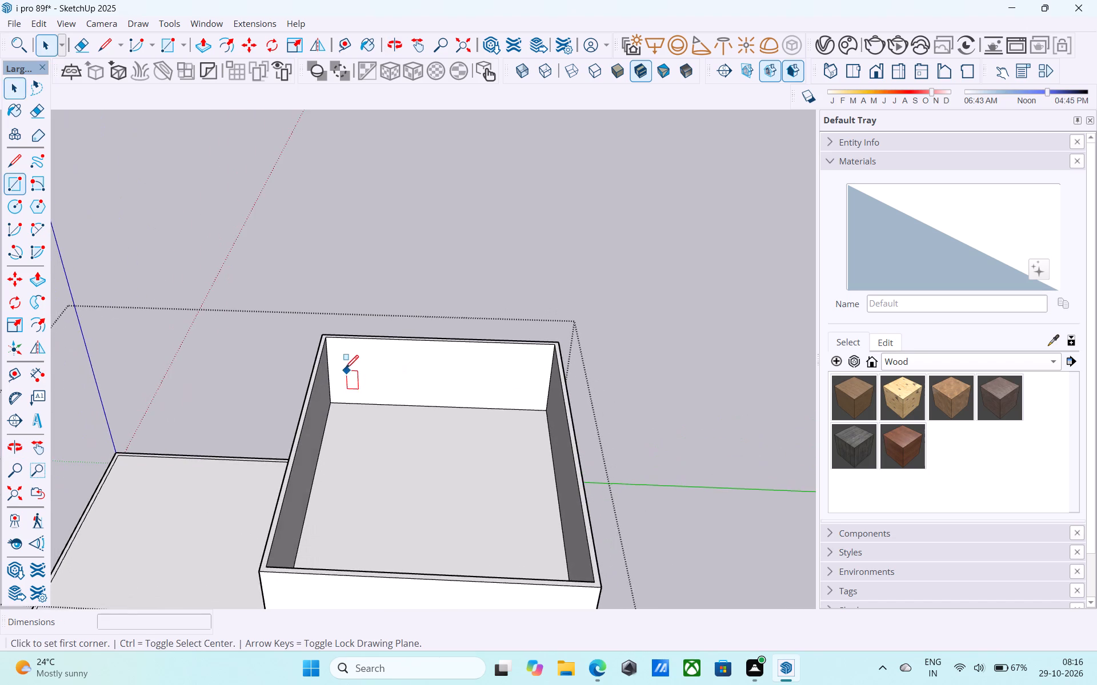
scroll(334, 361, up, 8)
click(313, 312)
scroll(313, 312, down, 3)
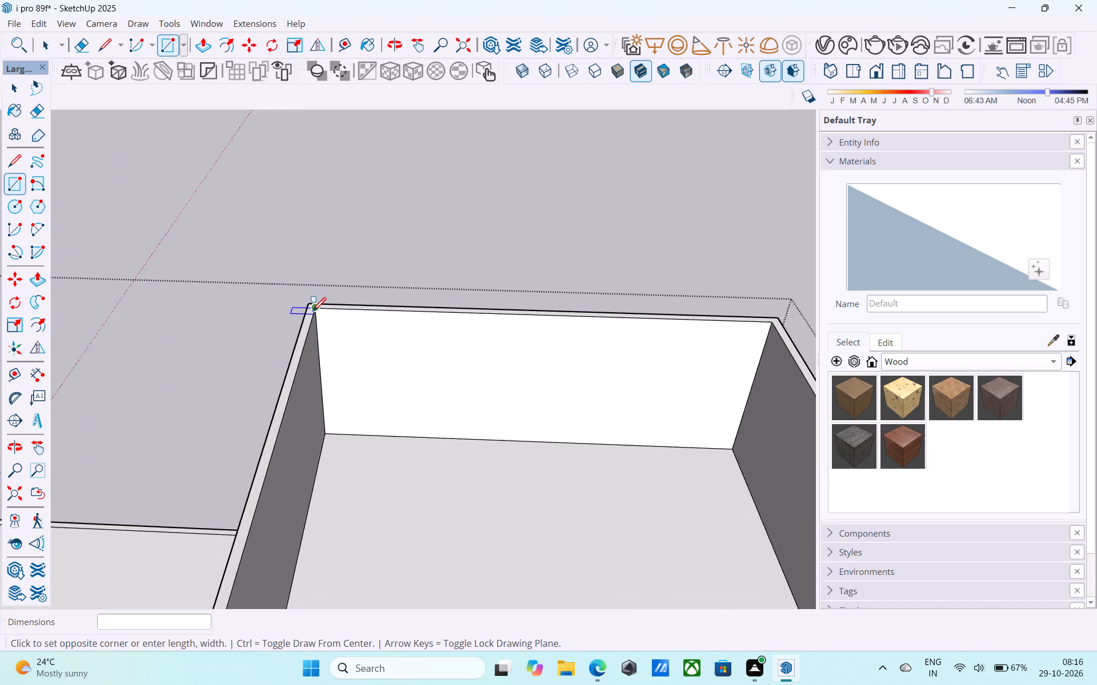
scroll(313, 312, down, 10)
scroll(493, 464, up, 7)
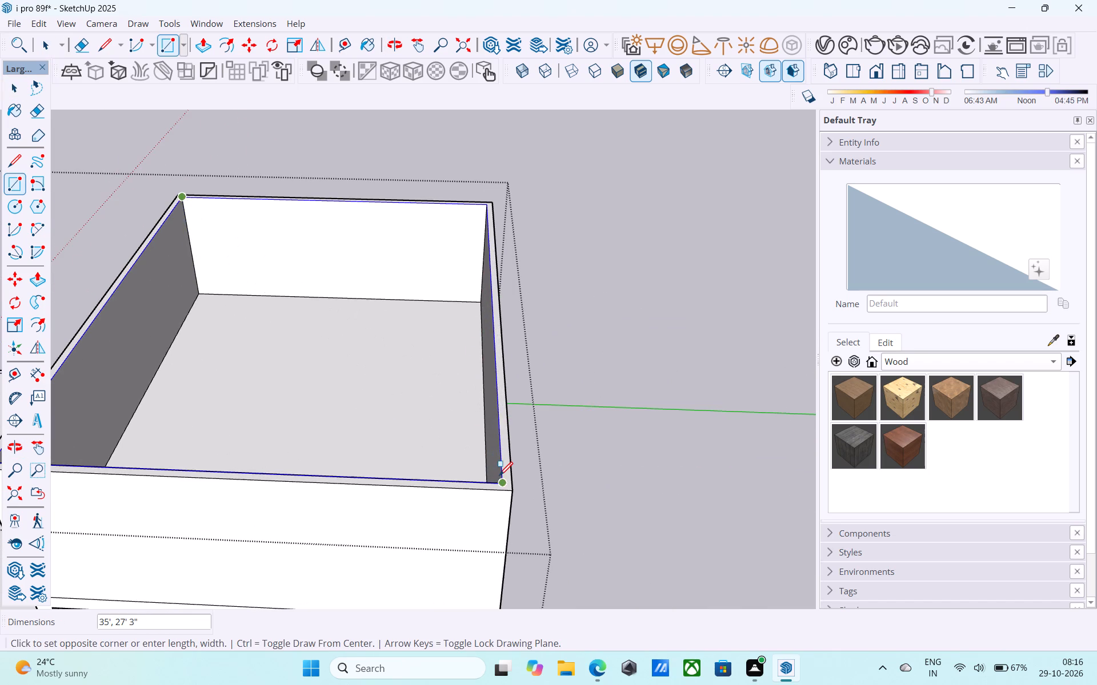
click(499, 477)
scroll(499, 466, down, 4)
shift+middle_drag(486, 479, 584, 481)
key(space)
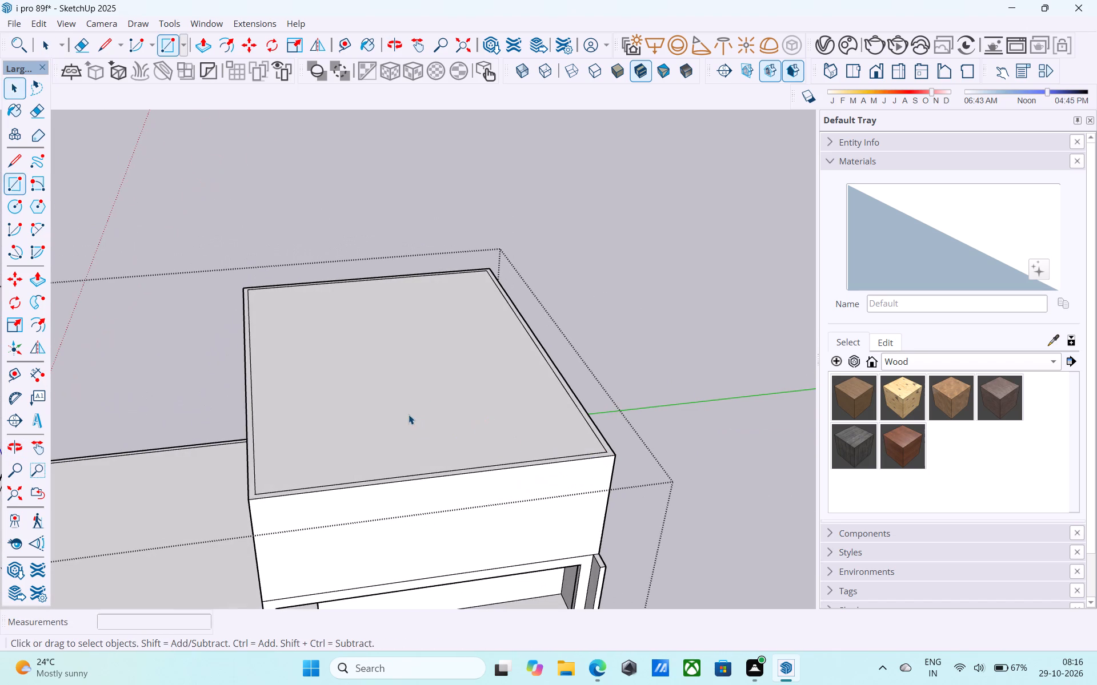
Reverse the new roof face over the upper storey.
right_click(408, 414)
click(386, 404)
right_click(386, 404)
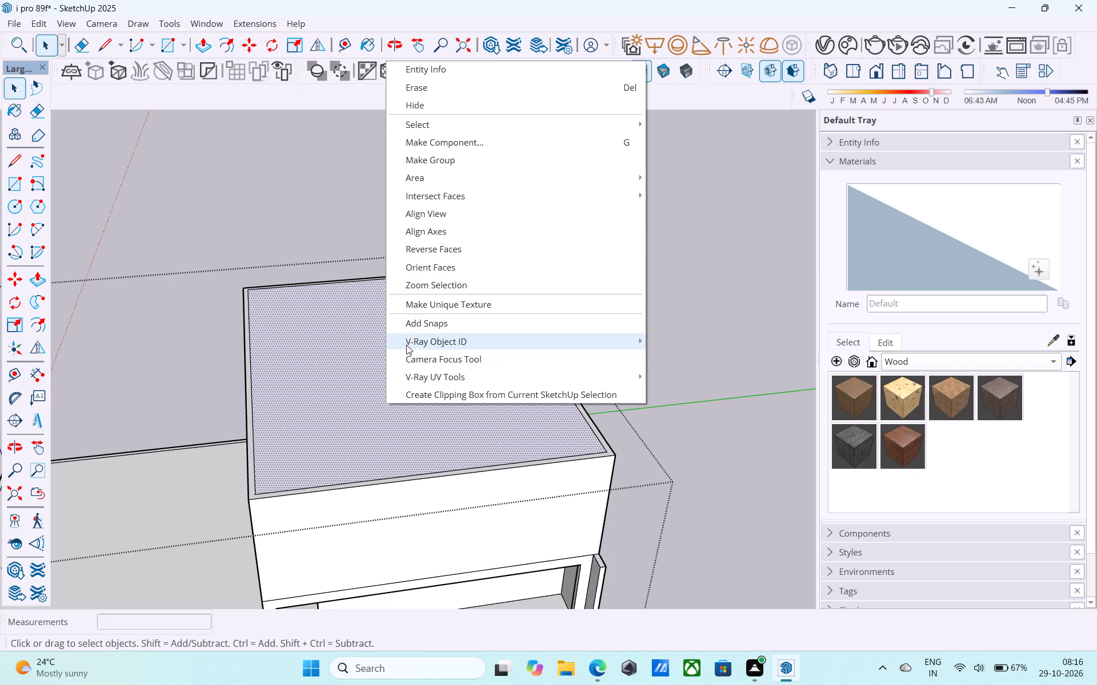
click(426, 255)
Draw a 6" vertical line up from one corner of the roof face, at the wall's inner edge.
scroll(426, 255, down, 3)
middle_drag(426, 255, 431, 282)
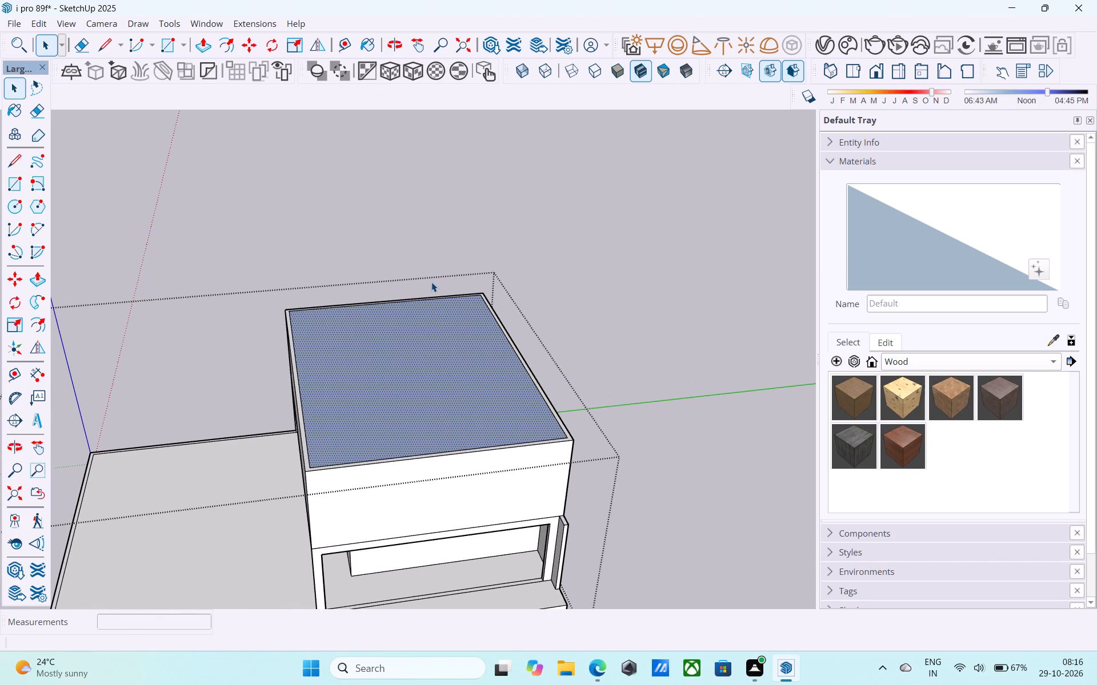
scroll(426, 281, down, 1)
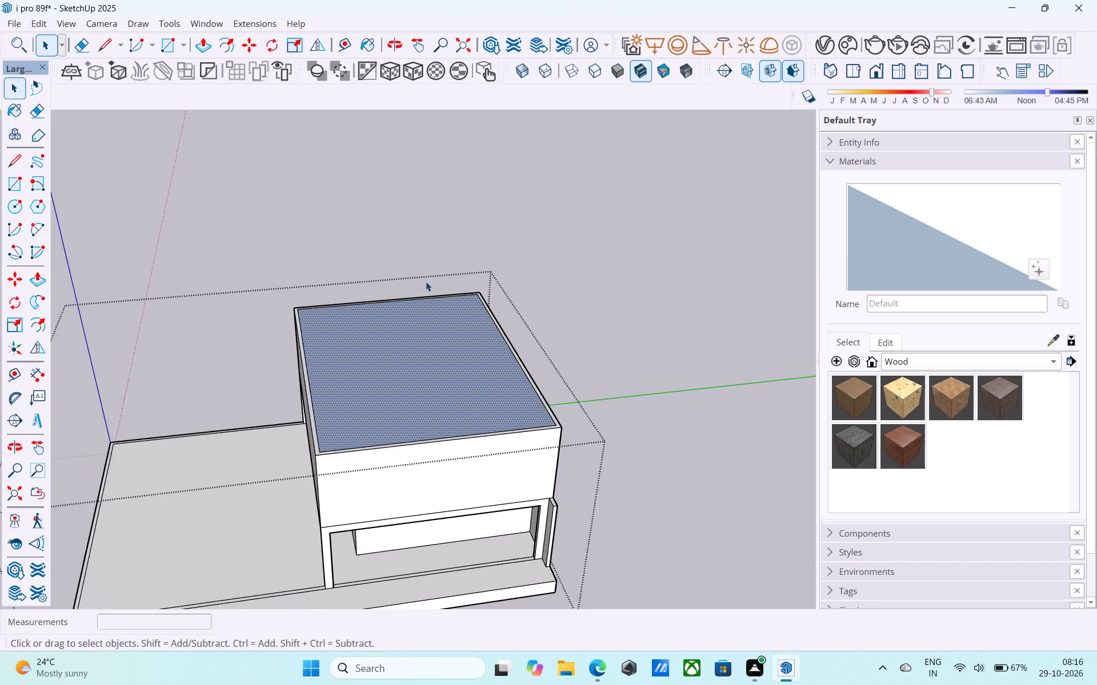
scroll(426, 281, down, 1)
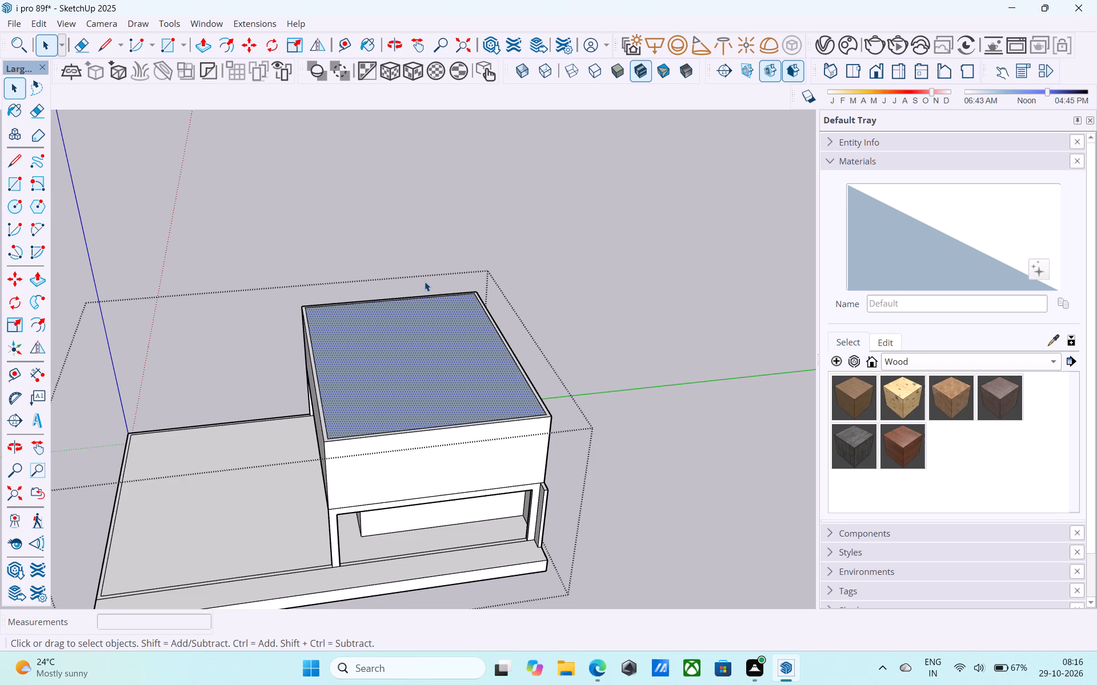
middle_drag(494, 363, 442, 377)
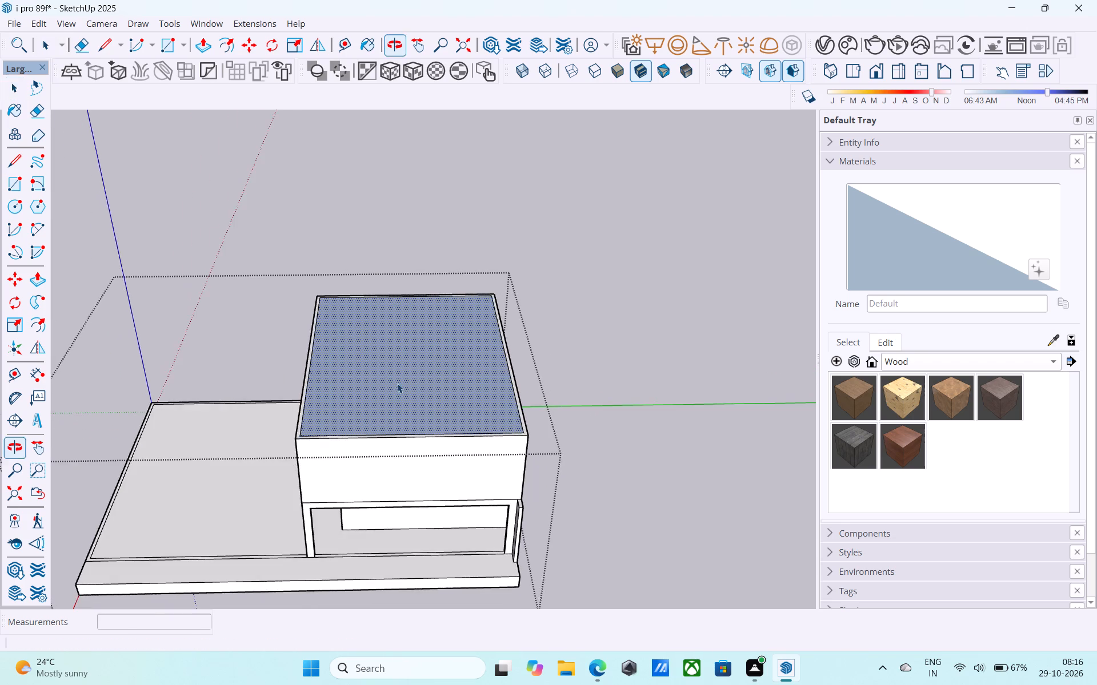
shift+middle_drag(397, 383, 544, 442)
key(l)
scroll(552, 442, up, 2)
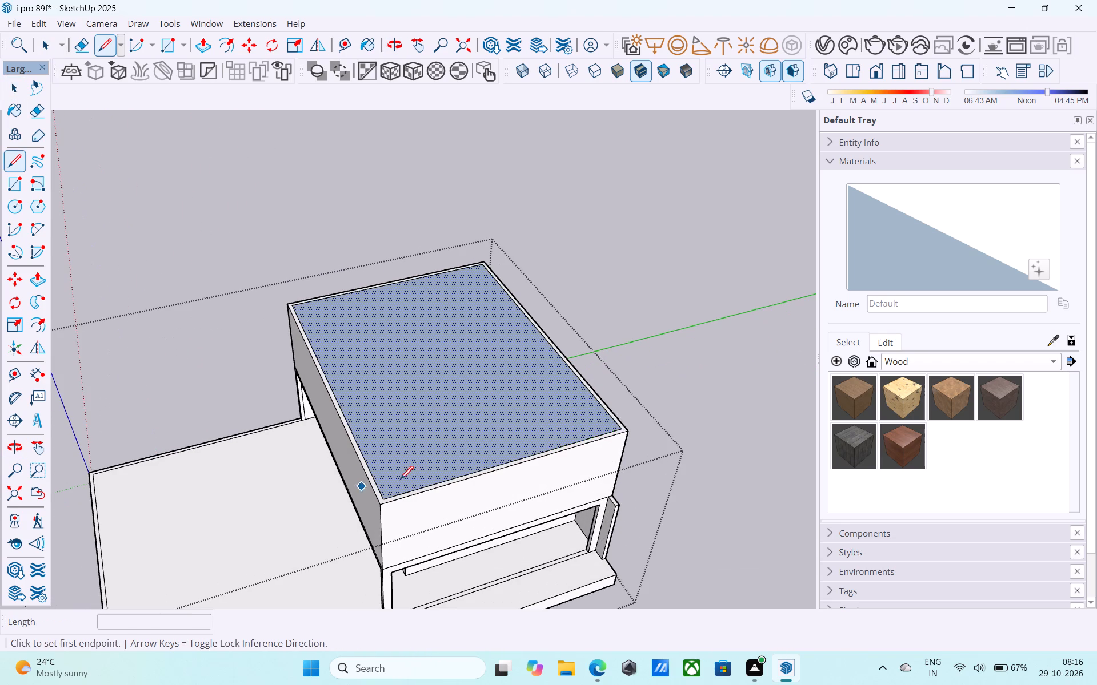
middle_drag(497, 453, 240, 390)
scroll(315, 462, up, 5)
scroll(517, 427, up, 3)
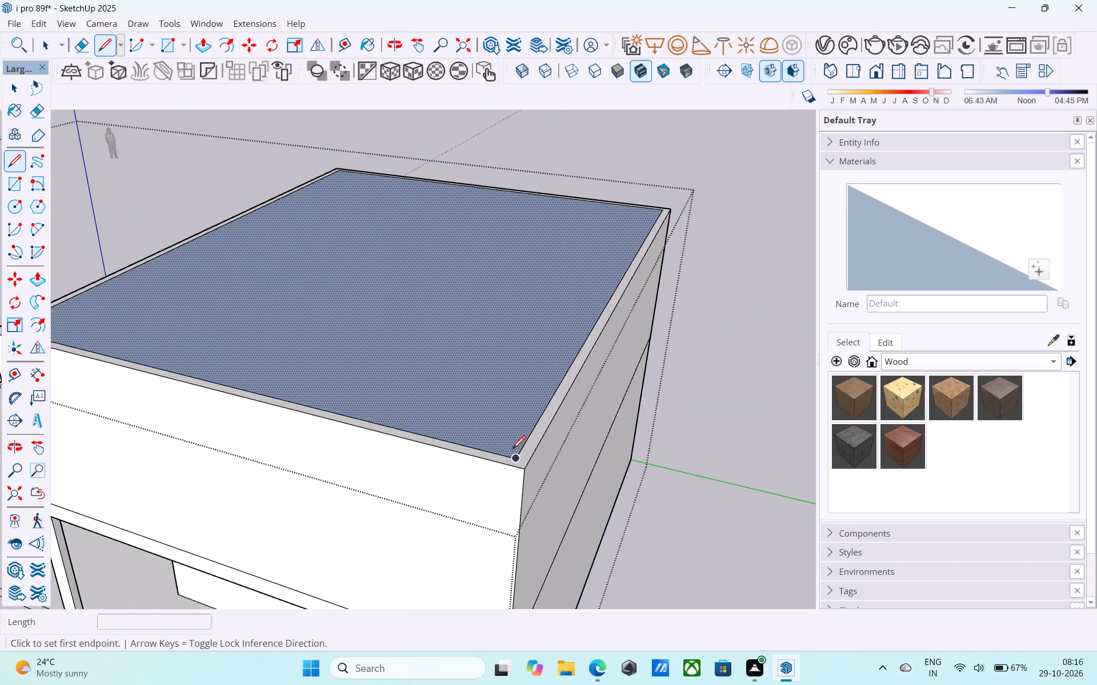
click(512, 452)
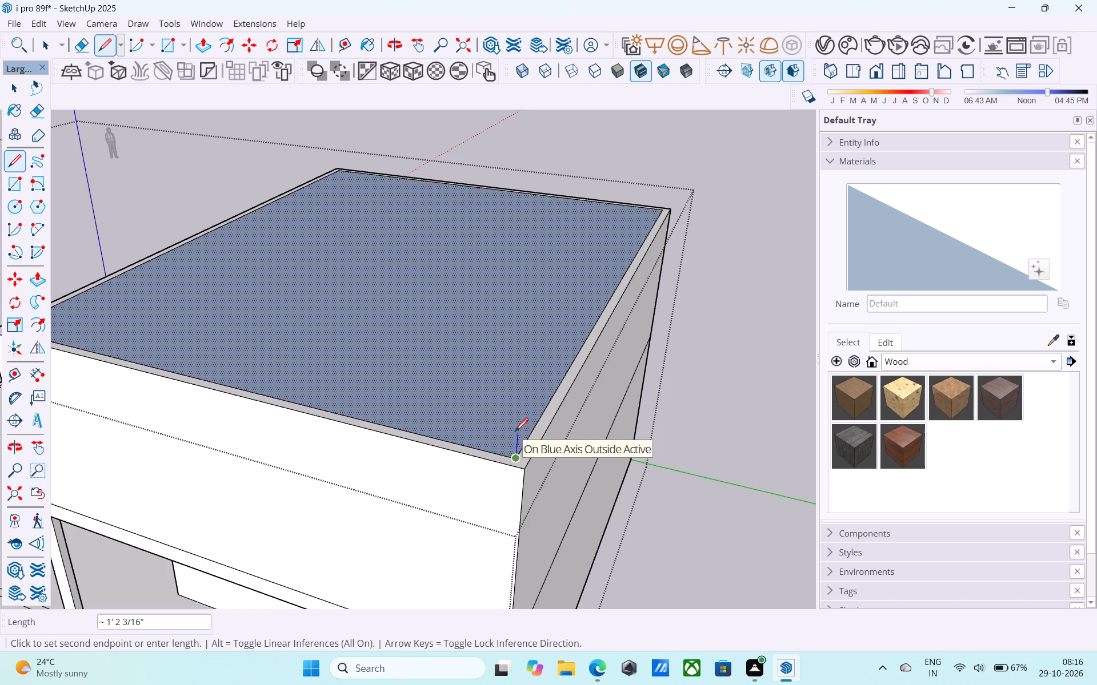
key(6)
key(shift+quotedbl)
key(Return)
key(space)
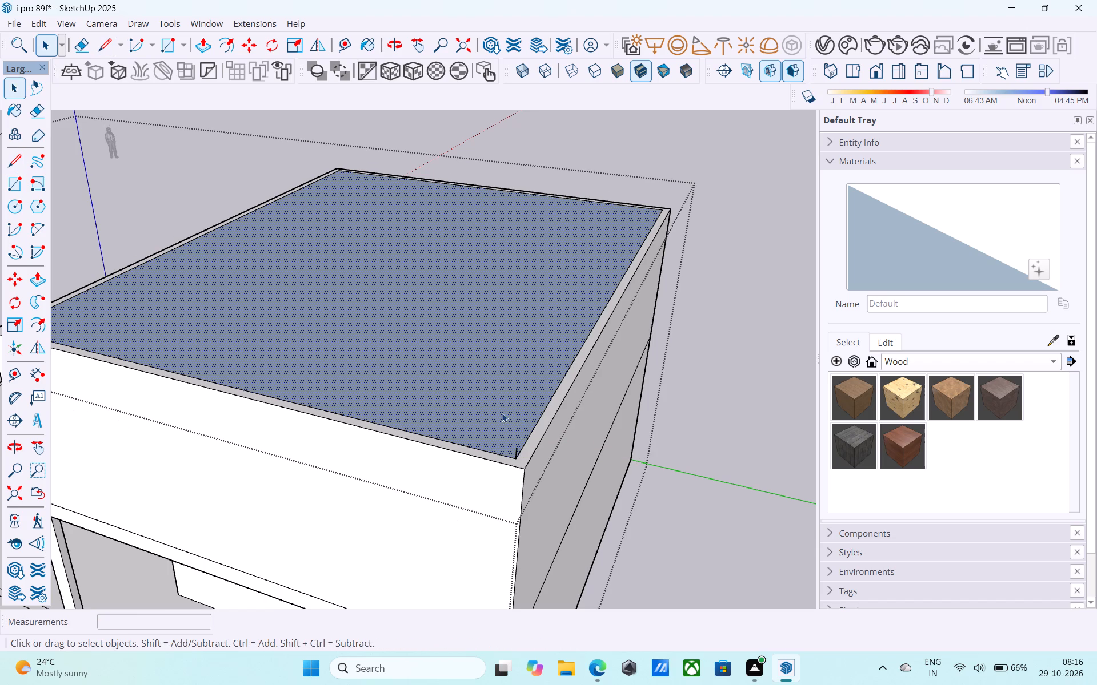
Draw a 6" vertical line up from the diagonally opposite corner of the roof face.
scroll(445, 338, down, 4)
shift+middle_drag(405, 192, 645, 247)
middle_drag(373, 225, 824, 226)
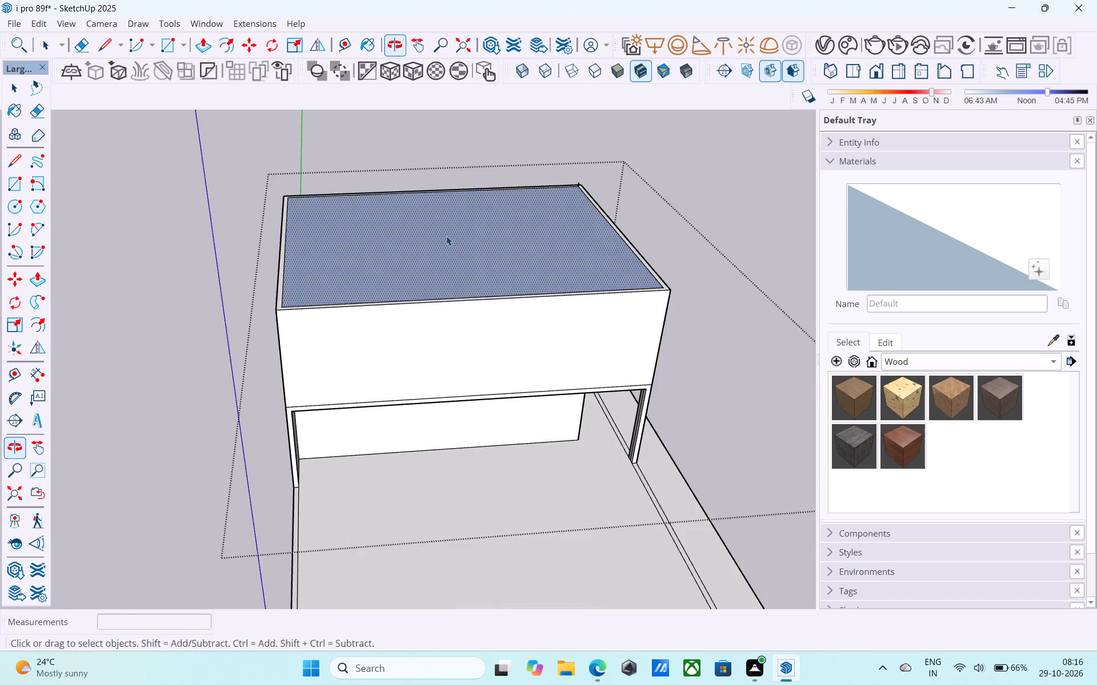
middle_drag(306, 241, 571, 304)
scroll(556, 344, up, 8)
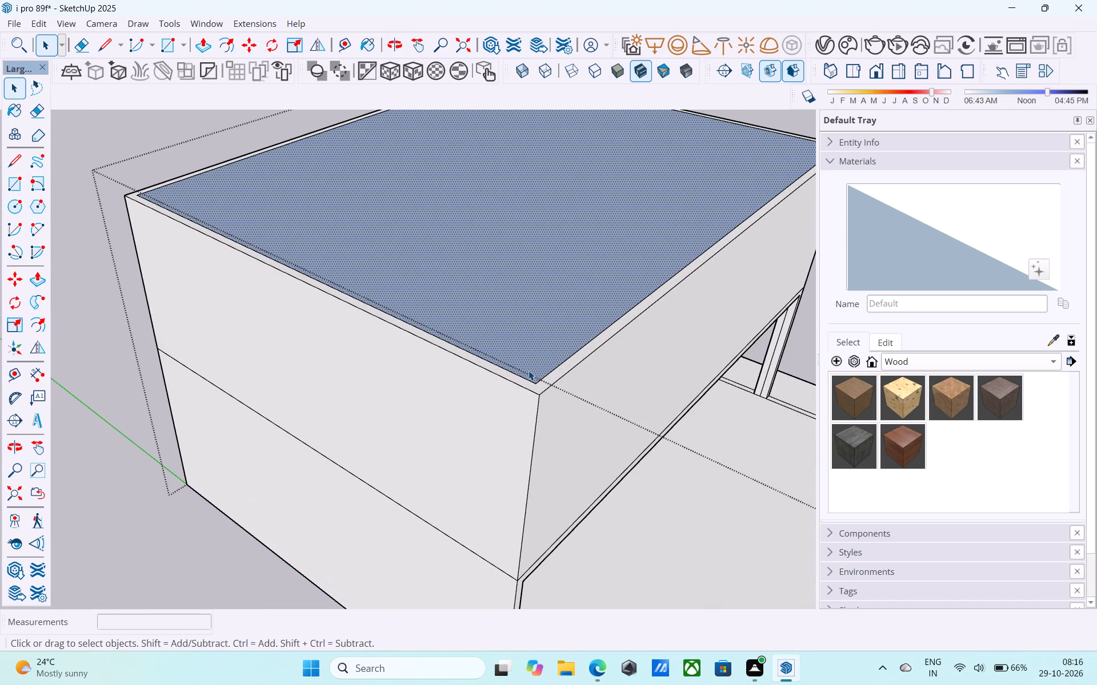
scroll(532, 420, up, 7)
key(l)
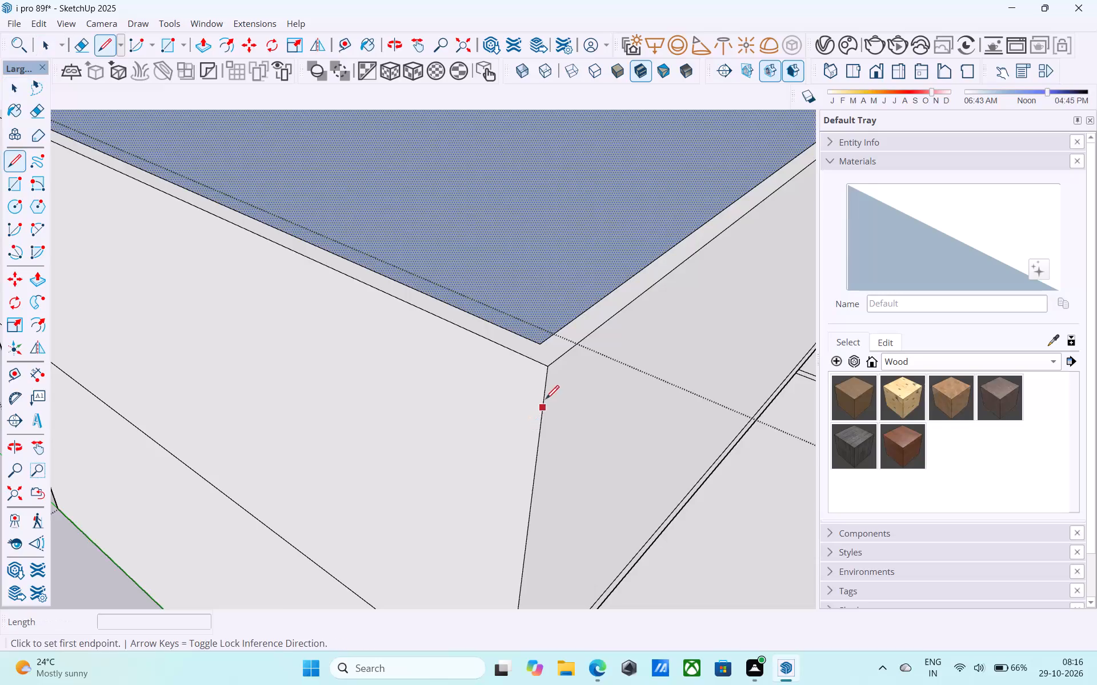
scroll(546, 398, down, 5)
middle_drag(546, 396, 503, 456)
scroll(504, 452, up, 4)
click(497, 414)
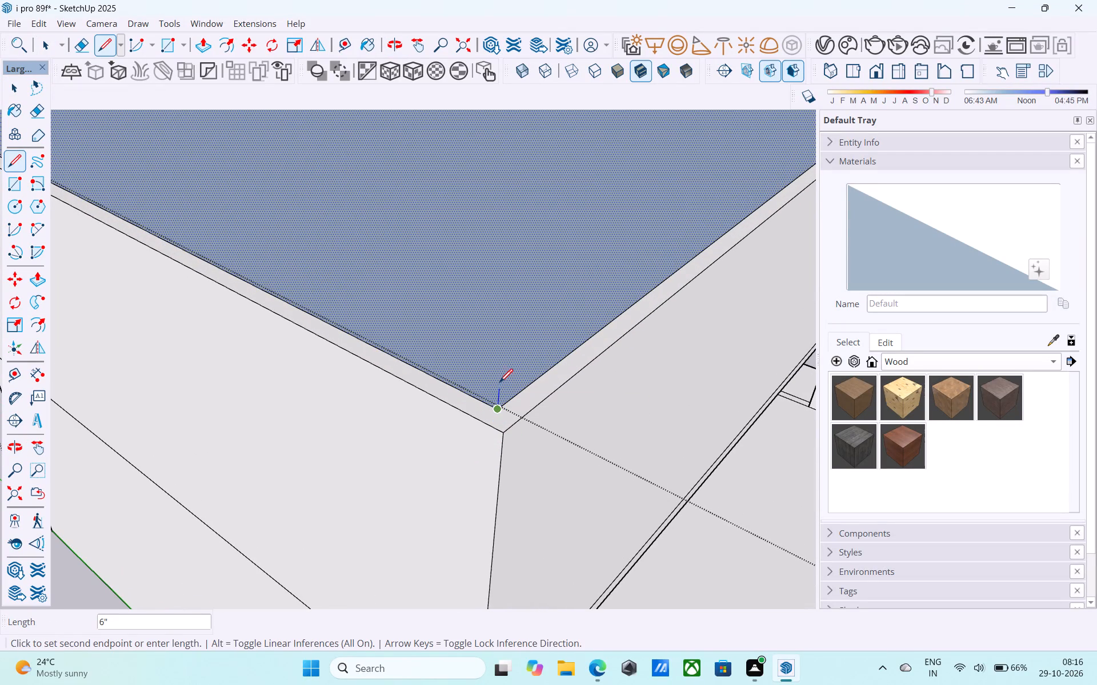
click(500, 384)
scroll(500, 384, down, 5)
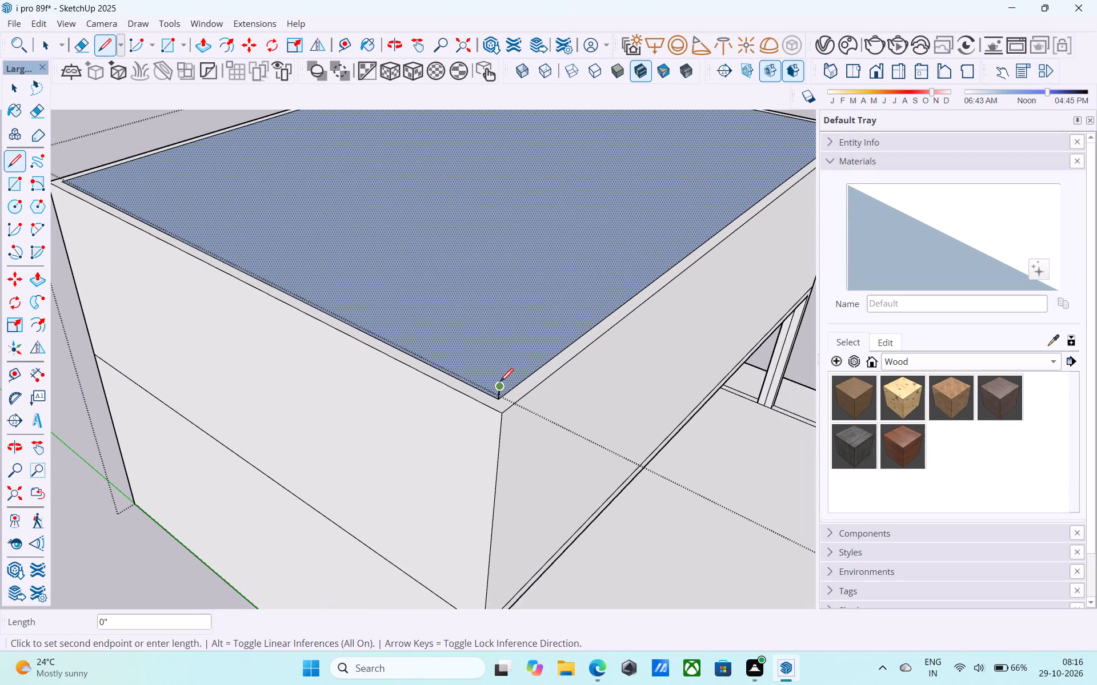
scroll(500, 383, down, 8)
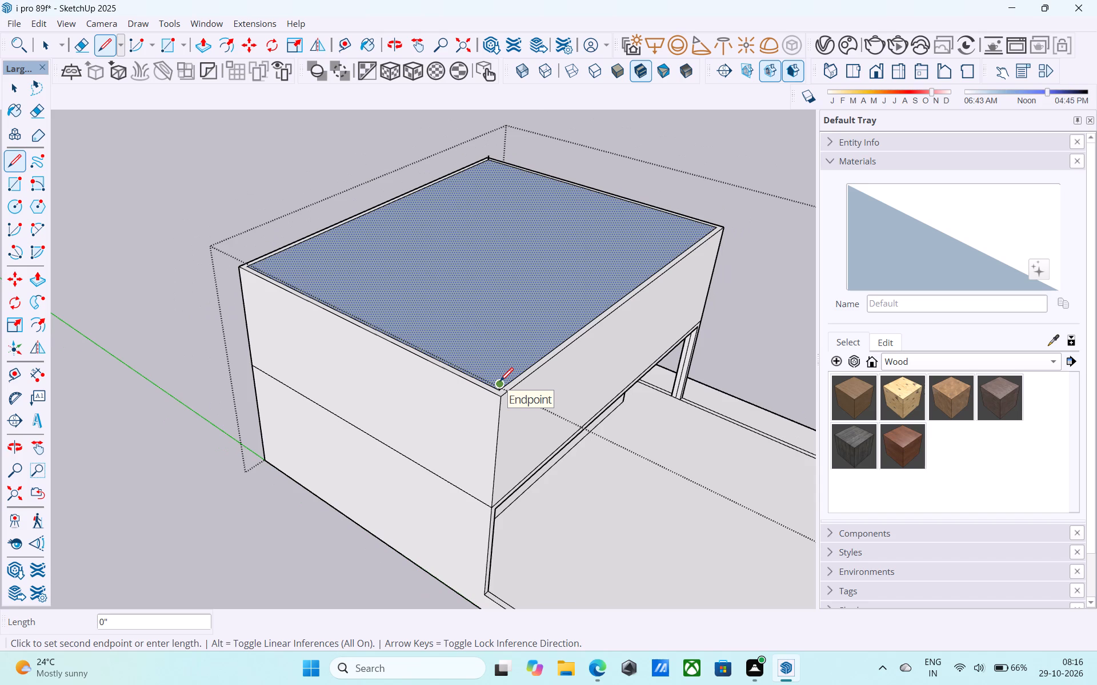
scroll(500, 382, down, 5)
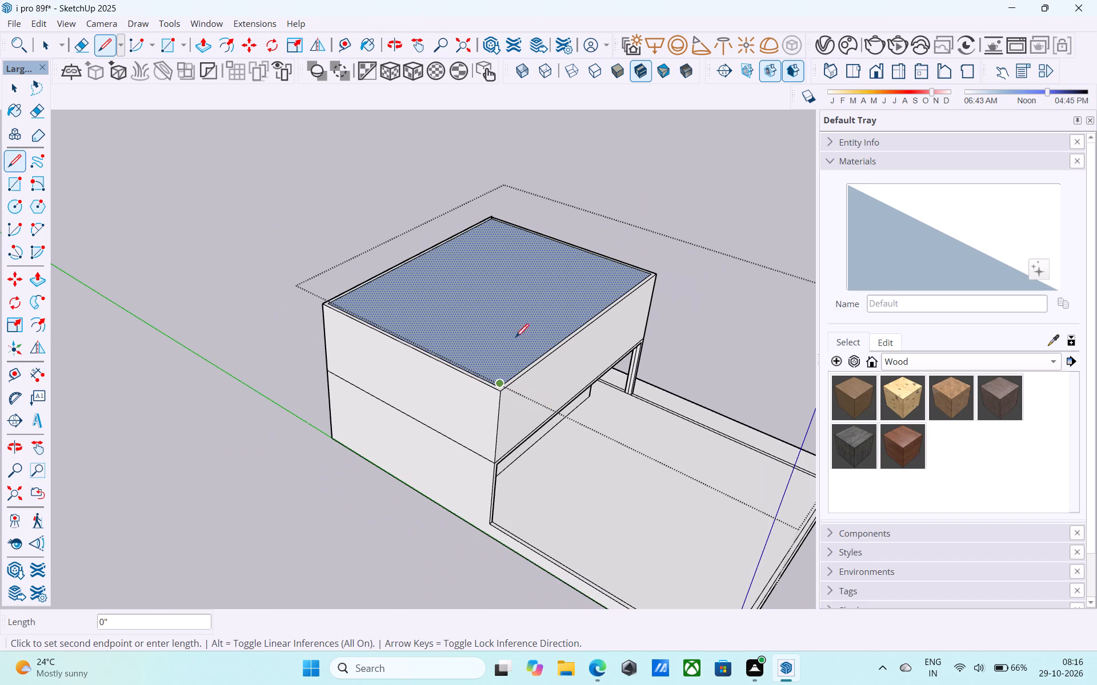
middle_drag(527, 315, 509, 389)
key(space)
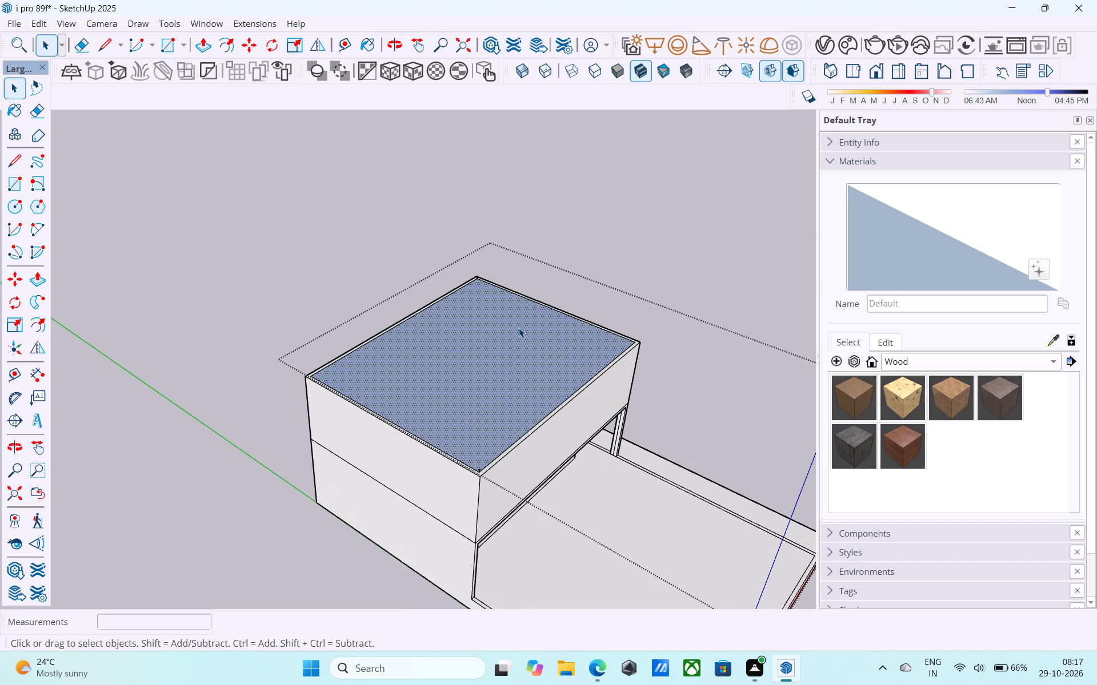
Draw a 35' by 27' 3" rectangle between the tops of the two vertical lines, 6" above the roof face.
key(r)
scroll(479, 284, up, 20)
scroll(479, 284, up, 3)
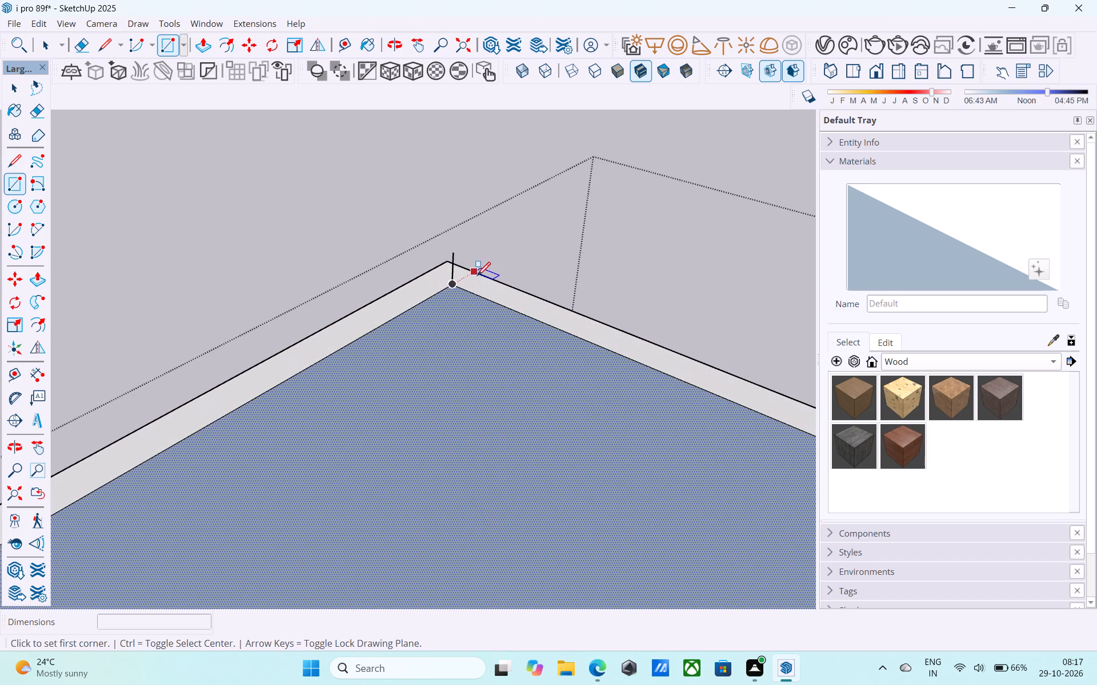
click(457, 251)
scroll(461, 229, down, 15)
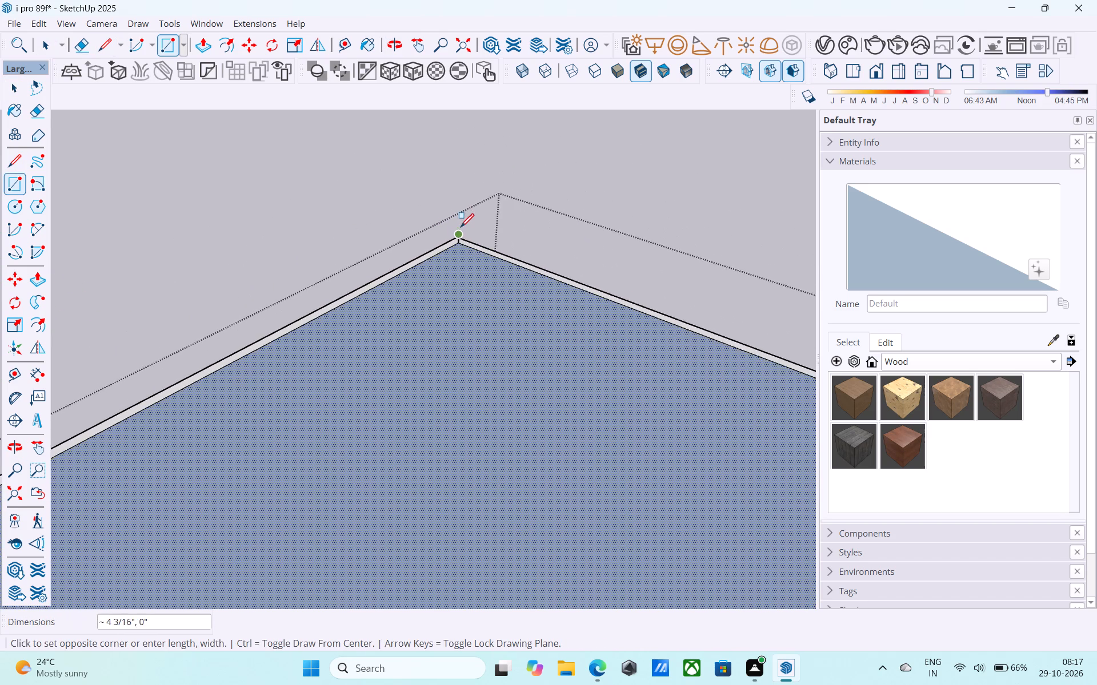
scroll(461, 228, down, 6)
scroll(461, 228, up, 1)
scroll(461, 228, down, 11)
scroll(461, 431, up, 16)
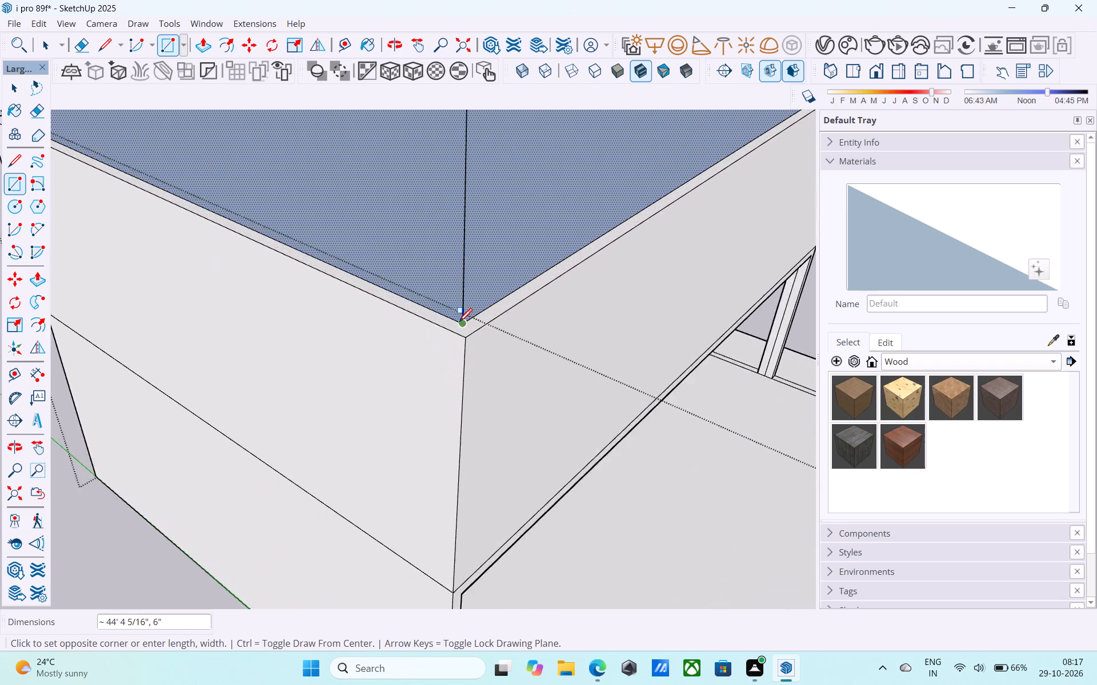
scroll(459, 323, up, 9)
scroll(496, 276, up, 1)
middle_drag(508, 272, 587, 220)
scroll(495, 243, up, 1)
click(486, 259)
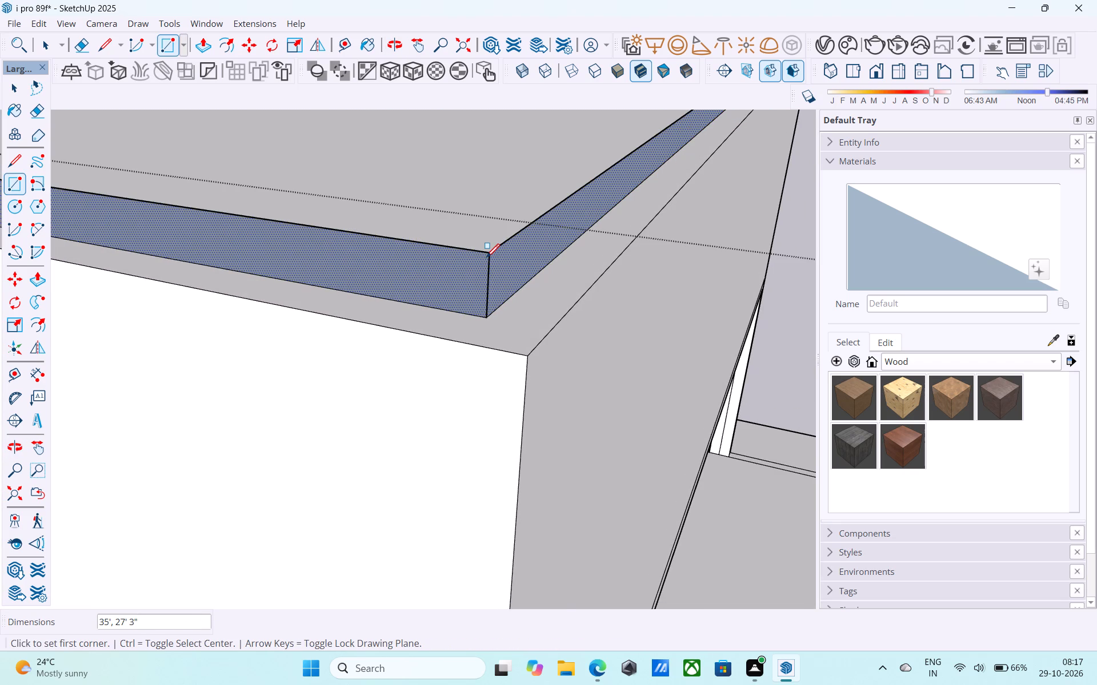
Draw a 6" vertical edge joining the lower and raised roof faces at a third corner.
scroll(490, 260, down, 10)
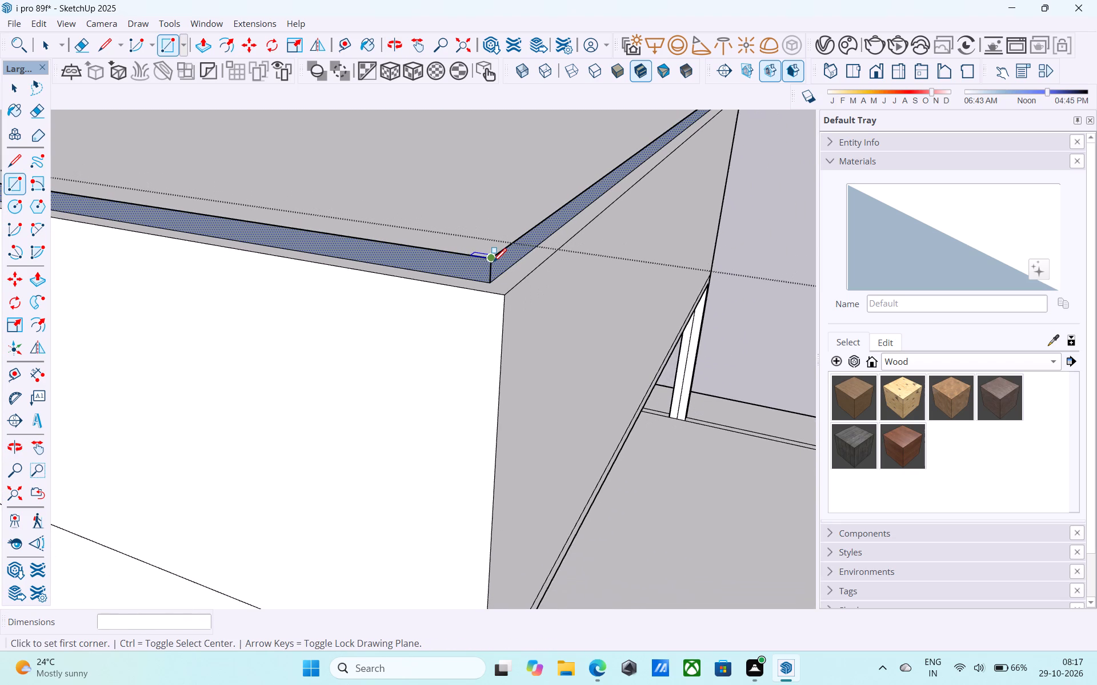
scroll(493, 263, down, 11)
middle_drag(276, 315, 487, 319)
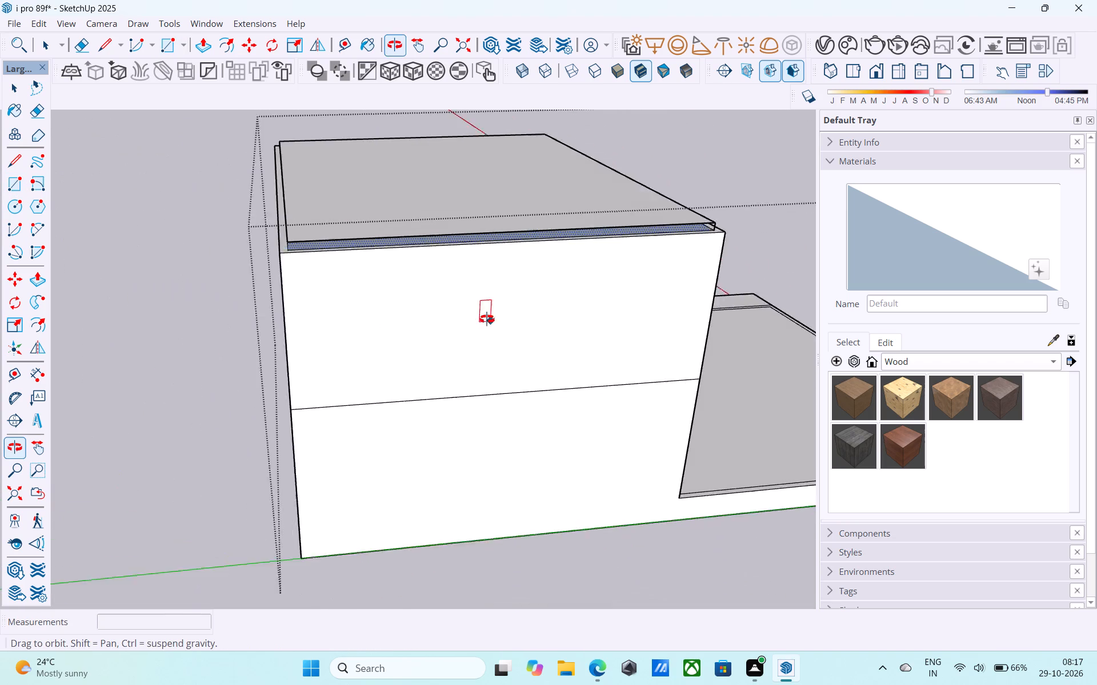
middle_drag(487, 319, 556, 396)
middle_drag(388, 364, 422, 361)
scroll(425, 375, up, 4)
middle_drag(425, 375, 403, 402)
key(l)
scroll(399, 397, up, 8)
click(399, 428)
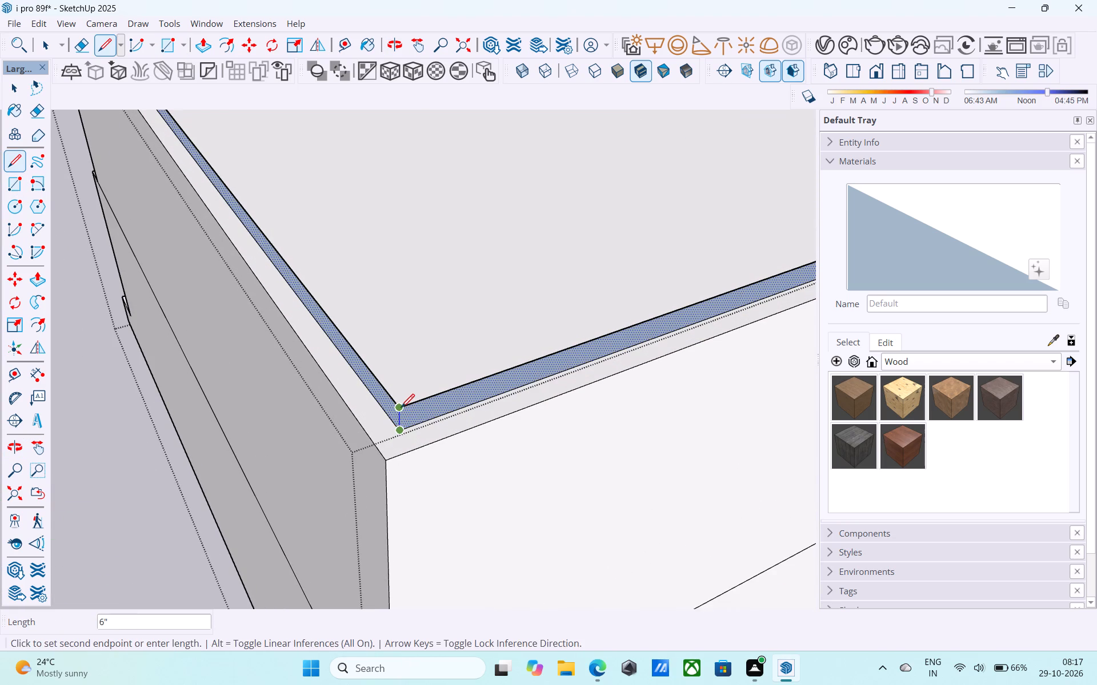
click(401, 408)
Draw a 6" vertical edge joining the lower and raised roof faces at the fourth corner.
scroll(402, 408, down, 8)
shift+middle_drag(402, 407, 396, 472)
scroll(394, 462, down, 5)
scroll(489, 377, down, 3)
middle_drag(527, 366, 487, 378)
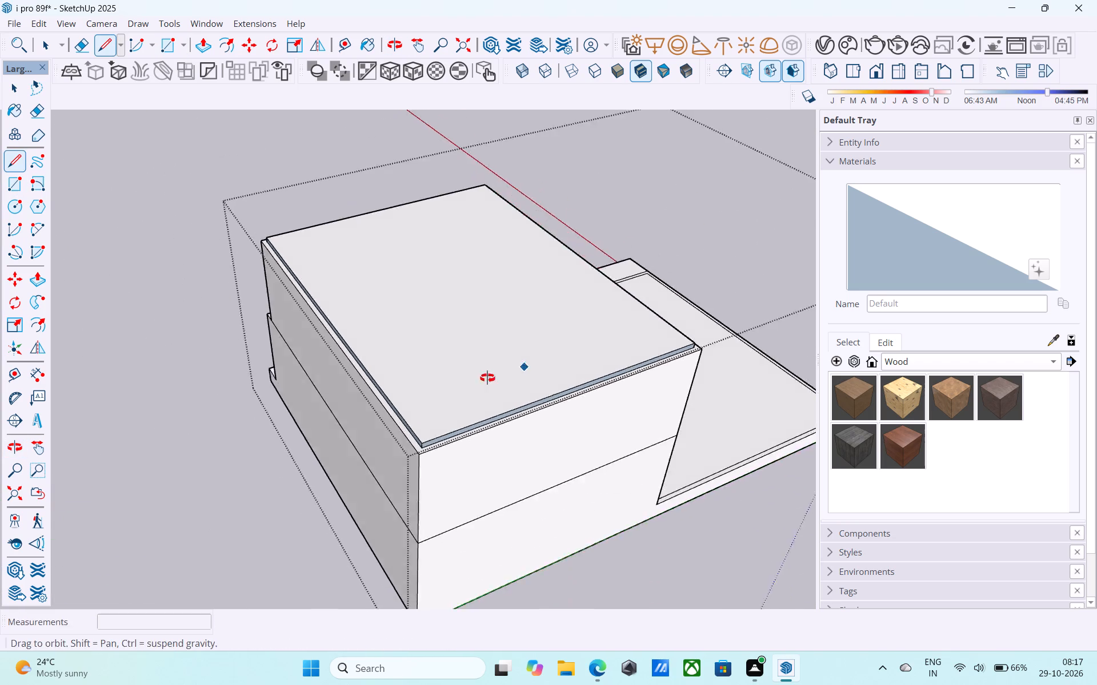
middle_drag(487, 378, 118, 384)
middle_drag(560, 355, 201, 364)
middle_drag(355, 328, 301, 345)
scroll(423, 387, up, 9)
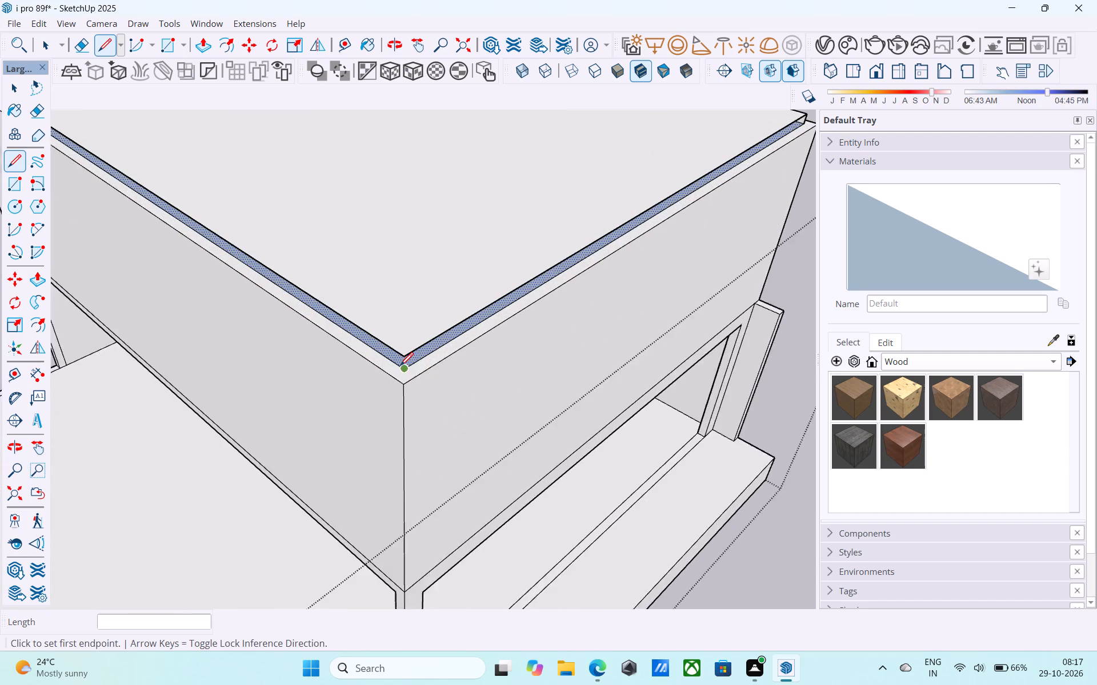
scroll(400, 367, up, 8)
click(414, 369)
click(411, 345)
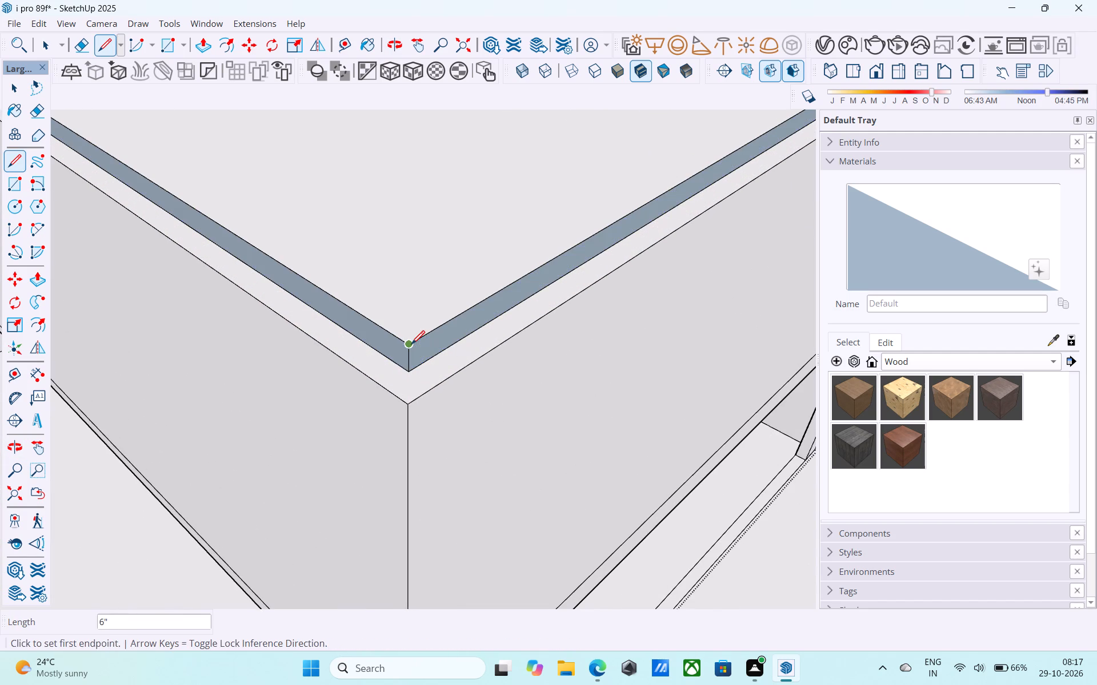
key(space)
Reverse the two blue slab side faces that meet at this corner so their front sides face outward.
scroll(412, 344, down, 3)
middle_drag(412, 344, 442, 261)
scroll(460, 368, up, 2)
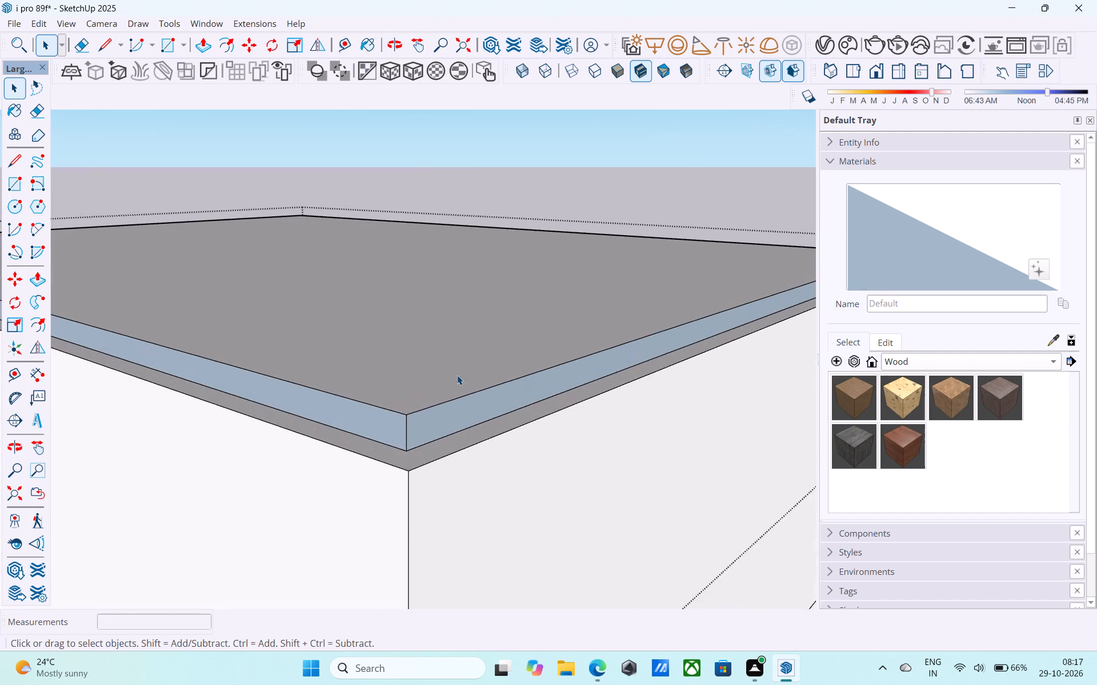
scroll(457, 375, up, 5)
middle_drag(401, 426, 444, 329)
shift+scroll(441, 335, up, 1)
click(435, 336)
right_click(435, 336)
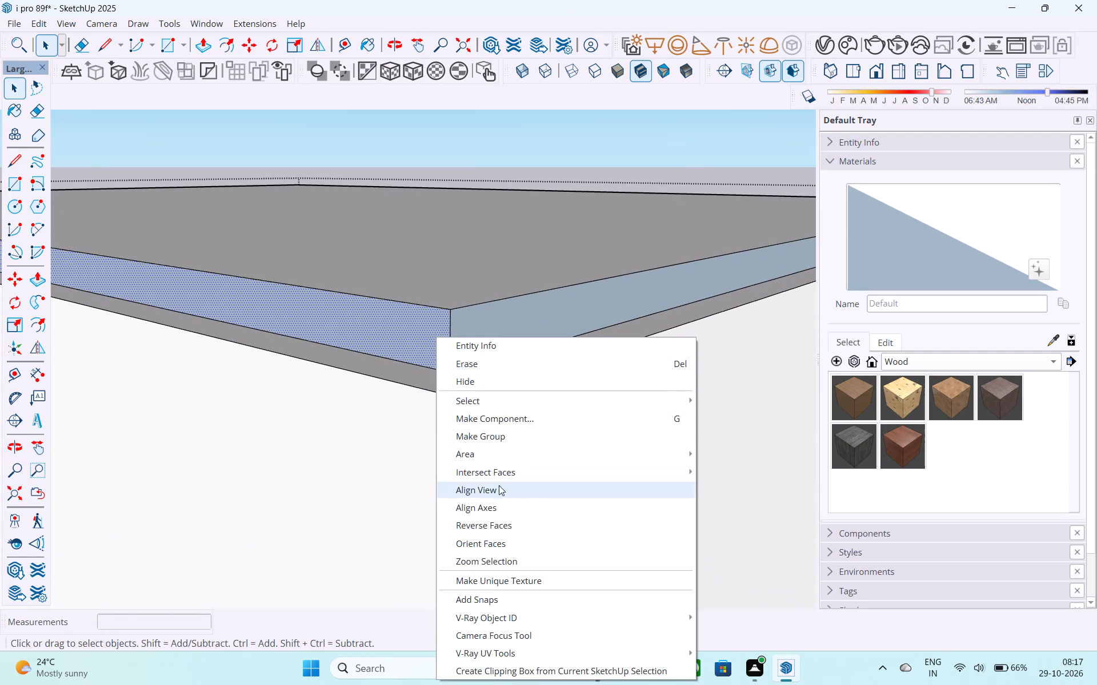
click(502, 518)
click(471, 325)
right_click(471, 325)
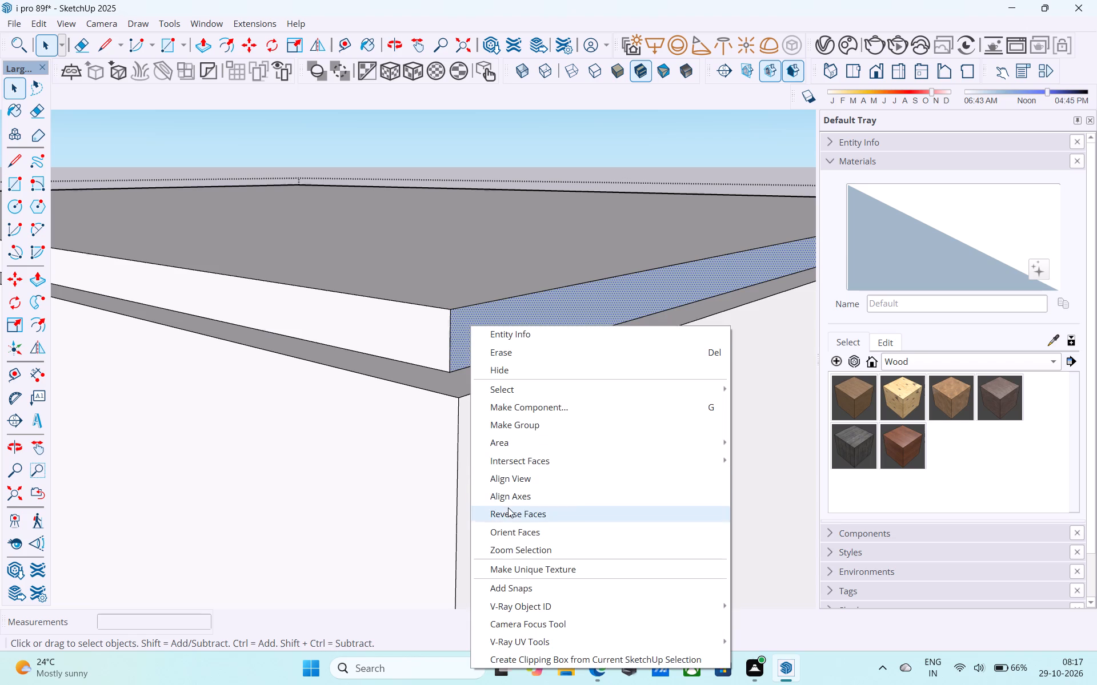
click(508, 507)
Reverse the remaining two blue side faces of the roof slab at the opposite corner.
scroll(504, 496, down, 5)
scroll(503, 493, up, 1)
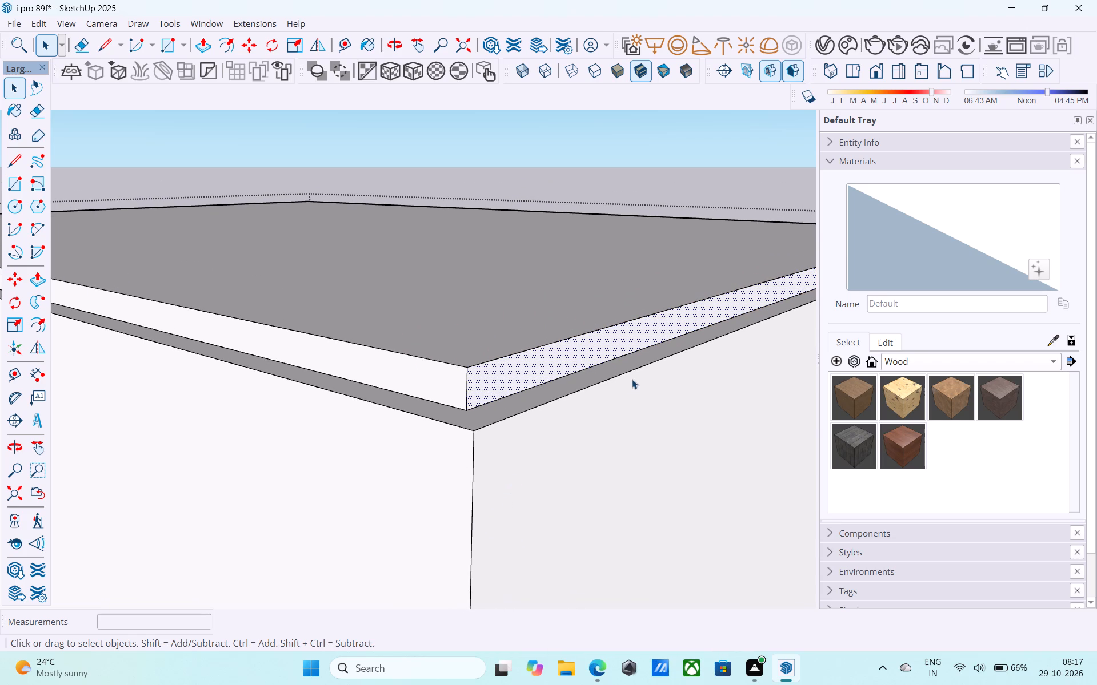
scroll(635, 377, down, 5)
middle_drag(634, 365, 425, 401)
scroll(413, 391, down, 14)
middle_drag(651, 380, 191, 384)
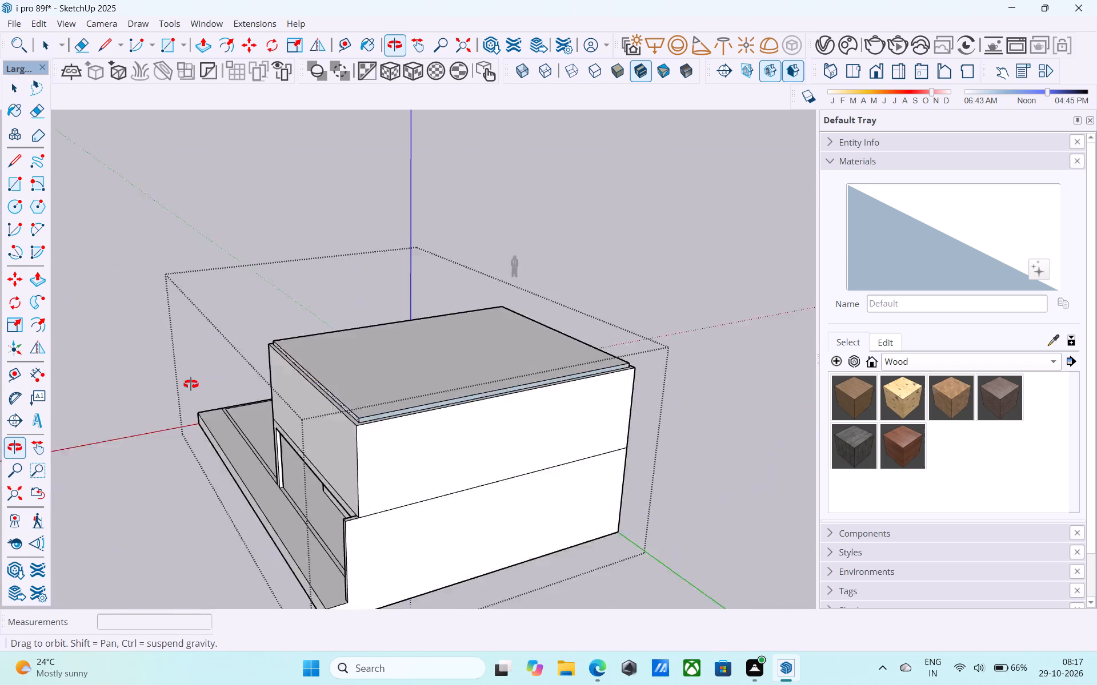
middle_drag(191, 384, 99, 384)
middle_drag(633, 411, 474, 405)
scroll(413, 394, up, 13)
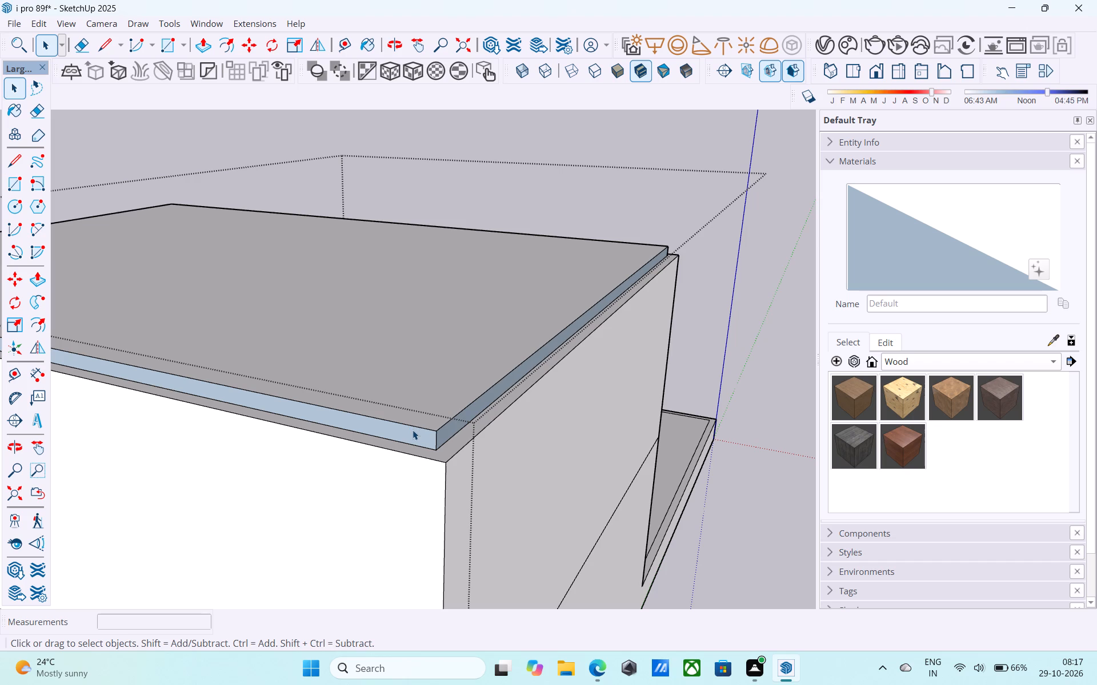
click(413, 430)
right_click(413, 430)
click(509, 276)
scroll(476, 424, up, 2)
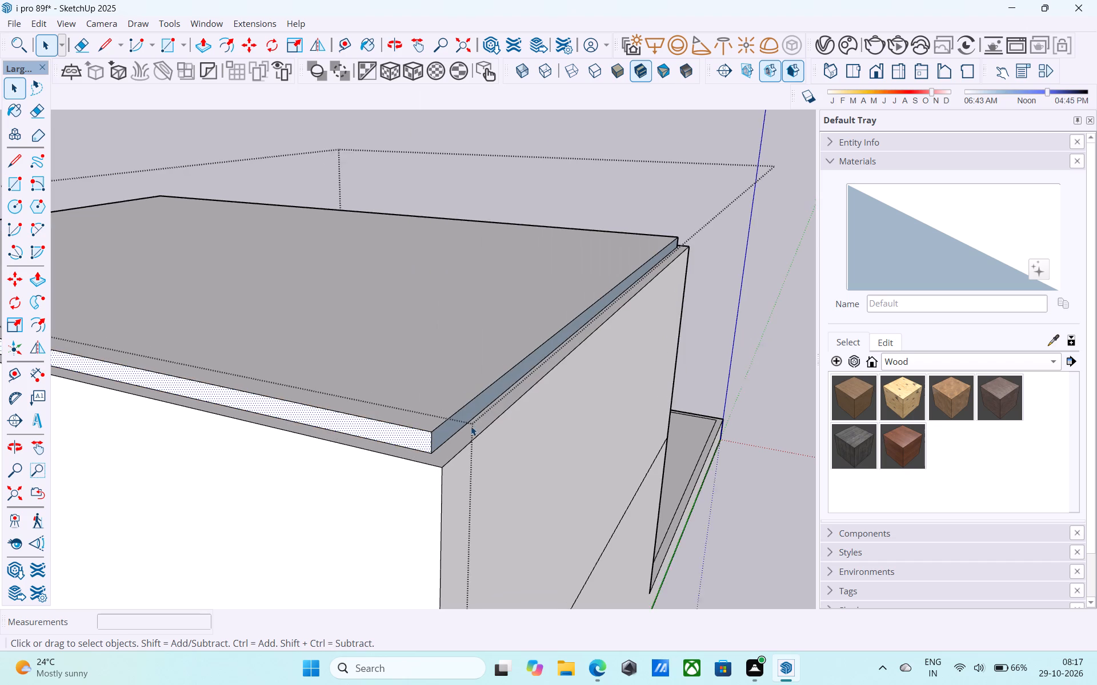
scroll(471, 426, up, 4)
click(437, 432)
right_click(437, 432)
drag(499, 287, 501, 281)
Push/Pull one side face of the roof slab outward so it is flush with the wall's outer face below.
scroll(727, 370, down, 6)
scroll(518, 393, up, 6)
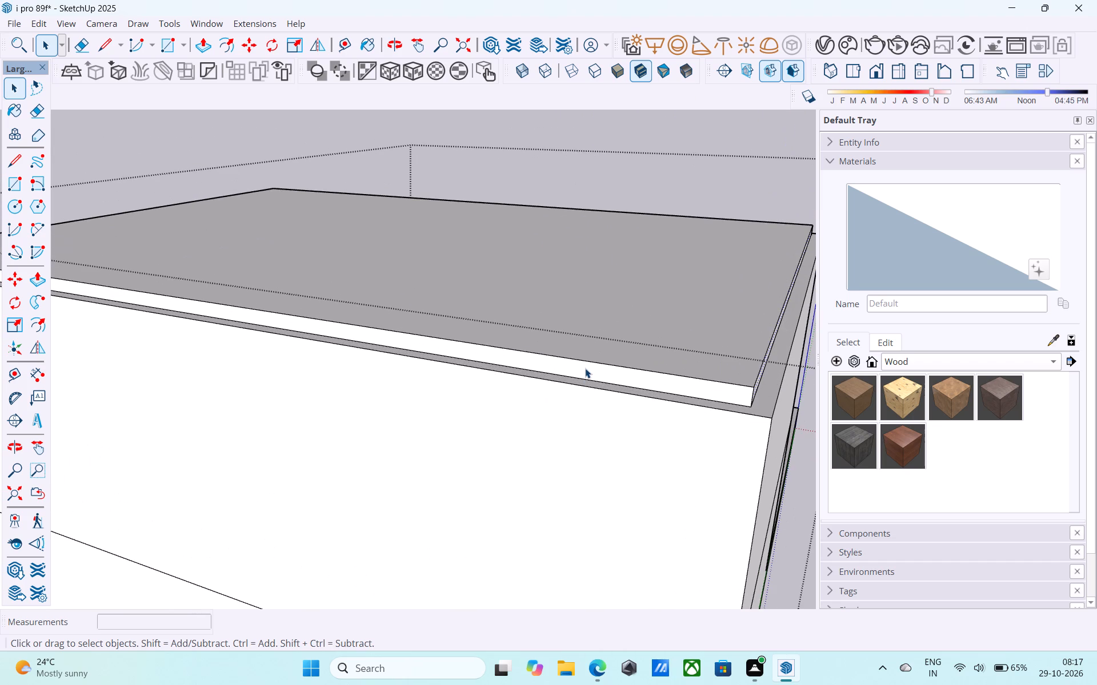
click(585, 369)
key(p)
click(587, 370)
click(581, 390)
scroll(581, 390, up, 1)
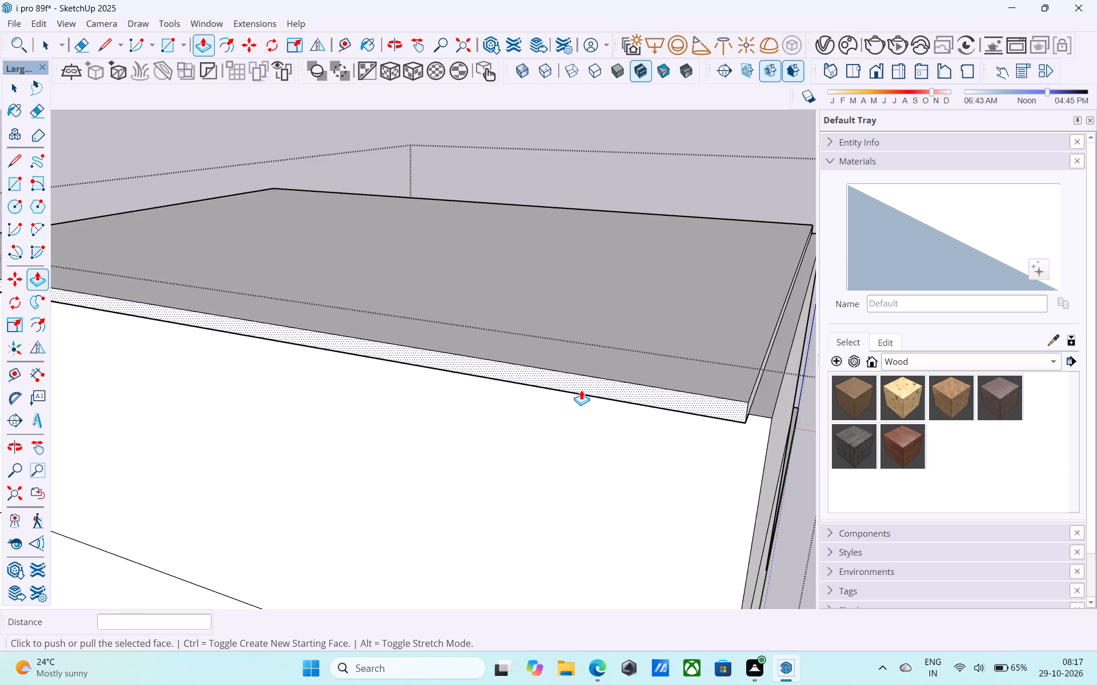
middle_drag(577, 387, 444, 309)
scroll(403, 307, down, 9)
scroll(422, 332, up, 10)
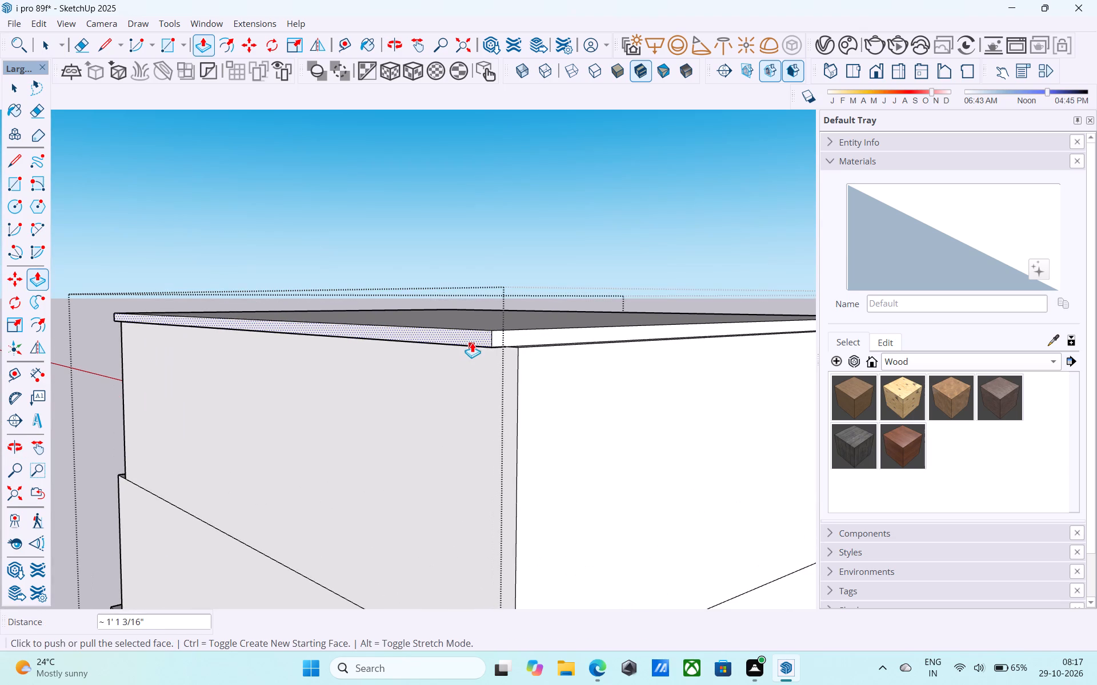
click(472, 342)
click(515, 369)
key(space)
Push/Pull the adjacent side face of the roof slab outward, flush with the outer face of the wall below.
click(529, 327)
click(532, 332)
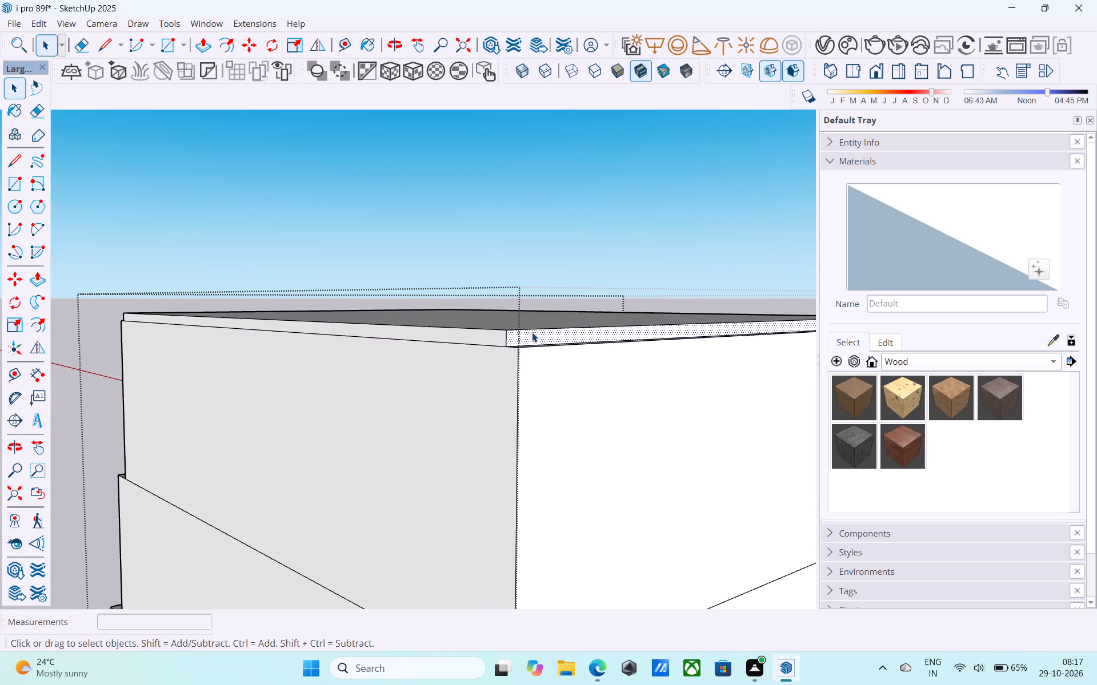
scroll(533, 333, up, 4)
key(p)
click(533, 333)
click(528, 368)
key(space)
scroll(528, 368, down, 2)
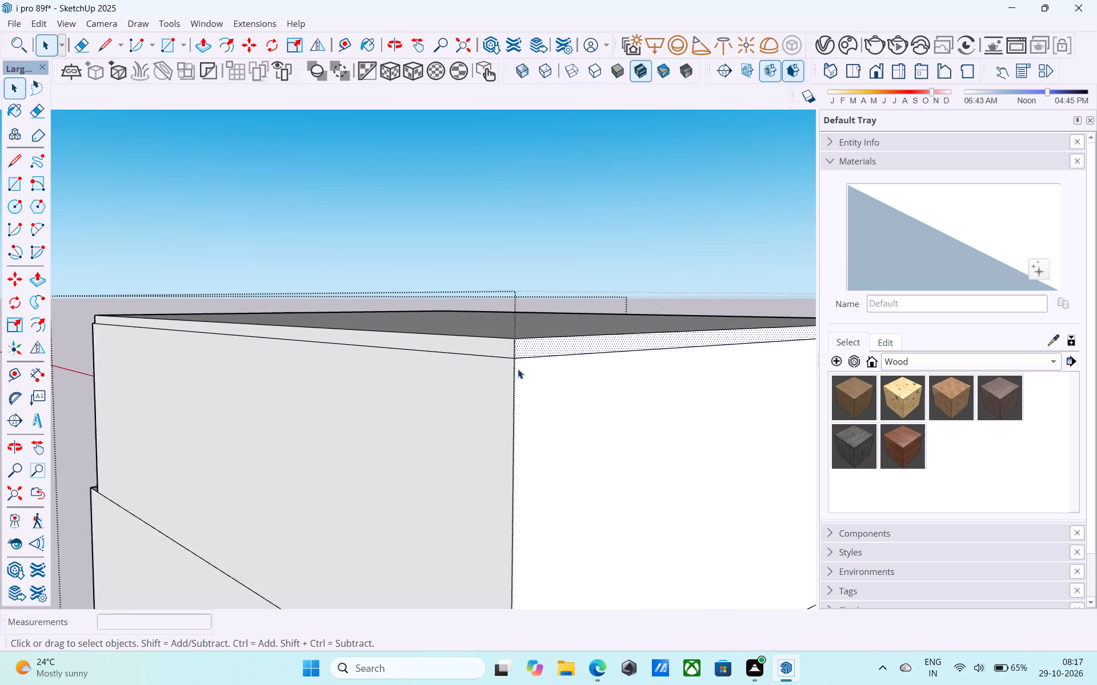
scroll(518, 369, down, 7)
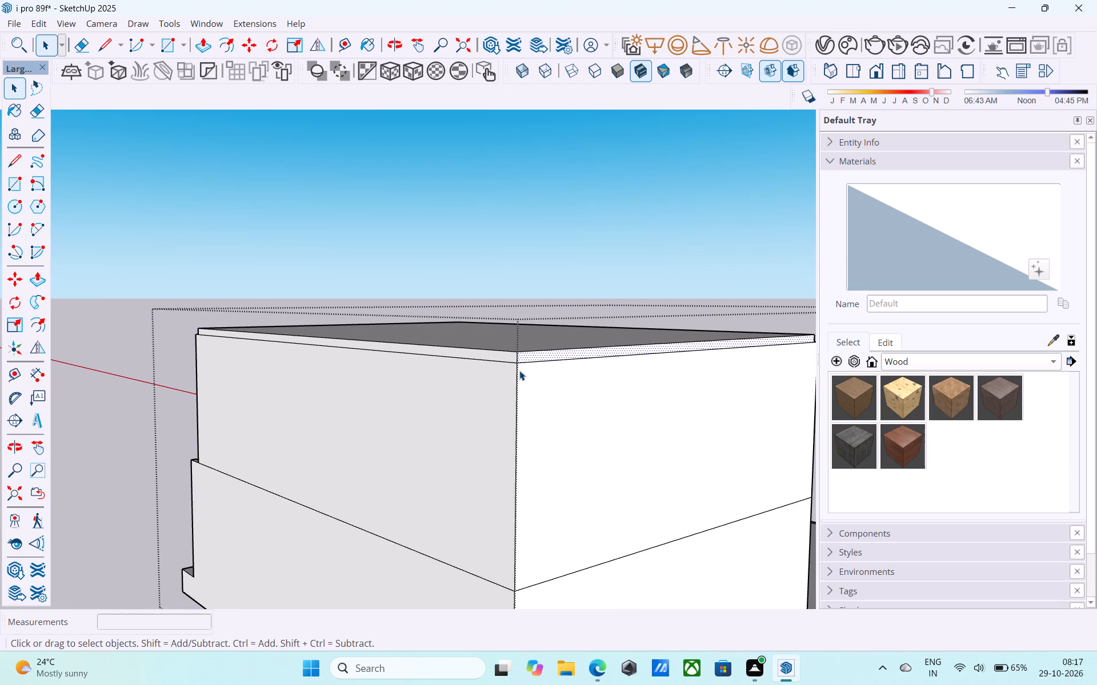
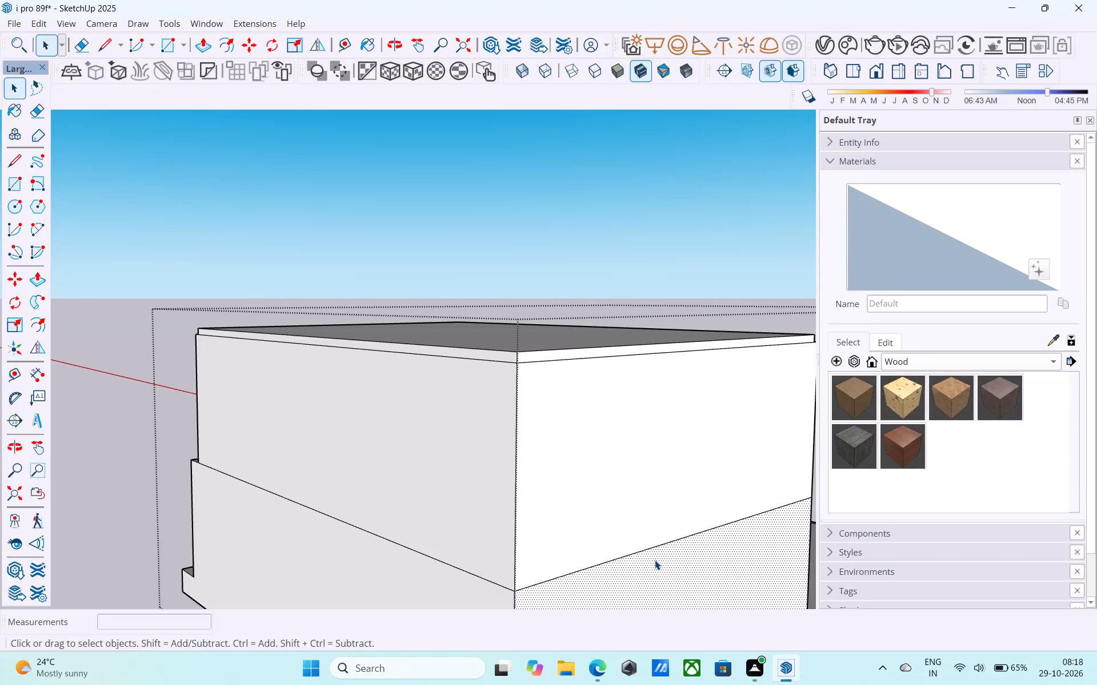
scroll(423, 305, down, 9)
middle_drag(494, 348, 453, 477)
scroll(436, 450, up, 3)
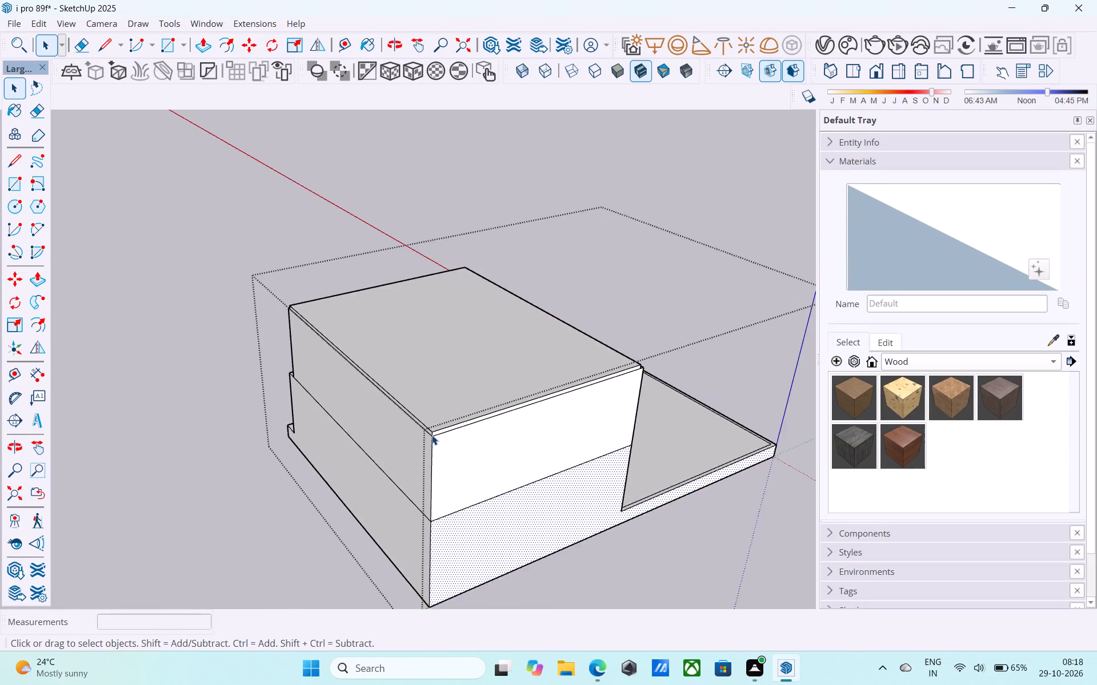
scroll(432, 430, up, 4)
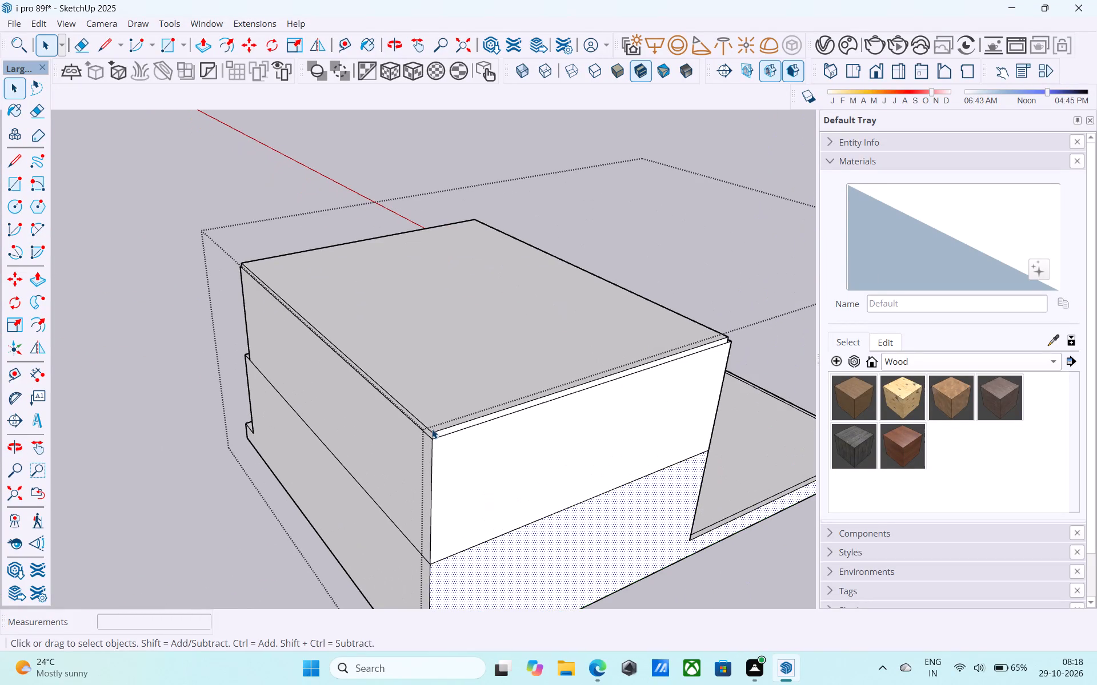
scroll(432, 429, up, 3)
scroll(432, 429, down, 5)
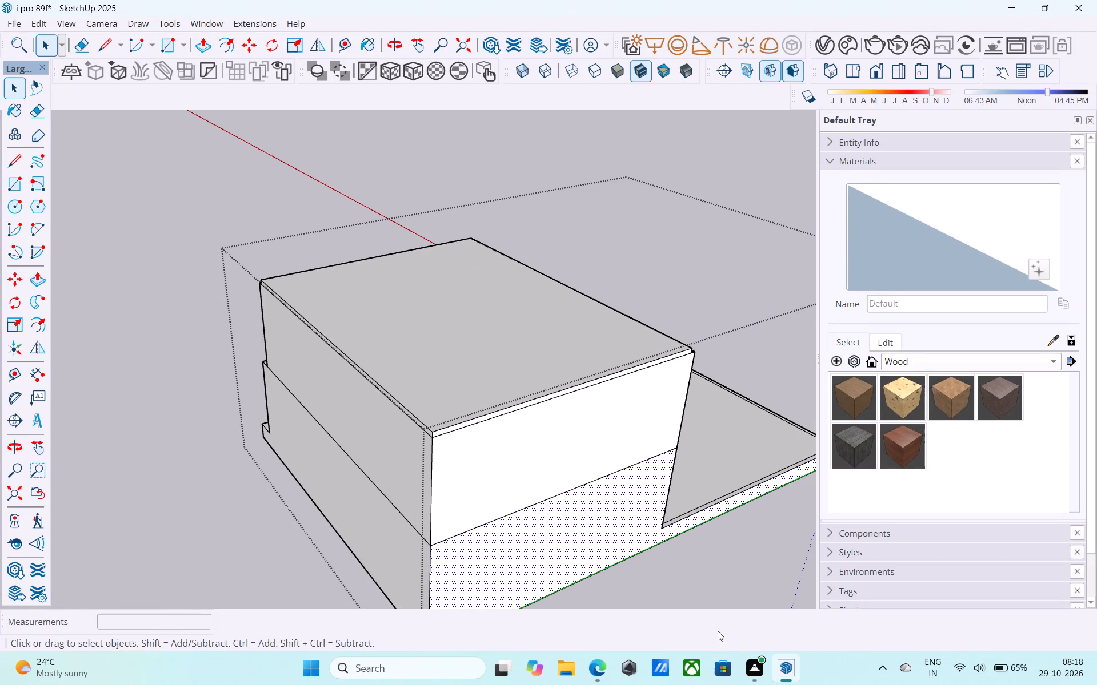
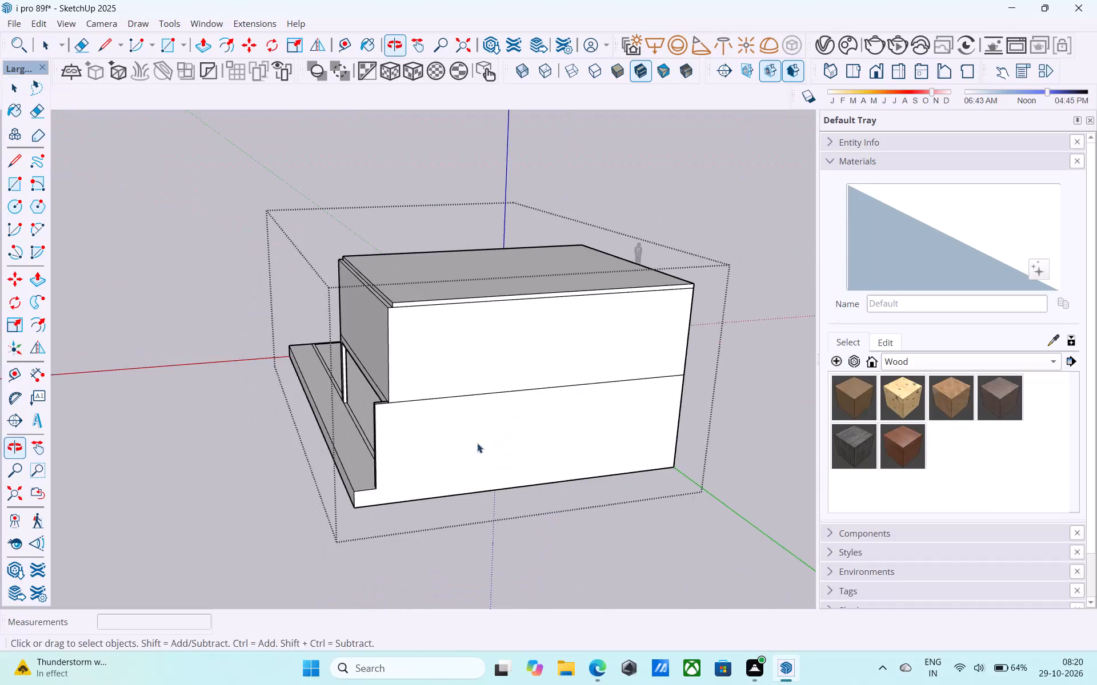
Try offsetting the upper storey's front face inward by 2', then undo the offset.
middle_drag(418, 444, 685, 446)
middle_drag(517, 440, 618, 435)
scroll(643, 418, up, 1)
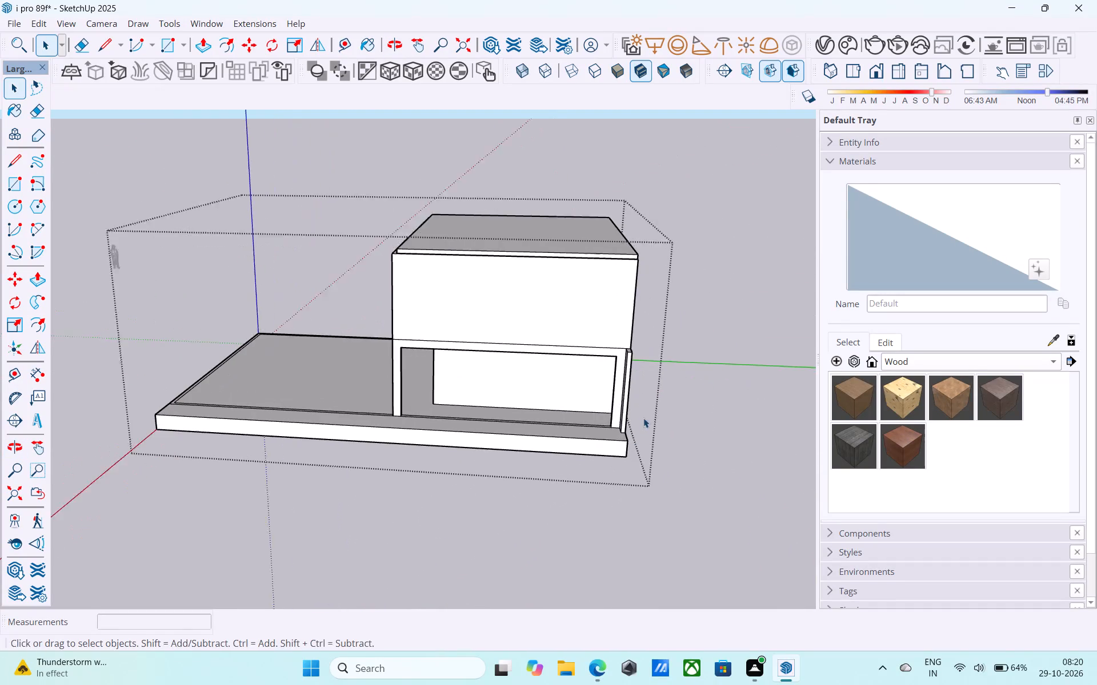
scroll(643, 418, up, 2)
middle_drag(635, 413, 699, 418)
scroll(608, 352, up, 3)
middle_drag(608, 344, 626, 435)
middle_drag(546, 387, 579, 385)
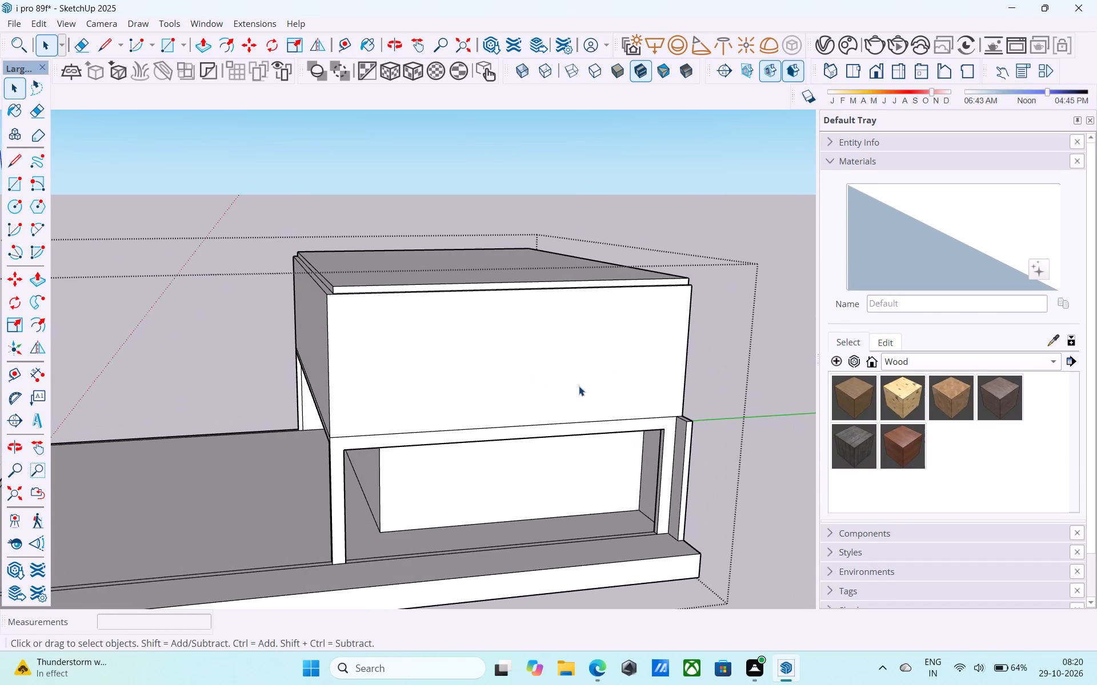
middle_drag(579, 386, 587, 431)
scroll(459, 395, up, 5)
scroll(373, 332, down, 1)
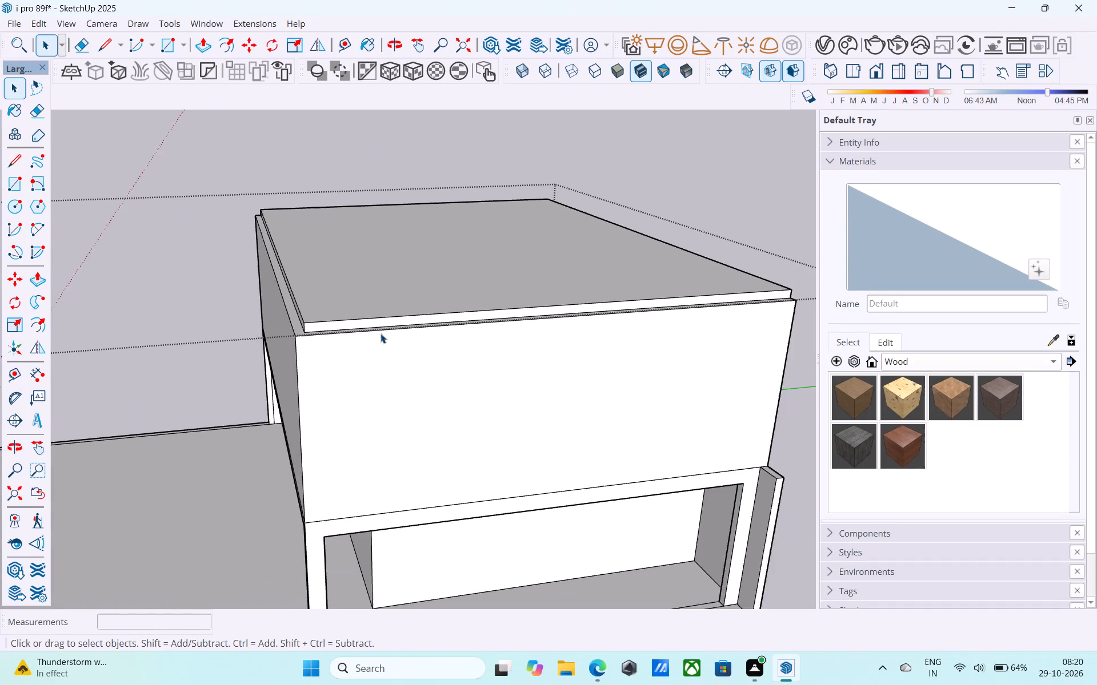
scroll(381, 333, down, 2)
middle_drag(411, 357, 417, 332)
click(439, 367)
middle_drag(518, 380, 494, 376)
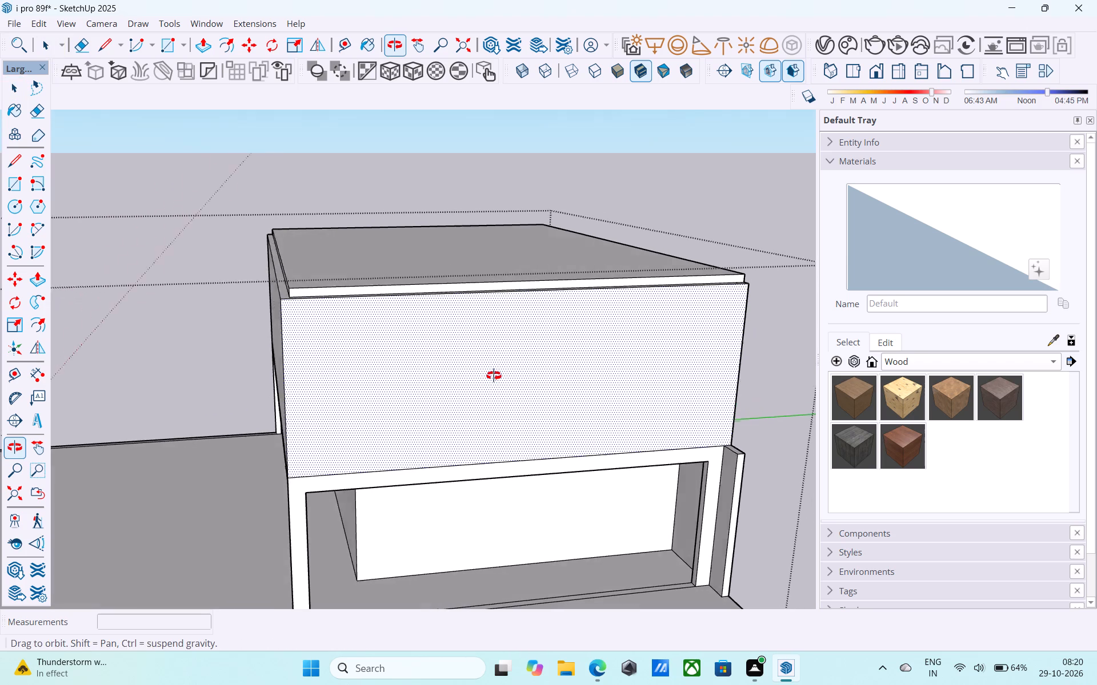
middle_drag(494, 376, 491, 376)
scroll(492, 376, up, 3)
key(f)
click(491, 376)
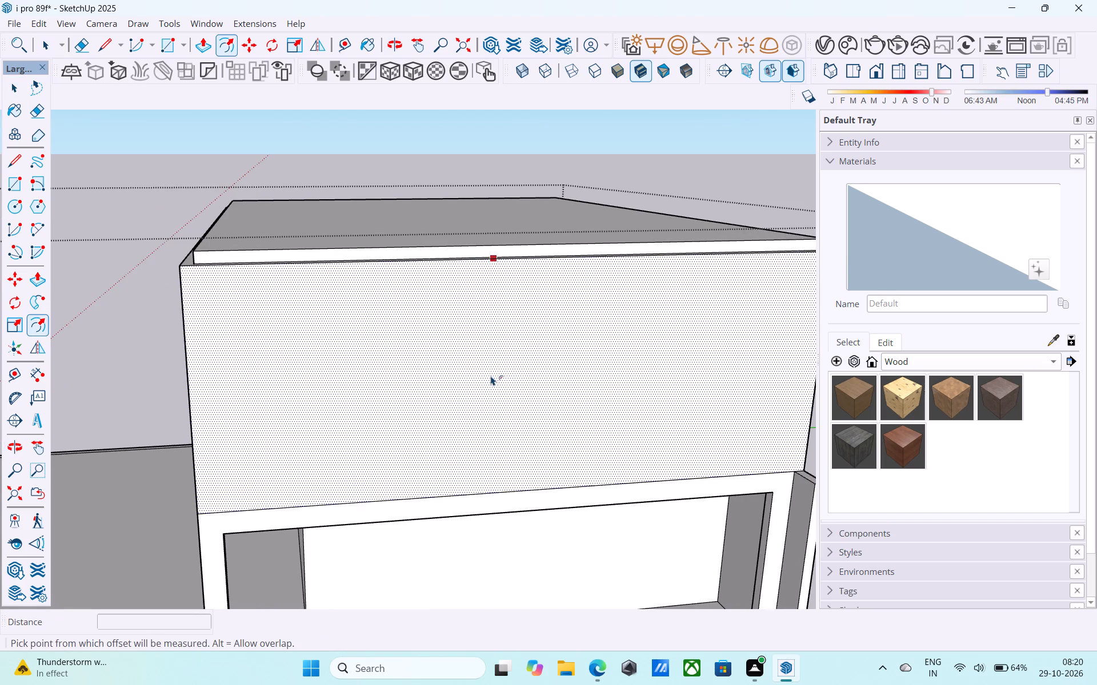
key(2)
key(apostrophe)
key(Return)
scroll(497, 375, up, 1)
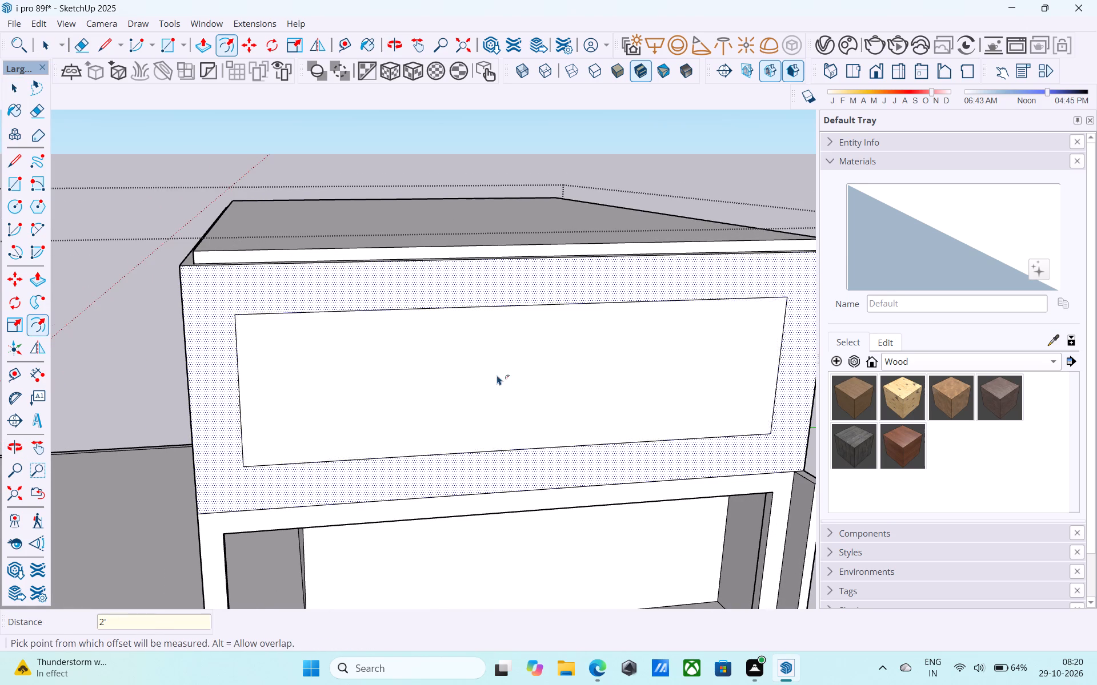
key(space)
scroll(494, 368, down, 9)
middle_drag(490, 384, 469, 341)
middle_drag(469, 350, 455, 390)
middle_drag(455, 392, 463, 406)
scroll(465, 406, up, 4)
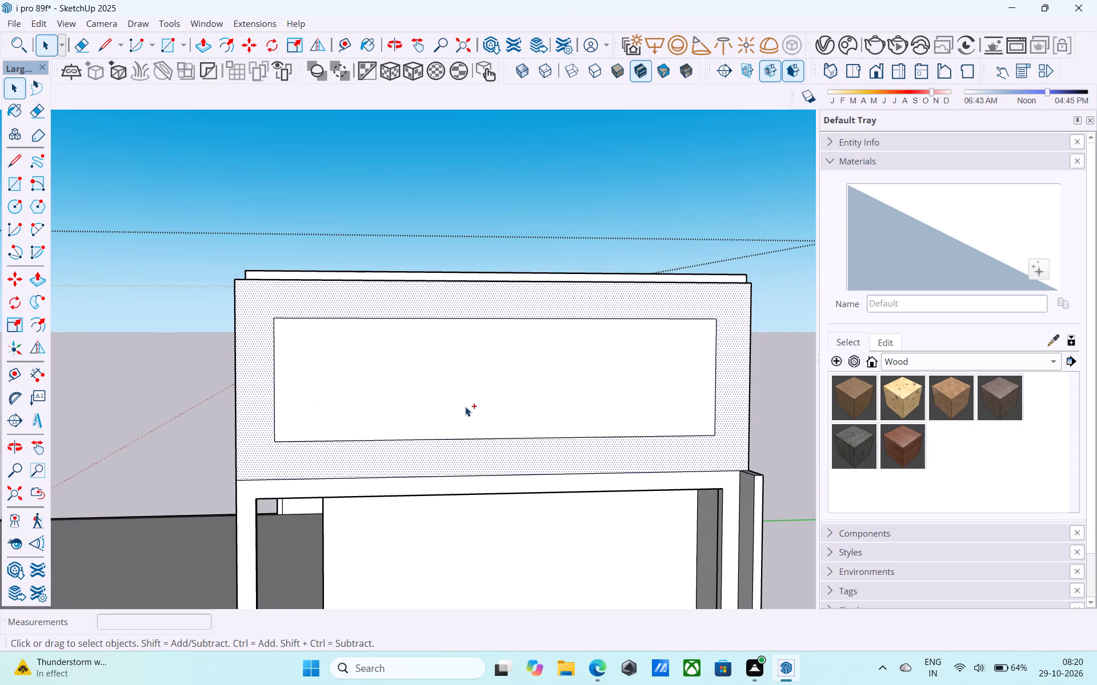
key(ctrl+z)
Offset the upper storey's front face outline inward by 1' to form a border frame.
key(f)
click(455, 397)
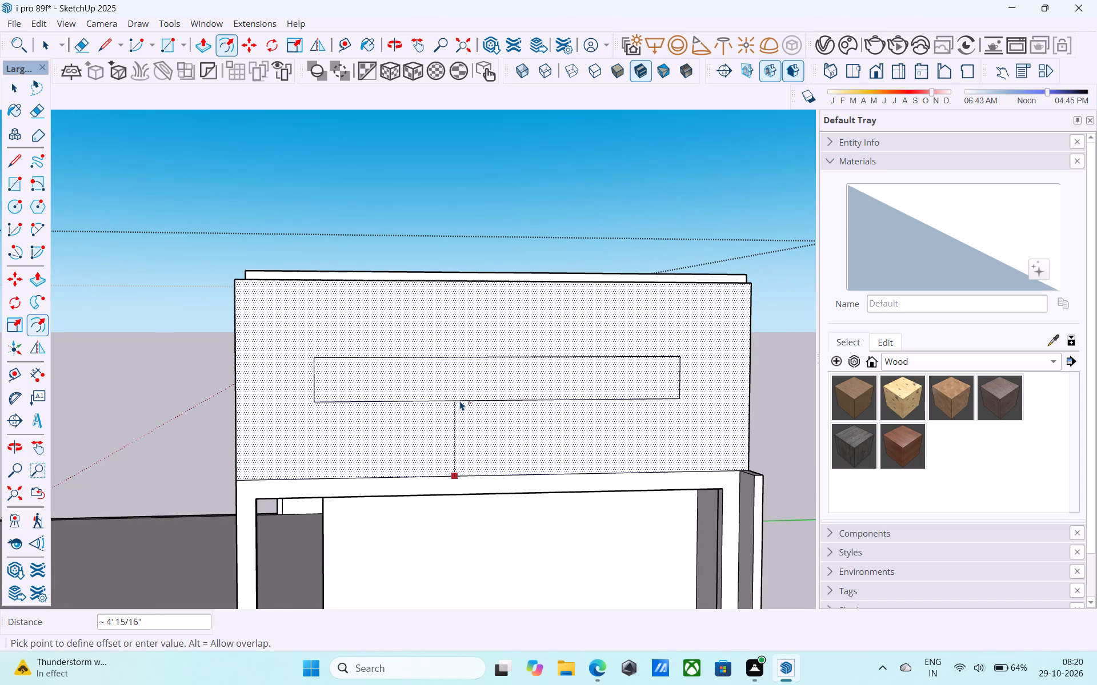
text(1')
key(Return)
key(space)
Copy the inset rectangle's vertical edge nearest the lower storey's projecting side wall 8' inward along the upper front face.
scroll(460, 400, down, 4)
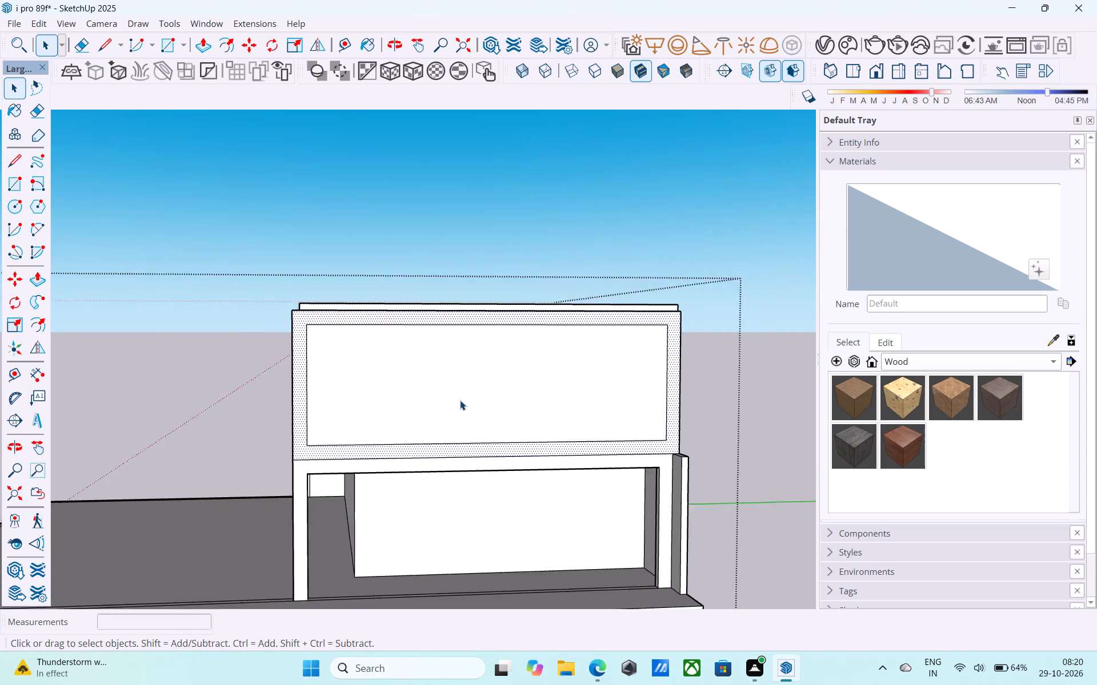
middle_drag(460, 400, 437, 417)
middle_drag(449, 430, 493, 445)
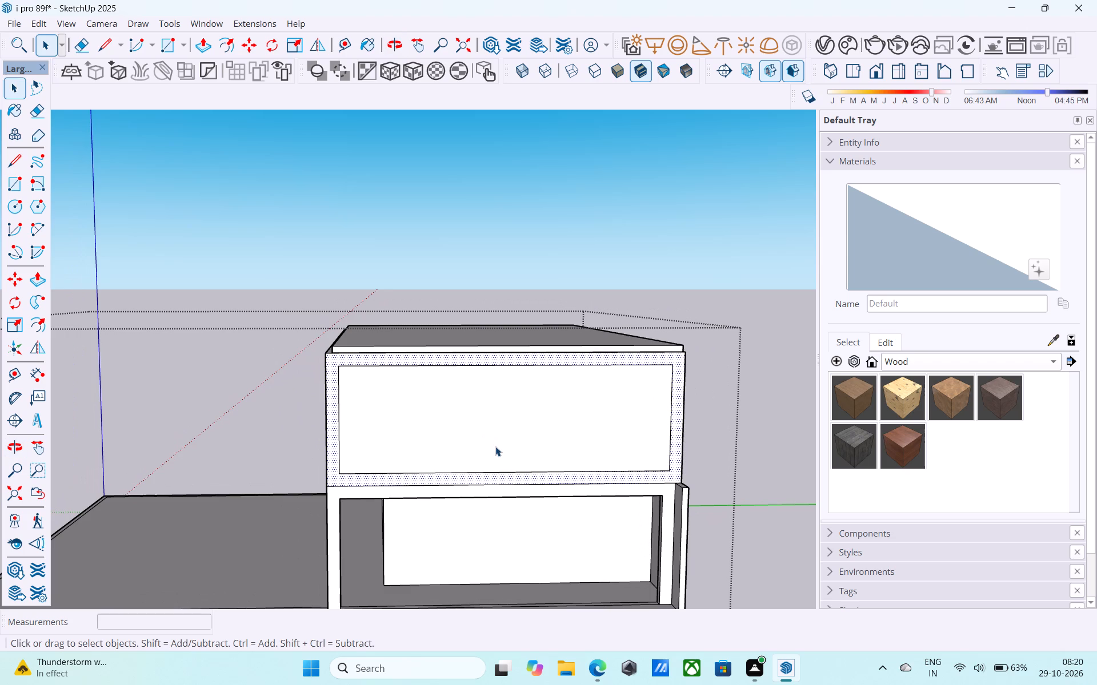
middle_click(495, 446)
shift+middle_drag(507, 438, 470, 414)
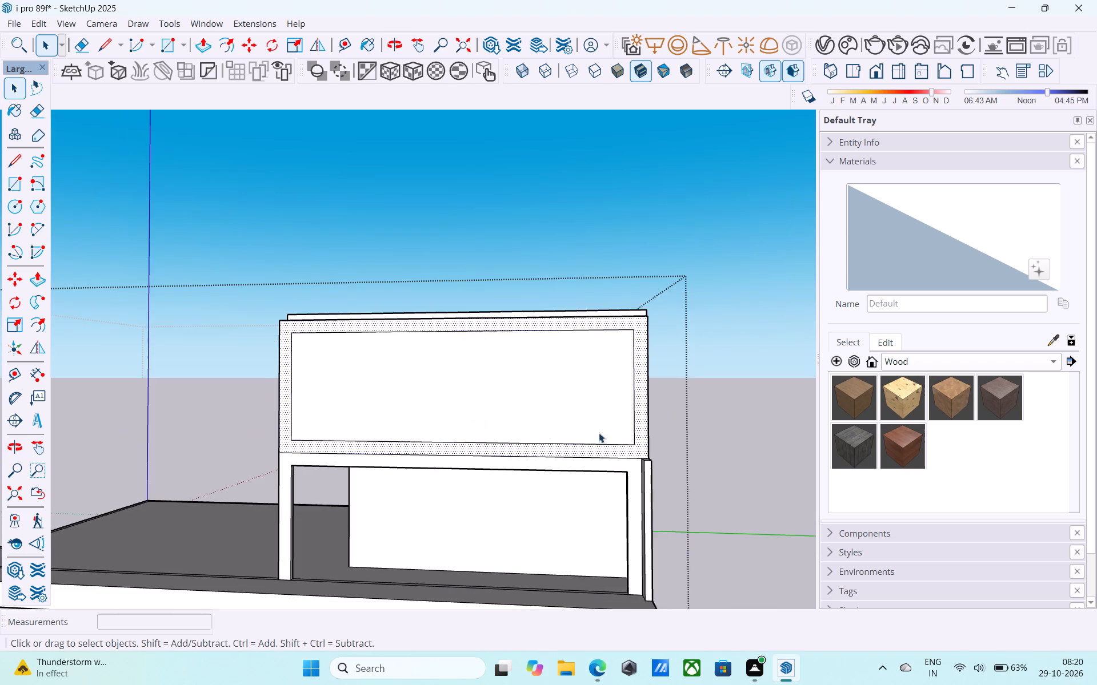
scroll(609, 433, up, 4)
scroll(613, 429, down, 3)
shift+middle_drag(613, 429, 664, 485)
click(552, 431)
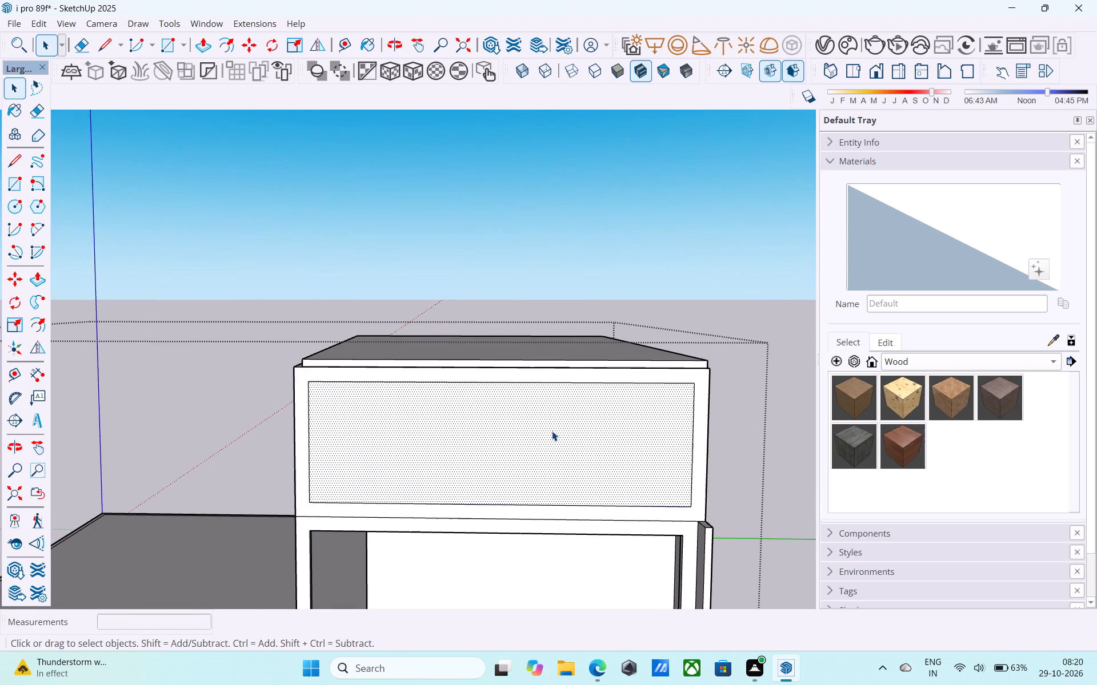
scroll(552, 431, up, 4)
scroll(549, 427, down, 9)
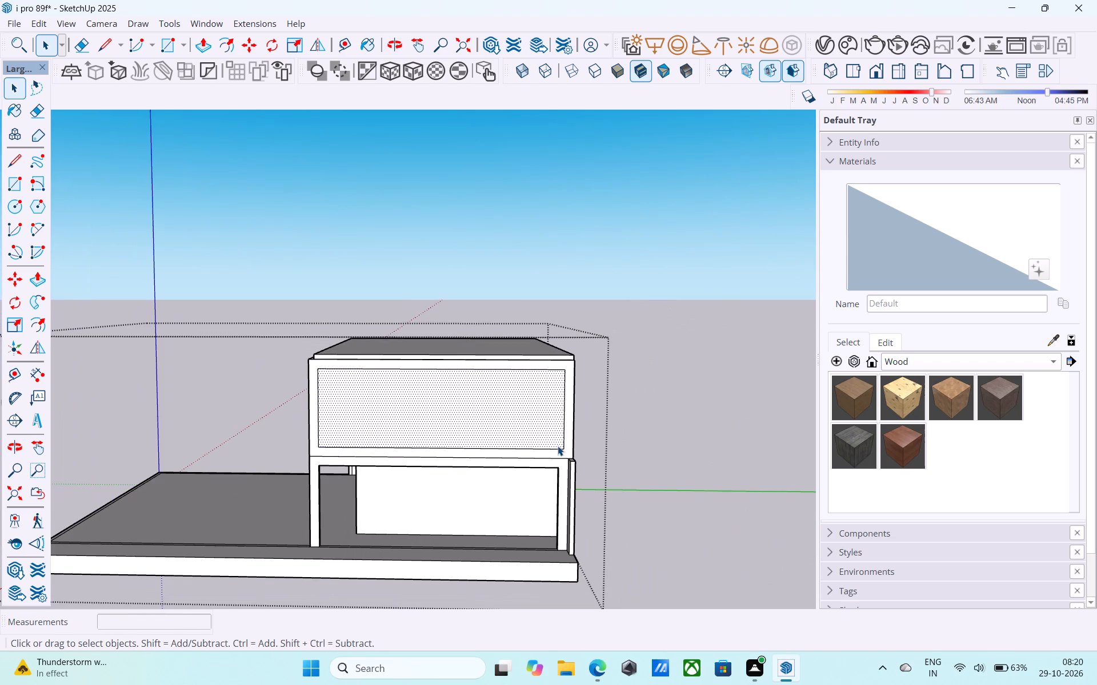
click(564, 432)
scroll(559, 442, up, 3)
key(m)
scroll(559, 443, up, 2)
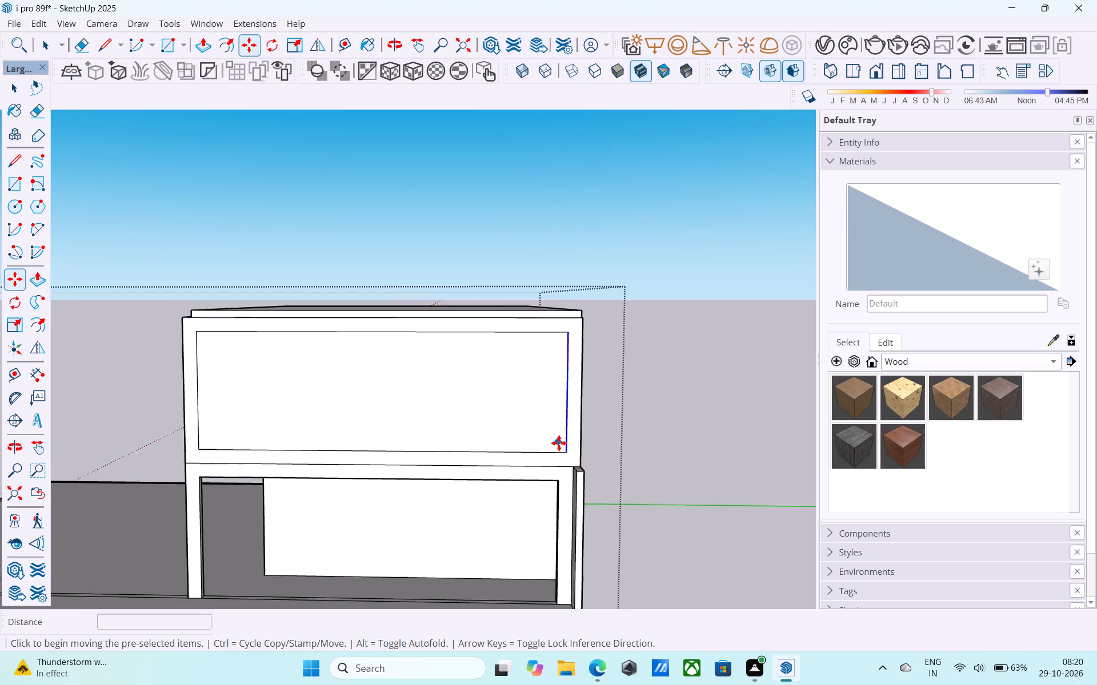
scroll(559, 443, up, 2)
click(567, 456)
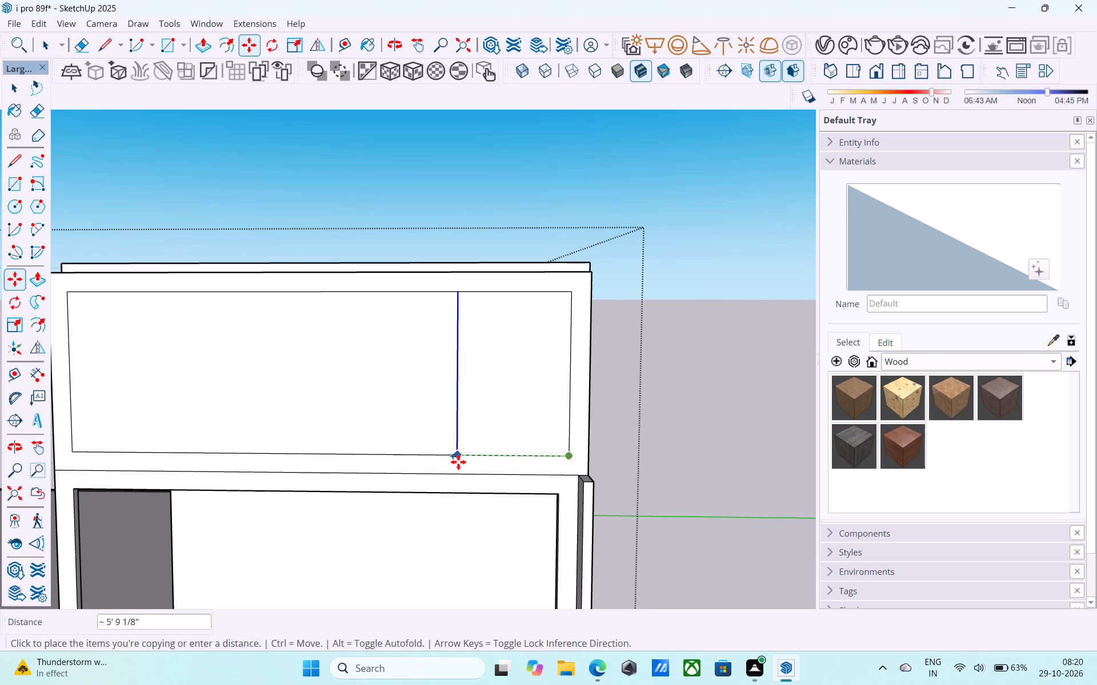
scroll(461, 462, down, 4)
middle_drag(461, 462, 471, 462)
scroll(471, 462, up, 3)
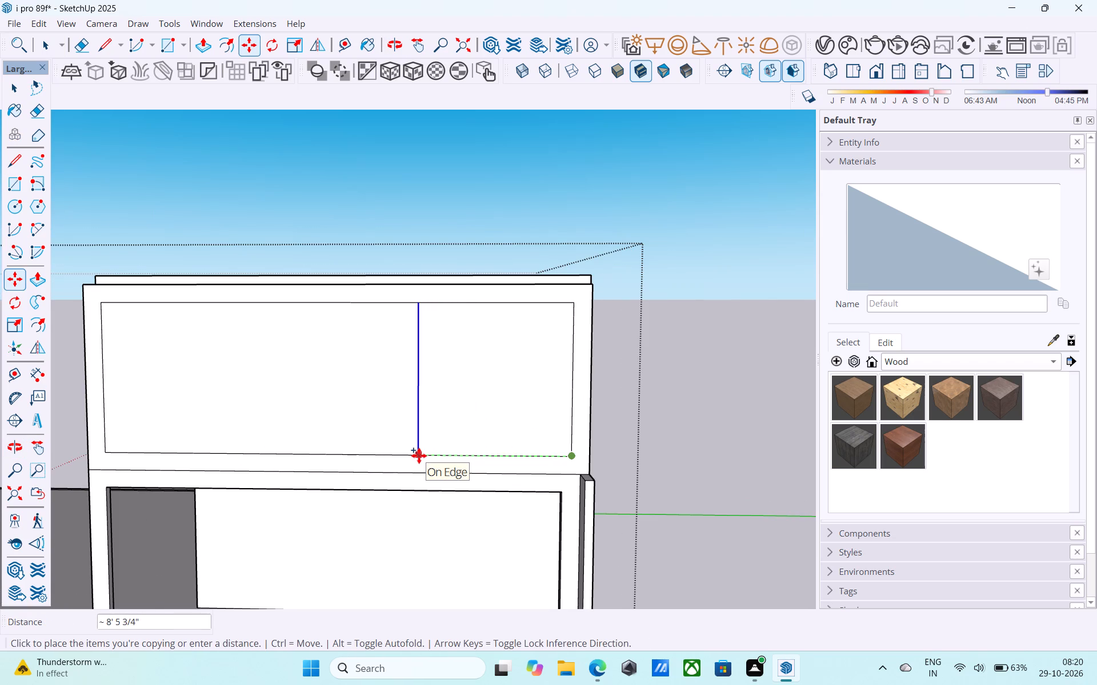
text(8')
key(Return)
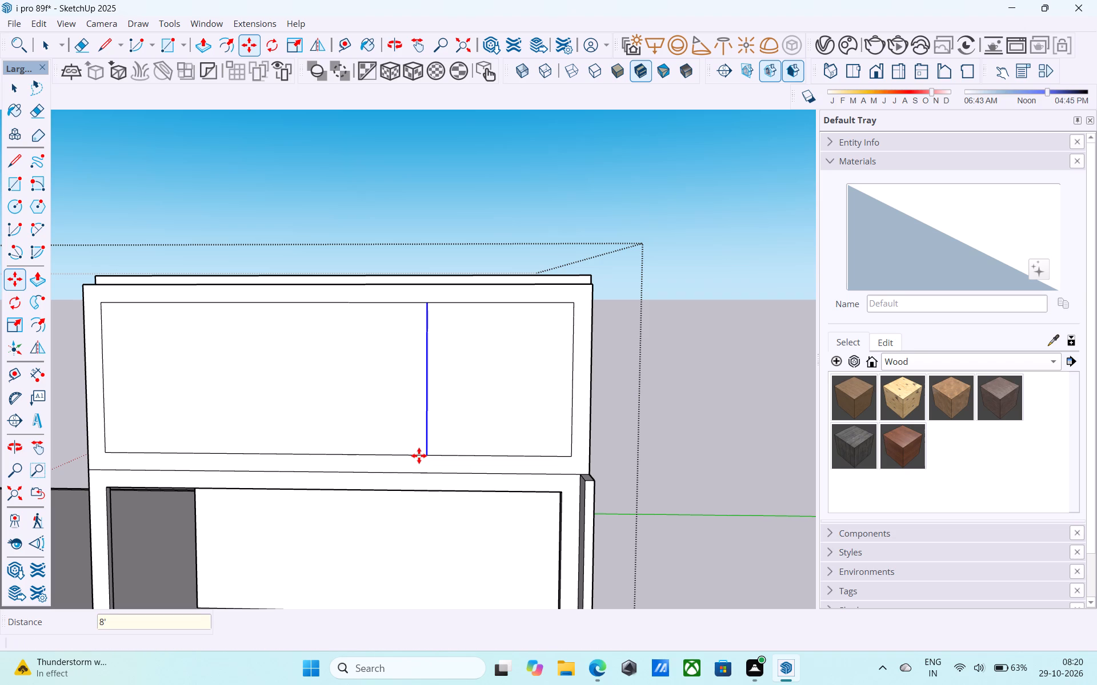
Copy the new vertical divider line about 6" further toward the wider panel to outline a narrow mullion strip.
scroll(419, 456, up, 4)
click(431, 454)
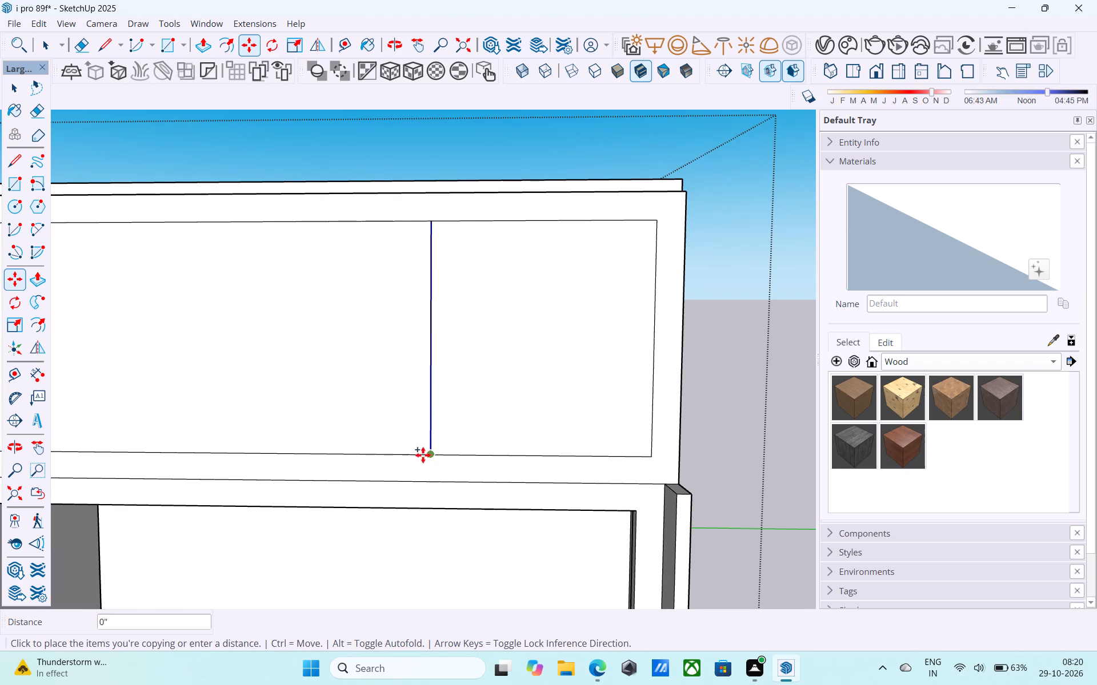
click(417, 456)
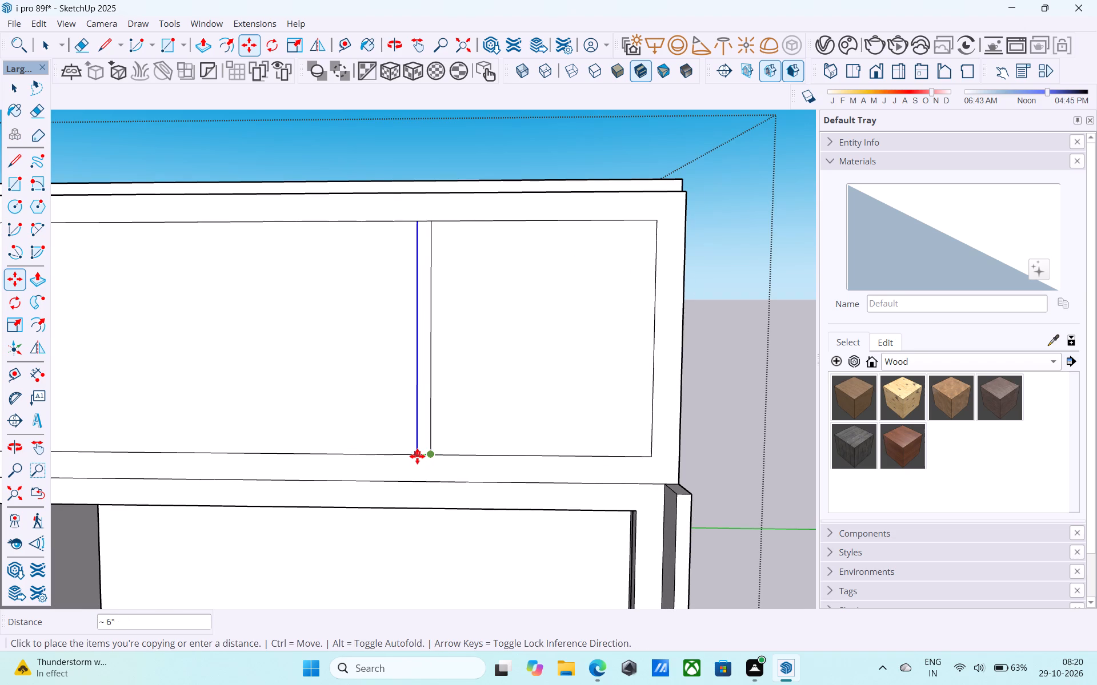
key(space)
Push the two panels on either side of the mullion strip through the front wall to open up the upper storey.
scroll(457, 445, down, 5)
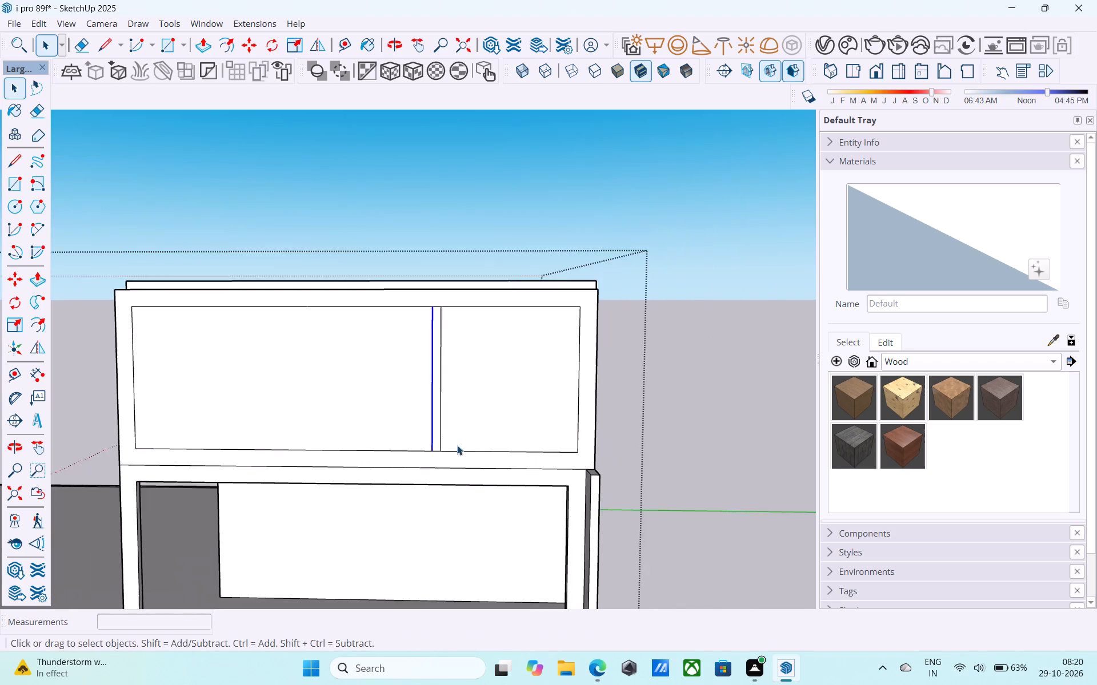
middle_drag(457, 445, 465, 497)
click(474, 461)
scroll(474, 461, up, 6)
key(p)
click(474, 461)
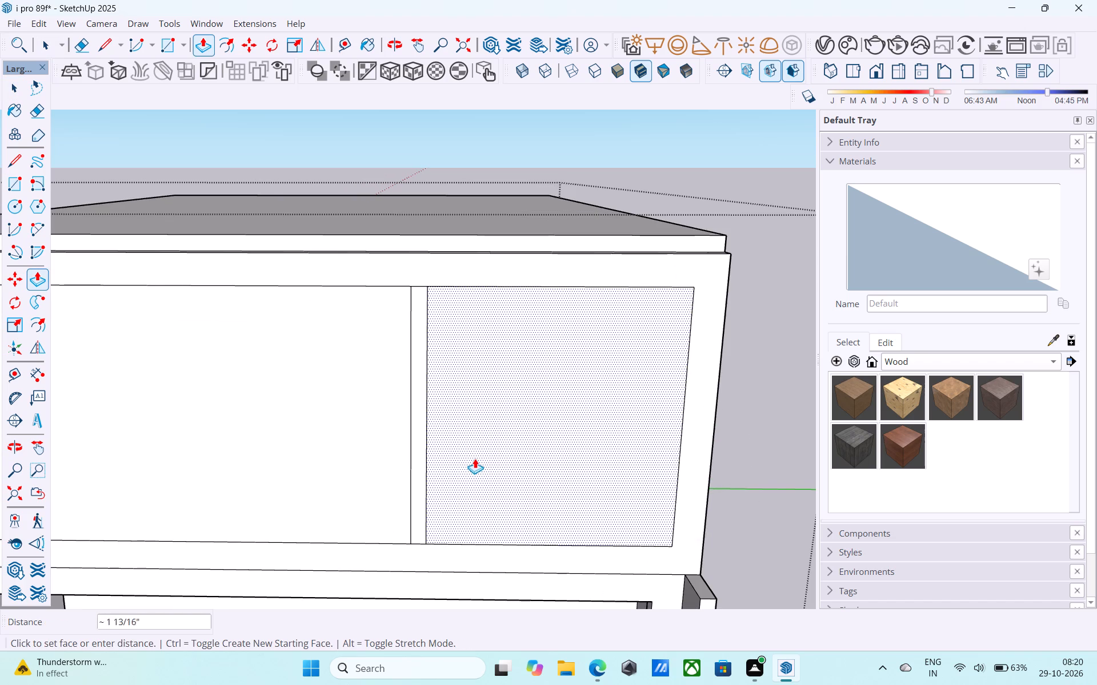
click(483, 424)
double_click(302, 416)
key(space)
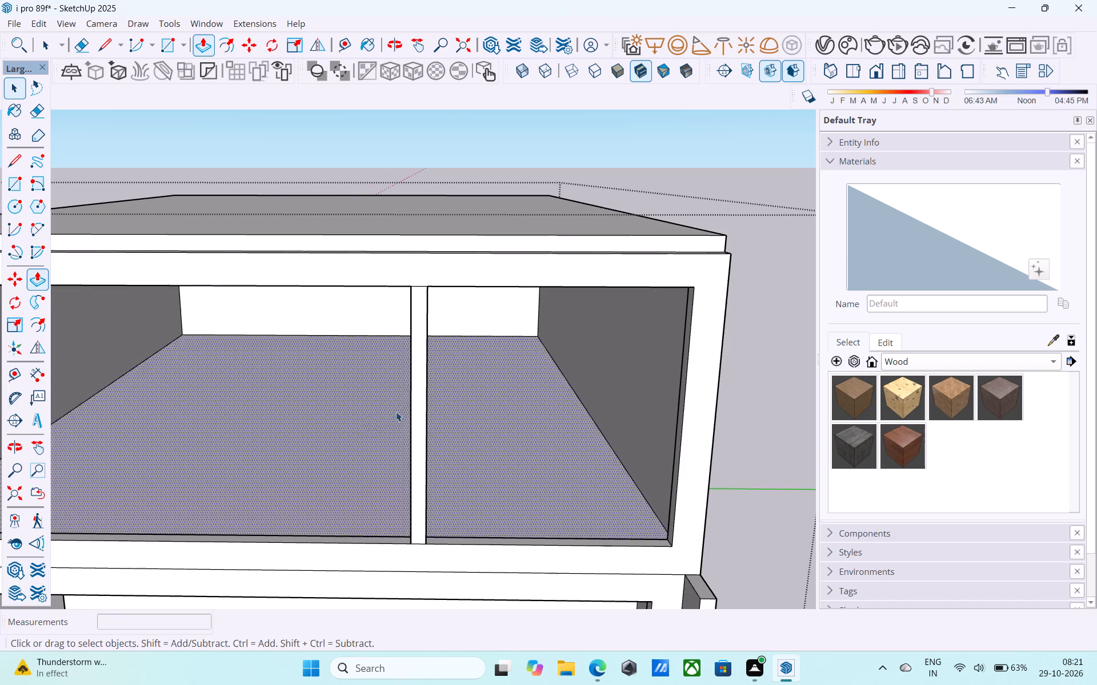
Pull the mullion's side face out 6" toward the wider opening to thicken the divider.
scroll(434, 440, down, 4)
middle_drag(439, 444, 619, 442)
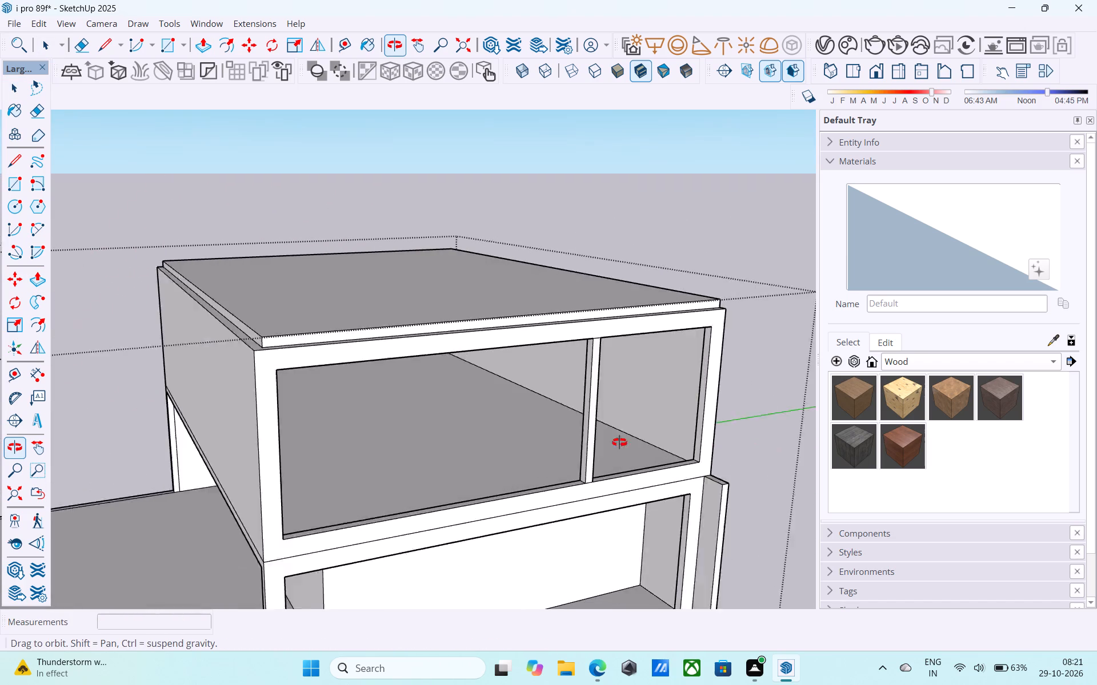
middle_drag(619, 442, 640, 435)
shift+middle_drag(640, 435, 574, 479)
scroll(575, 477, up, 3)
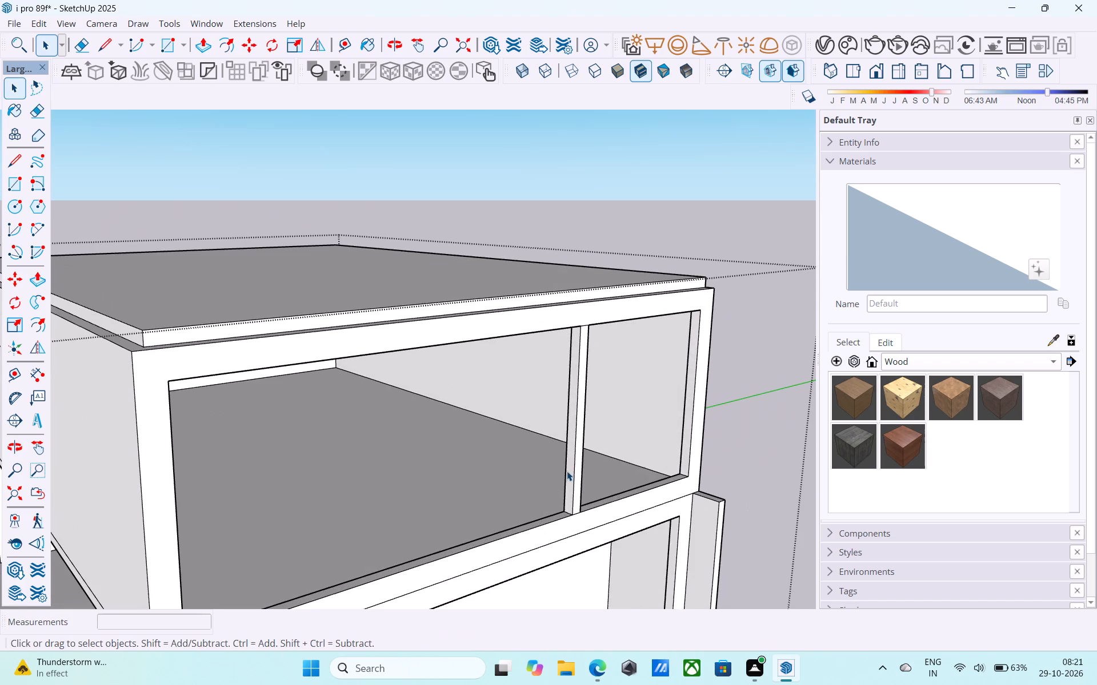
click(567, 471)
scroll(568, 470, up, 4)
click(572, 470)
key(p)
click(572, 470)
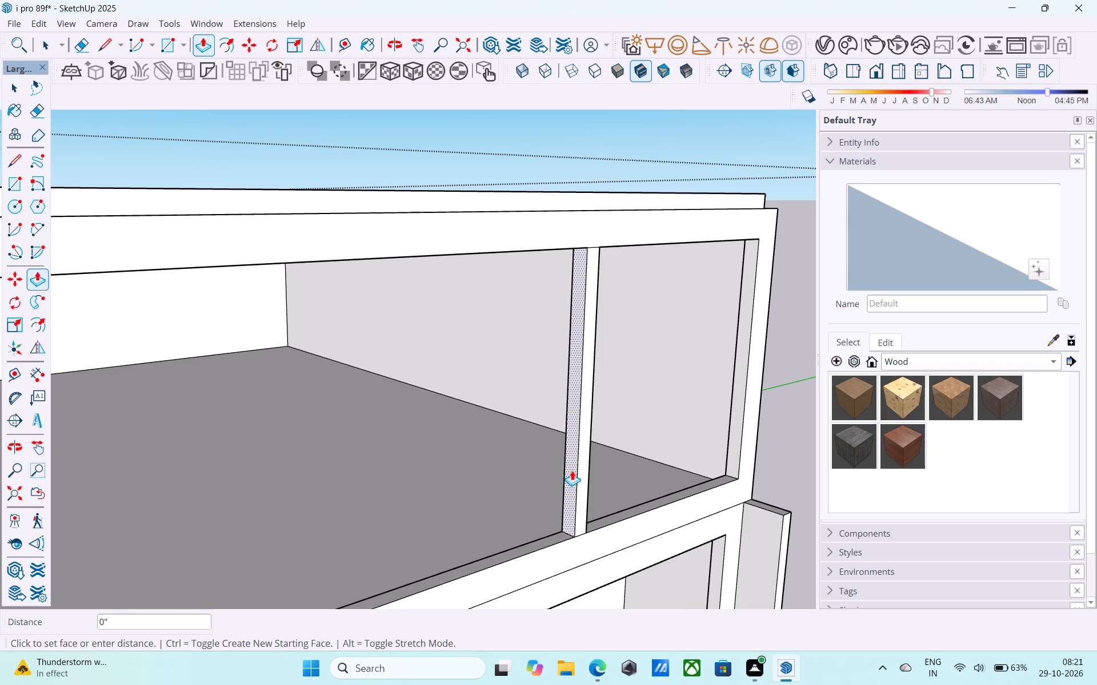
text(6")
key(Return)
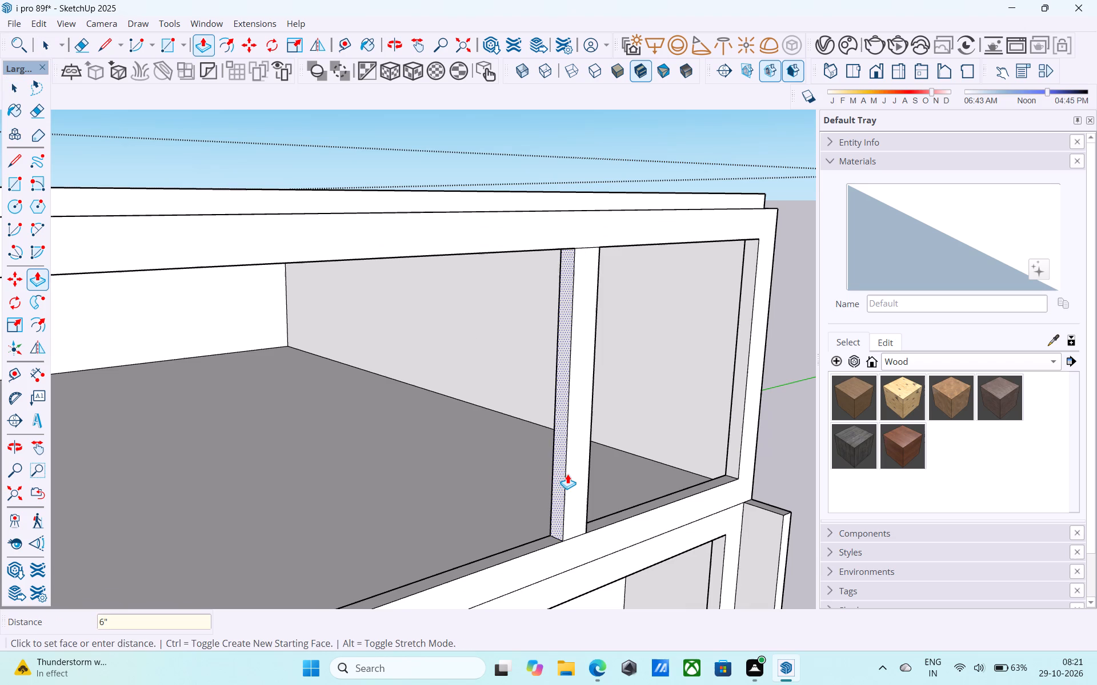
key(space)
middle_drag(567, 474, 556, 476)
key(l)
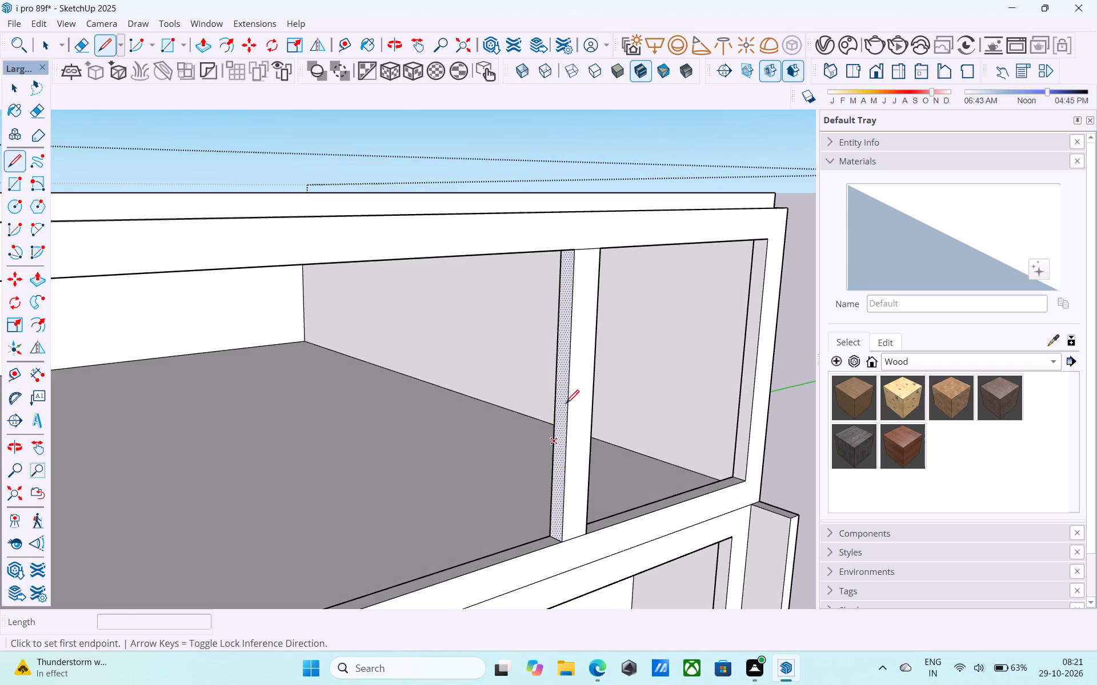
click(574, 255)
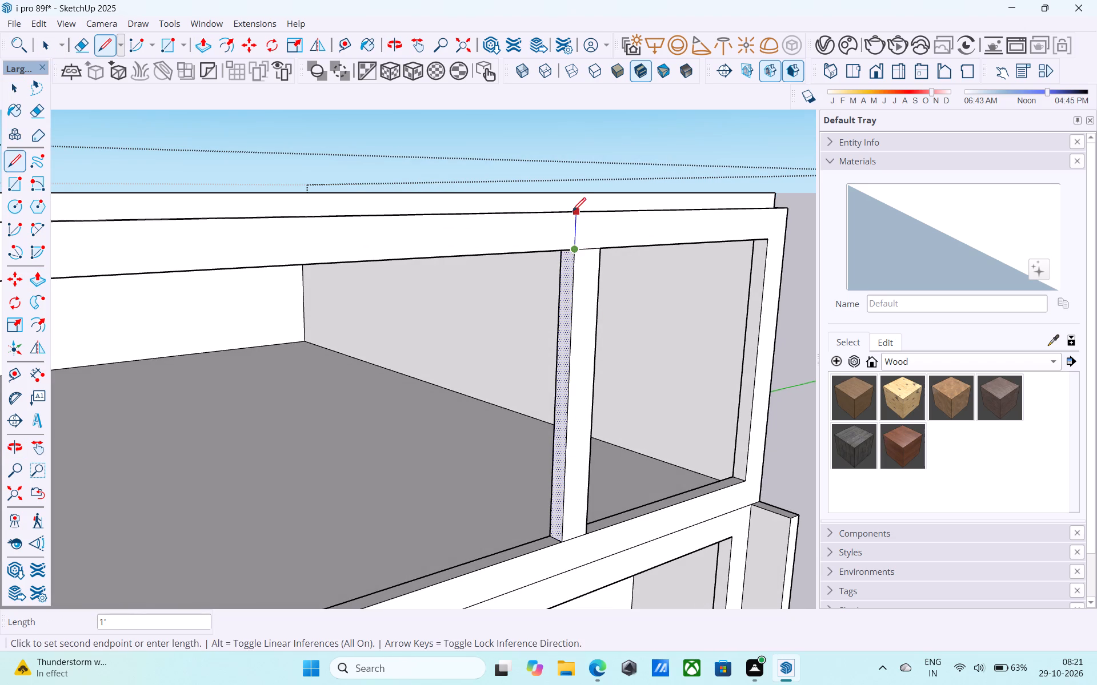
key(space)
Pull the mullion's side face out another 6" toward the wider opening to widen the divider further.
scroll(615, 285, down, 1)
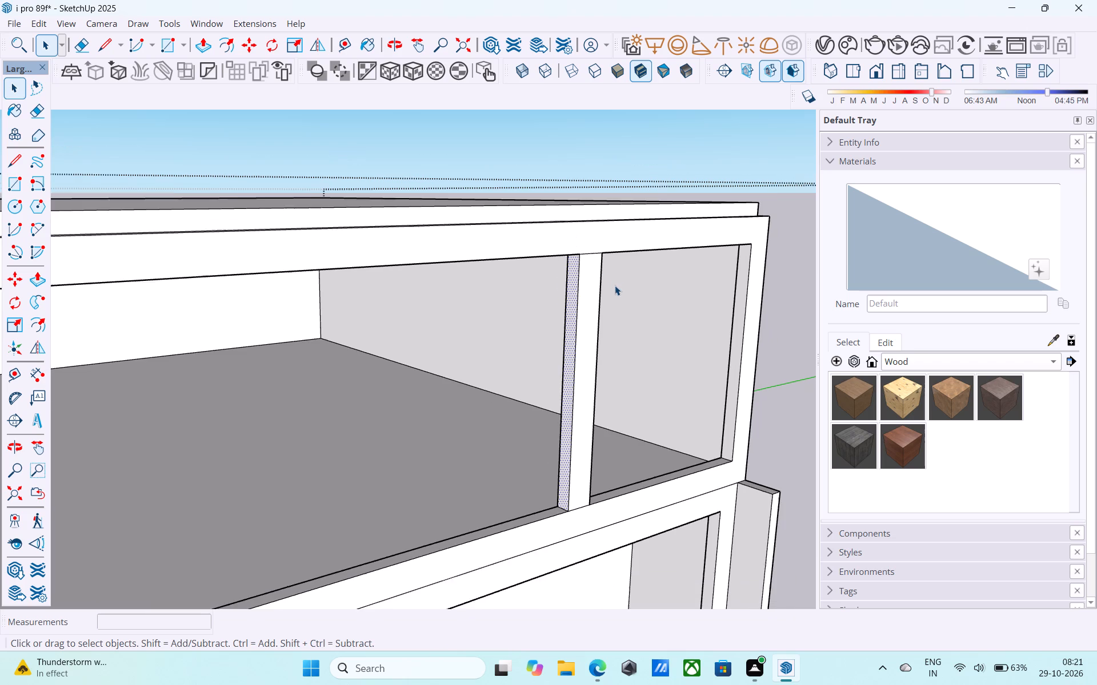
scroll(615, 285, down, 4)
middle_drag(614, 285, 459, 249)
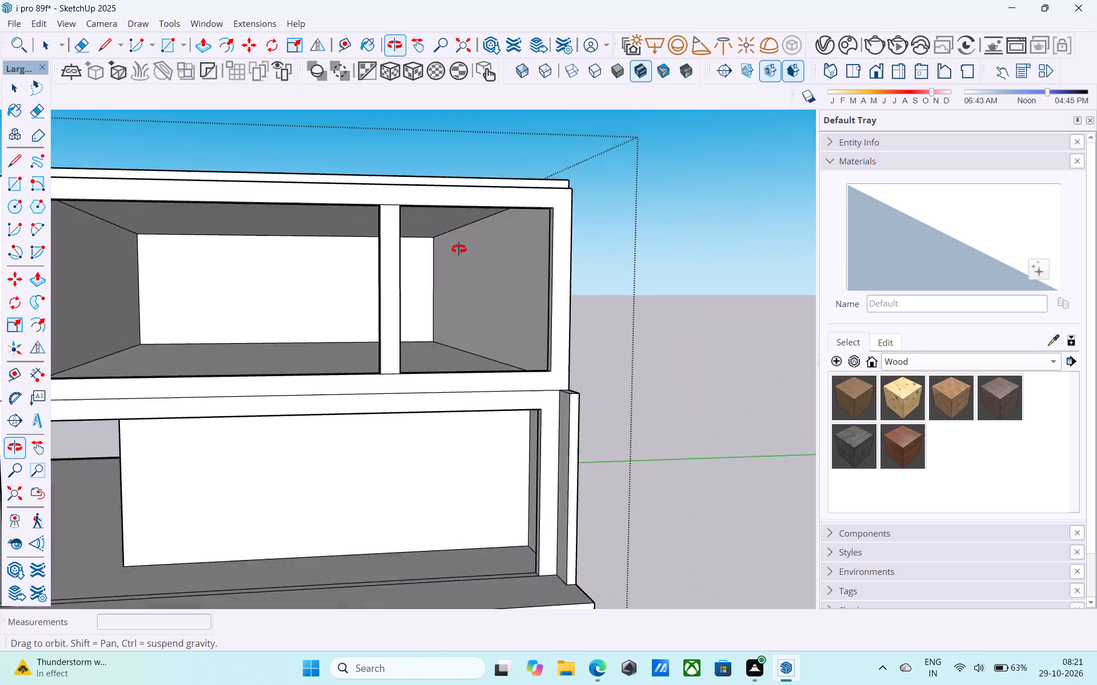
middle_drag(459, 249, 433, 256)
middle_drag(432, 257, 571, 282)
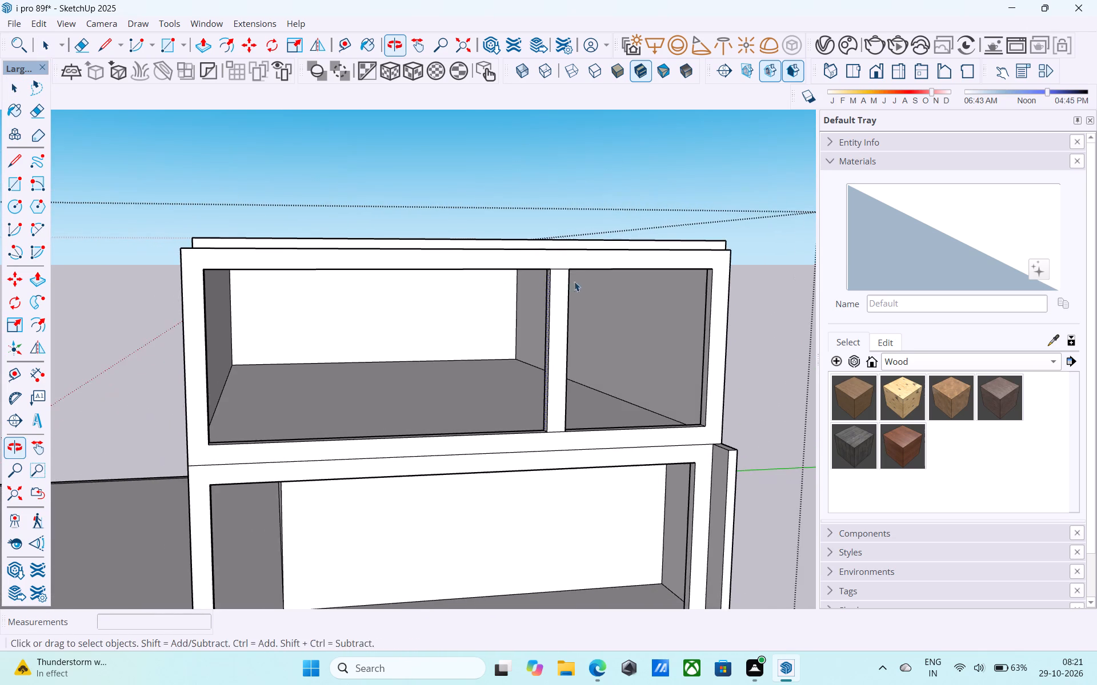
shift+middle_drag(632, 327, 614, 329)
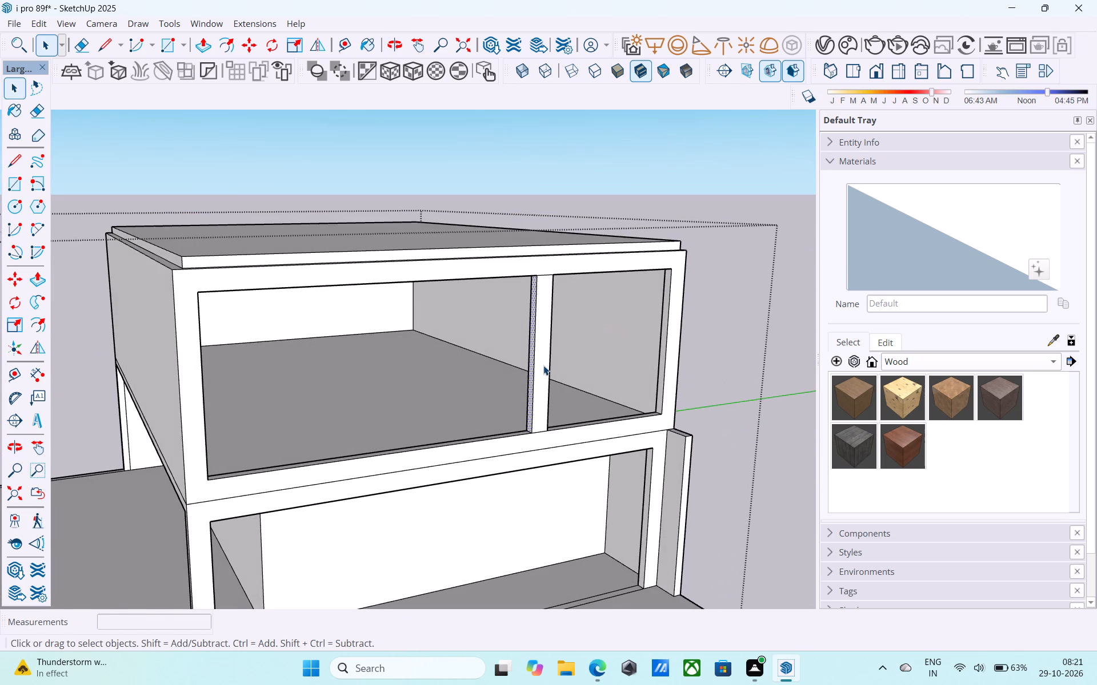
scroll(543, 365, up, 5)
key(p)
click(527, 364)
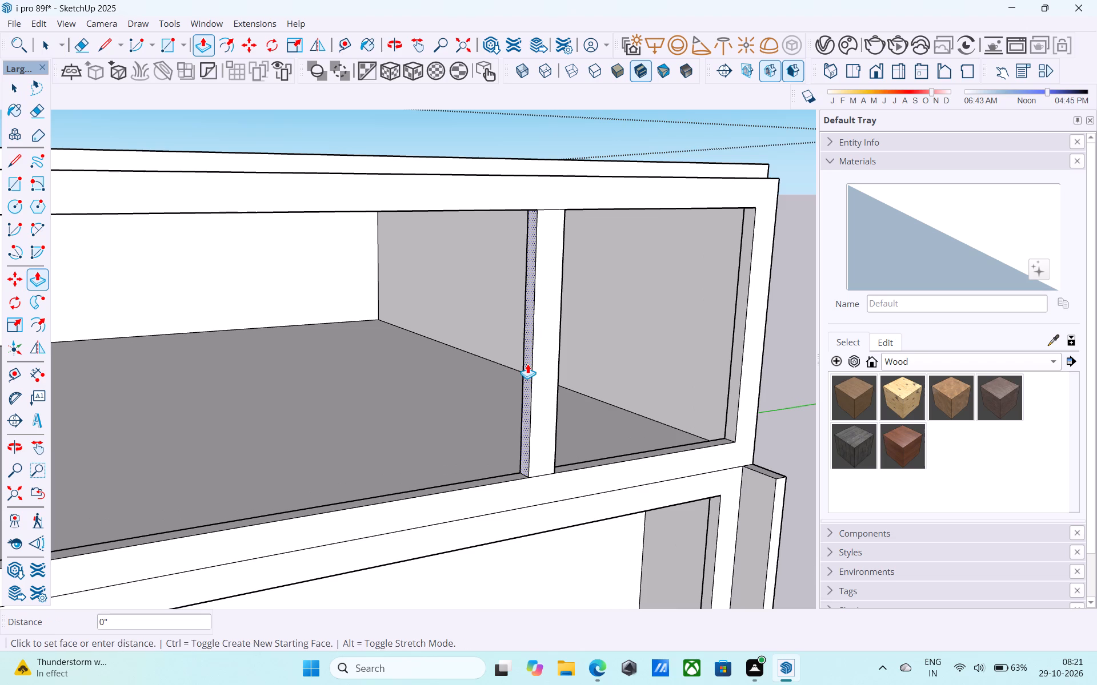
text(6")
key(Return)
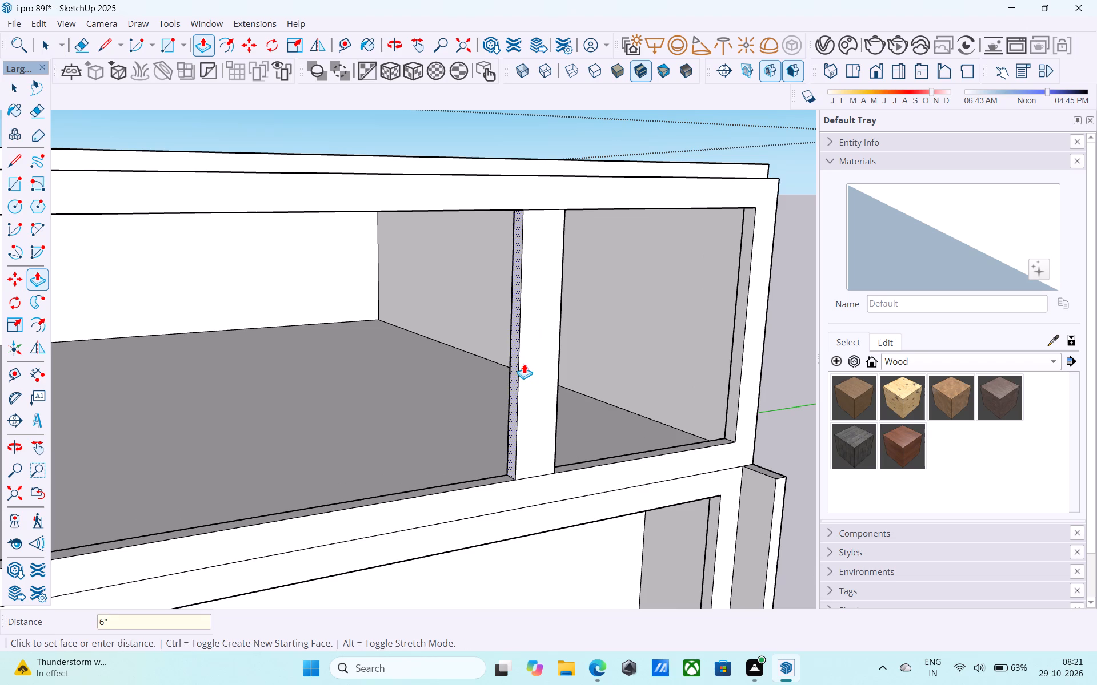
key(space)
scroll(535, 371, down, 5)
middle_click(535, 371)
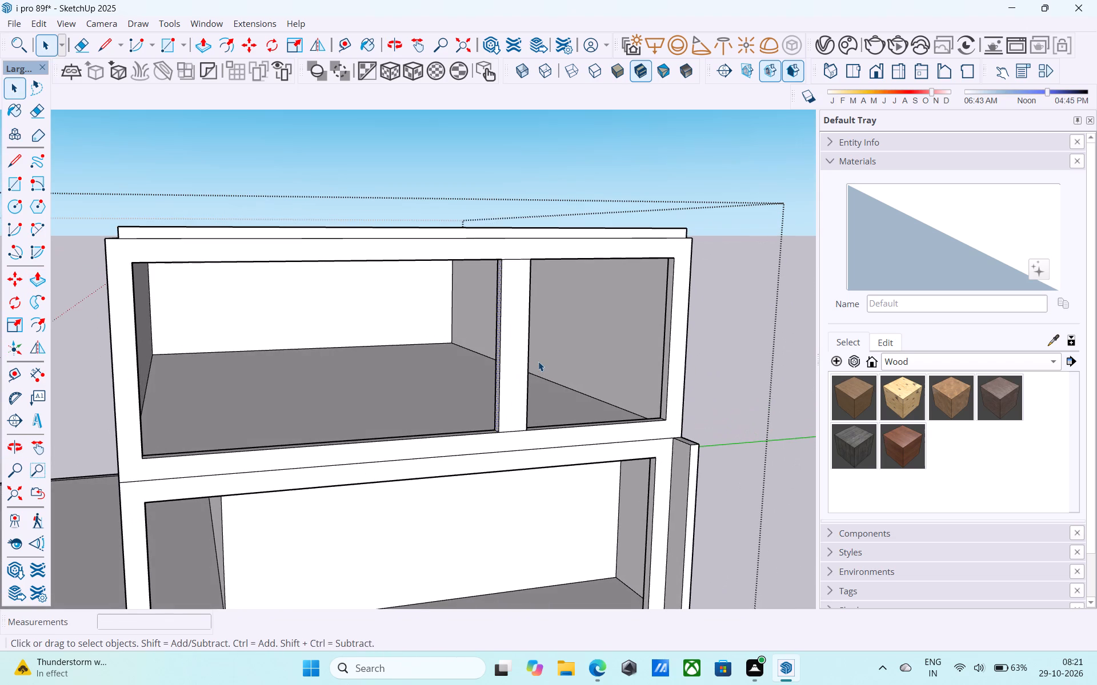
Examine the widened mullion and the upper storey's front openings from several angles.
middle_drag(539, 360, 553, 345)
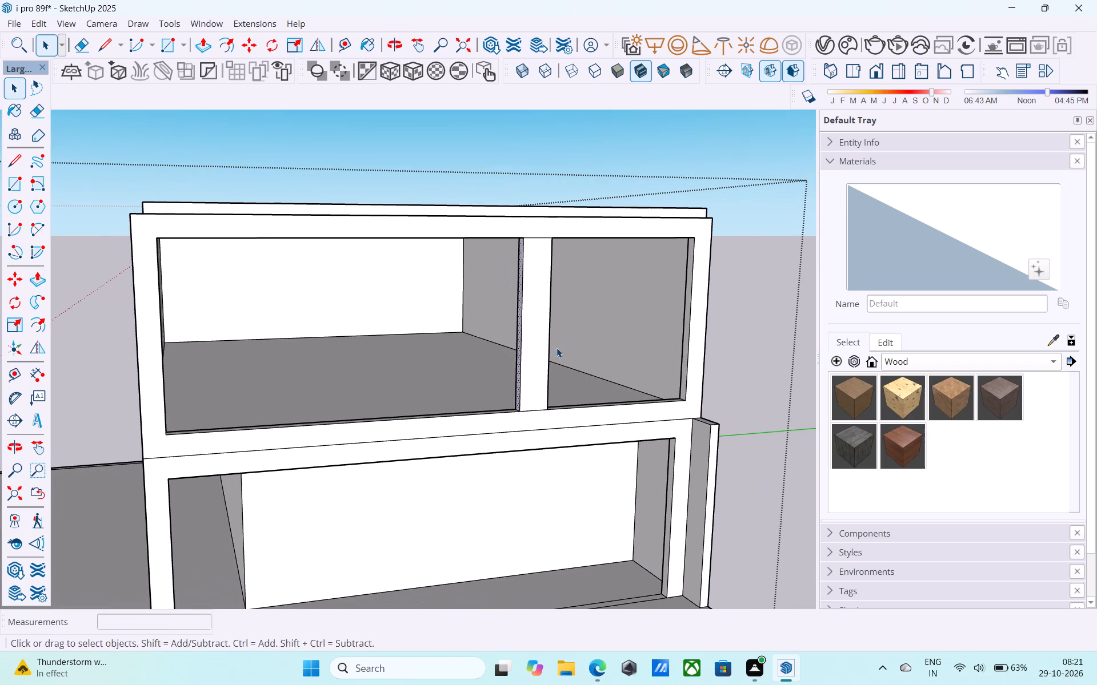
scroll(556, 348, down, 1)
middle_drag(556, 348, 678, 384)
scroll(678, 384, down, 2)
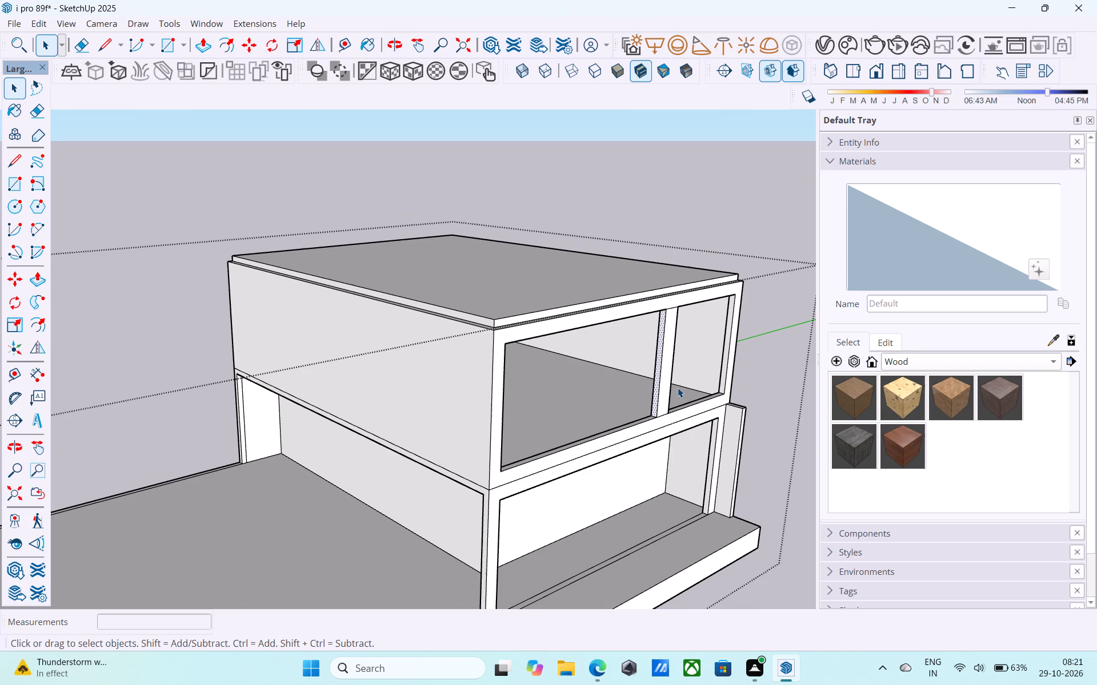
middle_drag(678, 388, 587, 381)
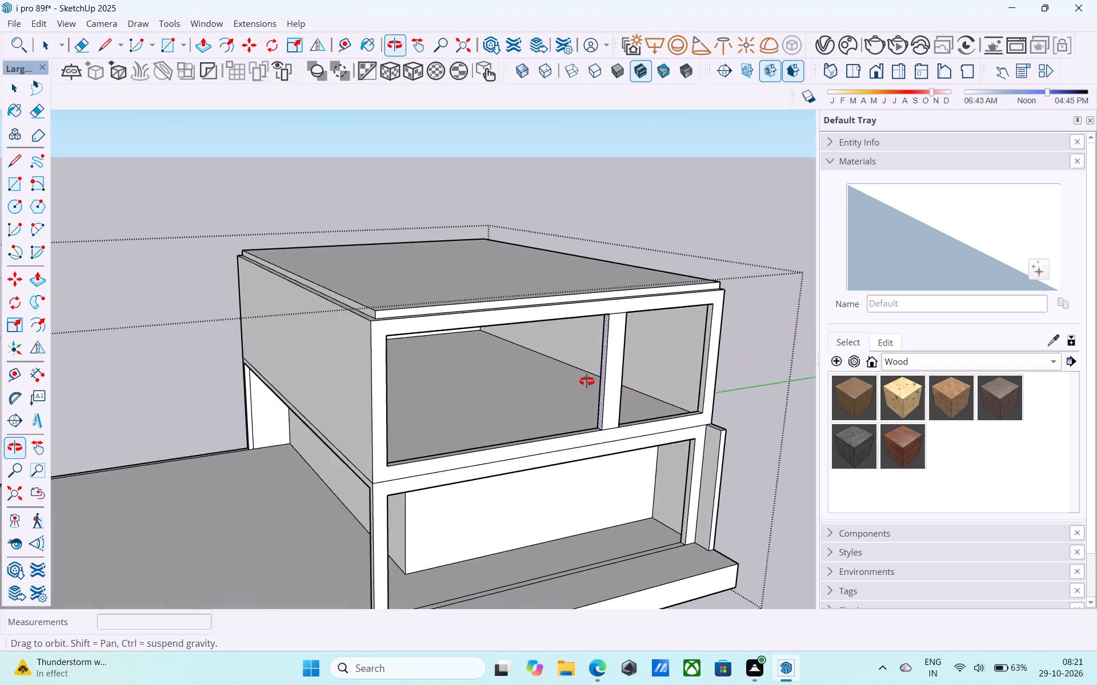
middle_drag(587, 381, 722, 416)
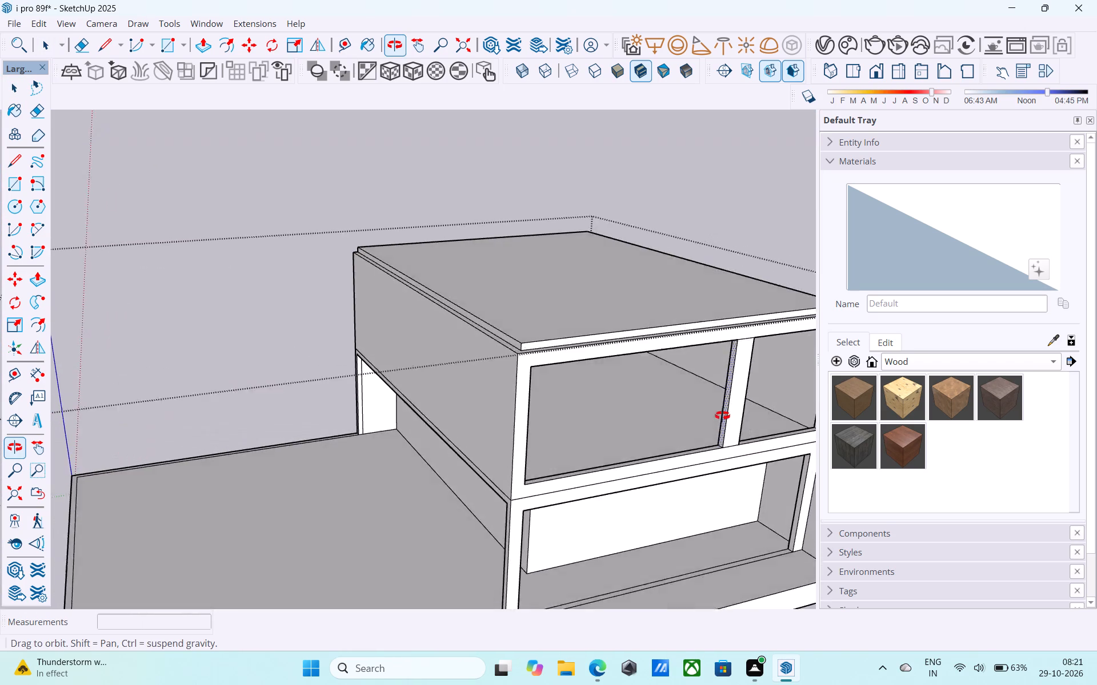
middle_drag(722, 416, 750, 399)
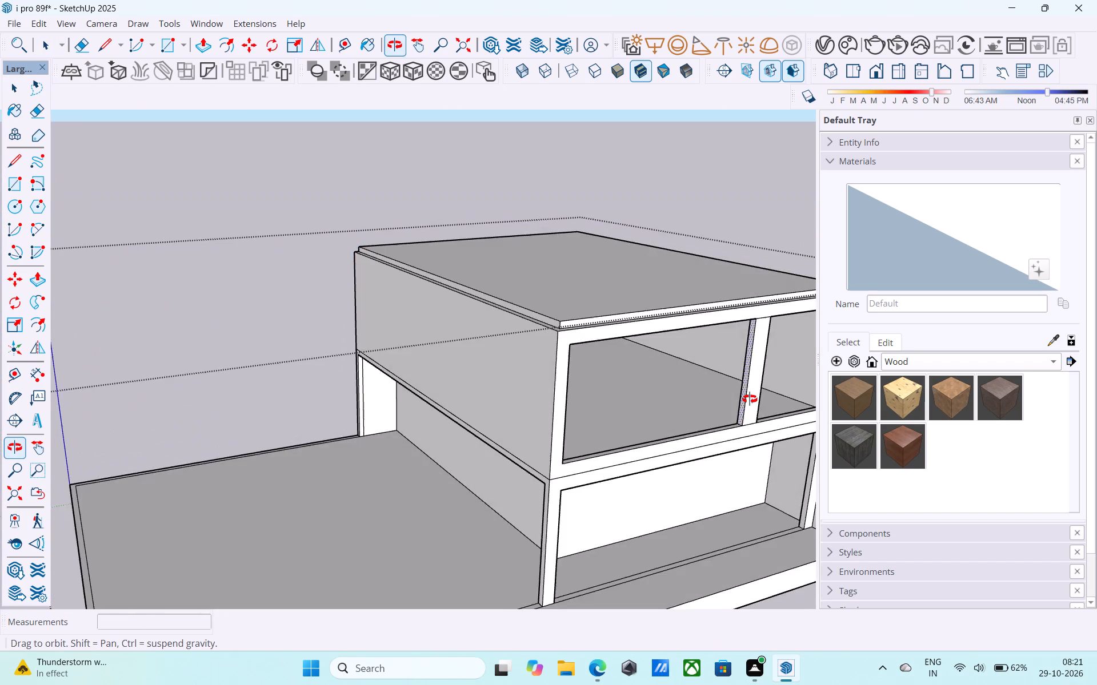
middle_drag(750, 399, 664, 437)
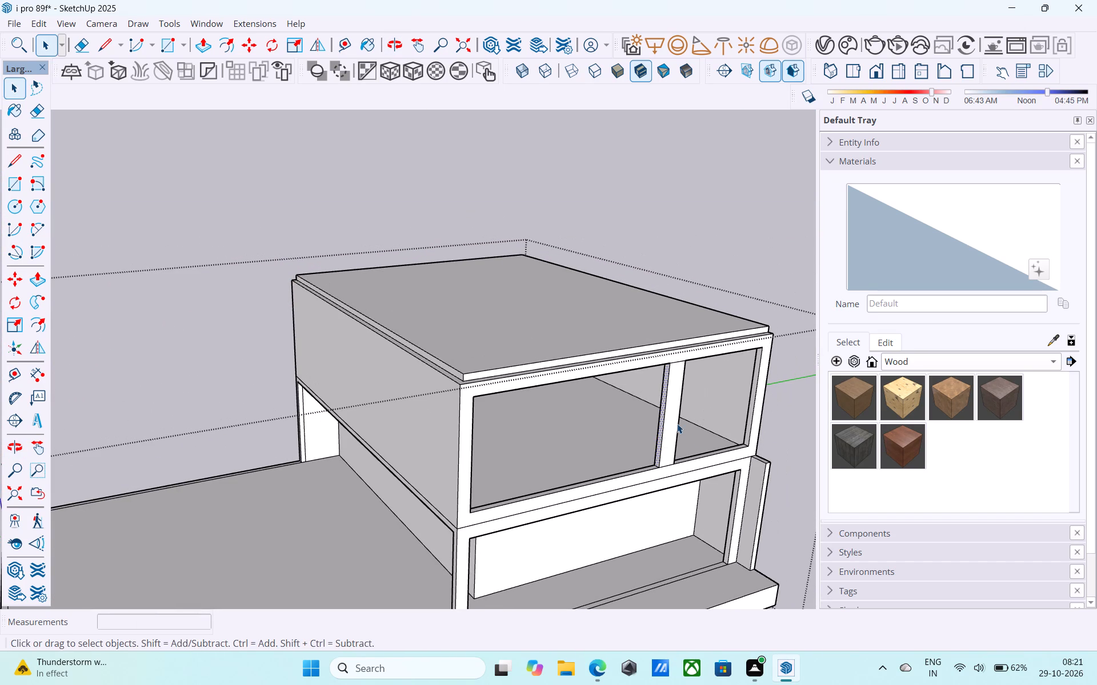
middle_drag(671, 439, 690, 351)
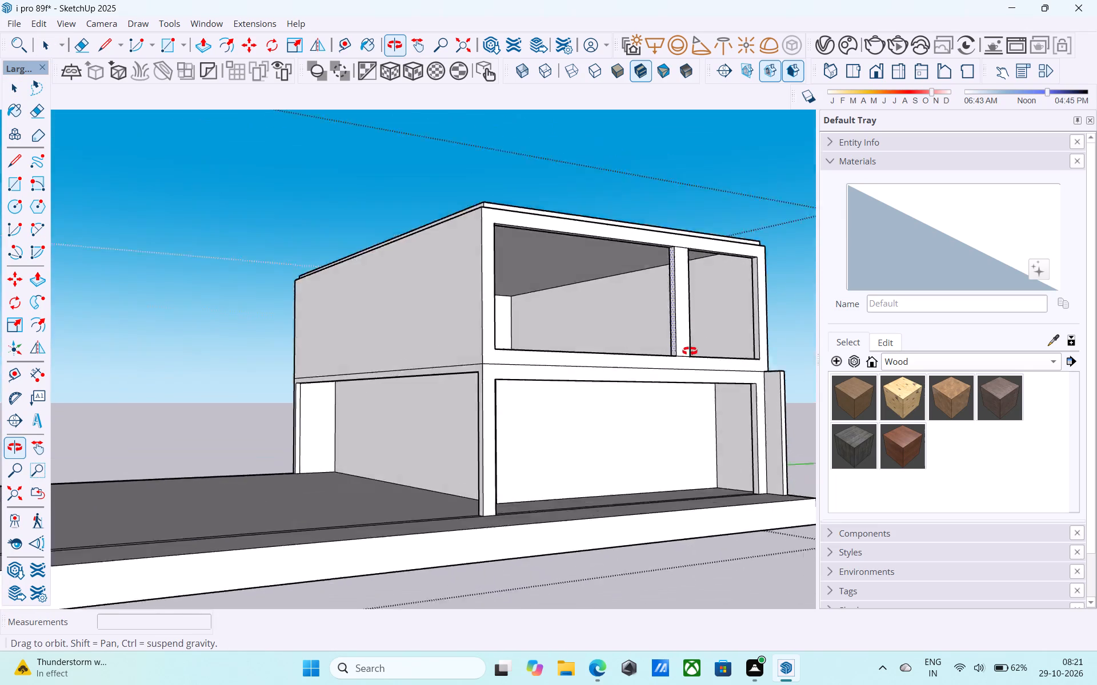
middle_drag(690, 351, 732, 523)
scroll(732, 523, up, 2)
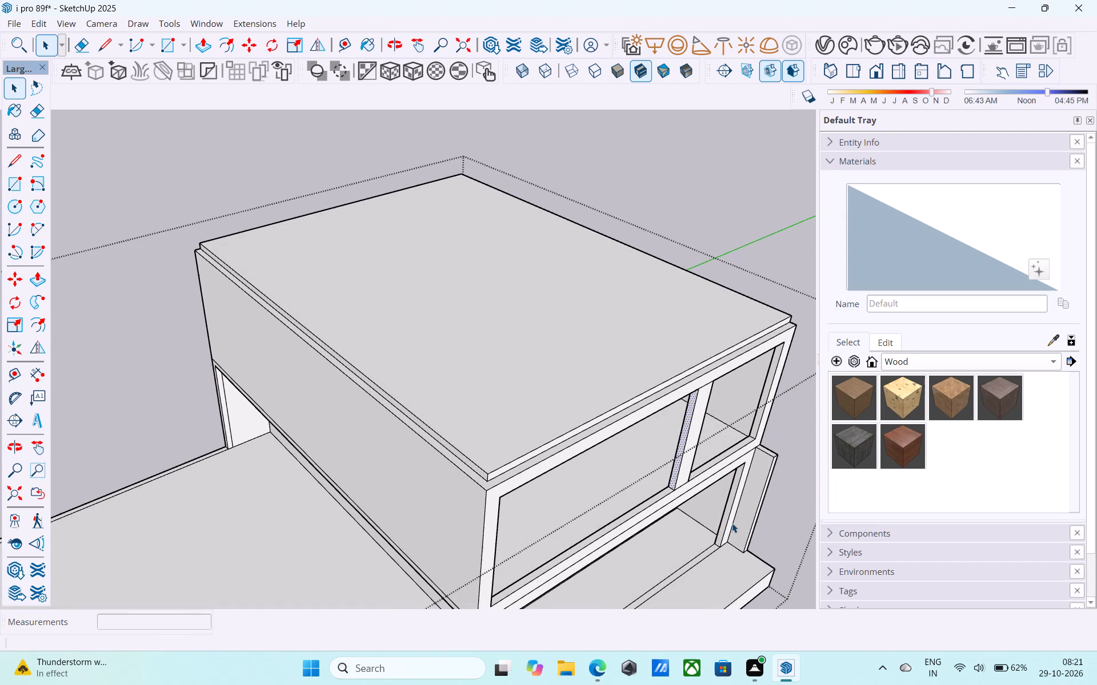
scroll(729, 522, down, 3)
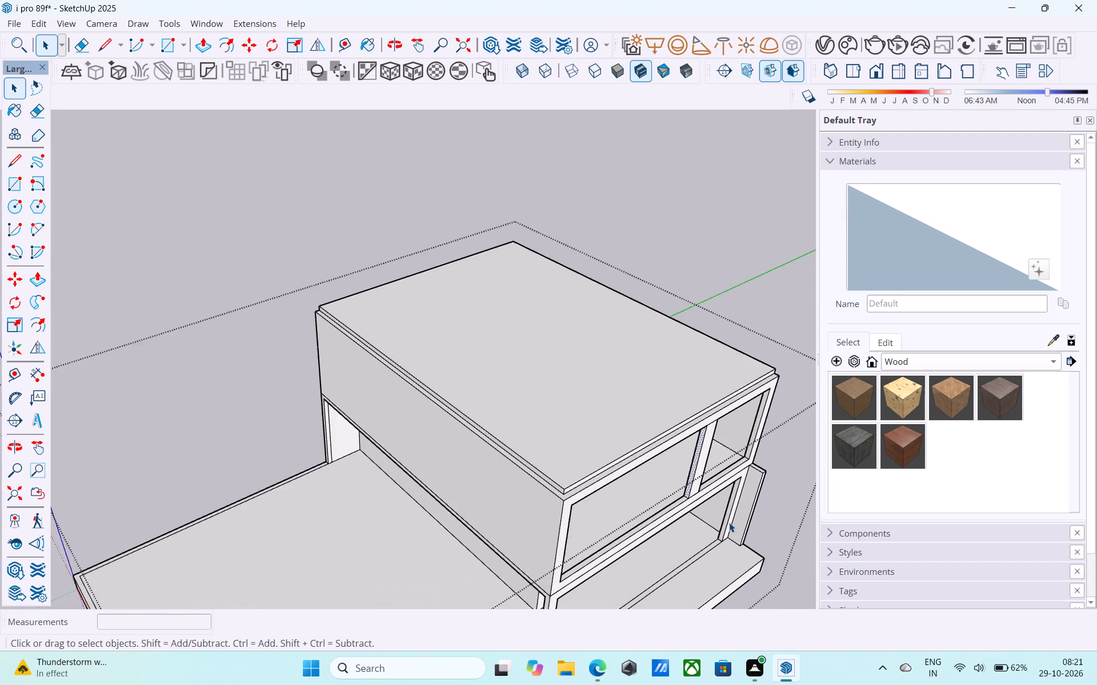
scroll(729, 522, down, 1)
middle_drag(727, 522, 673, 536)
scroll(670, 537, up, 4)
shift+middle_drag(669, 538, 621, 540)
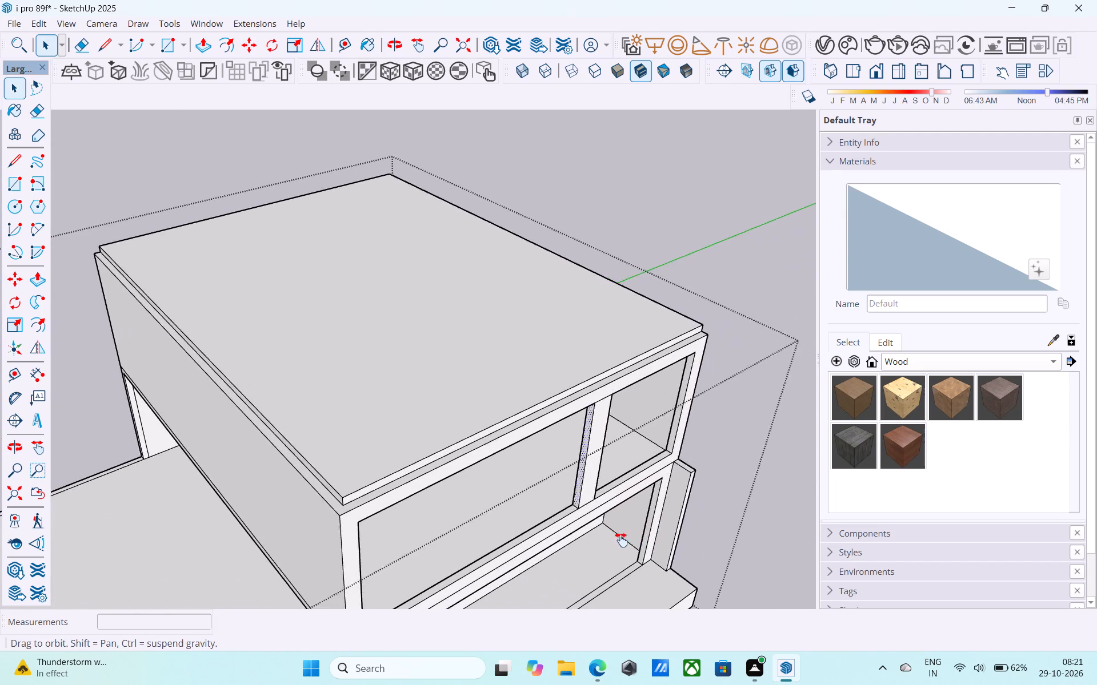
shift+middle_drag(621, 540, 636, 514)
Copy the upper storey floor's front edge, along the inside of the front wall, 4' back across the floor.
scroll(636, 514, up, 9)
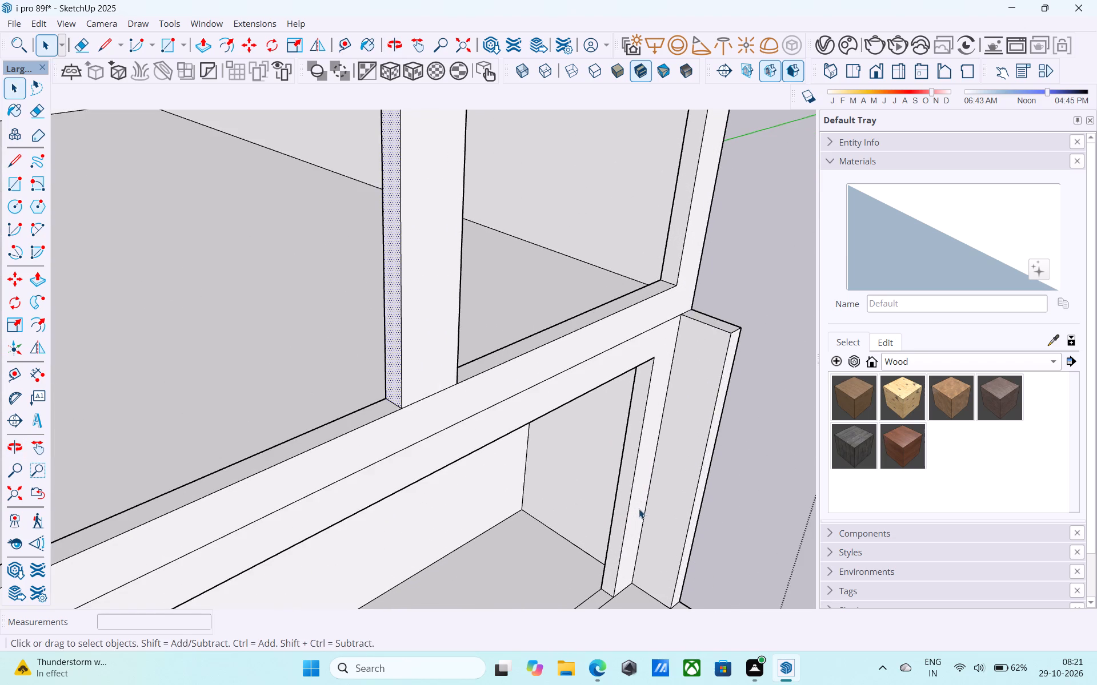
shift+middle_drag(639, 509, 582, 579)
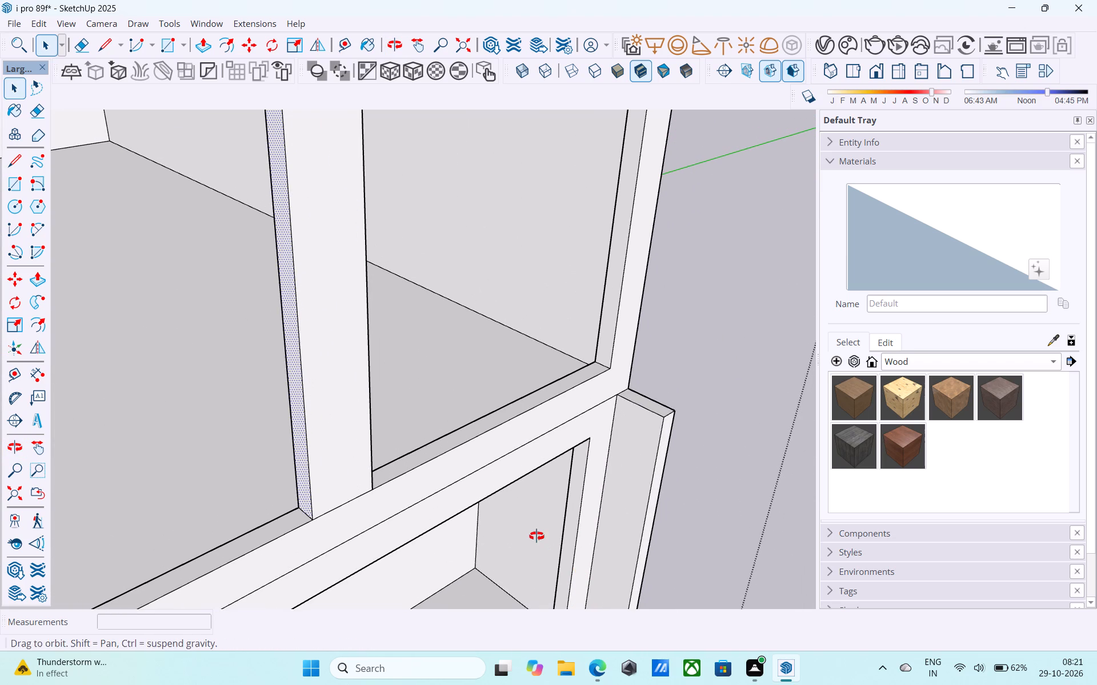
middle_click(538, 537)
scroll(537, 536, up, 4)
middle_drag(541, 539, 727, 543)
middle_drag(715, 506, 708, 506)
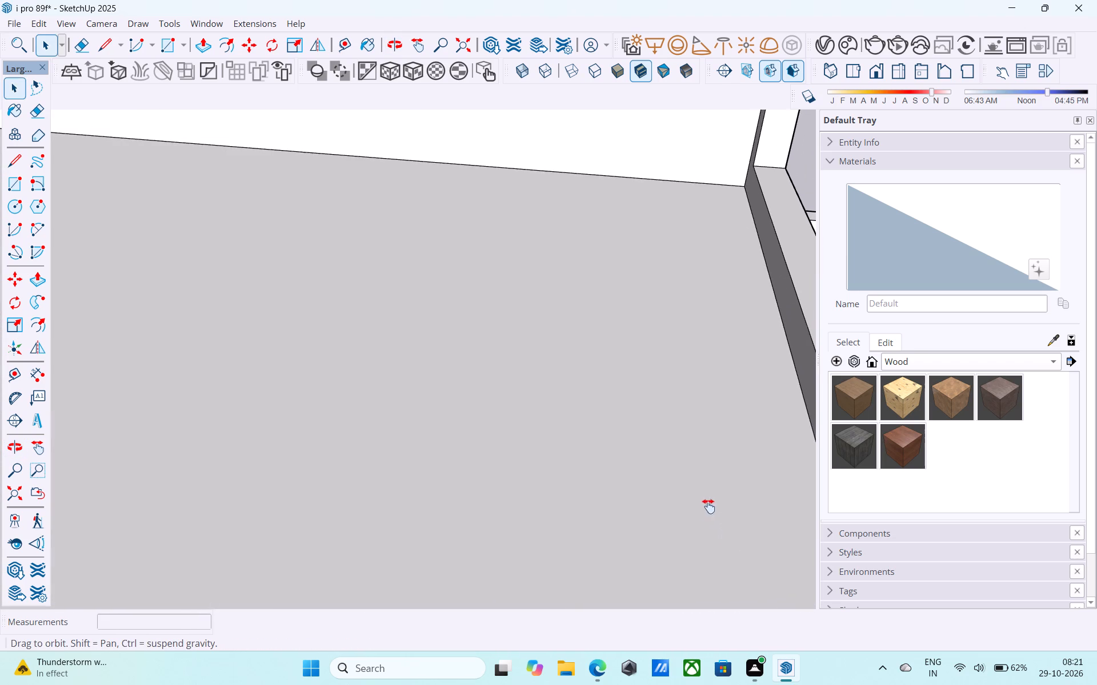
middle_drag(708, 506, 619, 541)
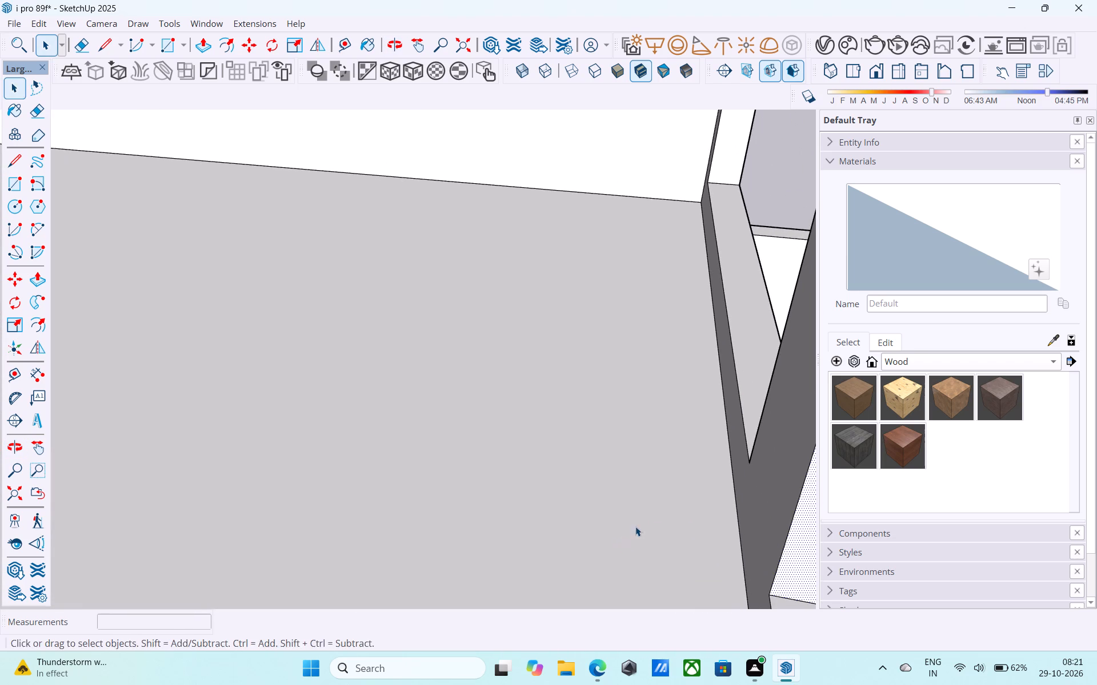
middle_click(637, 523)
click(728, 467)
click(731, 470)
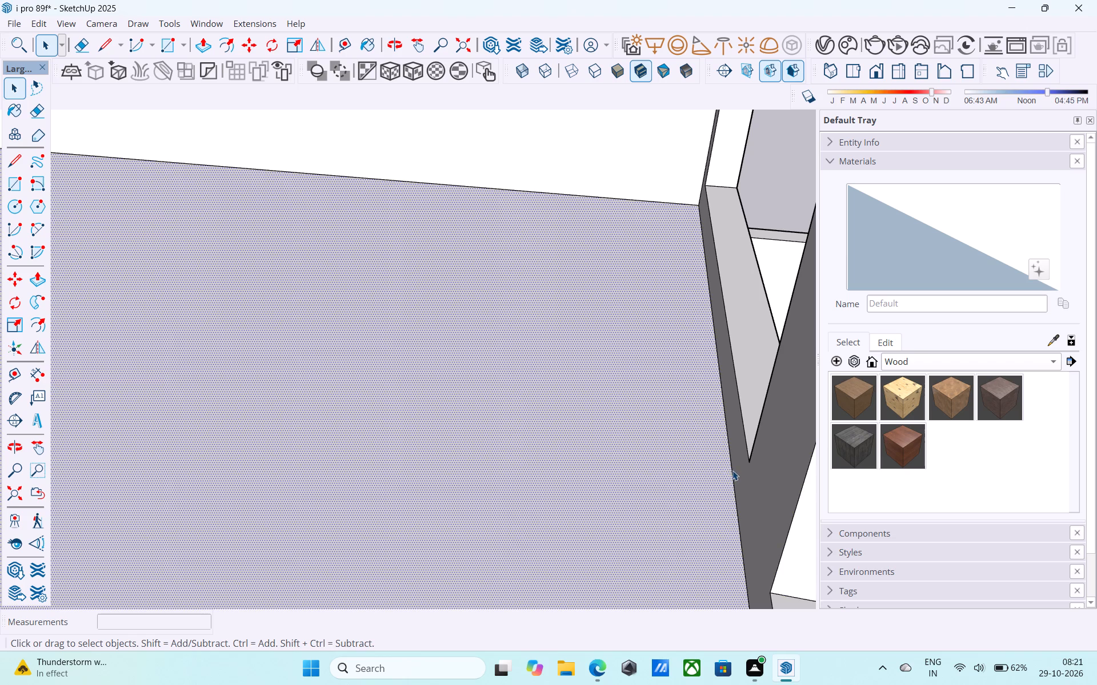
key(m)
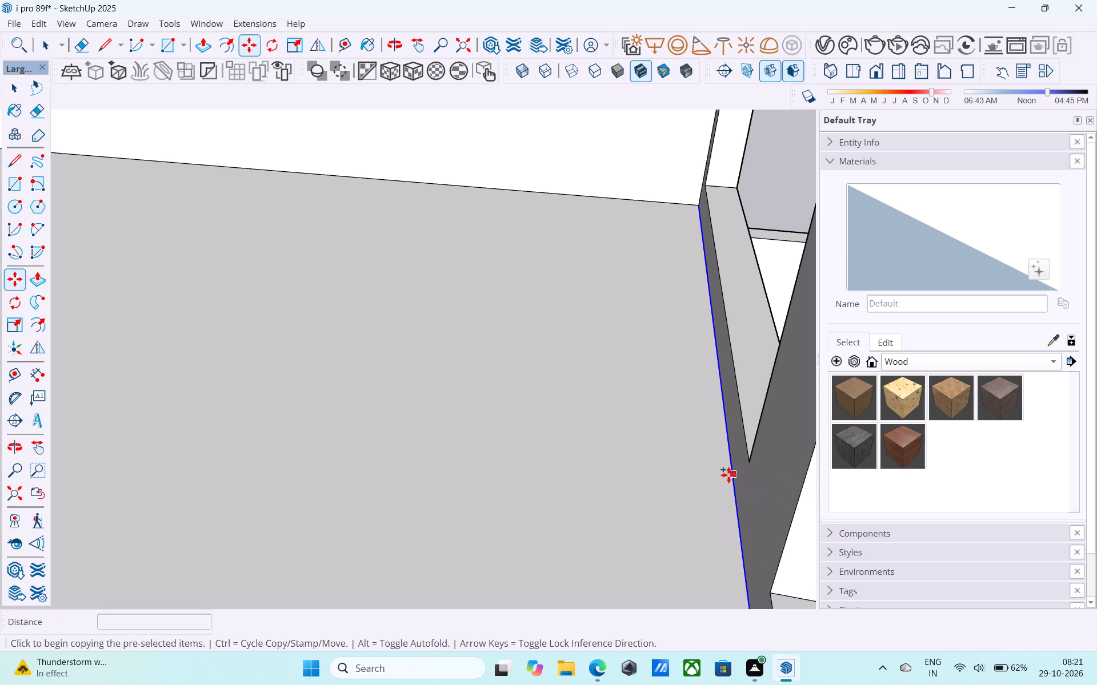
click(728, 475)
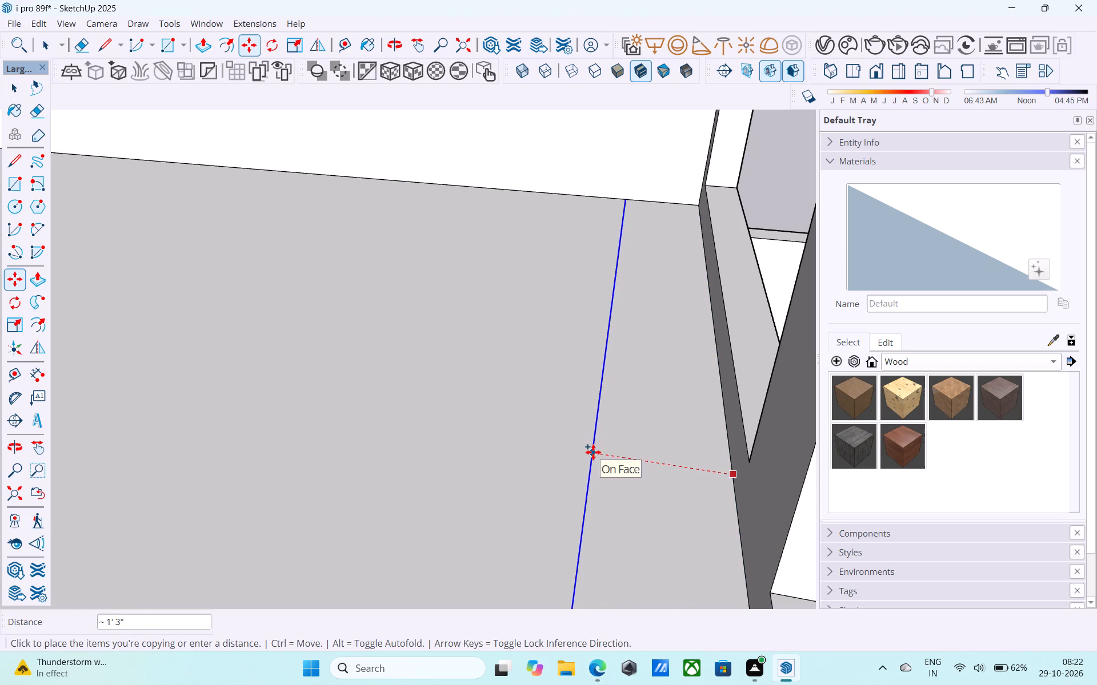
text(4')
key(Return)
Copy the new floor line 6" further back to outline a narrow partition strip across the upper floor.
middle_drag(593, 452, 800, 476)
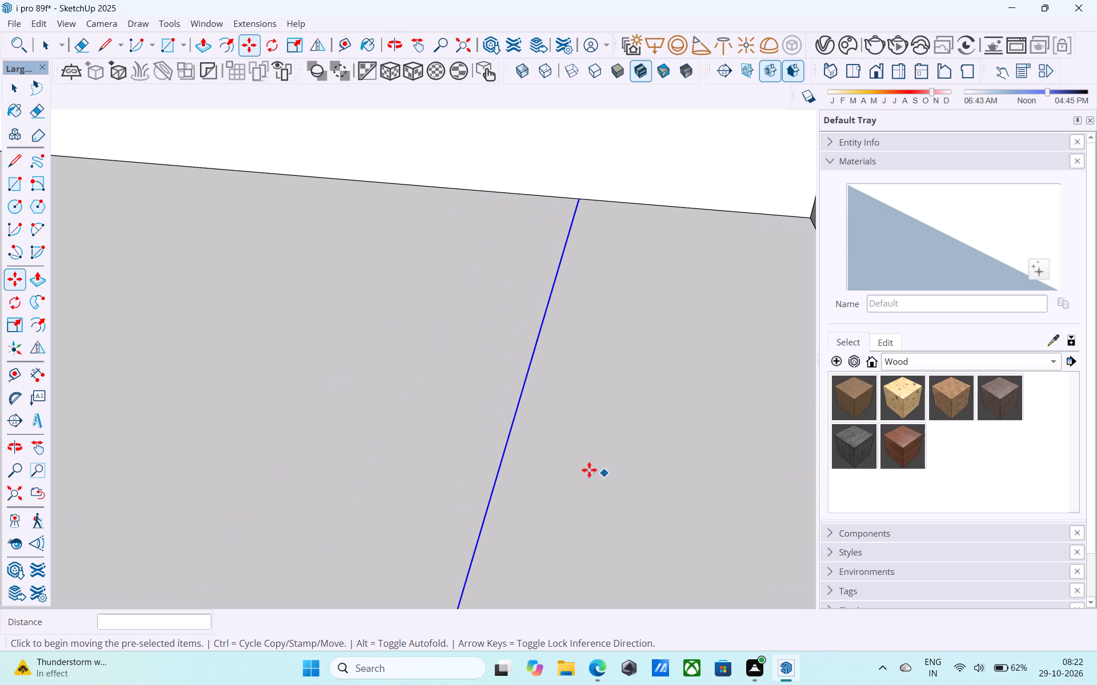
click(503, 446)
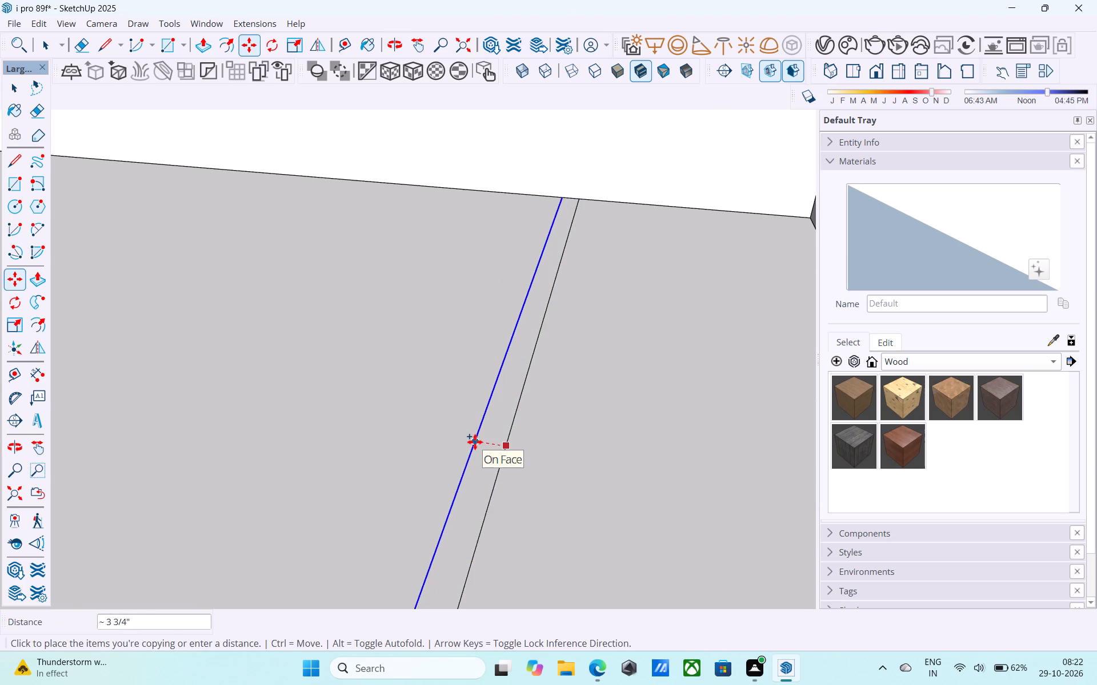
key(6)
key(shift+quotedbl)
key(space)
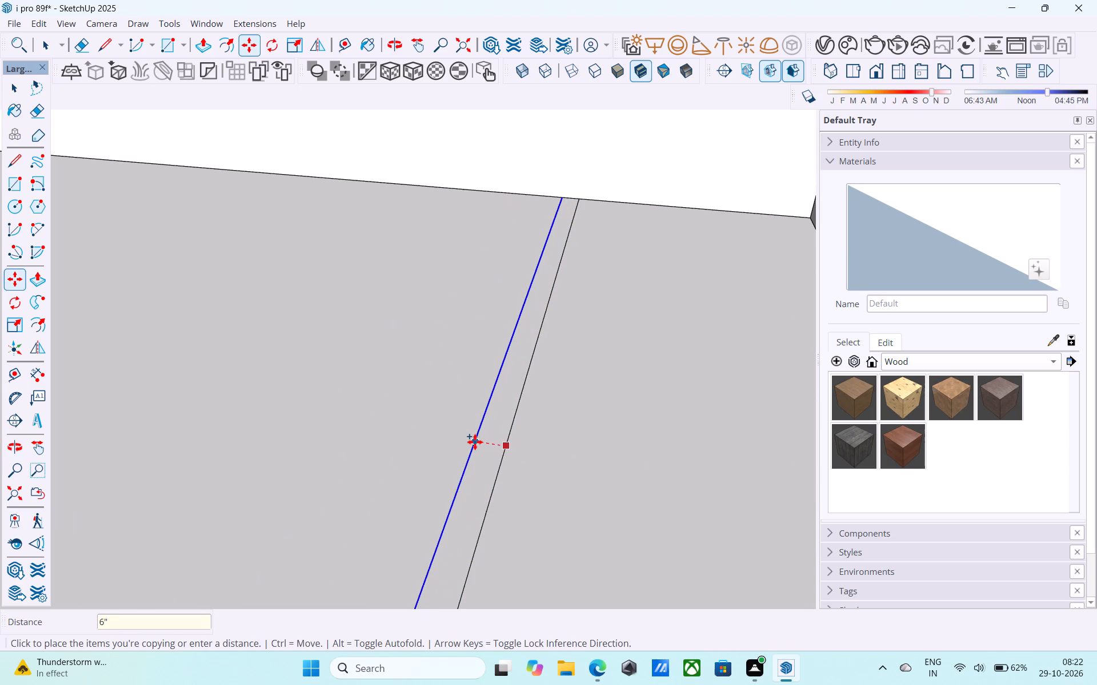
key(space)
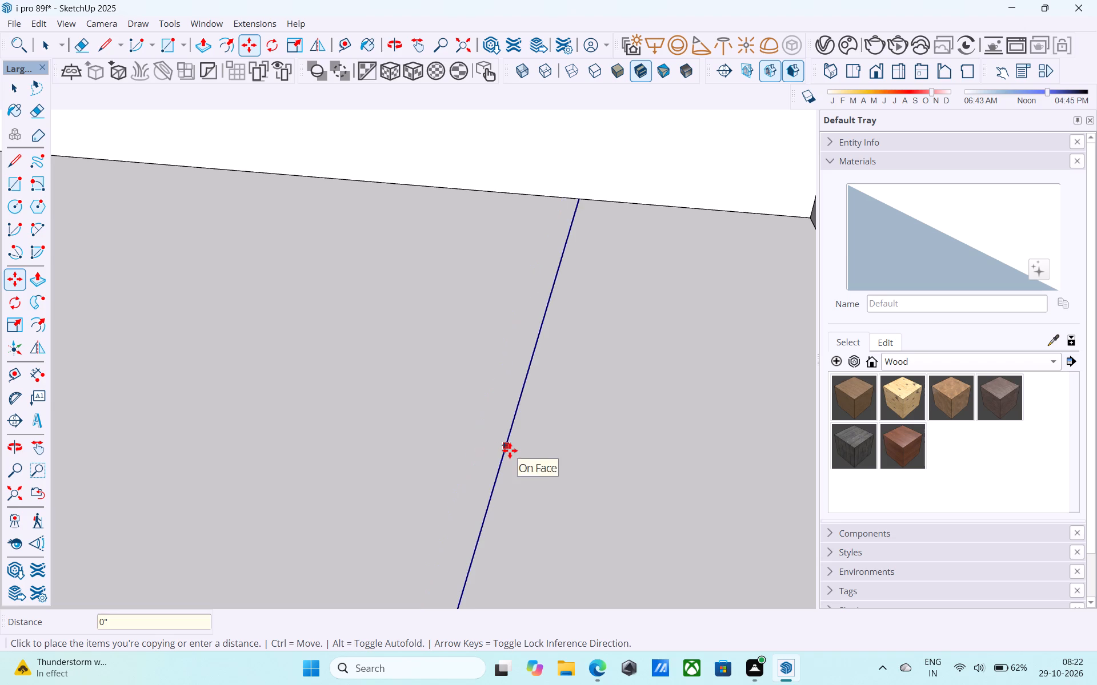
text(6")
key(Return)
key(space)
Pull the 6" floor strip up 10' to the ceiling to form a partition wall behind the front openings.
click(464, 438)
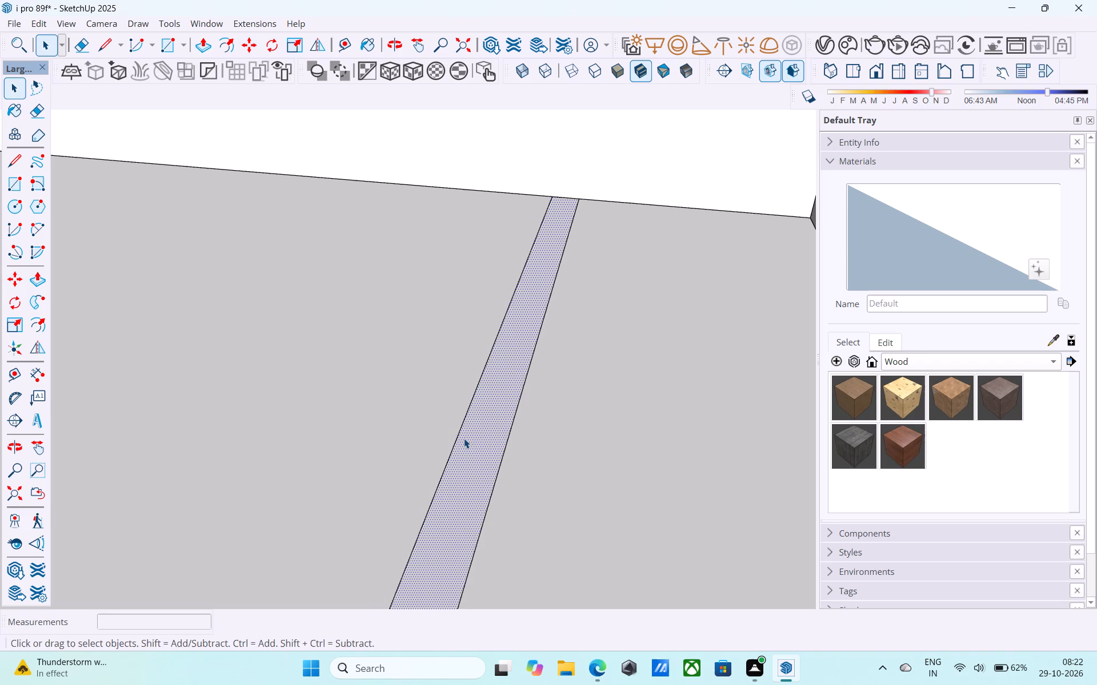
key(p)
click(469, 445)
scroll(499, 361, down, 4)
middle_drag(499, 361, 238, 224)
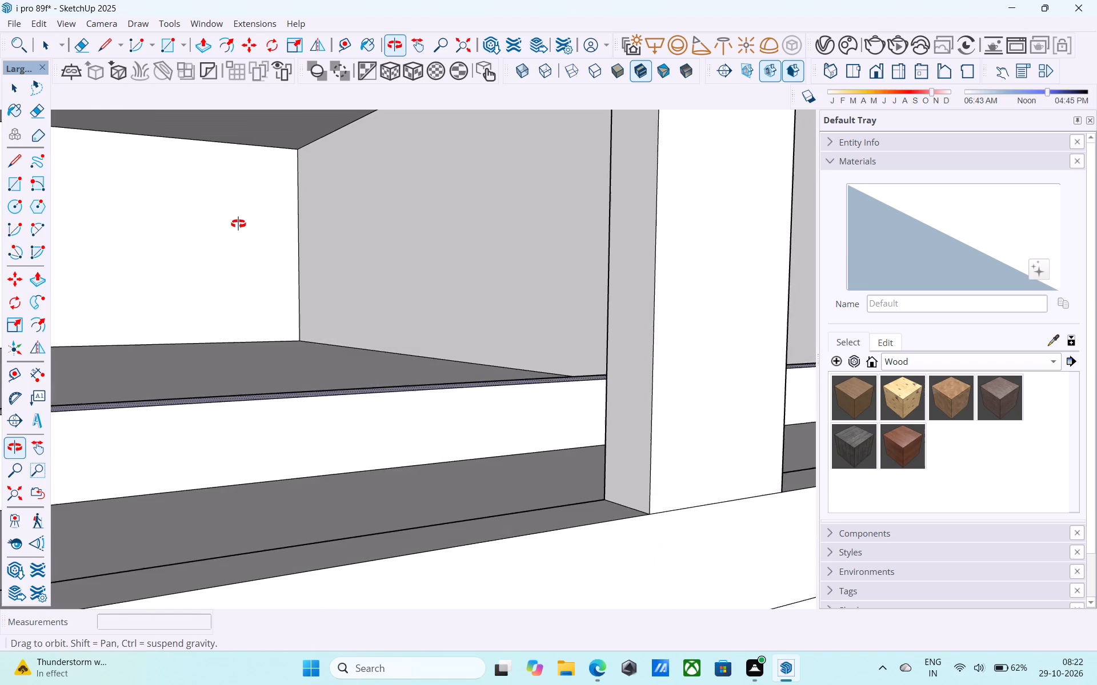
middle_drag(238, 224, 237, 224)
scroll(244, 216, down, 10)
middle_drag(244, 215, 439, 441)
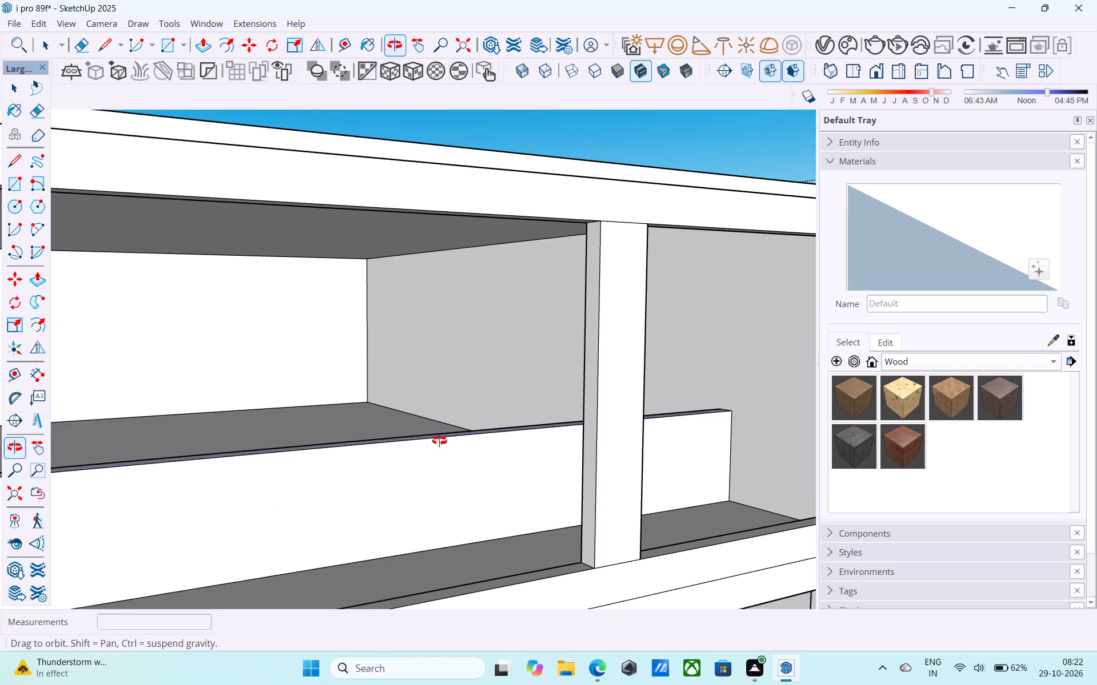
middle_drag(439, 441, 514, 383)
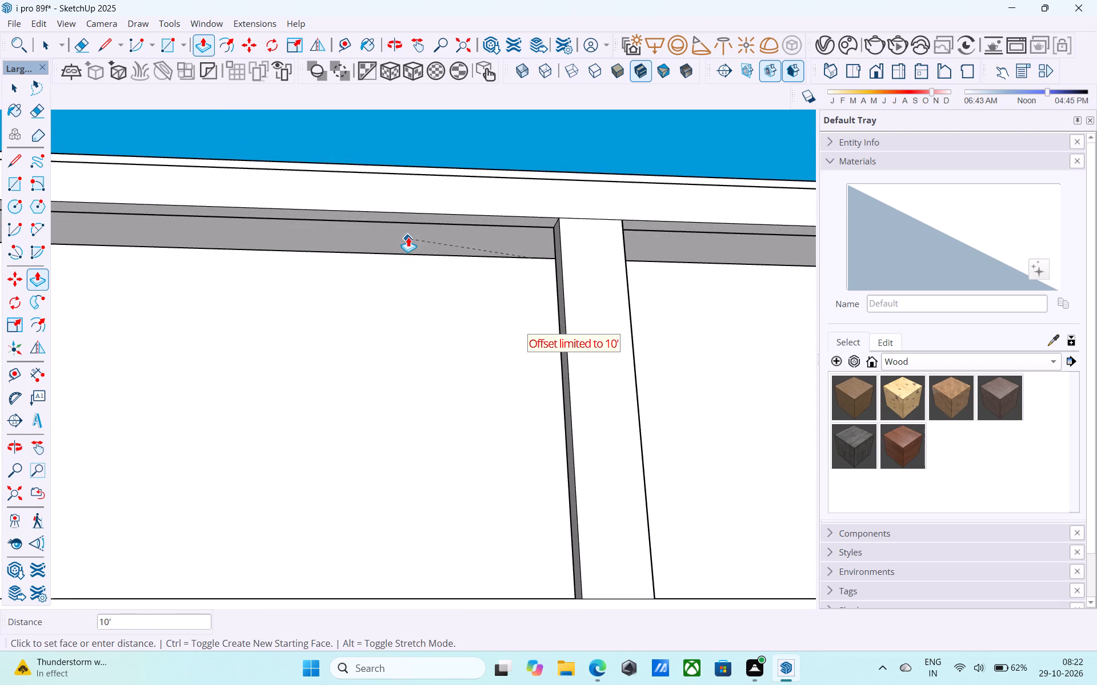
click(409, 232)
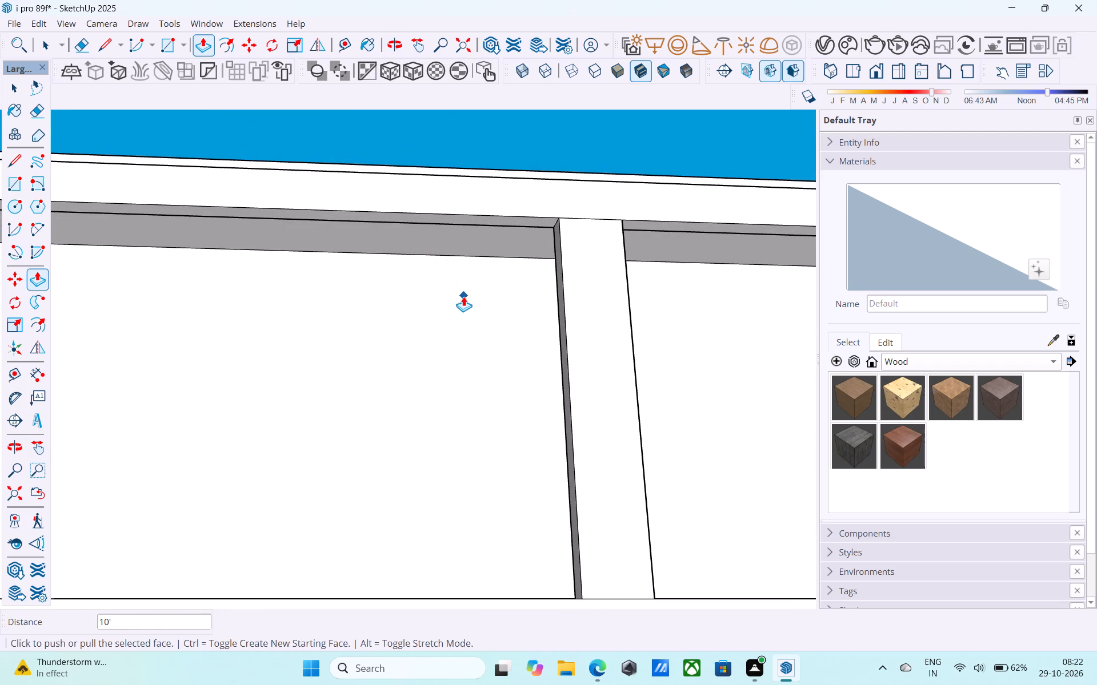
Examine the new partition wall through the upper storey's front openings.
scroll(489, 338, down, 5)
middle_drag(490, 339, 506, 402)
scroll(517, 309, down, 3)
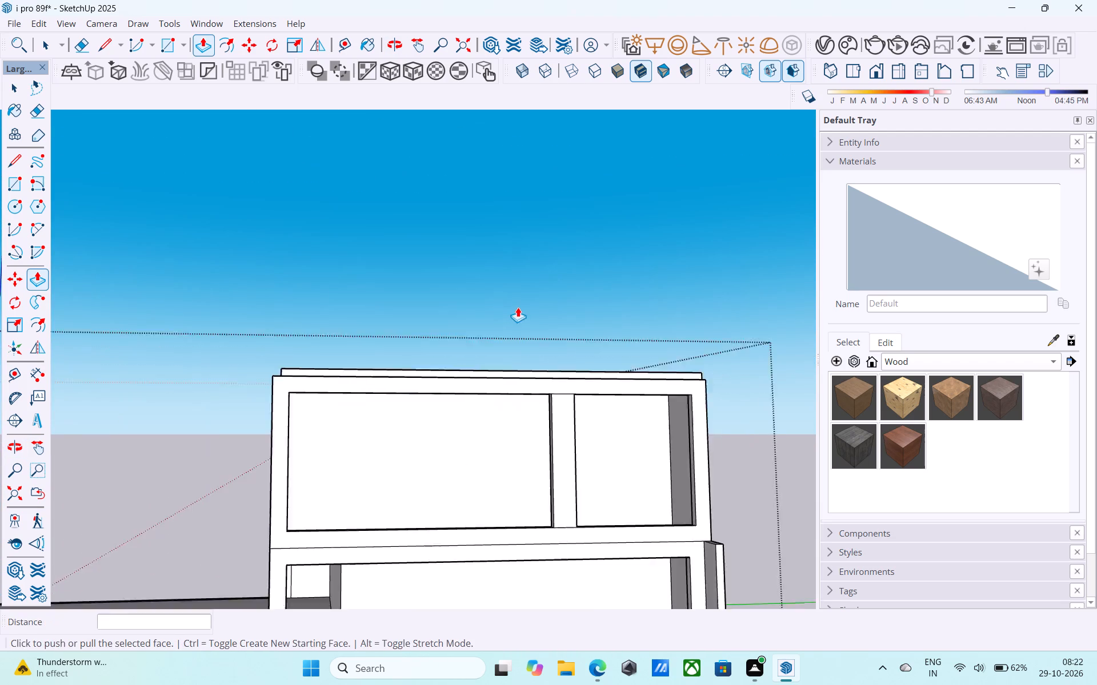
scroll(518, 307, down, 7)
middle_drag(510, 398, 534, 545)
scroll(545, 528, up, 4)
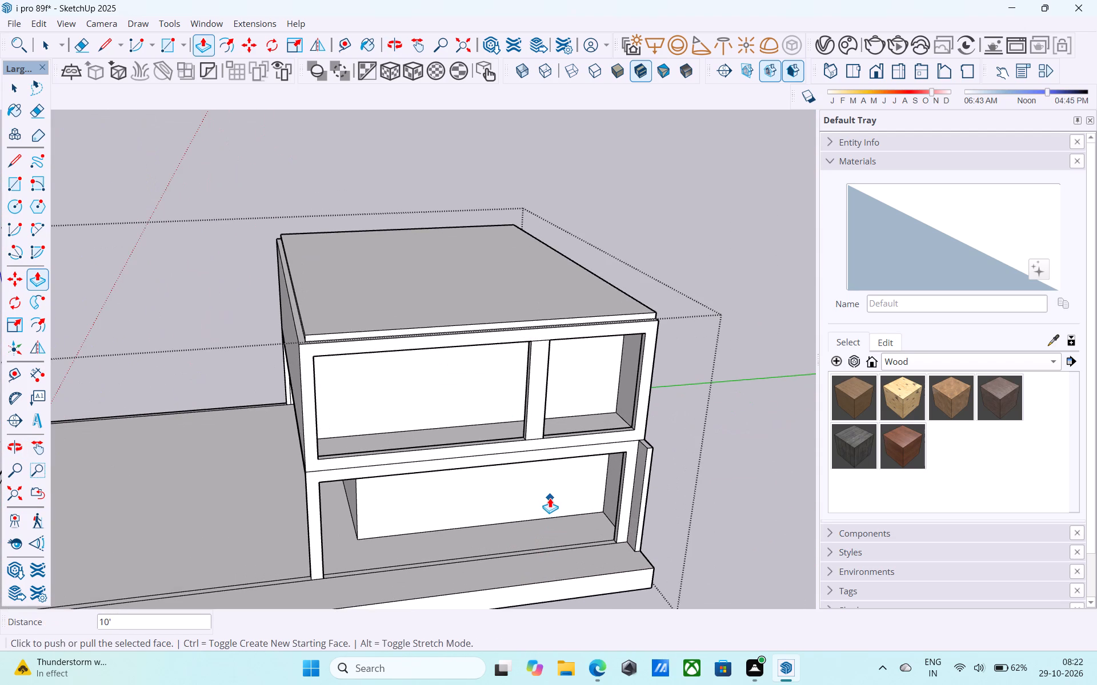
scroll(550, 498, down, 2)
middle_drag(550, 498, 559, 490)
scroll(559, 490, up, 3)
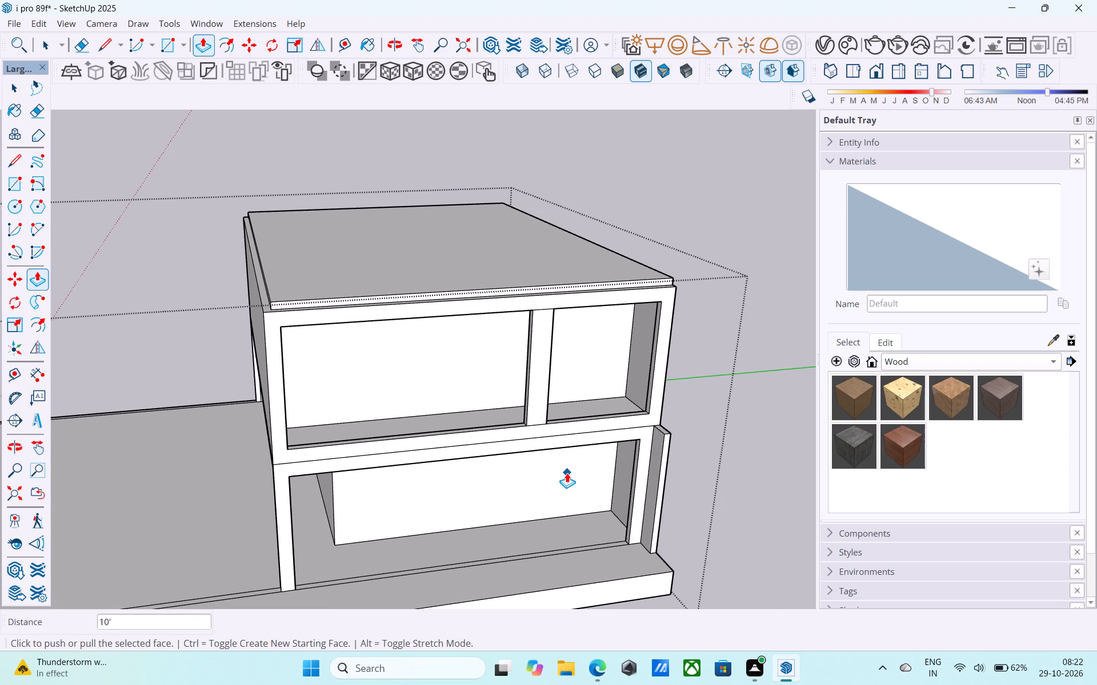
scroll(567, 473, down, 3)
middle_drag(567, 473, 560, 448)
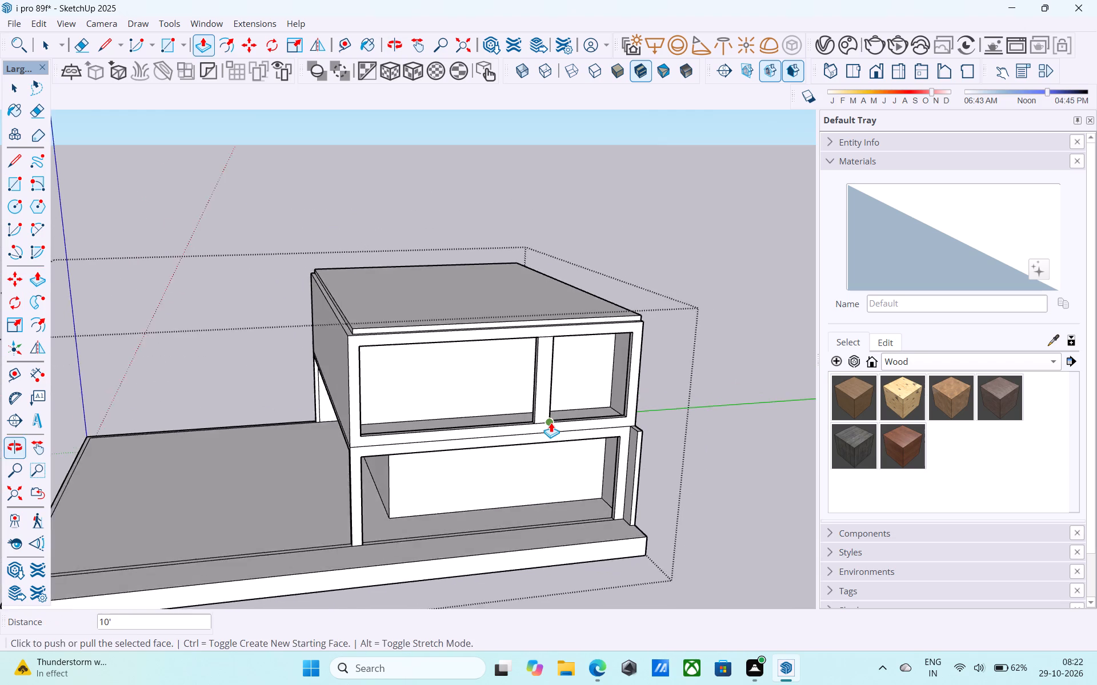
Pull the side wall's inner face beside the wider opening 6" inward, in line with the opening's jamb.
scroll(551, 422, up, 3)
middle_drag(551, 421, 185, 365)
scroll(113, 311, up, 10)
scroll(210, 323, up, 3)
key(space)
click(341, 337)
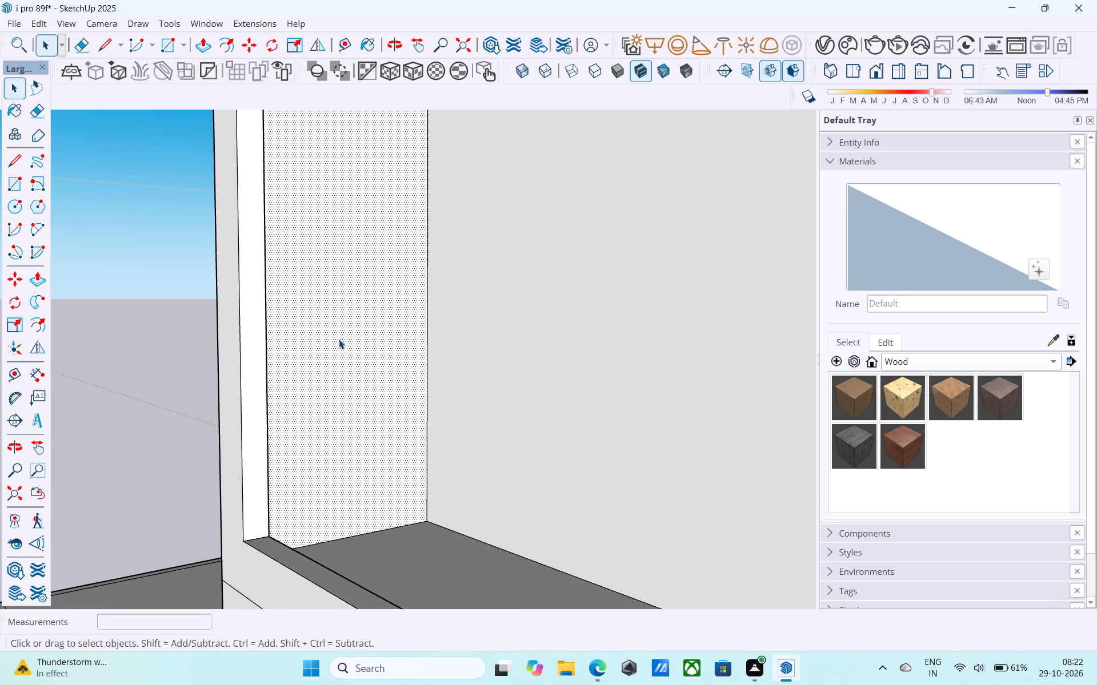
key(p)
click(319, 347)
click(263, 370)
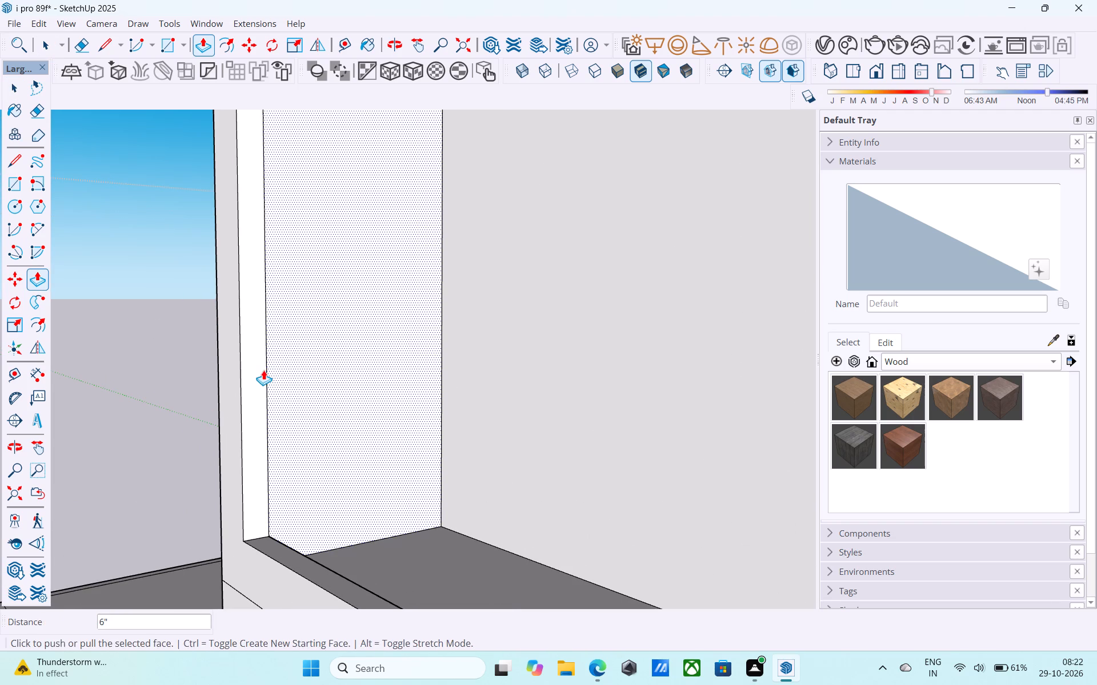
key(space)
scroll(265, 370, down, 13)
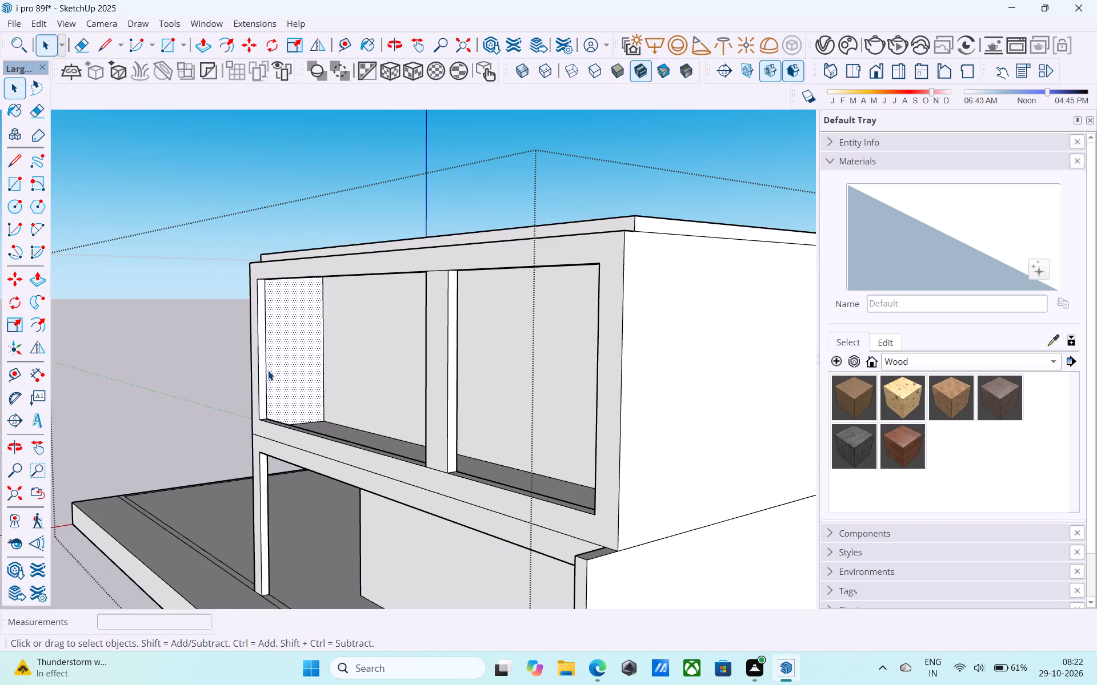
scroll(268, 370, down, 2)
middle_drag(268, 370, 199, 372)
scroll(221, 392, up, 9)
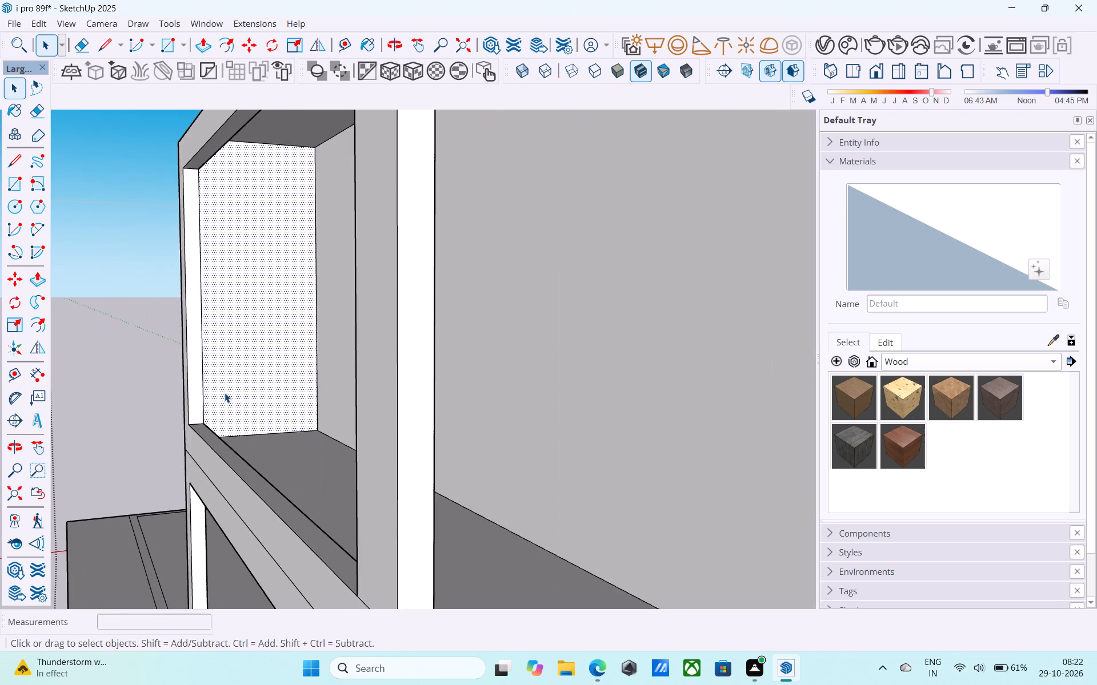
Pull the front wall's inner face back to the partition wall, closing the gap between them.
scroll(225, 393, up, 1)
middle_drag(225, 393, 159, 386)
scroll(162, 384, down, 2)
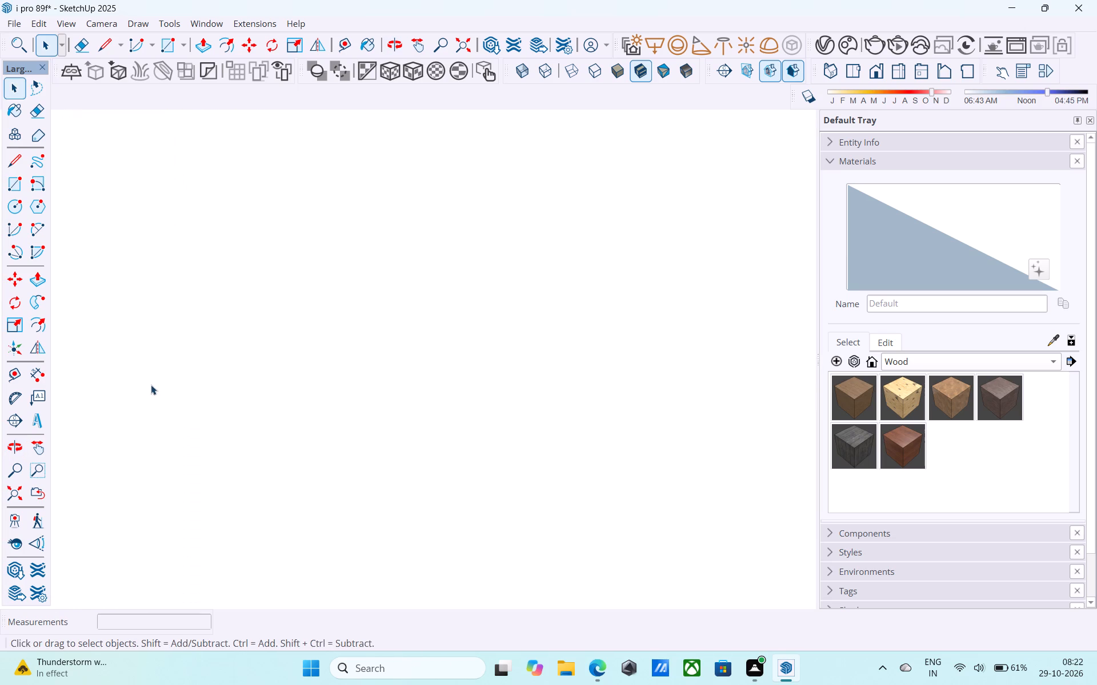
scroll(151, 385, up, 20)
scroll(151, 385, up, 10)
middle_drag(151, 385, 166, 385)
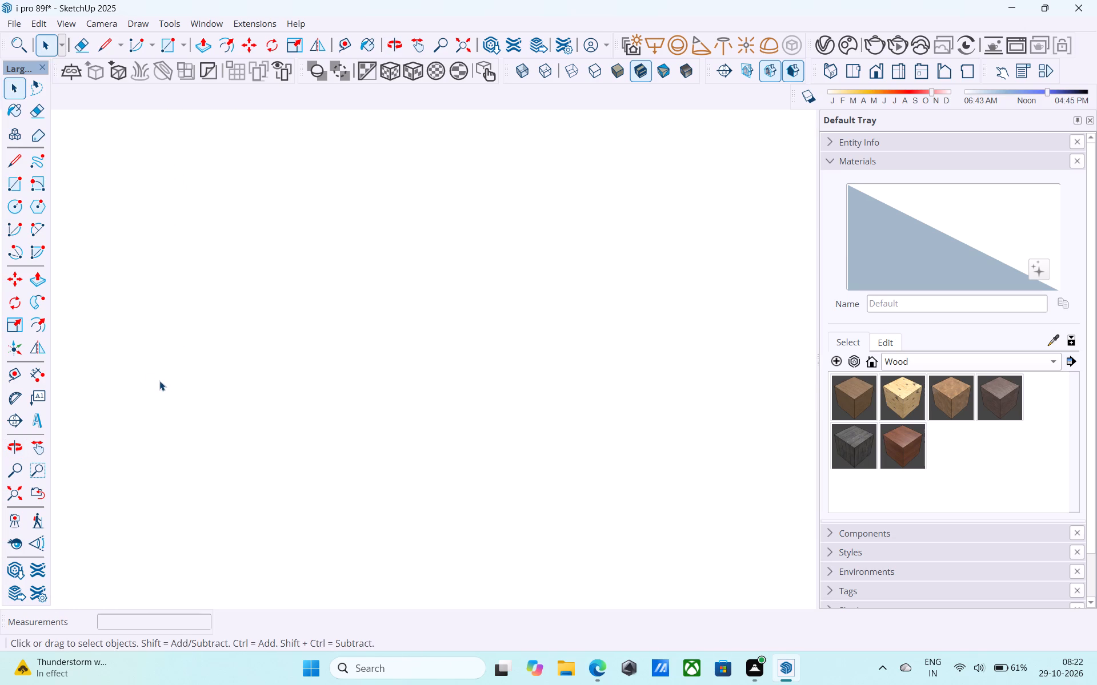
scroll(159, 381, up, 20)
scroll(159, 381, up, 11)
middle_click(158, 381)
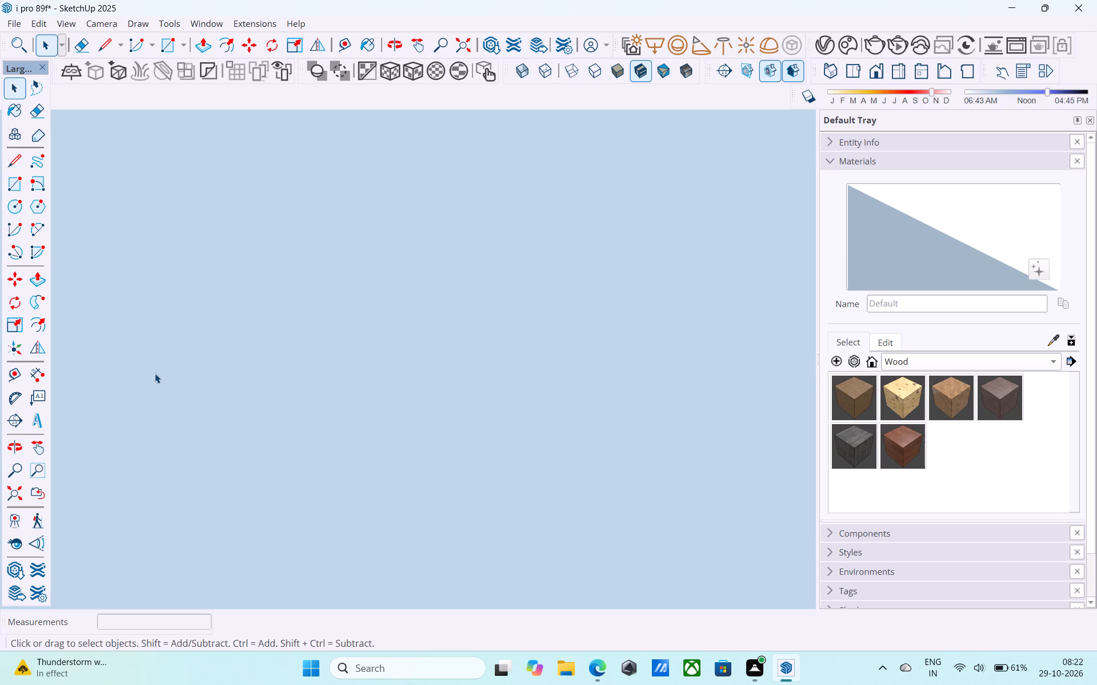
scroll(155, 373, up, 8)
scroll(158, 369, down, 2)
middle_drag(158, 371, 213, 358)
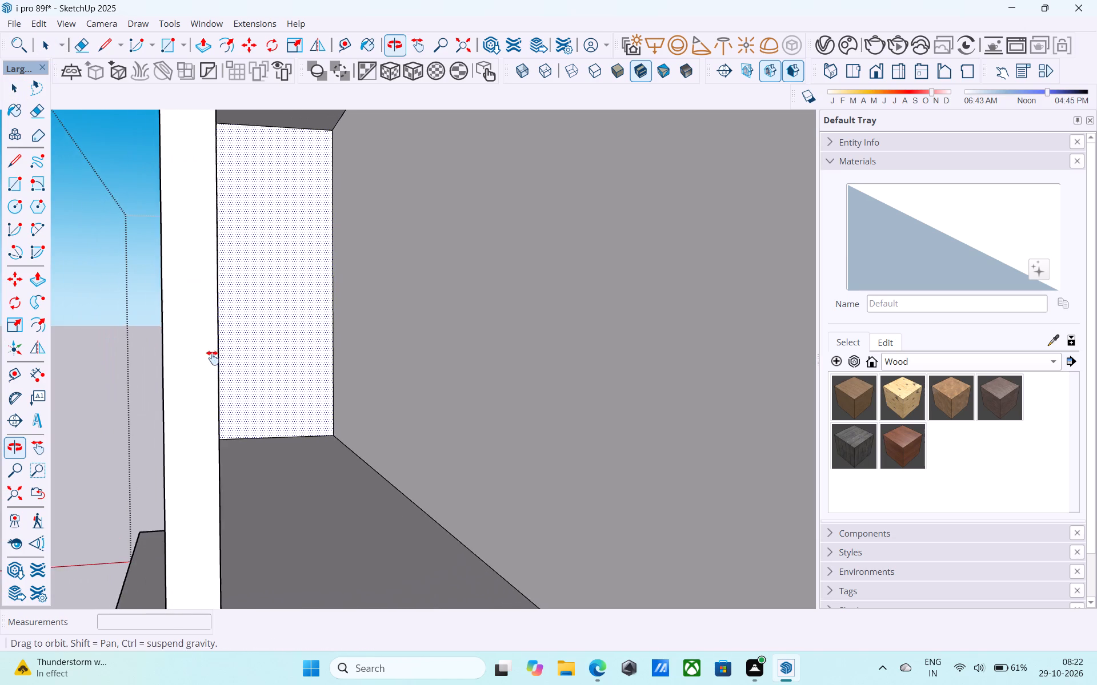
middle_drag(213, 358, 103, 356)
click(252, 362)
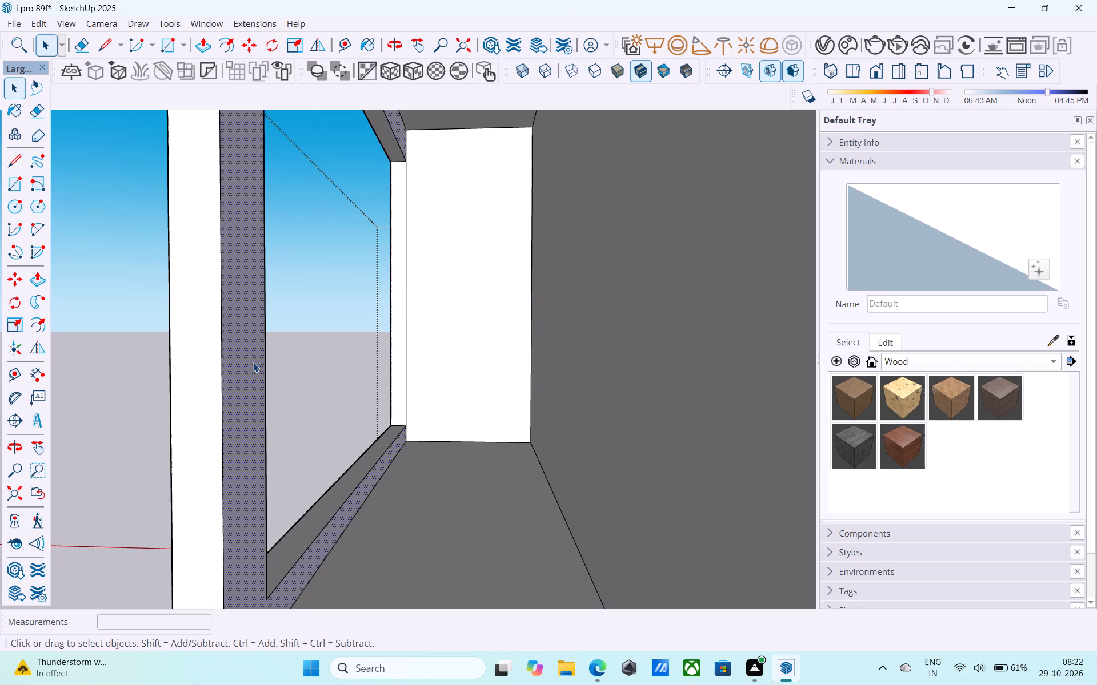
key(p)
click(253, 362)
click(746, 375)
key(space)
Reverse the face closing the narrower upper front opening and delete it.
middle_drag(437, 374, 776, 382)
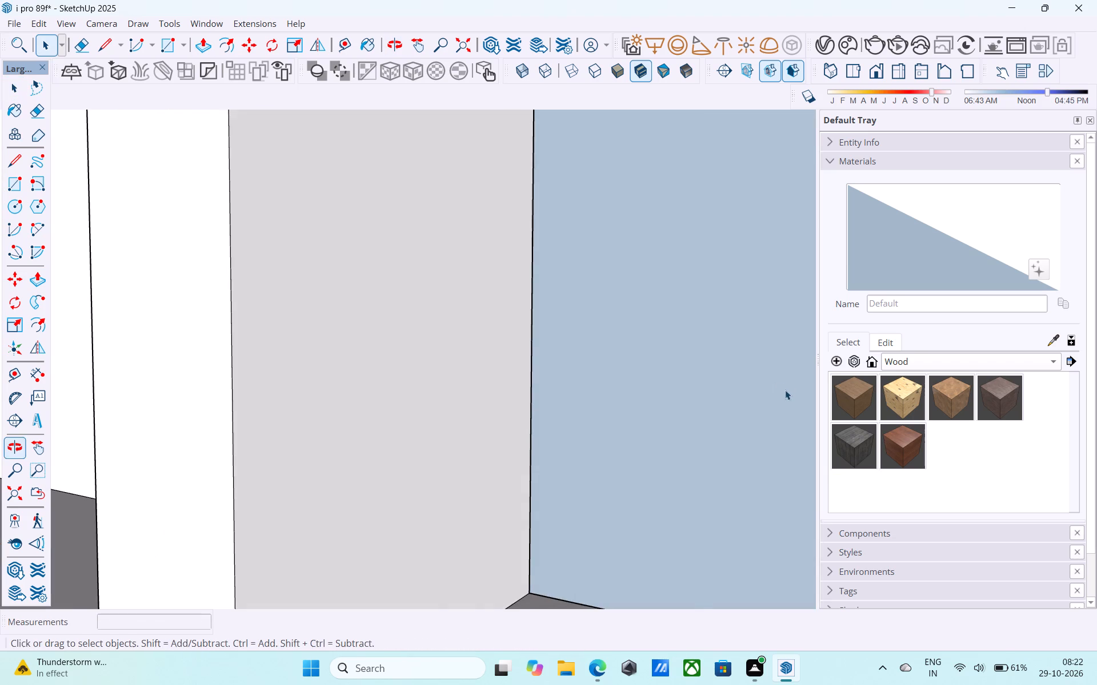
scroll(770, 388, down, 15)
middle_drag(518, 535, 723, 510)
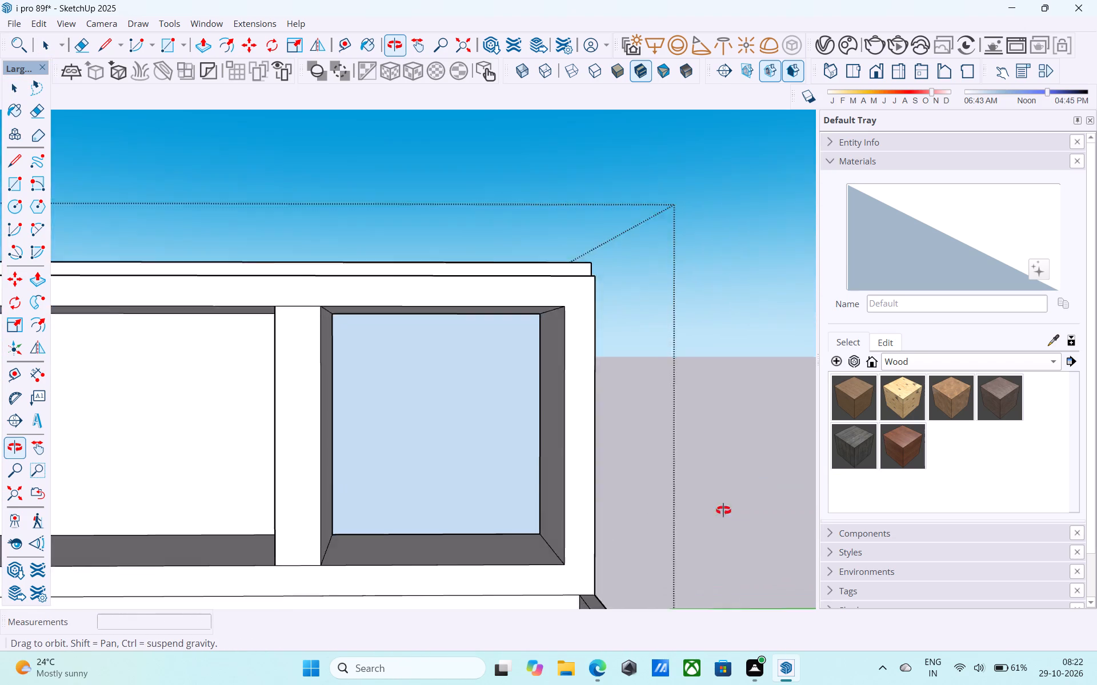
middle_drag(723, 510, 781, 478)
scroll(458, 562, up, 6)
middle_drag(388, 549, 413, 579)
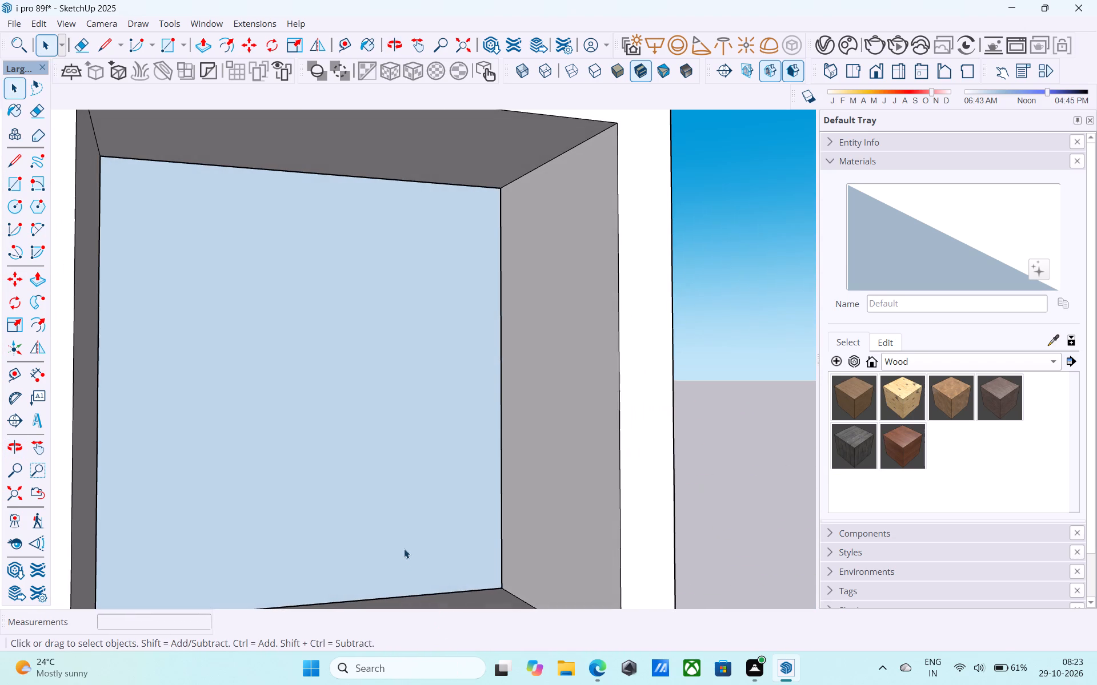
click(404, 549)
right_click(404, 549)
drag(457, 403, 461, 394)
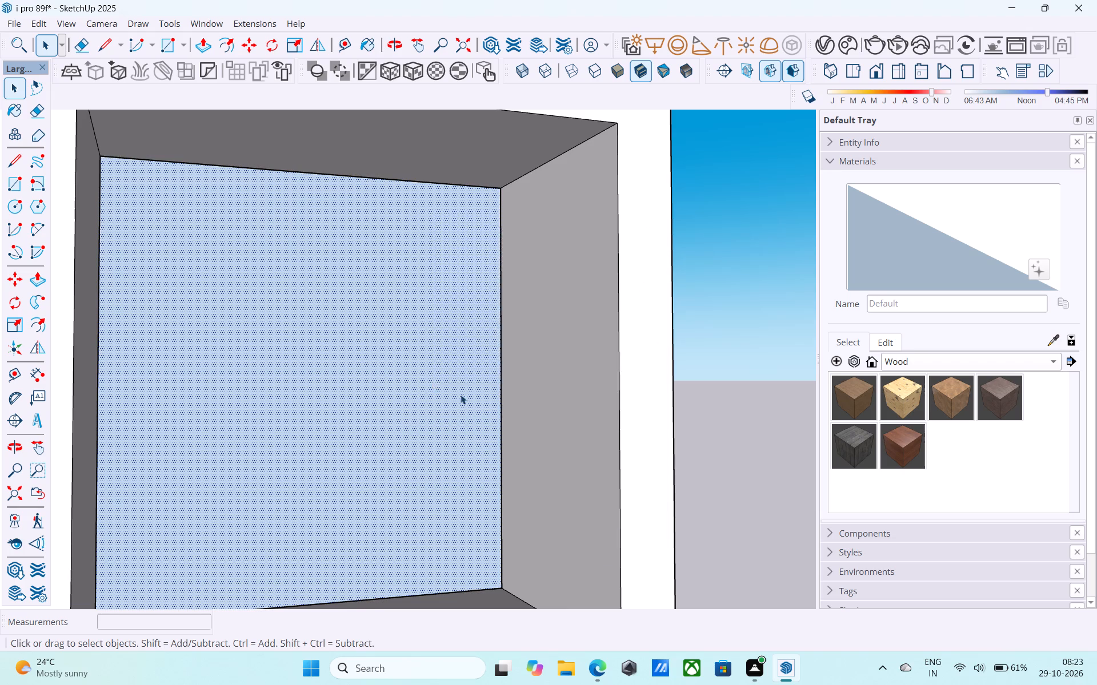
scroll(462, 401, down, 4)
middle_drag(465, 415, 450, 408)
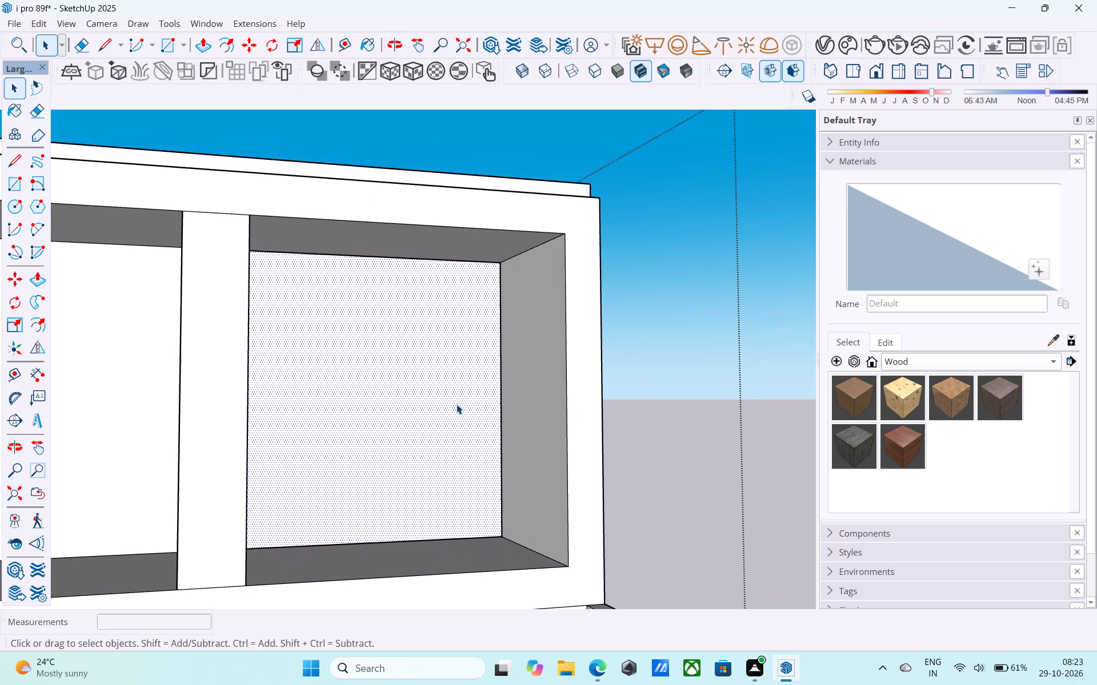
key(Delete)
Examine the upper storey's two front openings and the space behind them from several angles.
middle_drag(457, 404, 357, 432)
scroll(292, 479, down, 2)
middle_drag(290, 481, 318, 485)
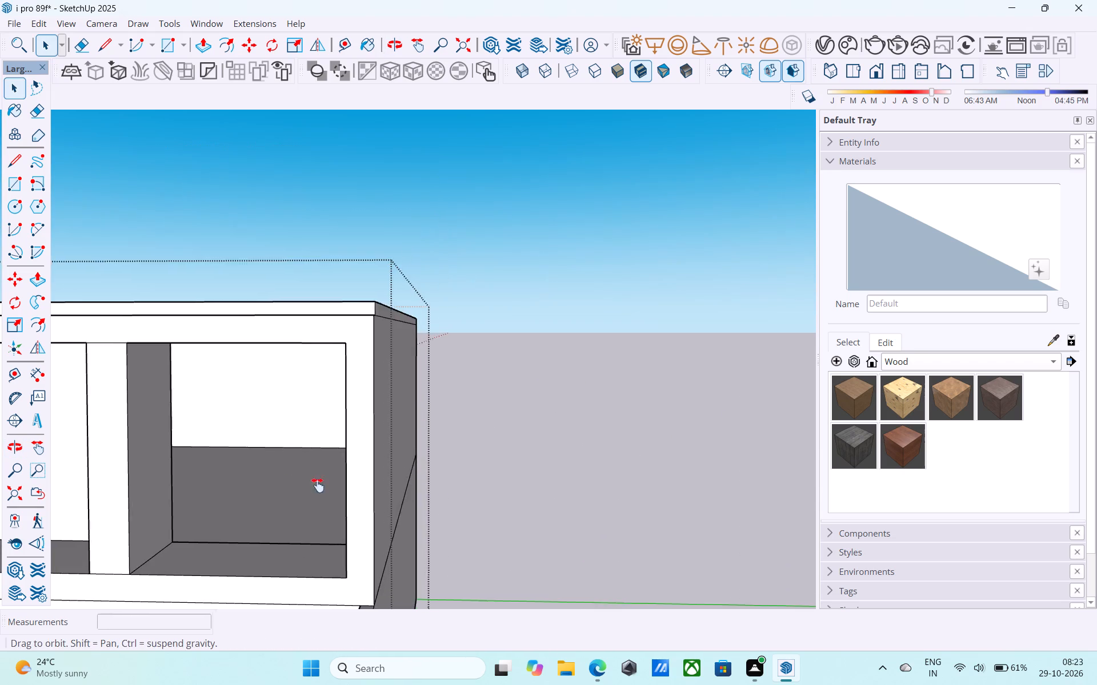
middle_drag(318, 485, 545, 531)
scroll(545, 531, up, 10)
scroll(550, 530, down, 7)
shift+middle_drag(543, 527, 463, 491)
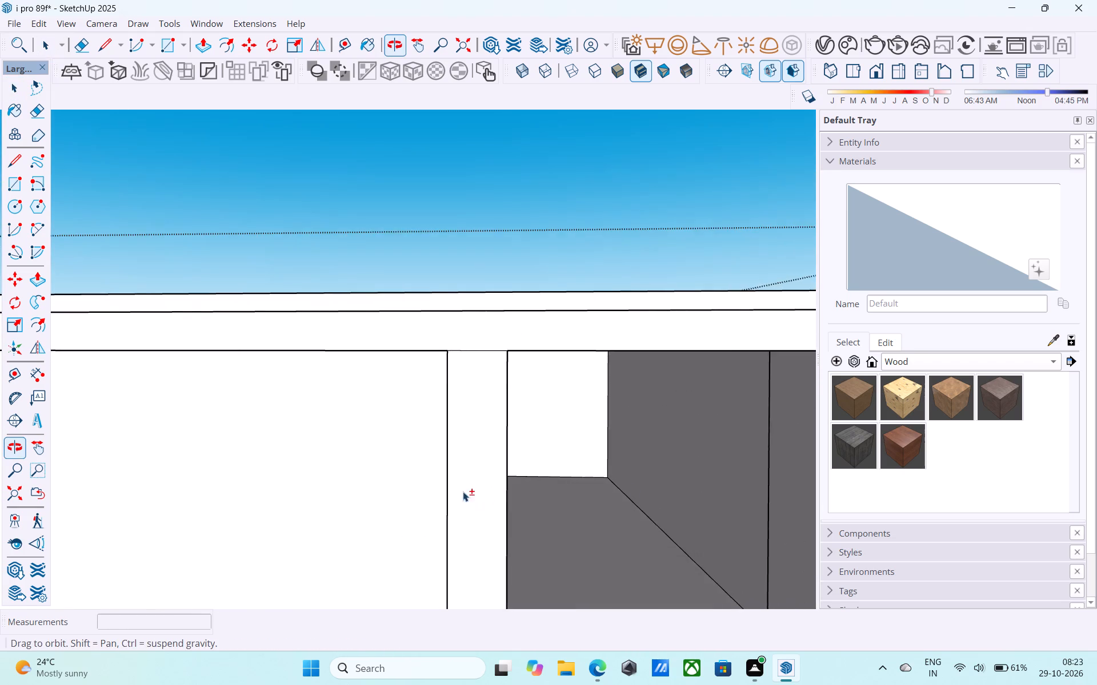
scroll(633, 486, up, 4)
scroll(496, 469, up, 4)
middle_drag(174, 450, 444, 441)
scroll(444, 438, down, 20)
scroll(444, 438, down, 15)
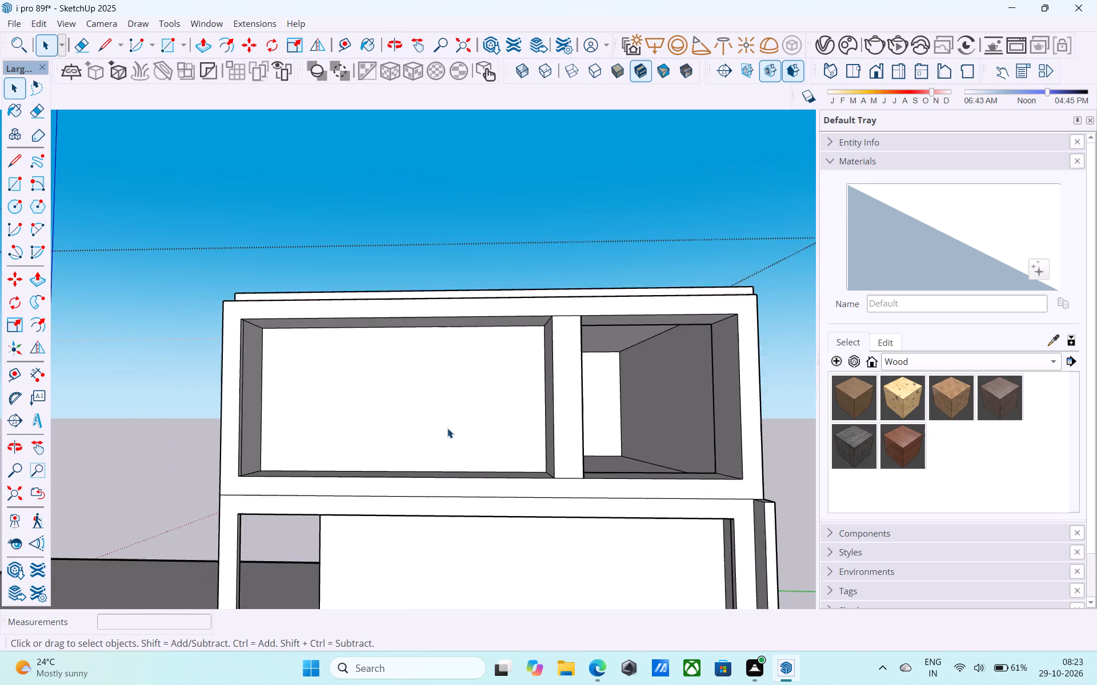
scroll(447, 428, down, 3)
middle_drag(538, 445, 441, 502)
scroll(361, 583, up, 5)
middle_drag(347, 571, 395, 561)
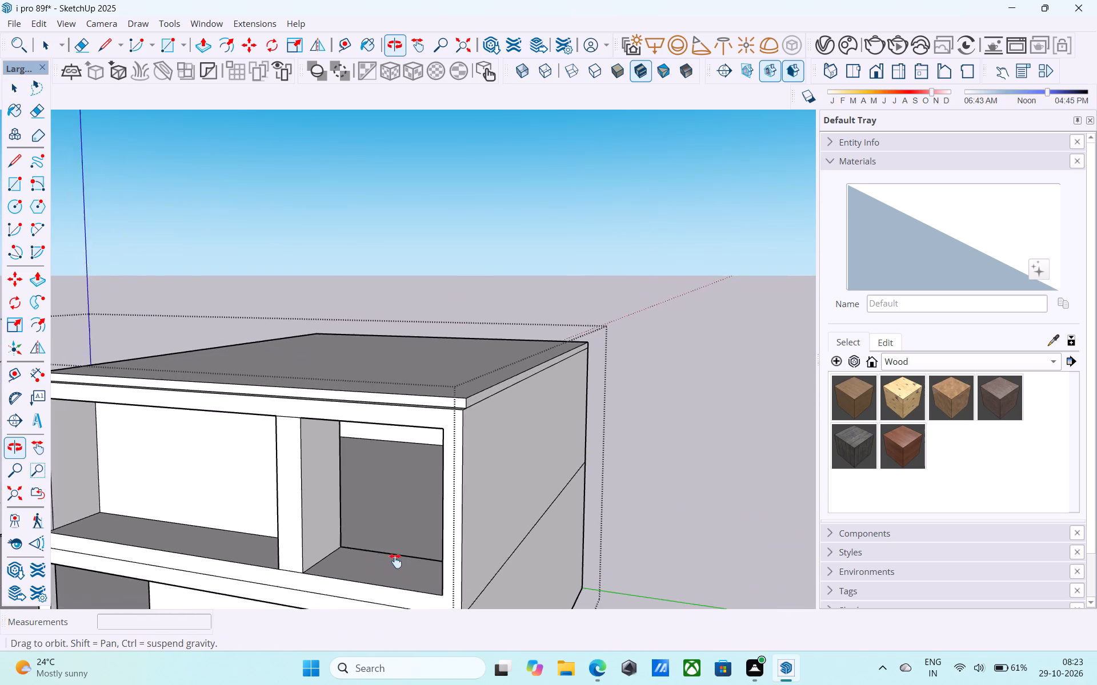
middle_drag(395, 561, 571, 572)
scroll(460, 512, up, 1)
scroll(684, 562, up, 3)
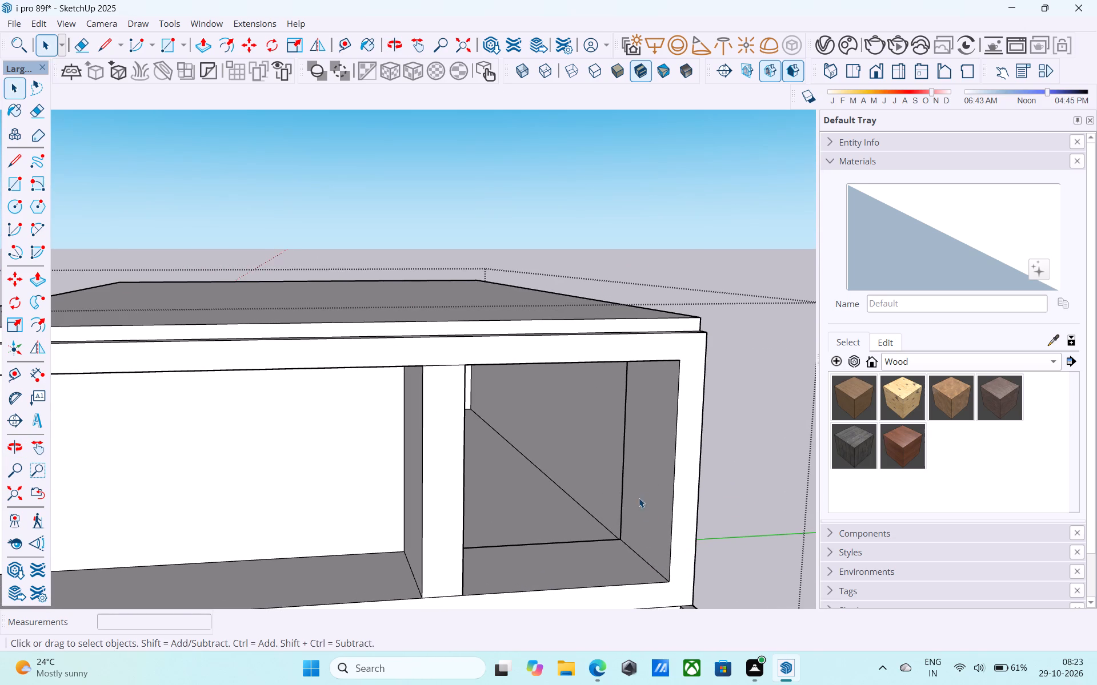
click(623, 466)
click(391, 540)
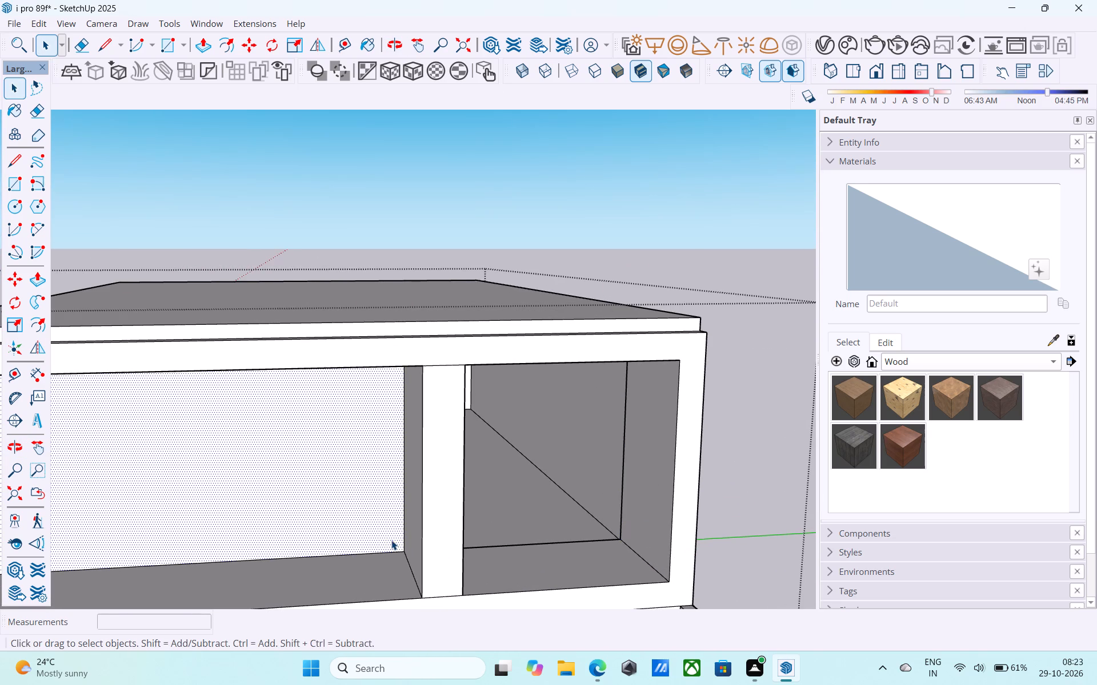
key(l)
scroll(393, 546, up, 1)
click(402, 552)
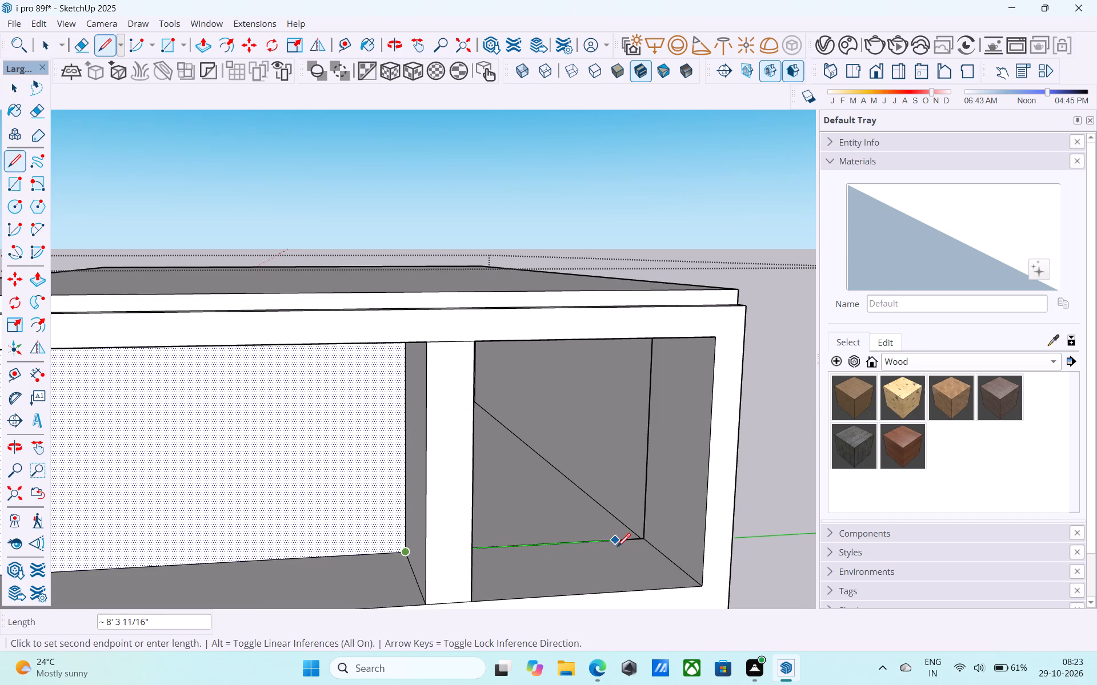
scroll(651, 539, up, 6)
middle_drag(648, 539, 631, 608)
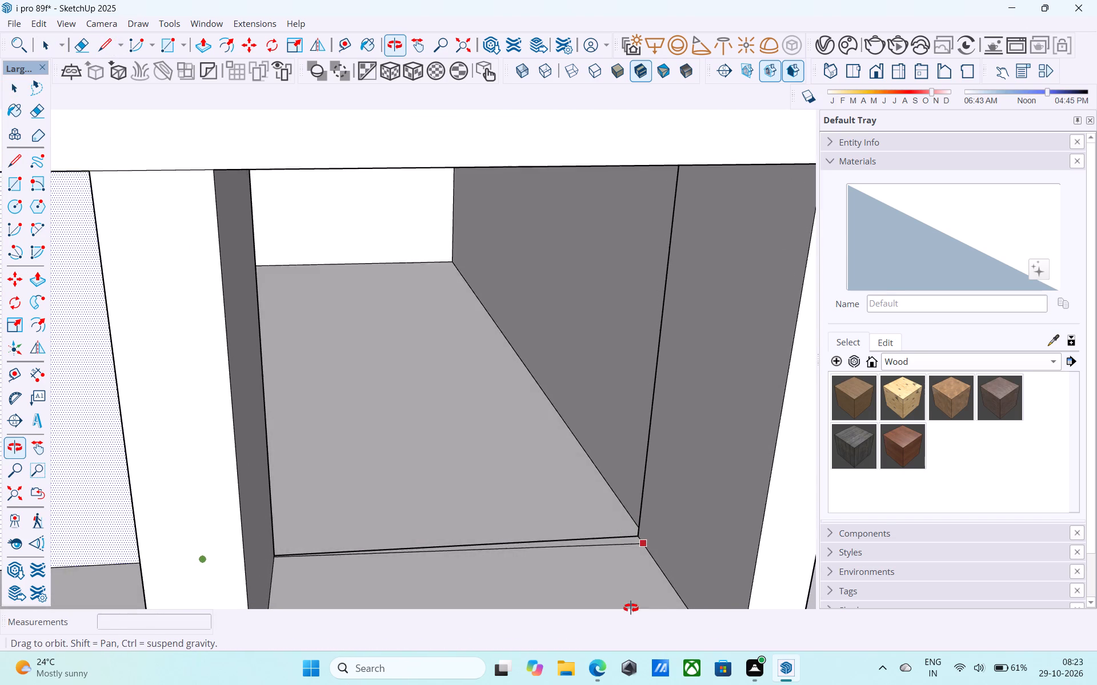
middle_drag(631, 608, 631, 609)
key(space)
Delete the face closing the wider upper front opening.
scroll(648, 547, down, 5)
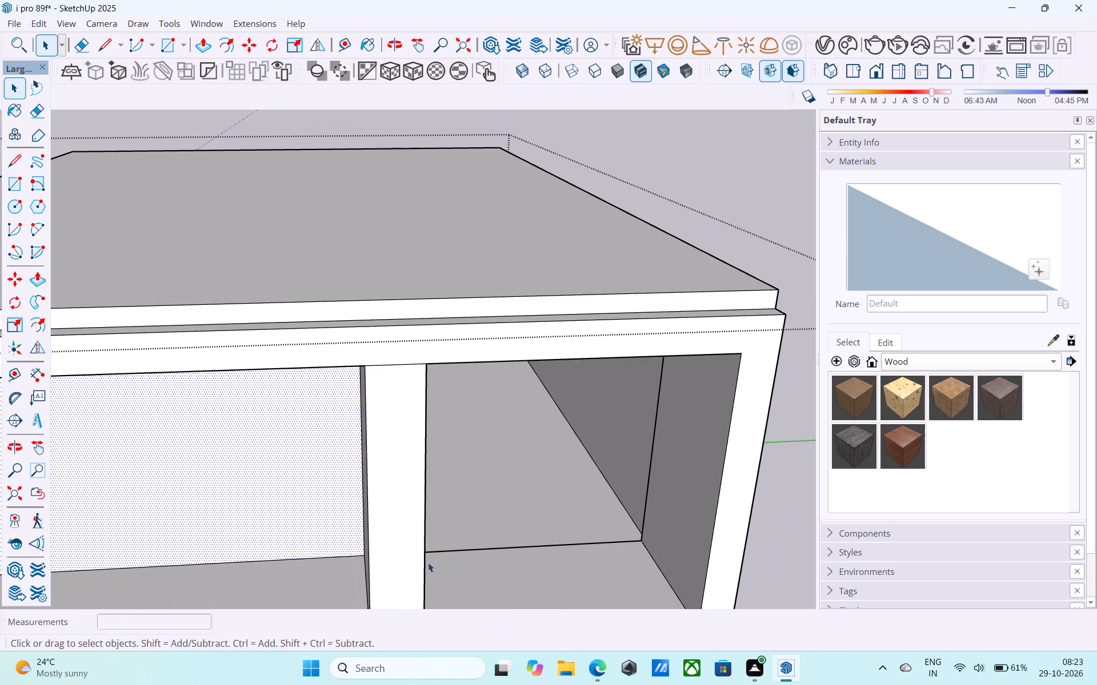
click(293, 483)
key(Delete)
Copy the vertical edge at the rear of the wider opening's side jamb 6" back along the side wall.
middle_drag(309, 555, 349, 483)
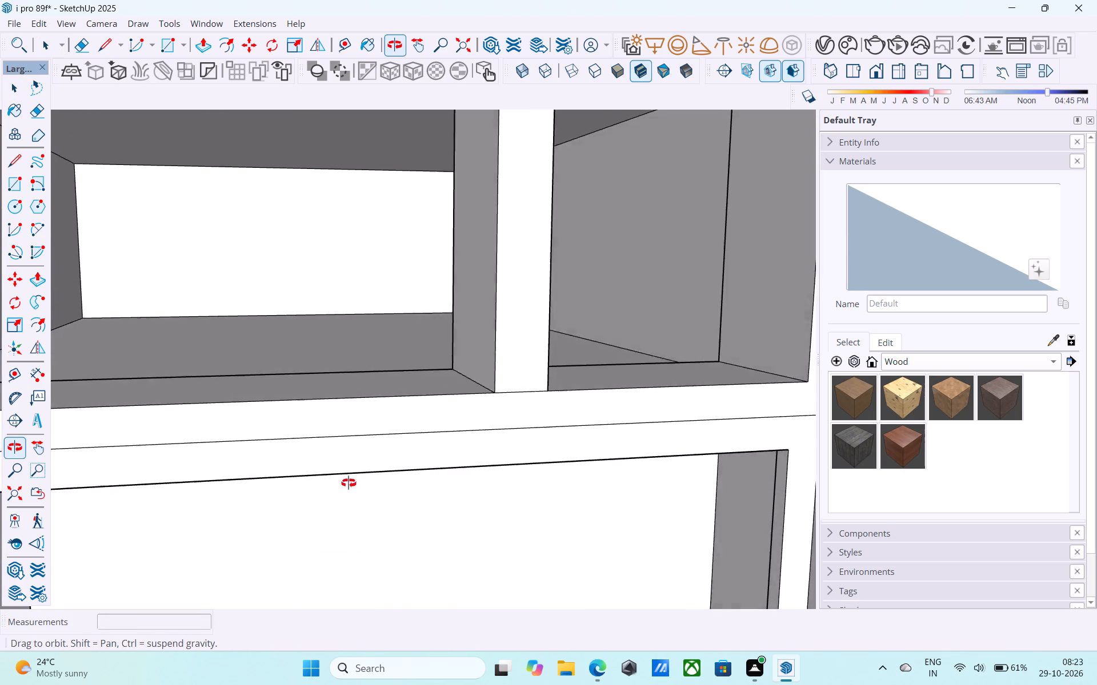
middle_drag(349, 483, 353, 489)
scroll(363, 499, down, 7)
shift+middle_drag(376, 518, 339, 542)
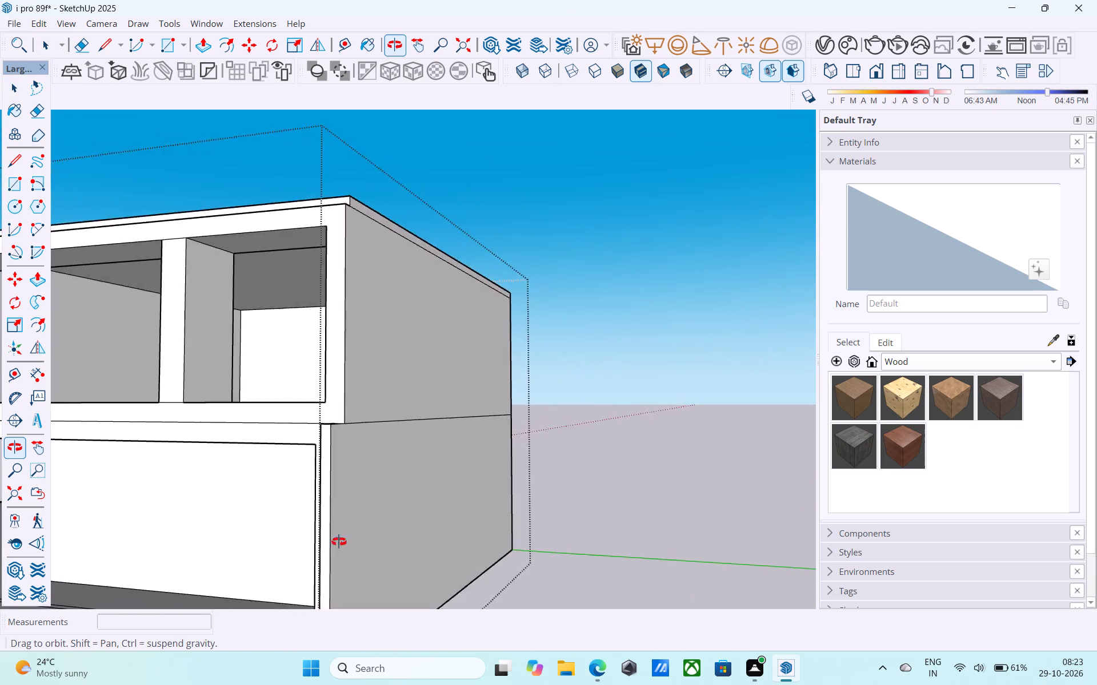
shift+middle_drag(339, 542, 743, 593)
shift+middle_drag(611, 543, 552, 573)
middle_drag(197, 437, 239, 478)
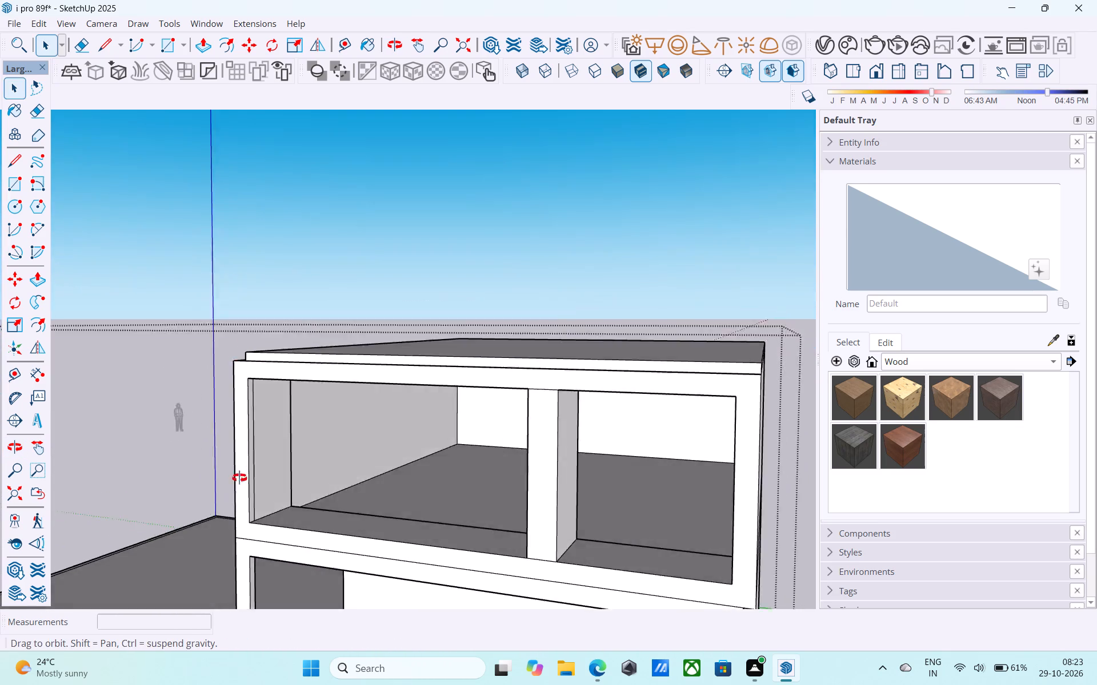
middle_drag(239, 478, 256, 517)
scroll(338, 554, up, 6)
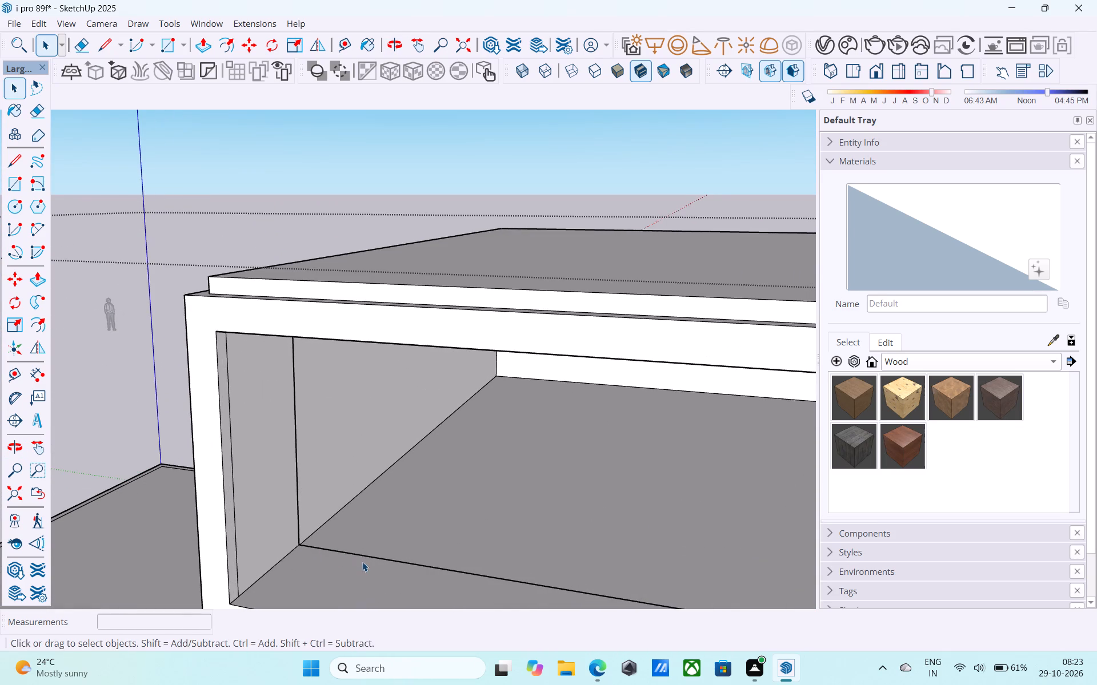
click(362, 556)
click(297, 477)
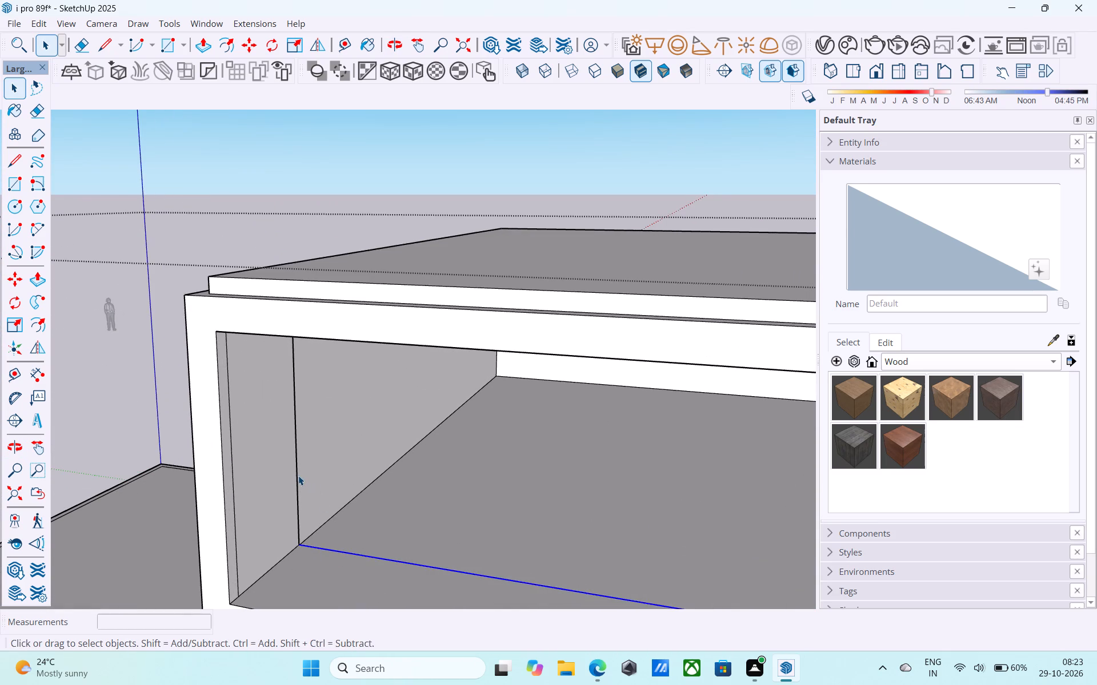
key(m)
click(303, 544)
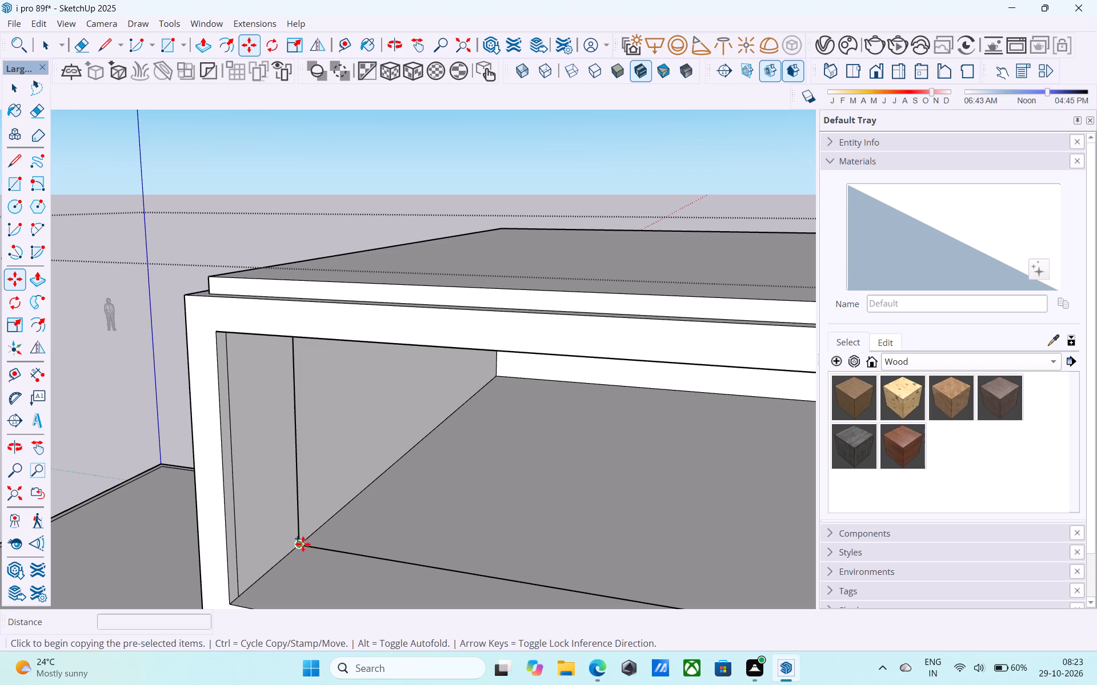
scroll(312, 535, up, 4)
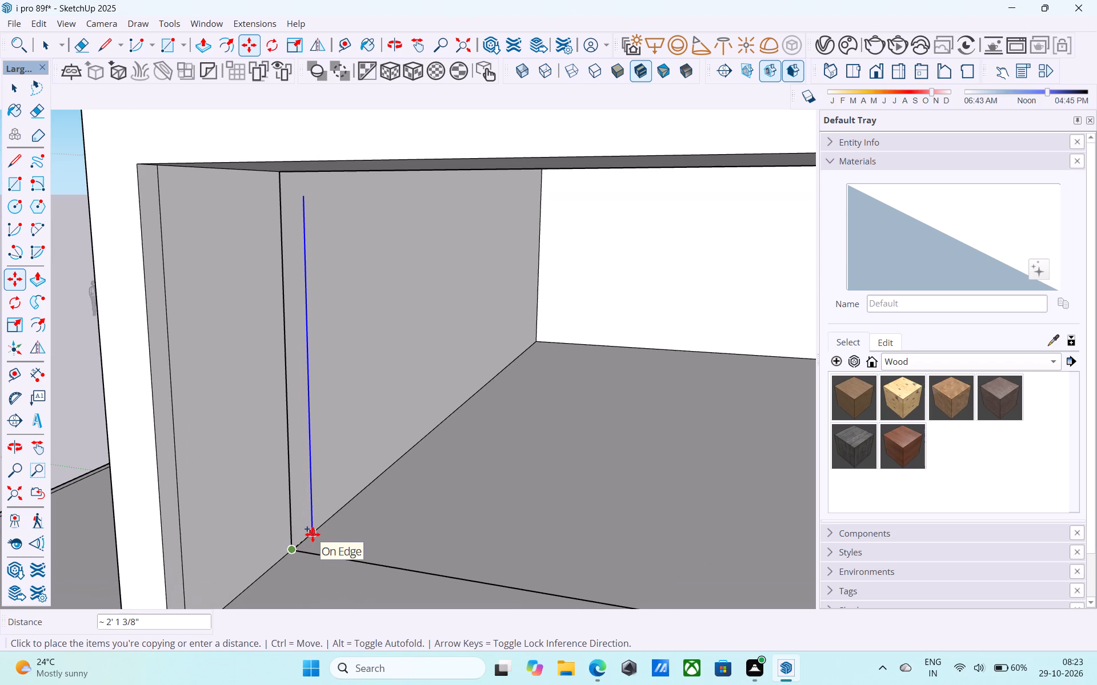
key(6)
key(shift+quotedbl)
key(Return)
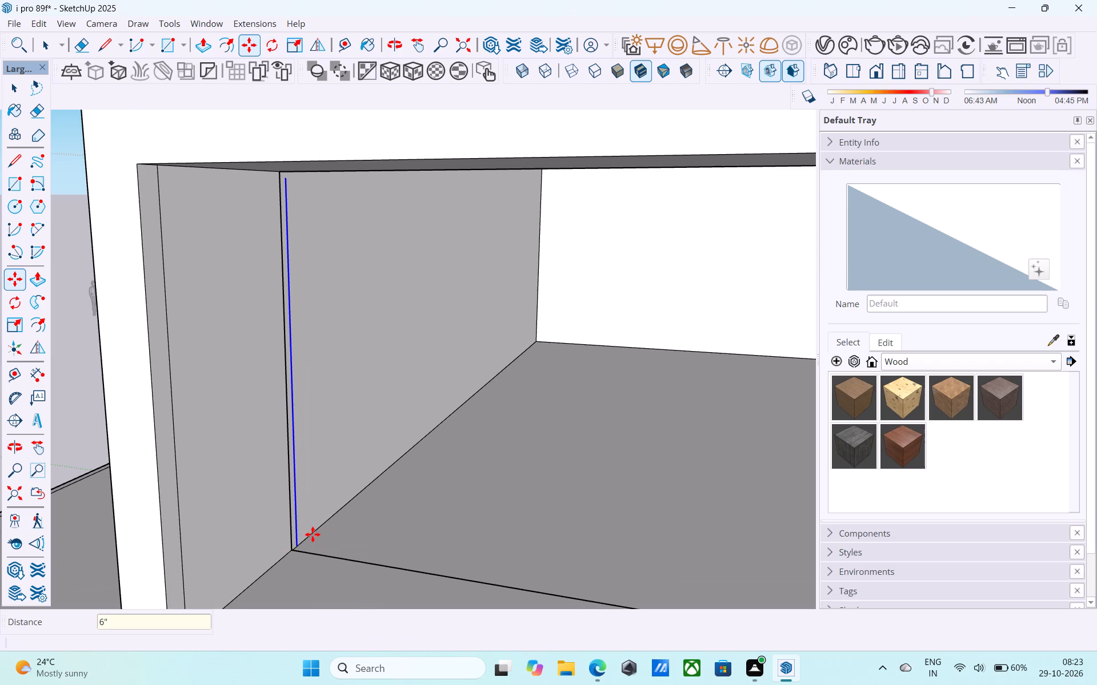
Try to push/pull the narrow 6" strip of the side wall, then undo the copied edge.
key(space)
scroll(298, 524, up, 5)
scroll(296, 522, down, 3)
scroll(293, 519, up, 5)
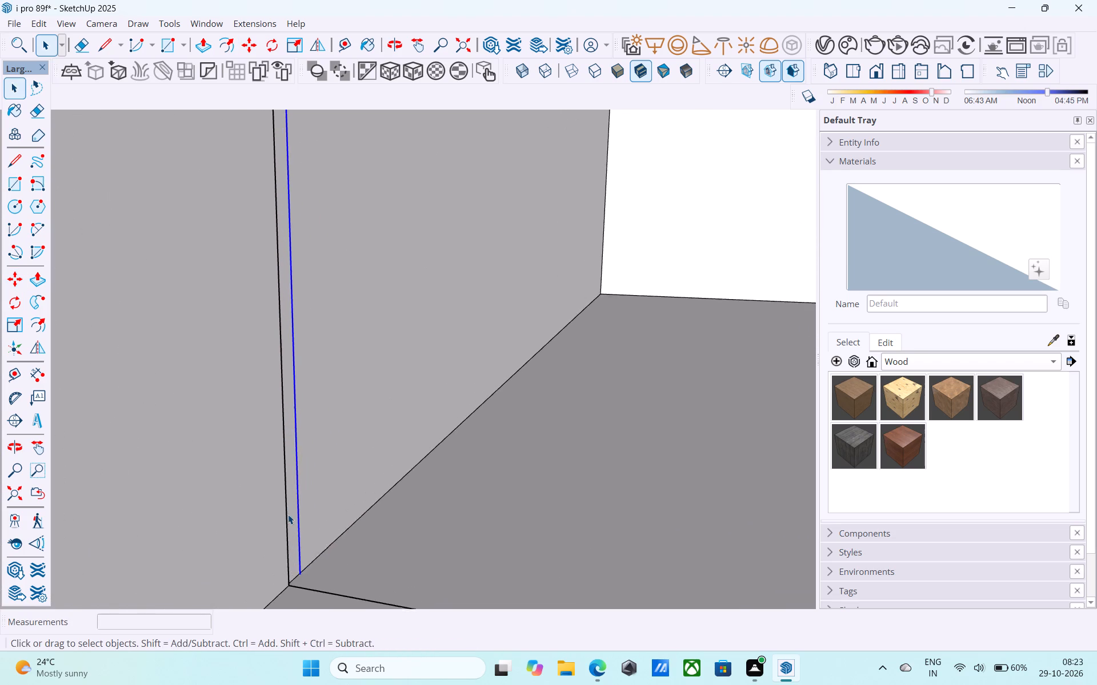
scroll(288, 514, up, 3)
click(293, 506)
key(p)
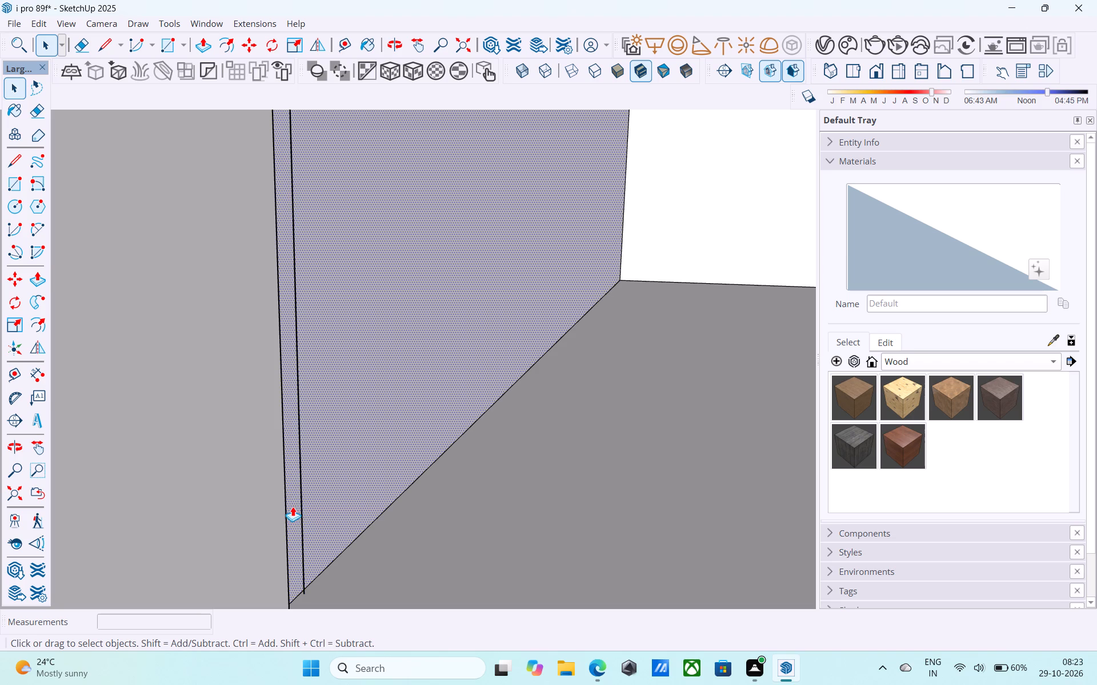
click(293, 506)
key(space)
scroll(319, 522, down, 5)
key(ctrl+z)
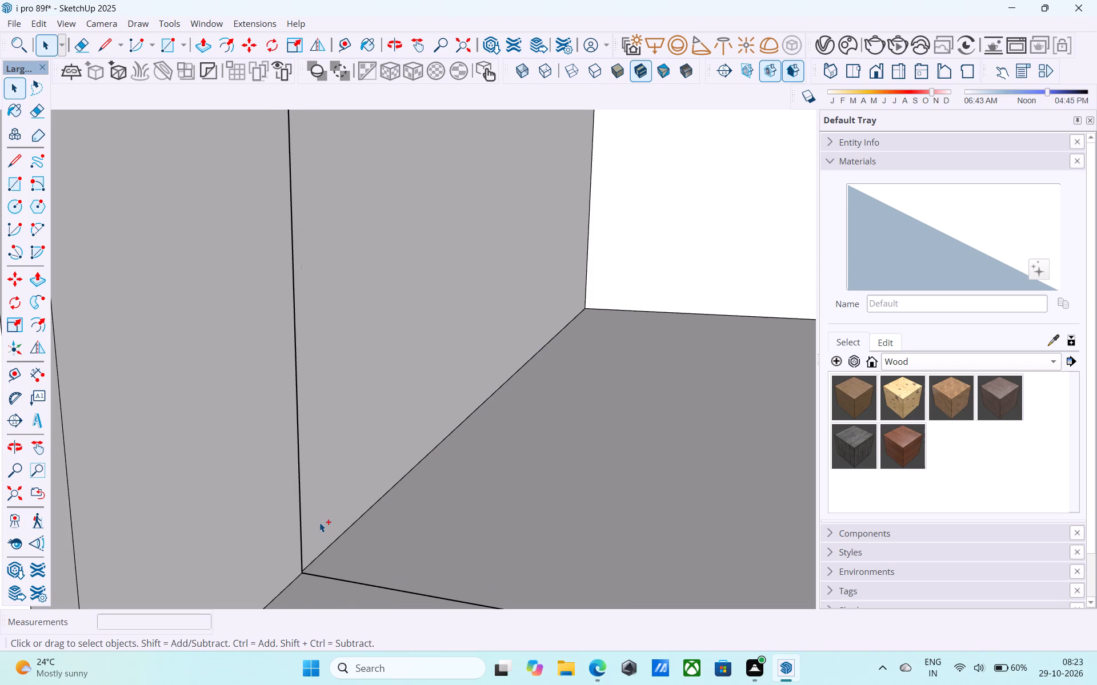
Examine the front wall and the wider opening's jamb from inside the upper storey.
scroll(319, 522, down, 3)
shift+middle_drag(319, 522, 283, 555)
scroll(331, 448, up, 3)
middle_drag(334, 440, 0, 478)
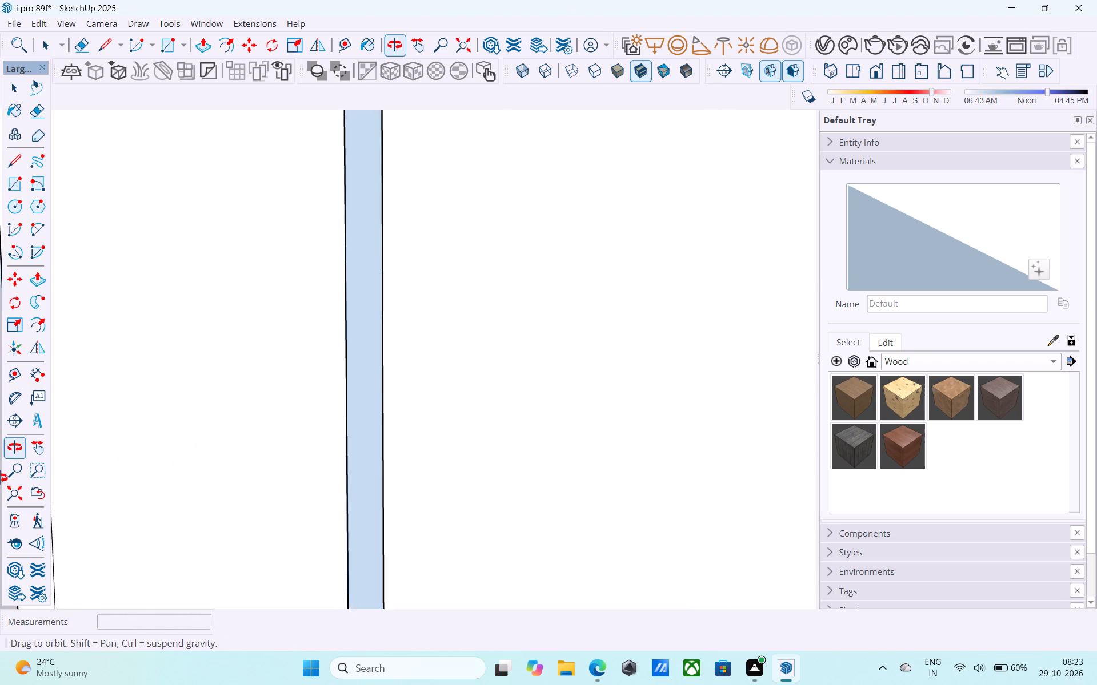
middle_drag(0, 478, 0, 489)
scroll(475, 505, up, 1)
middle_drag(473, 502, 245, 503)
scroll(254, 503, down, 2)
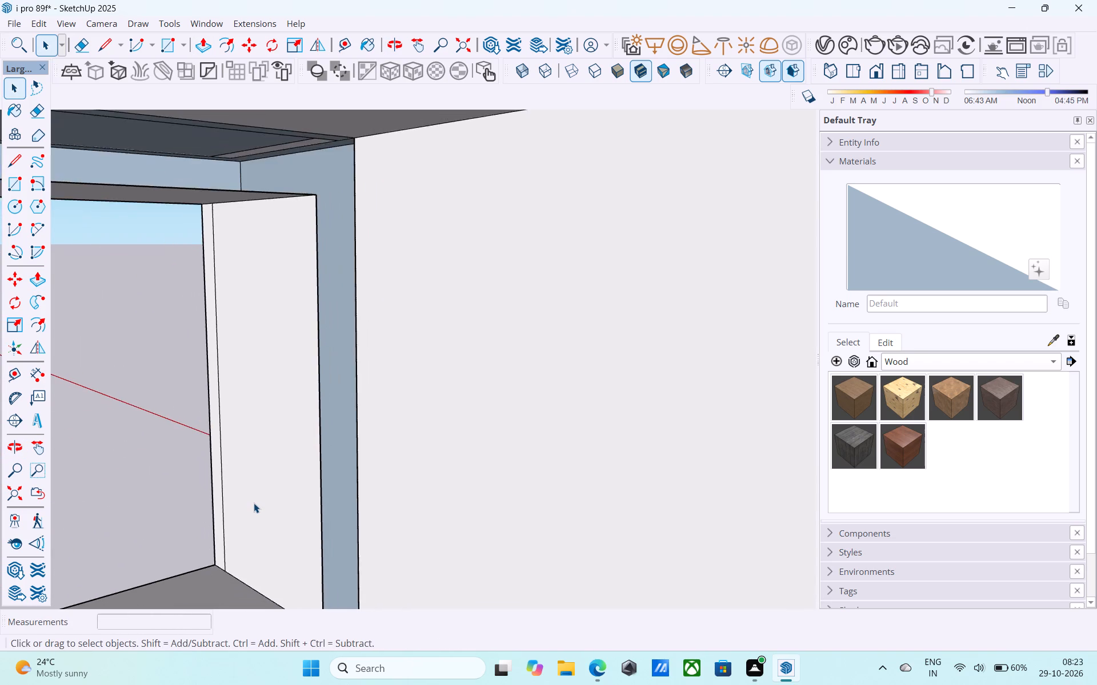
scroll(254, 503, down, 2)
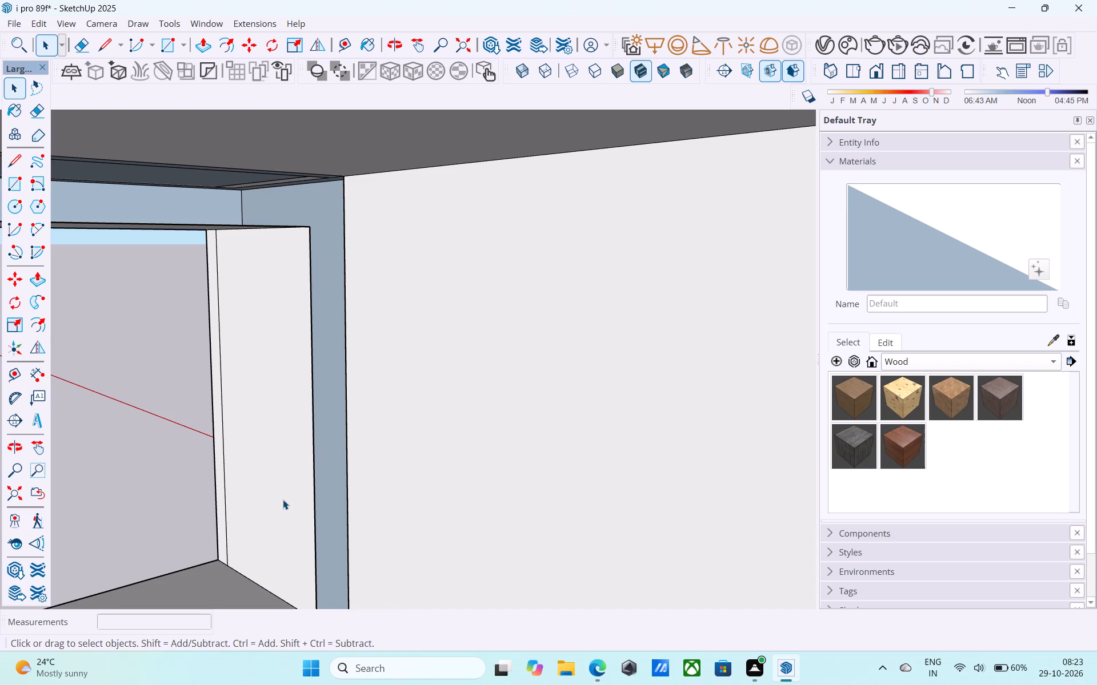
middle_drag(283, 499, 344, 493)
click(345, 492)
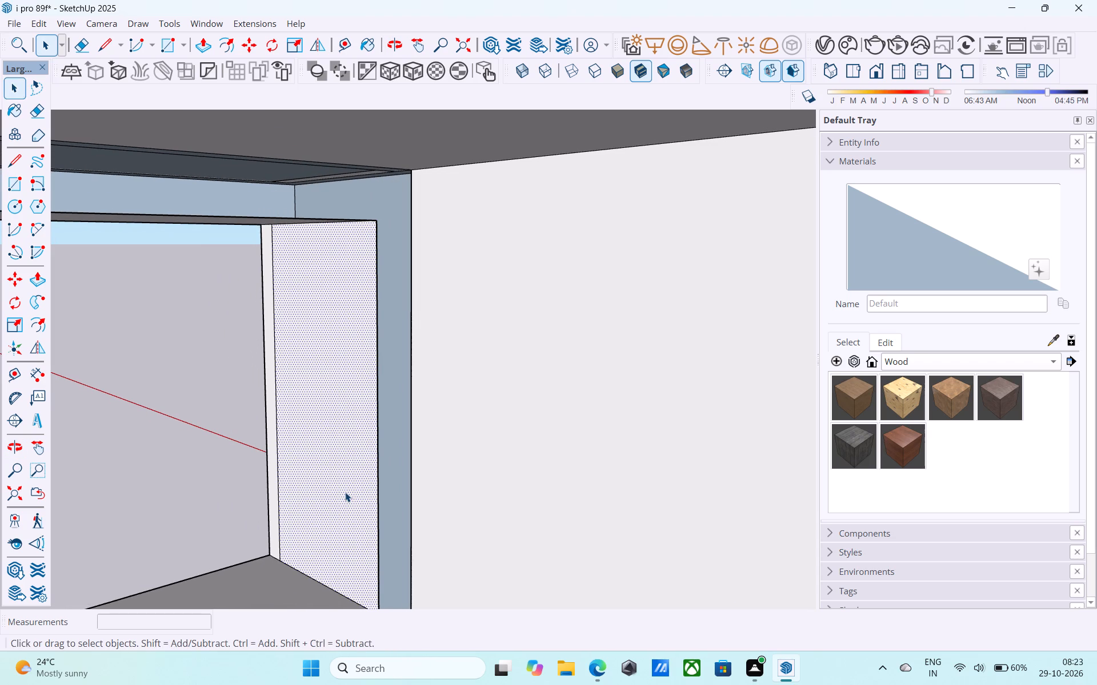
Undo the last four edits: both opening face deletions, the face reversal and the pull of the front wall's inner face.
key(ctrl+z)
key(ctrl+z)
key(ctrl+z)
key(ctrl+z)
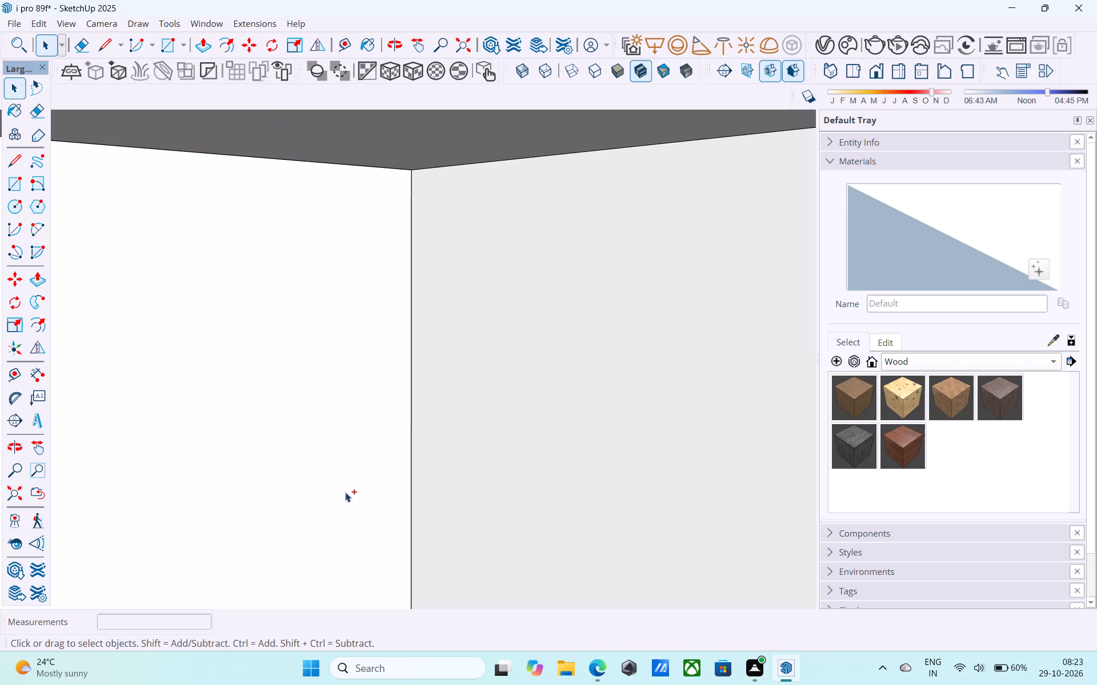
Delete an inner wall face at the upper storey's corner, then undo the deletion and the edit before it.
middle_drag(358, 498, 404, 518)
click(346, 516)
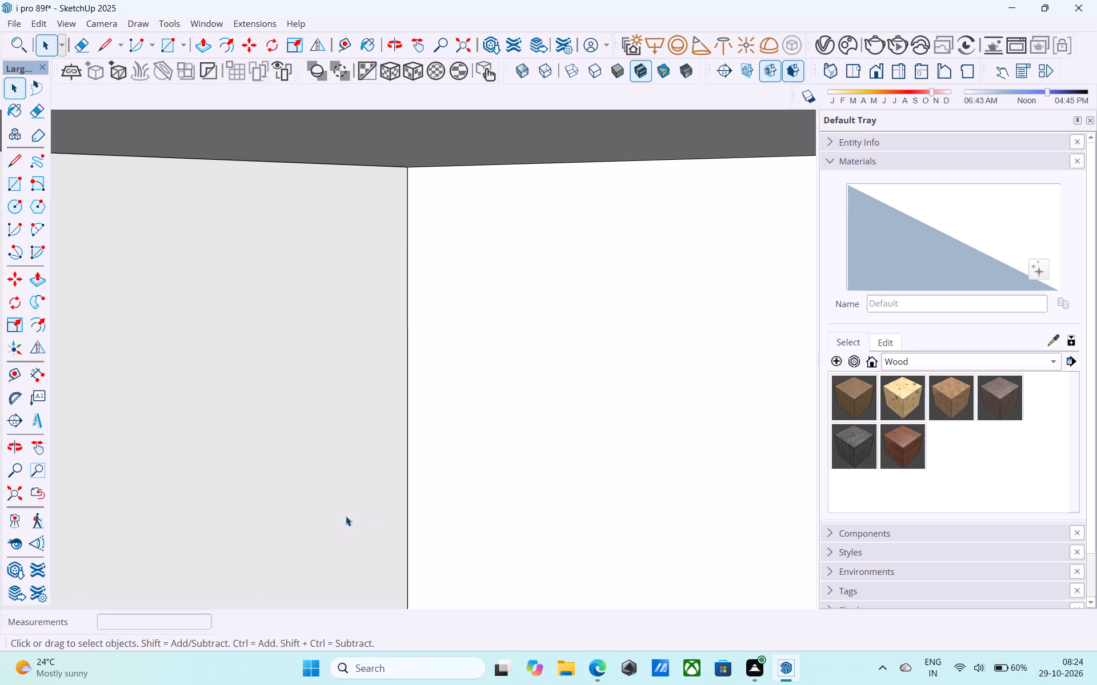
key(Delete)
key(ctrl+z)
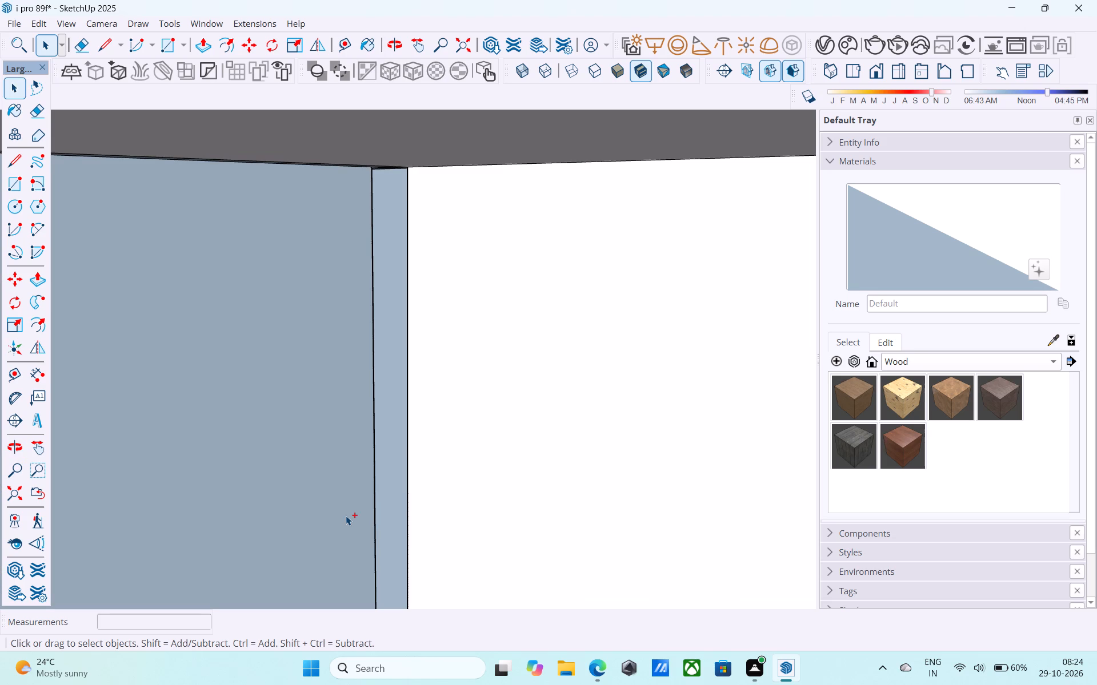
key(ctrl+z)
Examine the upper storey's front openings, side jambs and mullion from below, from the front and from above.
middle_drag(346, 515, 825, 493)
scroll(473, 460, down, 2)
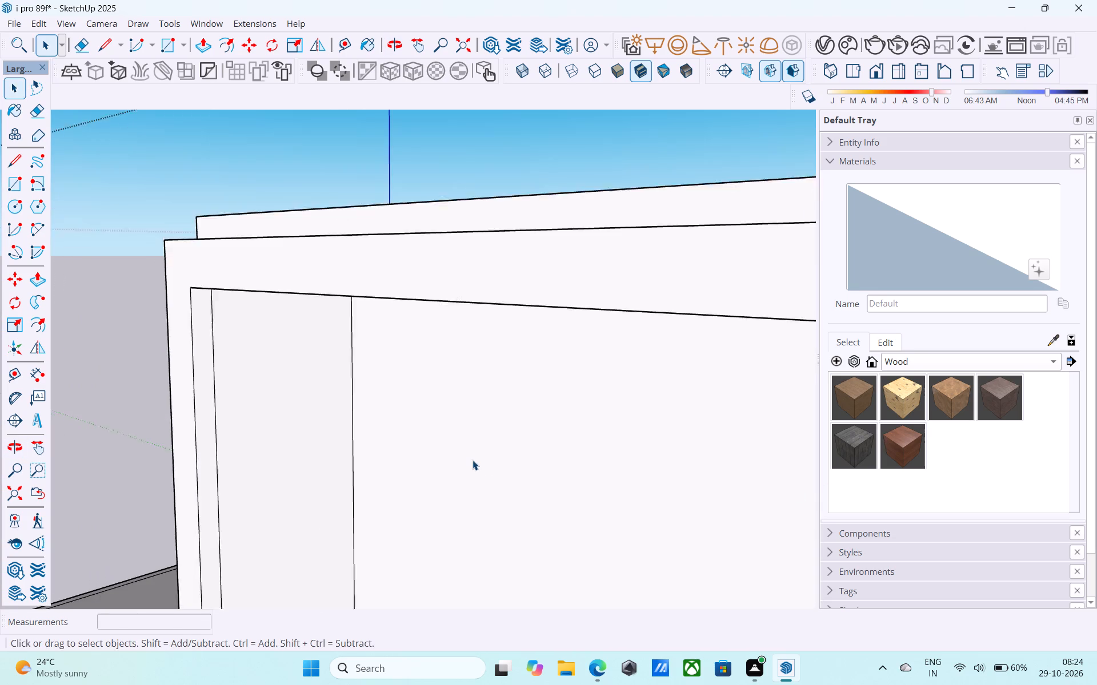
scroll(473, 460, down, 6)
middle_drag(462, 478, 475, 388)
scroll(285, 328, up, 7)
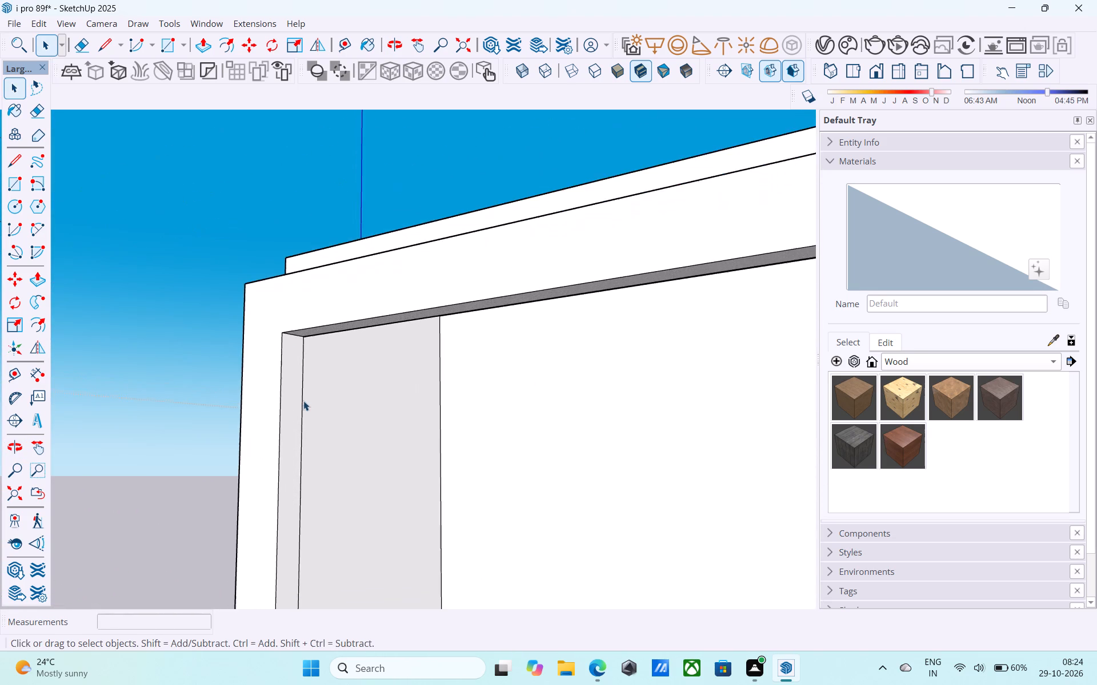
middle_drag(303, 401, 173, 338)
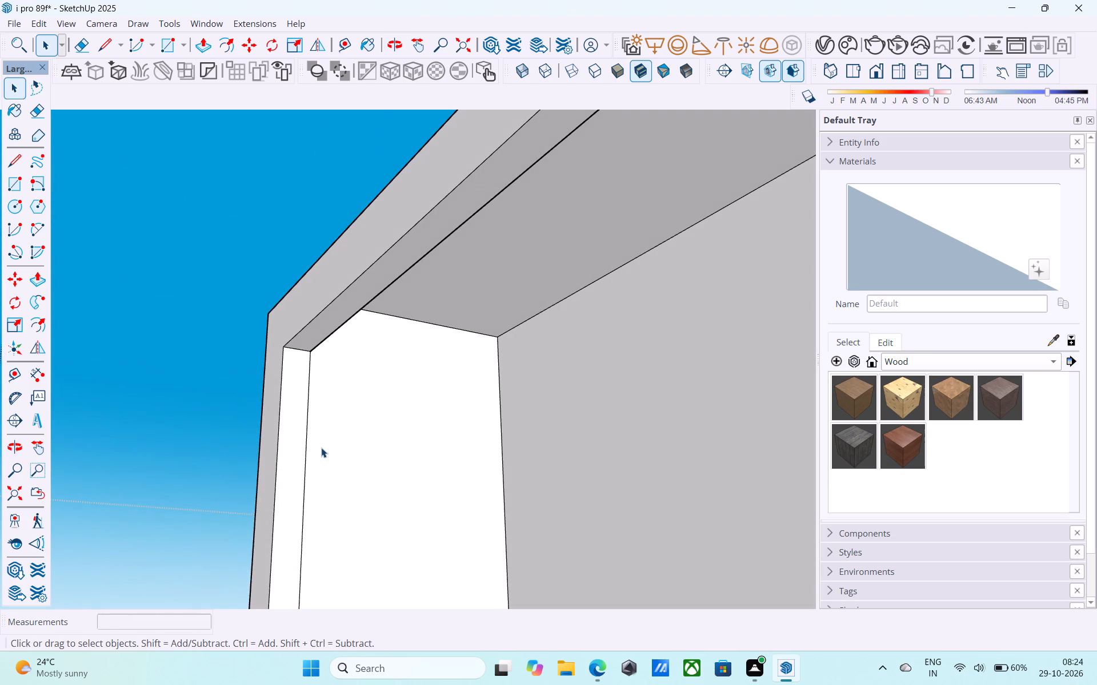
middle_click(321, 448)
shift+middle_drag(318, 448, 414, 472)
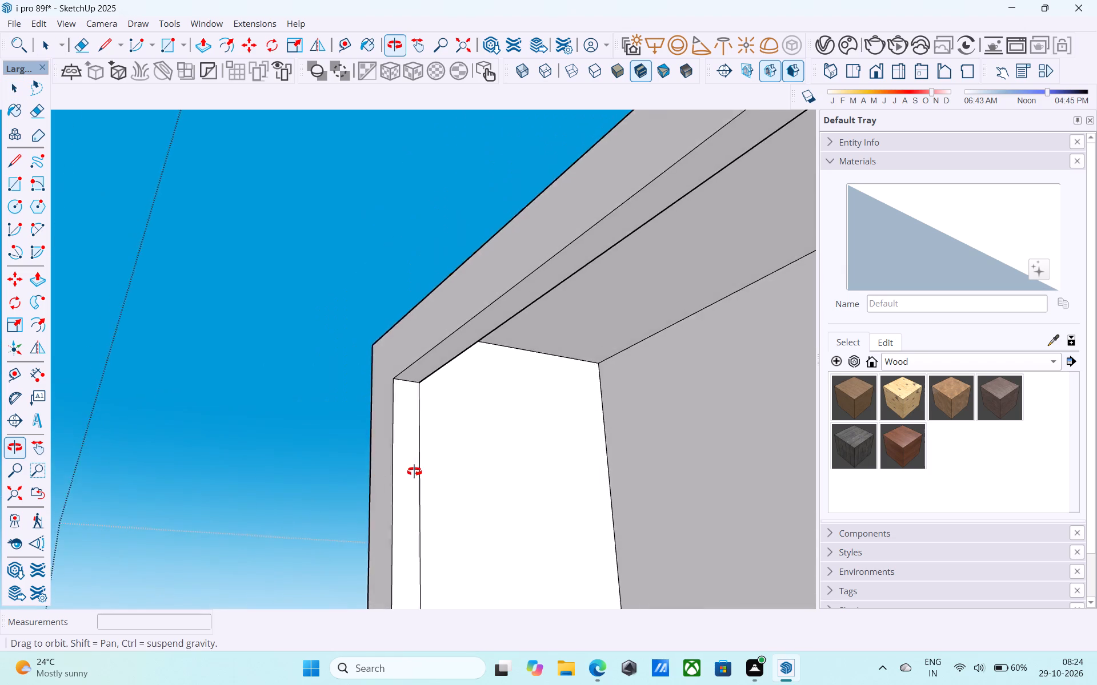
shift+middle_drag(414, 472, 219, 472)
shift+middle_drag(490, 459, 752, 477)
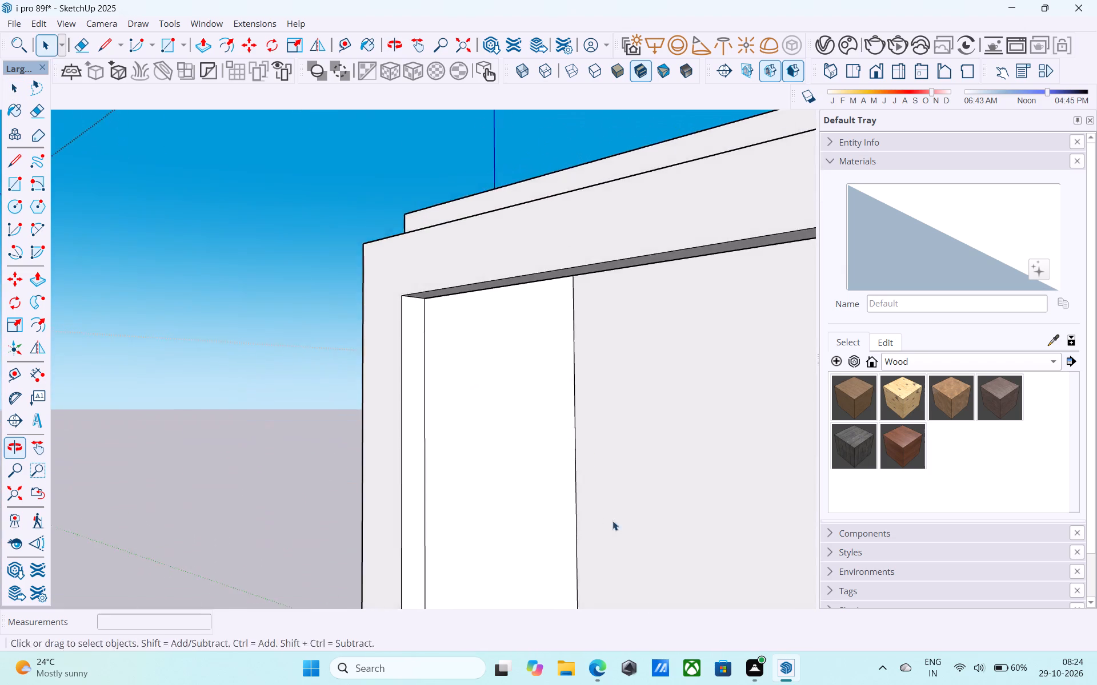
shift+middle_drag(611, 521, 468, 348)
scroll(426, 394, down, 14)
shift+middle_drag(478, 509, 466, 520)
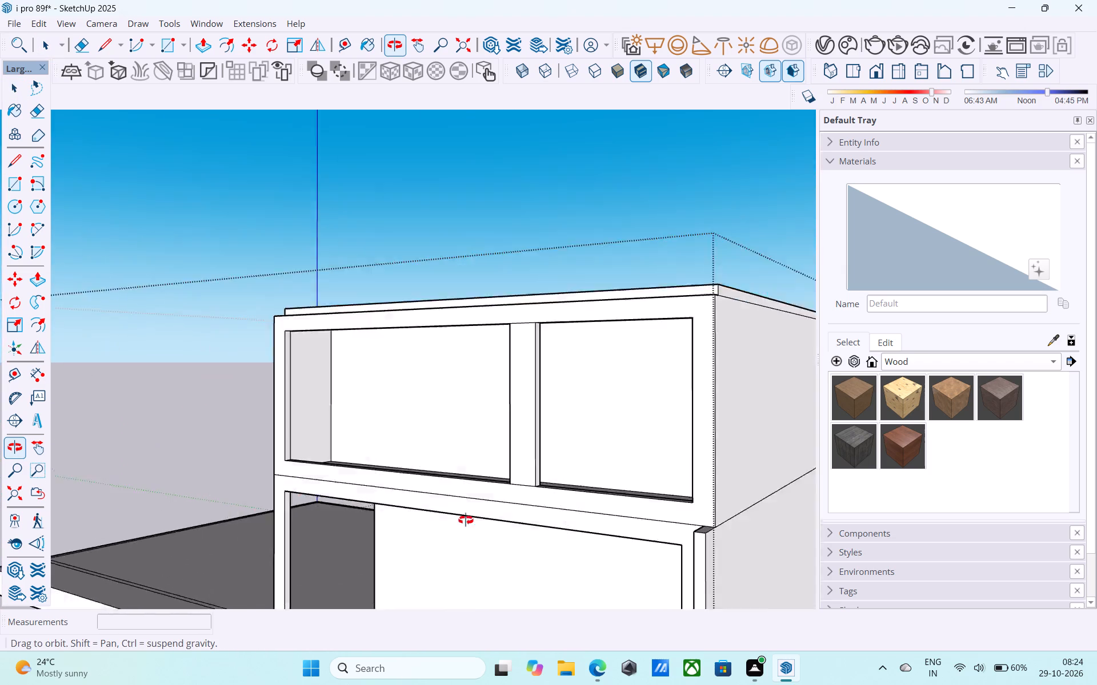
shift+middle_drag(466, 520, 504, 502)
middle_drag(644, 483, 531, 526)
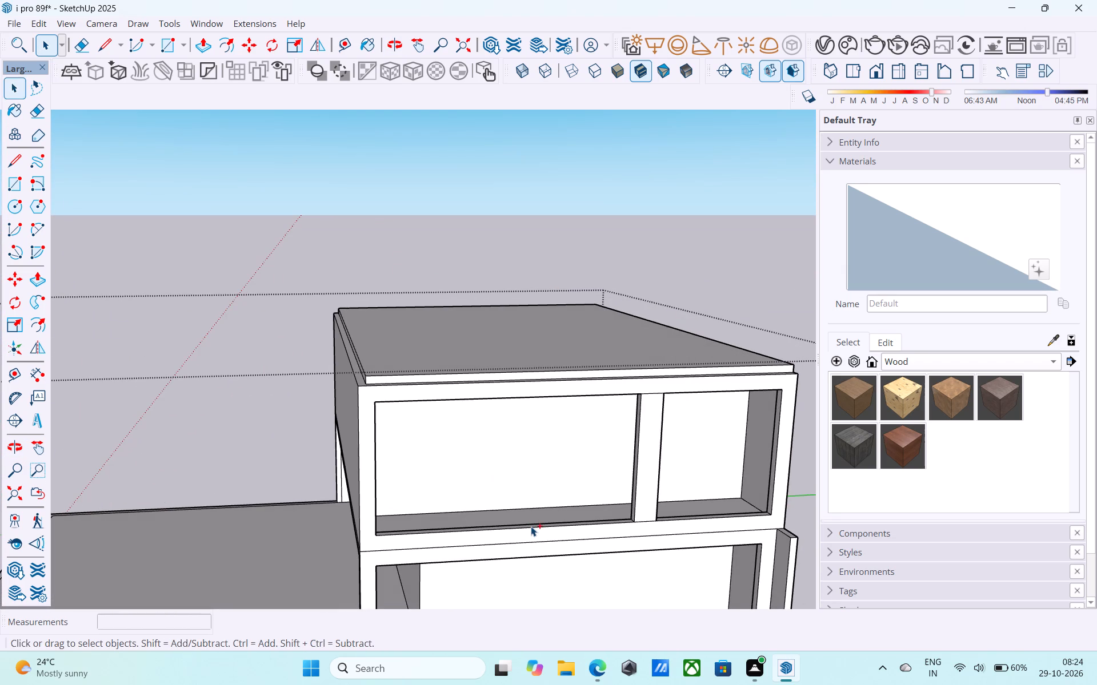
Save the model.
key(ctrl+s)
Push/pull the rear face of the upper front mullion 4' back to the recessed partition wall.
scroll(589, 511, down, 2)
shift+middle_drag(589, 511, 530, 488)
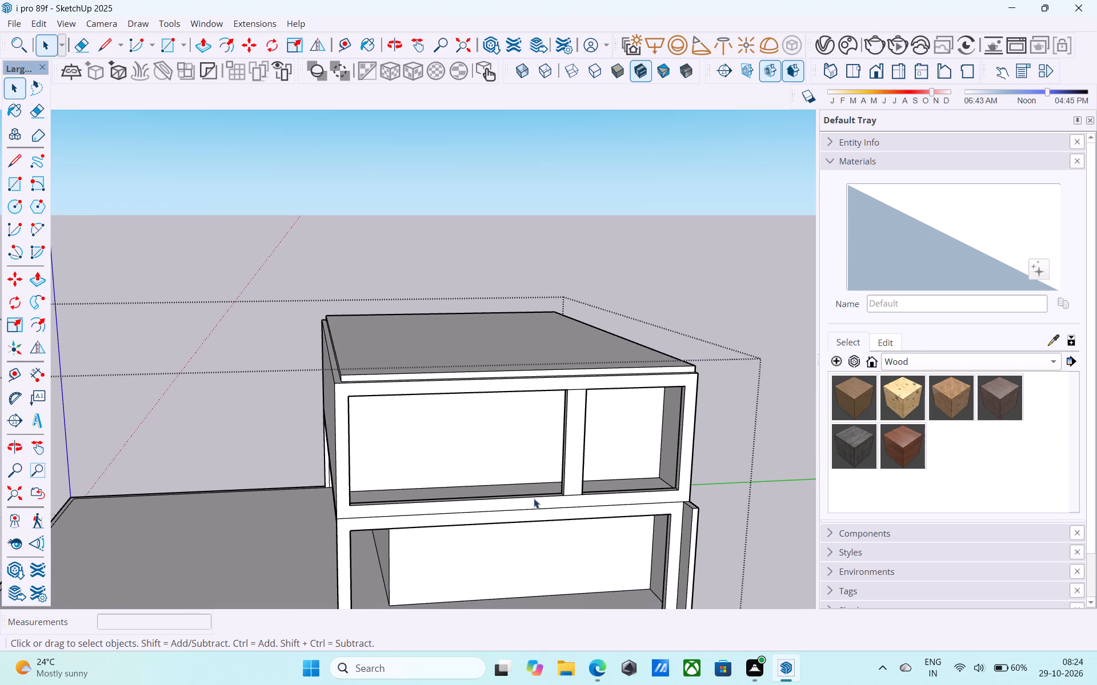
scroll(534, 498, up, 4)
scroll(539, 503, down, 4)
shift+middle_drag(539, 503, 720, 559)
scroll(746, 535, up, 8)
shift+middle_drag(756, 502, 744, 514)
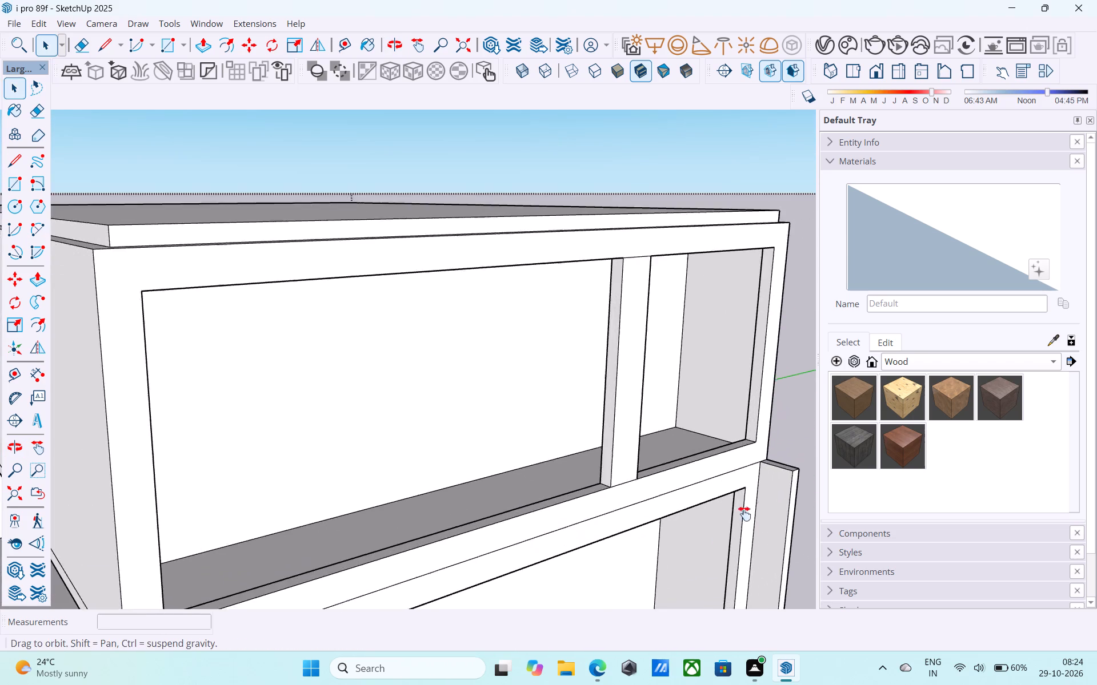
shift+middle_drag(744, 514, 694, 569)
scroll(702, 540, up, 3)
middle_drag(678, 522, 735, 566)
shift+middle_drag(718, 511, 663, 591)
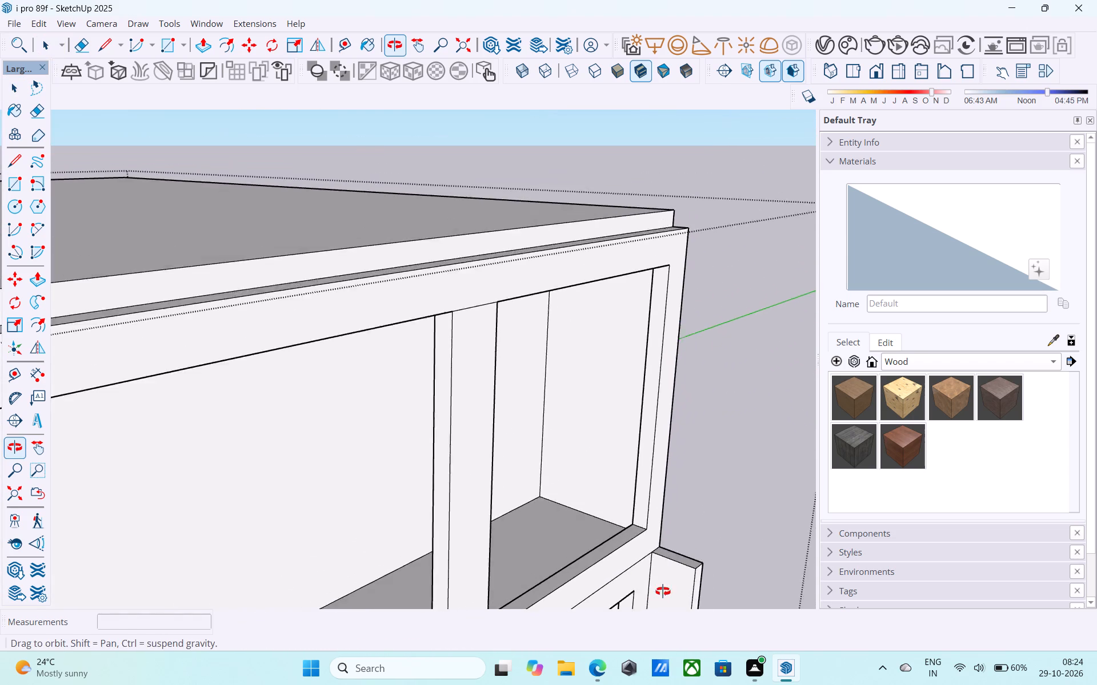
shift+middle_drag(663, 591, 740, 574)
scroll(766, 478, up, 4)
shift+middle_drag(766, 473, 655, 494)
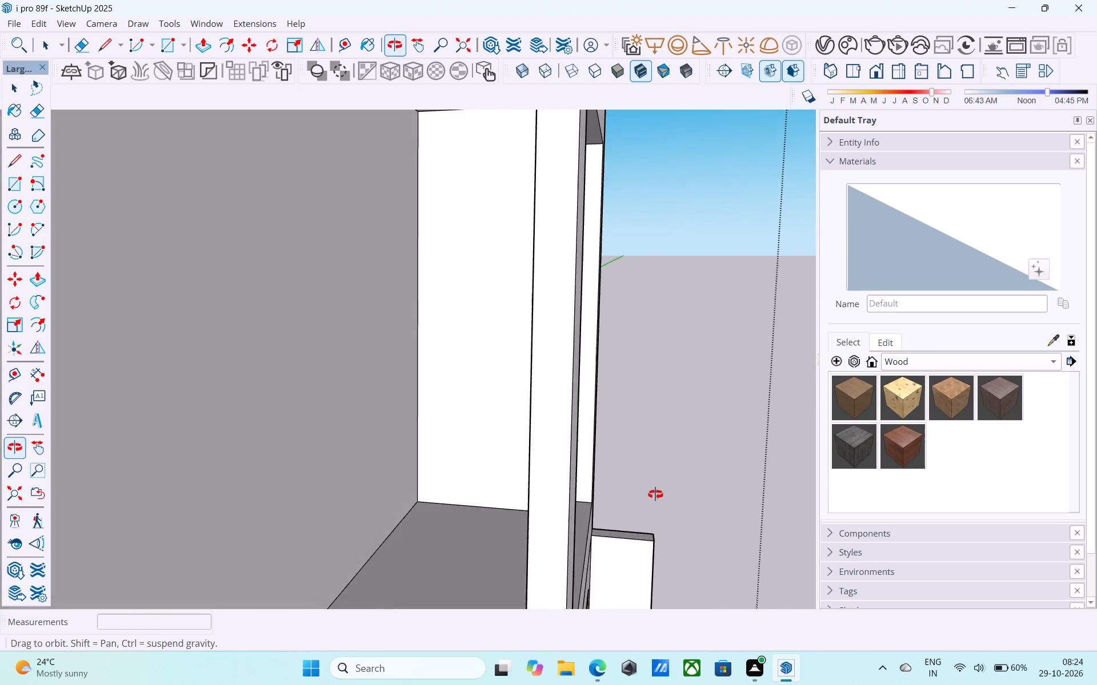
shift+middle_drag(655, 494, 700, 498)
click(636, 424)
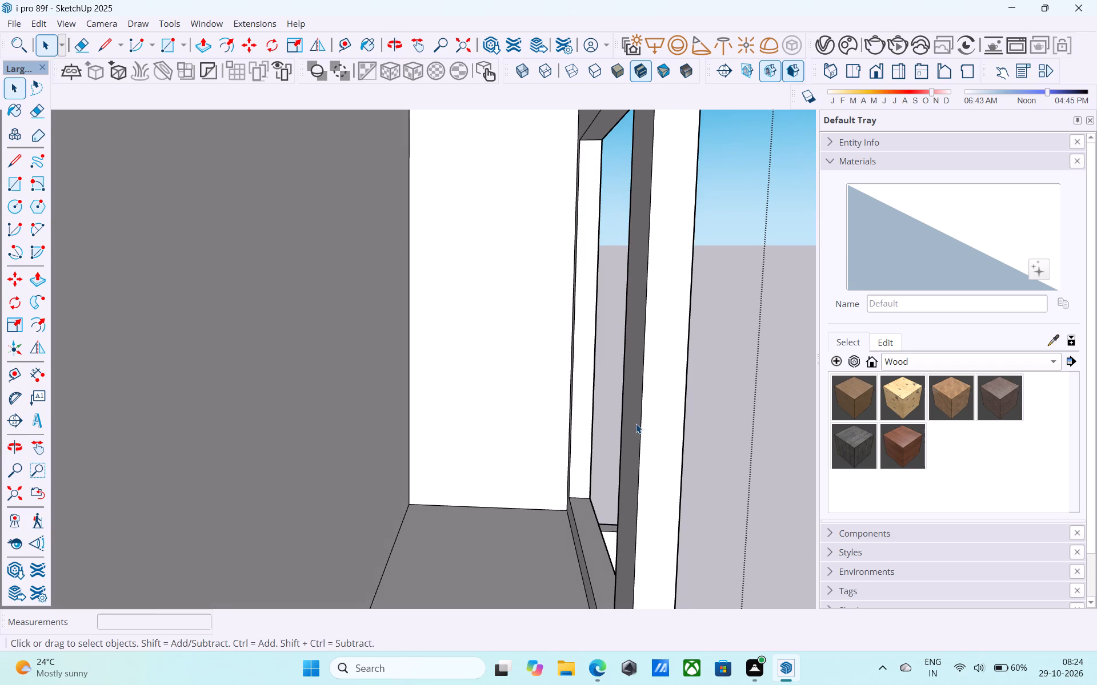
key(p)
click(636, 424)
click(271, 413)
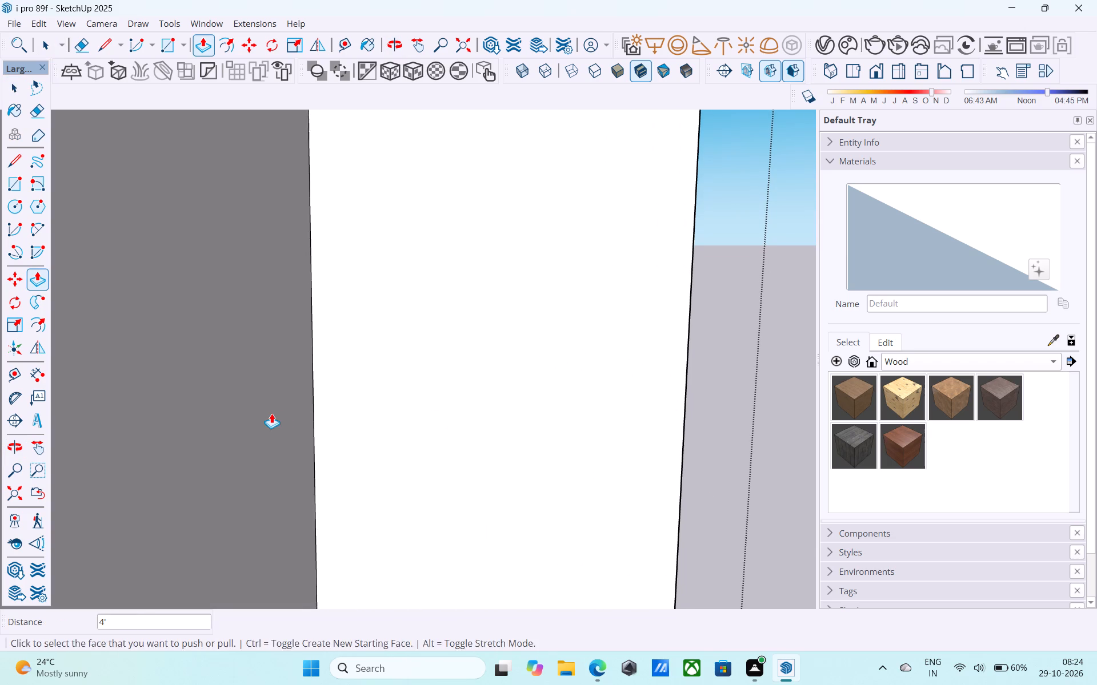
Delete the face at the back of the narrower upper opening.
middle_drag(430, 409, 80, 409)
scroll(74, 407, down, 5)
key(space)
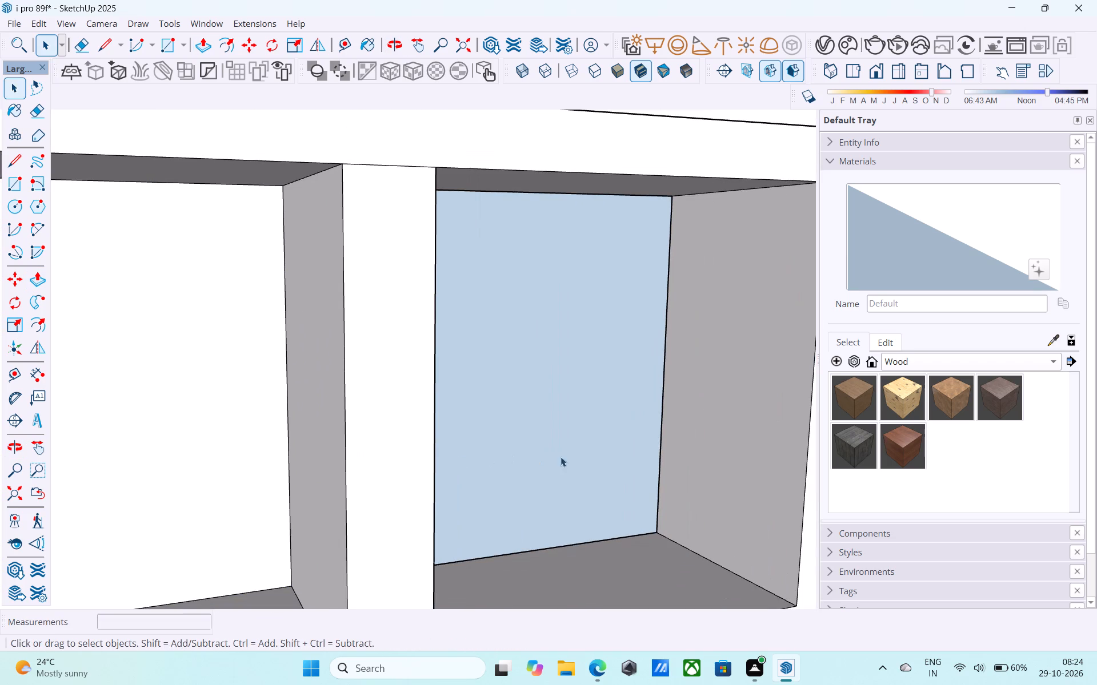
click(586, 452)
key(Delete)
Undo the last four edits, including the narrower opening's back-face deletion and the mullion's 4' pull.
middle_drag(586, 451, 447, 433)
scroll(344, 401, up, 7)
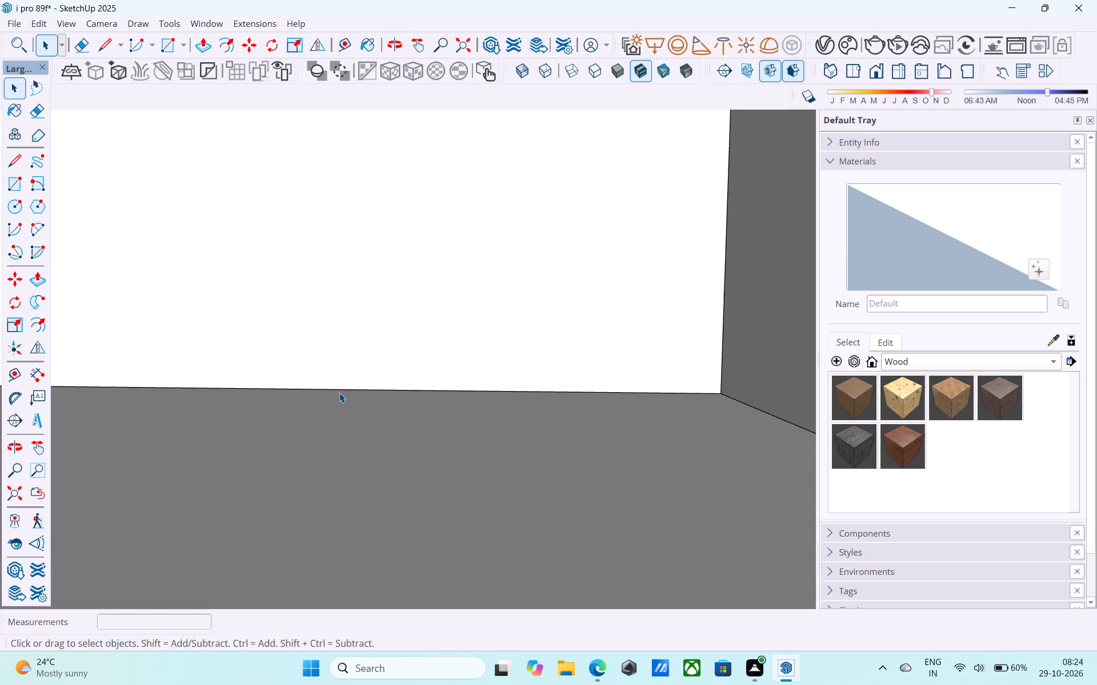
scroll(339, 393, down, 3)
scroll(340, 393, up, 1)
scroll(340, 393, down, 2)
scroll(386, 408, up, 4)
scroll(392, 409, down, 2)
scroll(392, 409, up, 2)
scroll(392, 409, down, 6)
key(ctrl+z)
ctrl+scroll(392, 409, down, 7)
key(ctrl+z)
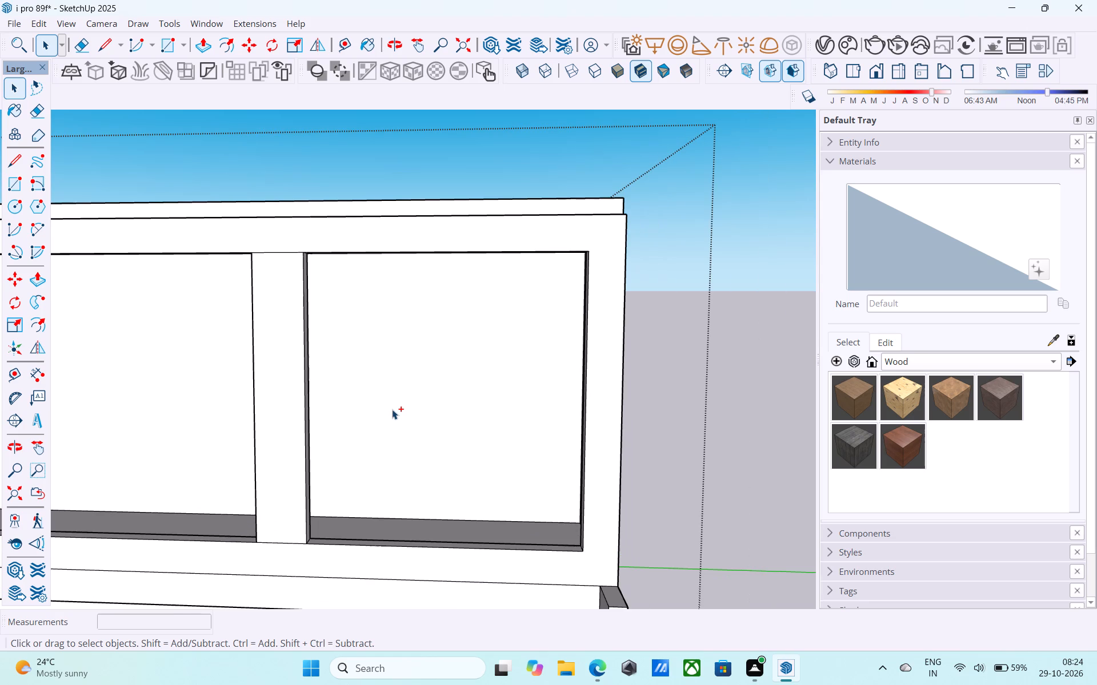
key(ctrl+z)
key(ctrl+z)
Draw two 1' vertical lines on the header's inner face, from the mullion's rear corners up to the ceiling.
ctrl+scroll(392, 409, down, 4)
middle_drag(391, 410, 711, 468)
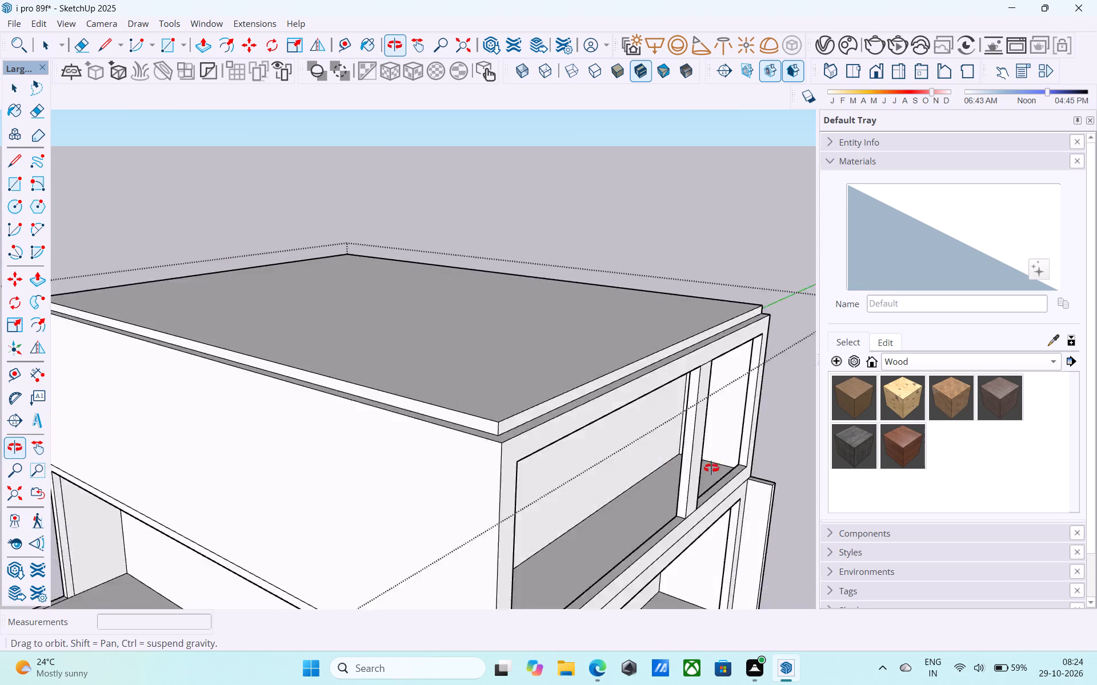
middle_drag(711, 468, 732, 466)
scroll(731, 468, up, 7)
shift+middle_drag(715, 467, 692, 436)
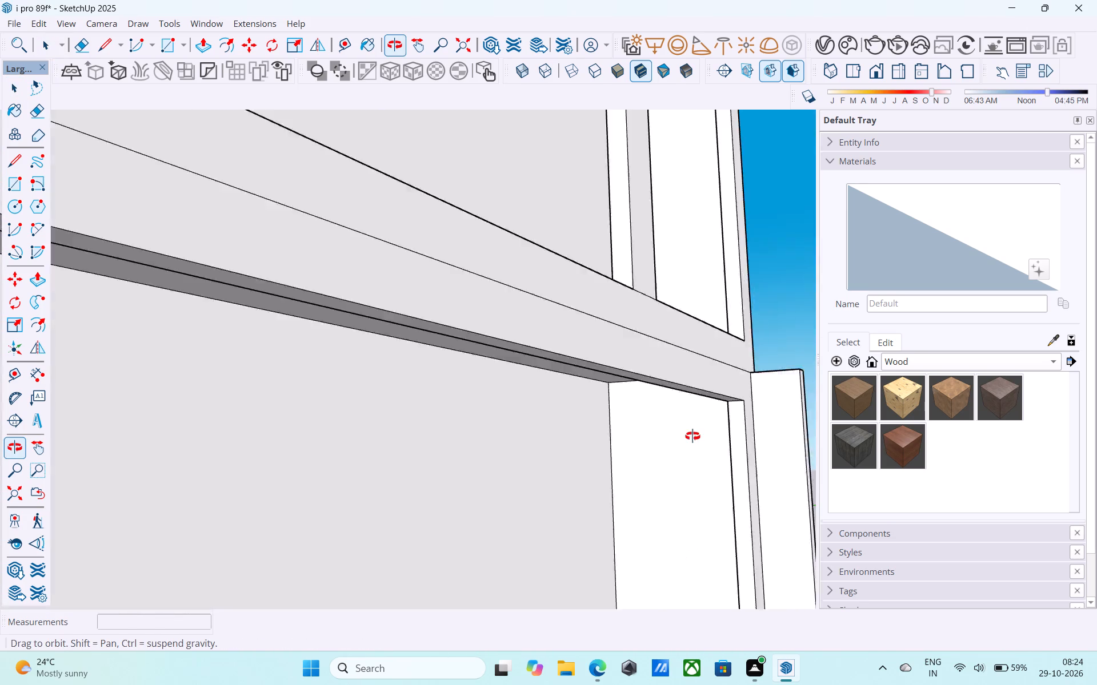
shift+middle_drag(692, 436, 677, 557)
scroll(660, 475, down, 4)
shift+middle_drag(659, 482, 637, 605)
scroll(655, 419, up, 4)
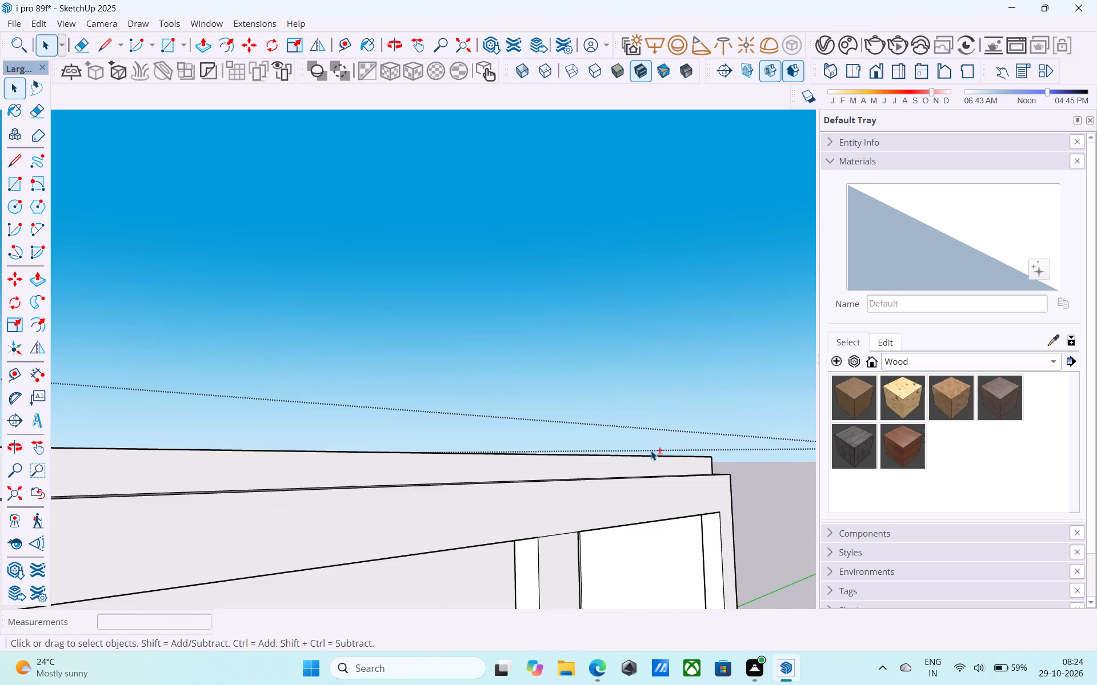
shift+middle_drag(643, 510, 663, 477)
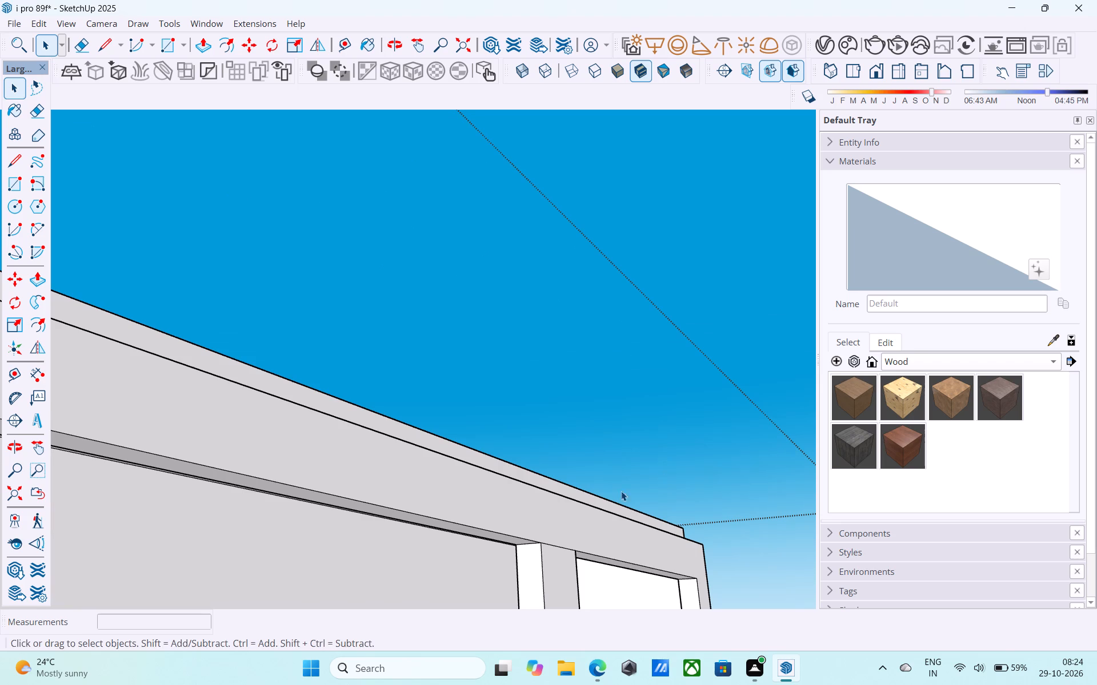
middle_drag(527, 526, 566, 497)
scroll(526, 552, up, 7)
middle_drag(518, 555, 728, 548)
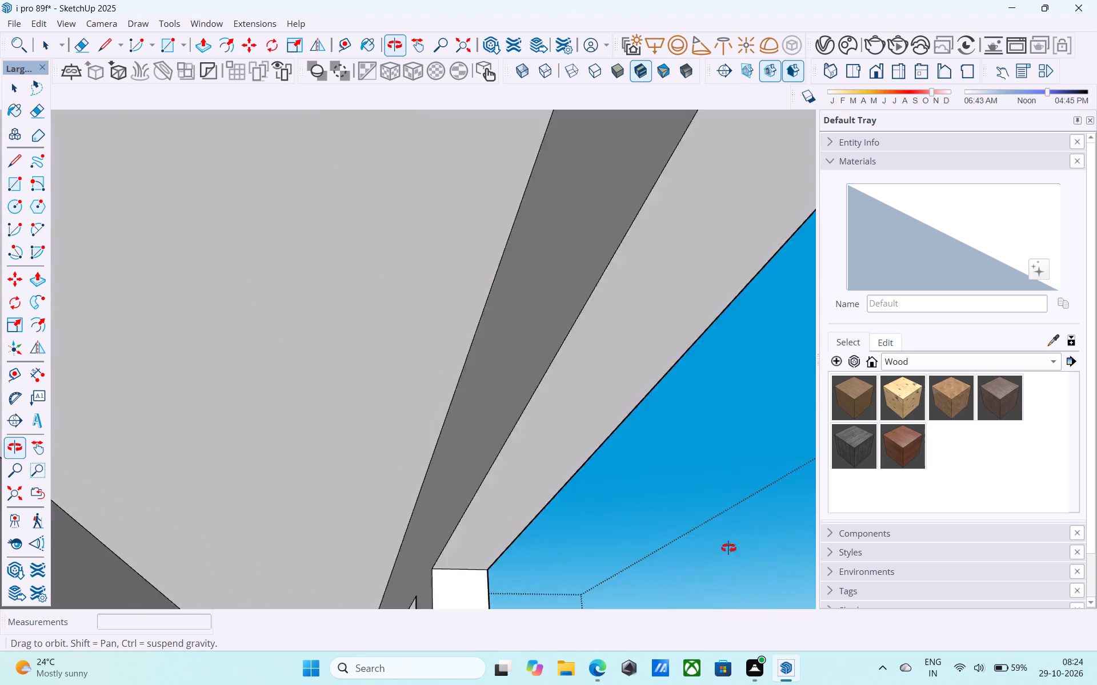
middle_drag(728, 548, 735, 547)
middle_drag(418, 538, 481, 509)
scroll(419, 538, up, 1)
key(l)
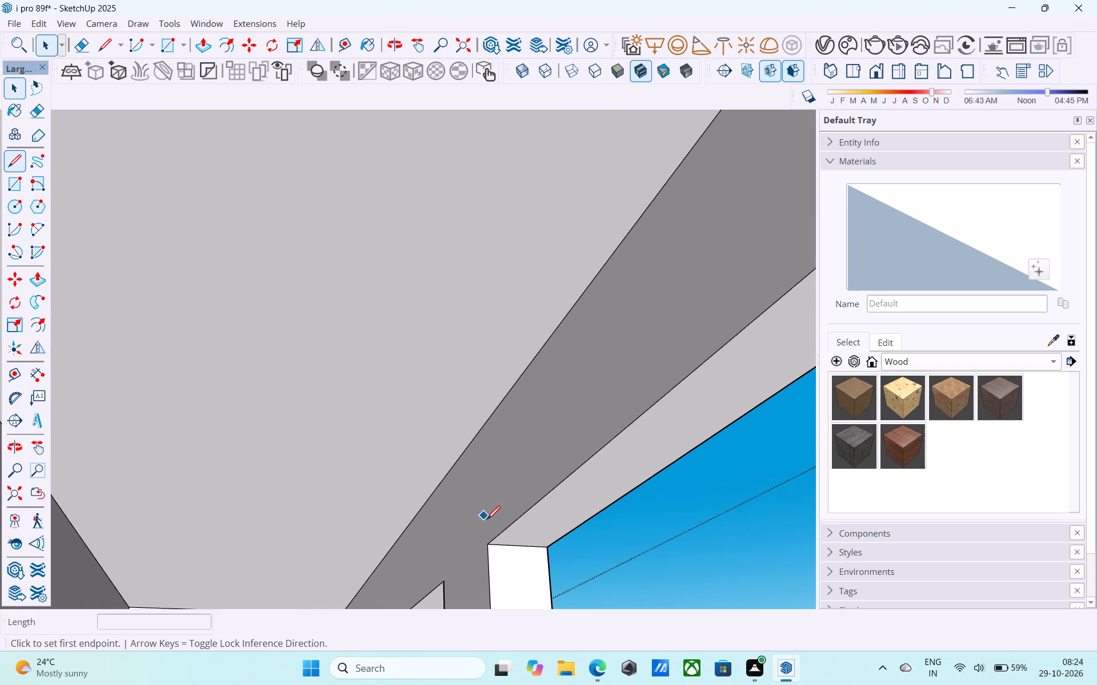
click(491, 545)
click(486, 423)
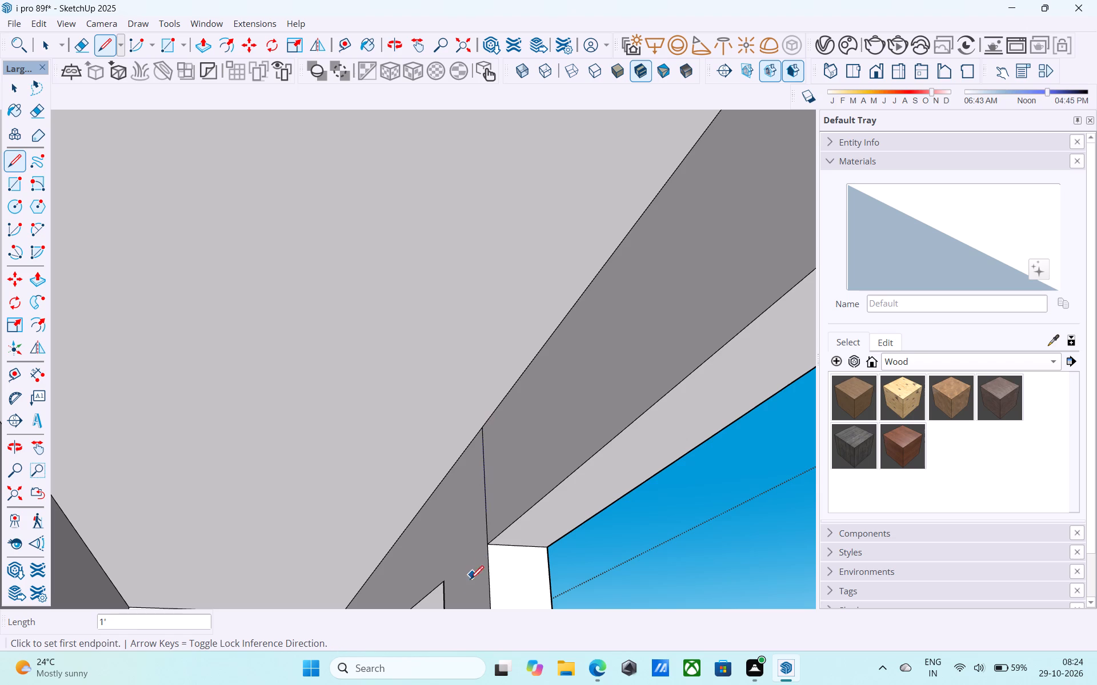
click(444, 581)
click(441, 474)
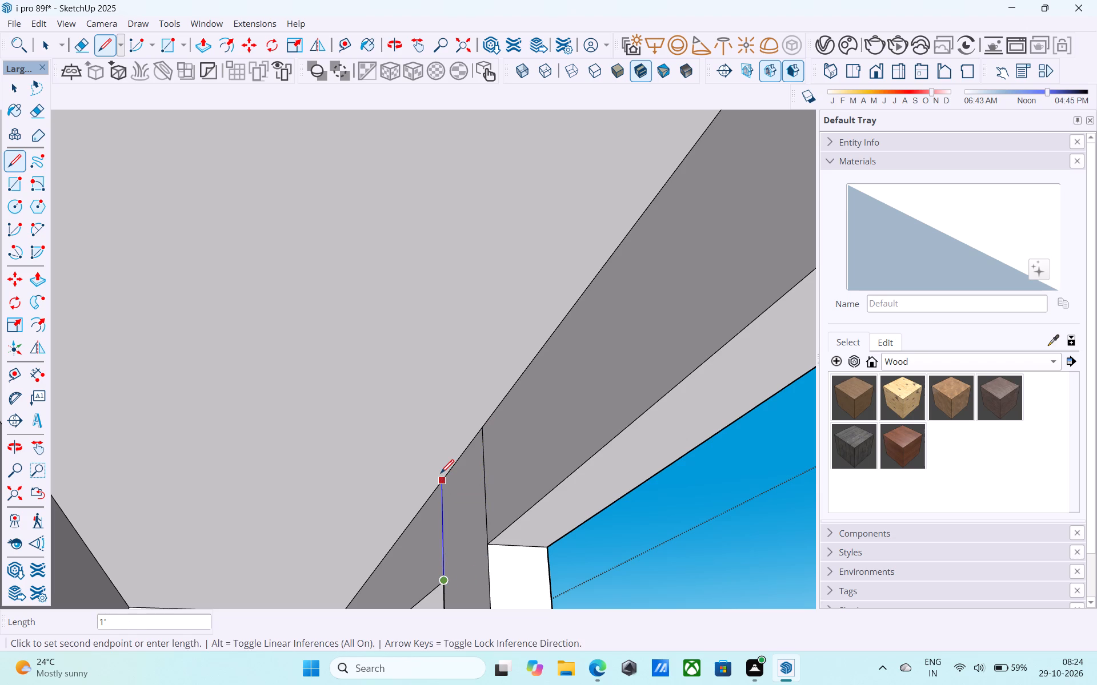
Draw two parallel 4' lines across the ceiling from the tops of the header lines to the recessed partition wall.
click(484, 435)
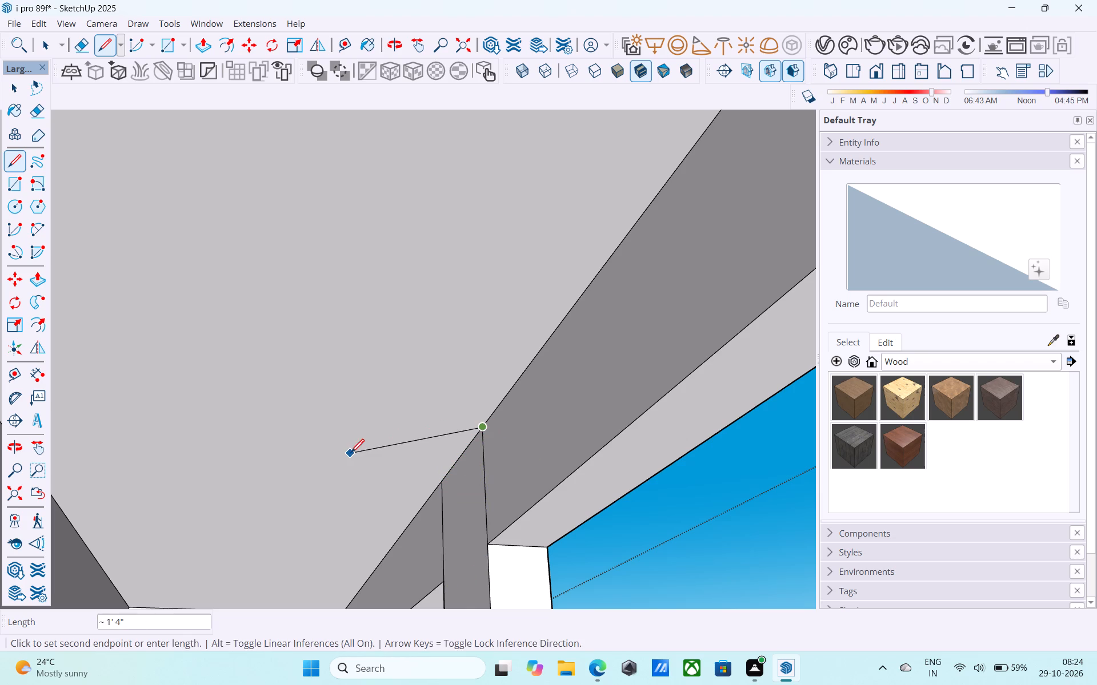
middle_drag(351, 454, 480, 466)
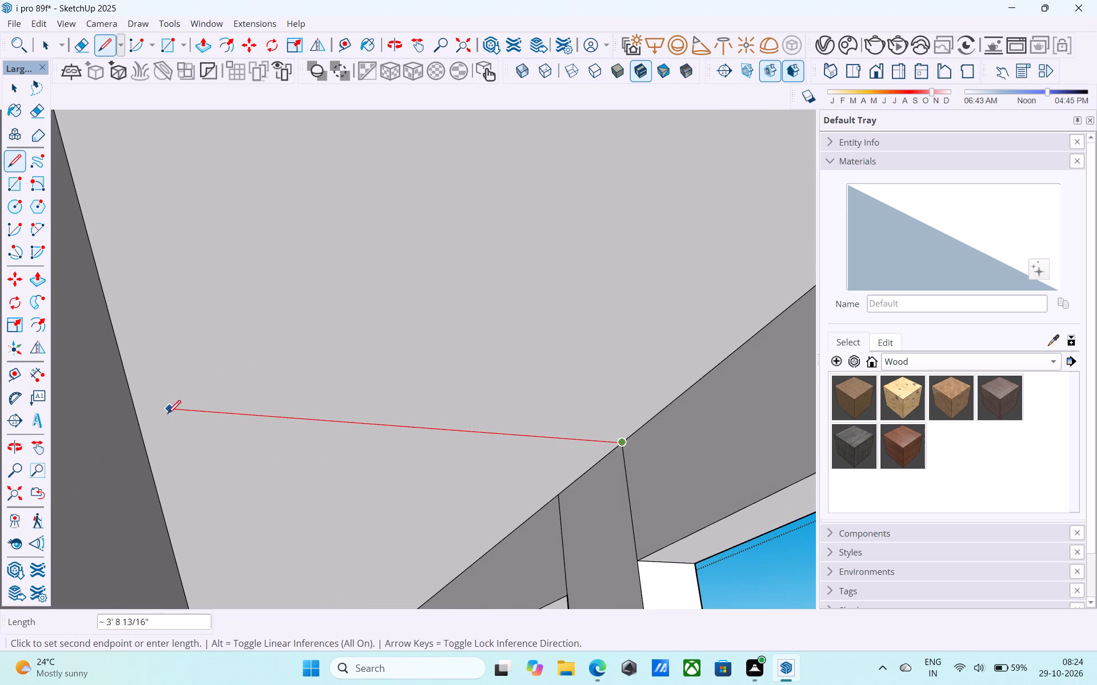
click(130, 411)
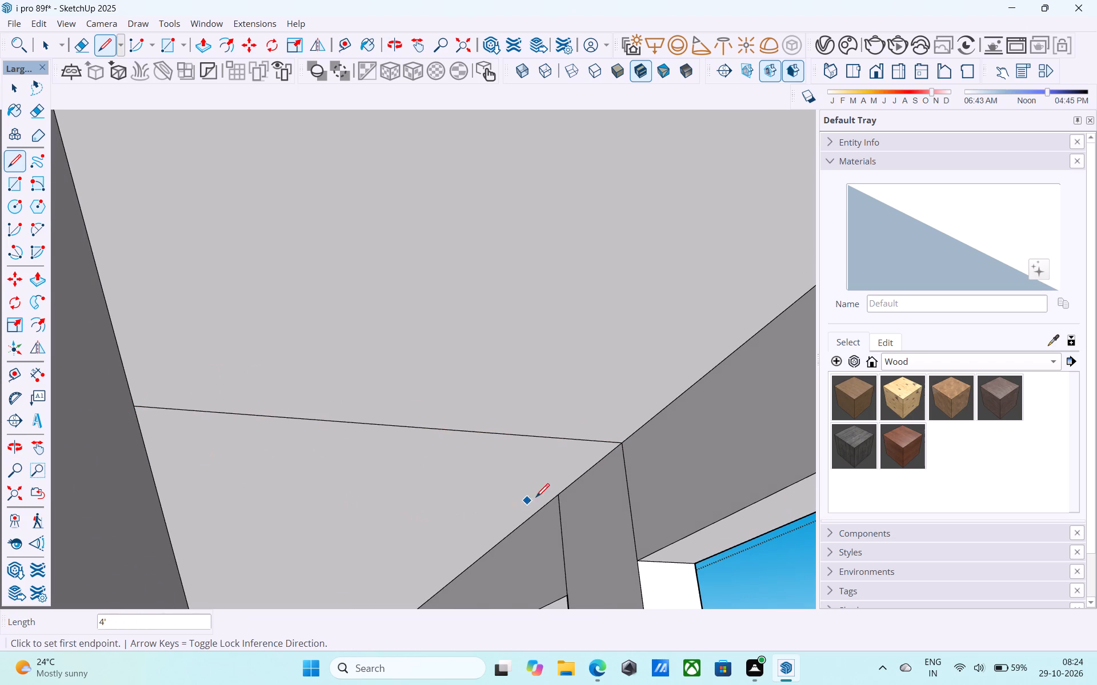
click(555, 499)
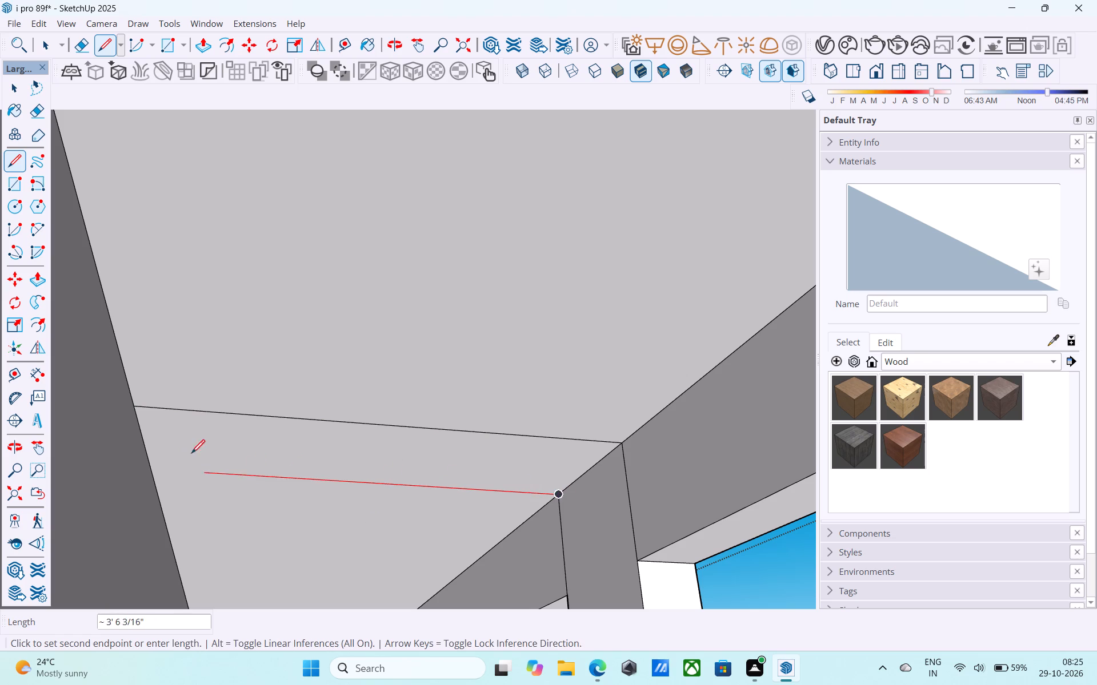
click(151, 464)
Push/pull the ceiling strip between the two lines 10' down to the floor as a cross wall behind the mullion.
key(space)
click(337, 462)
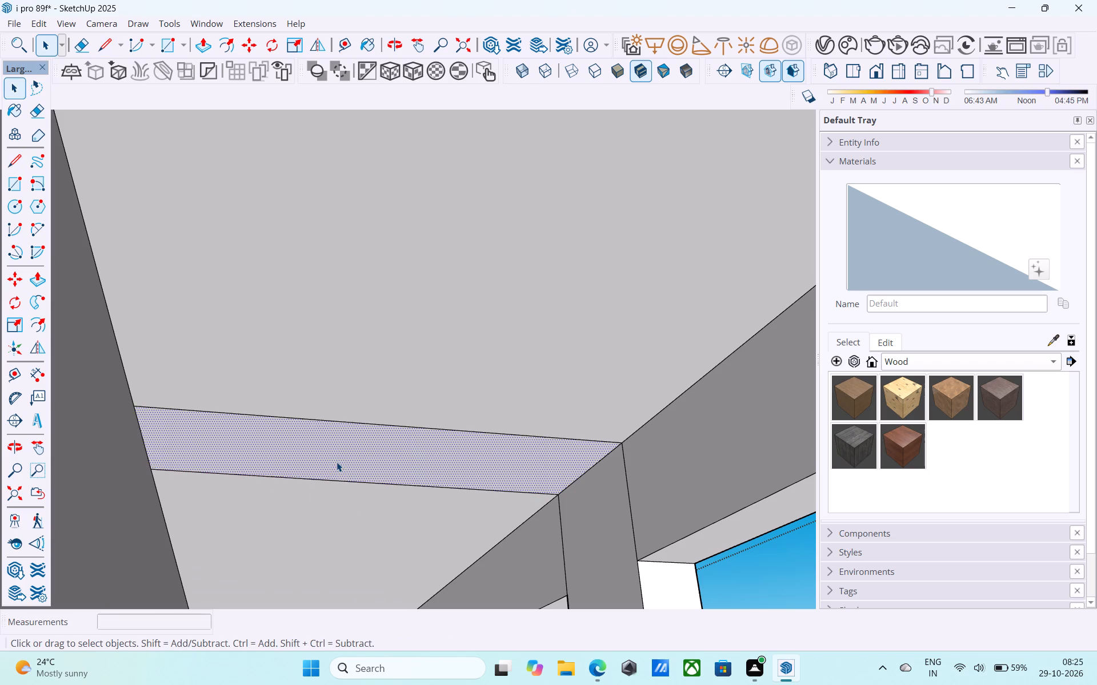
key(p)
click(337, 462)
scroll(371, 494, down, 1)
middle_drag(371, 494, 62, 549)
scroll(161, 540, down, 5)
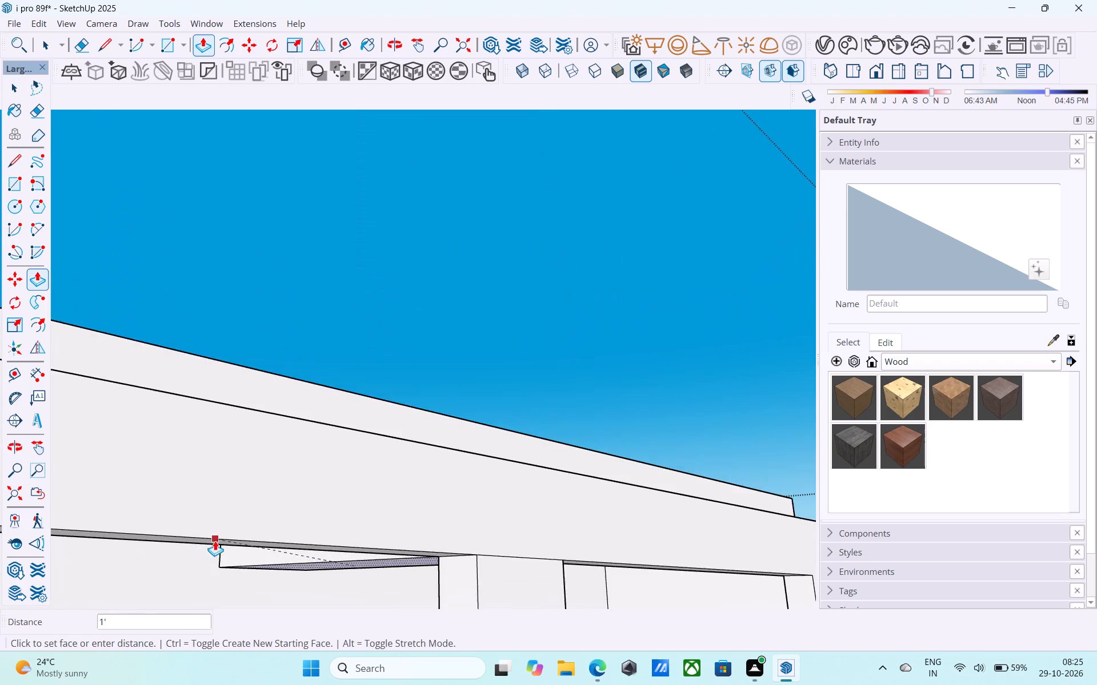
scroll(215, 541, down, 3)
shift+middle_drag(243, 566, 331, 243)
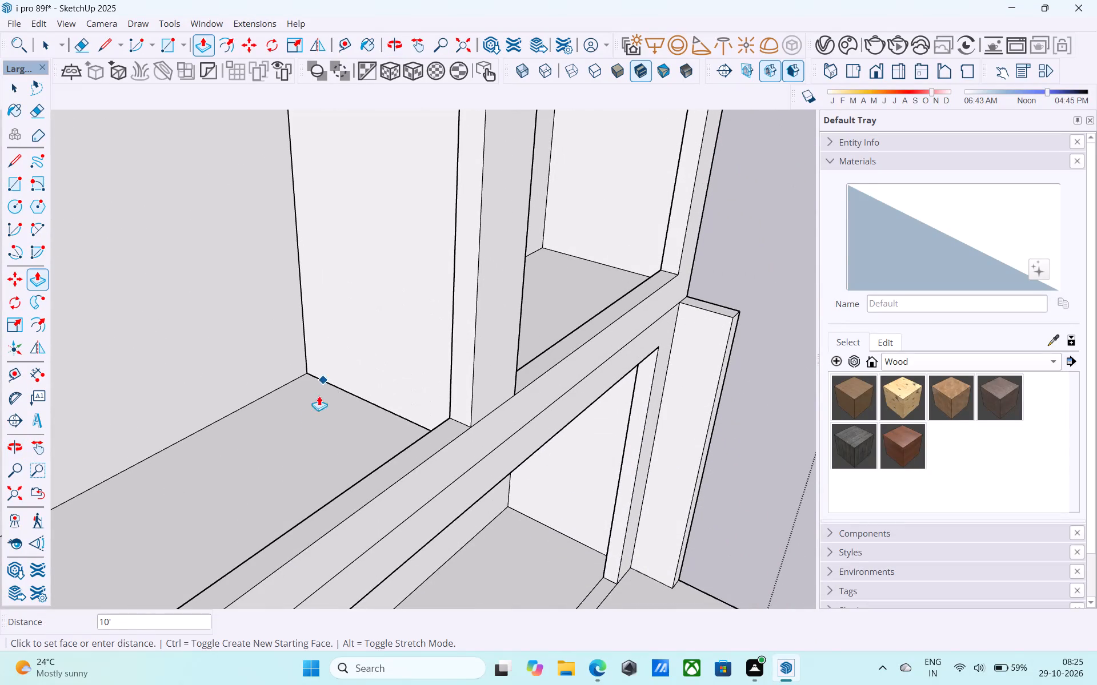
click(298, 438)
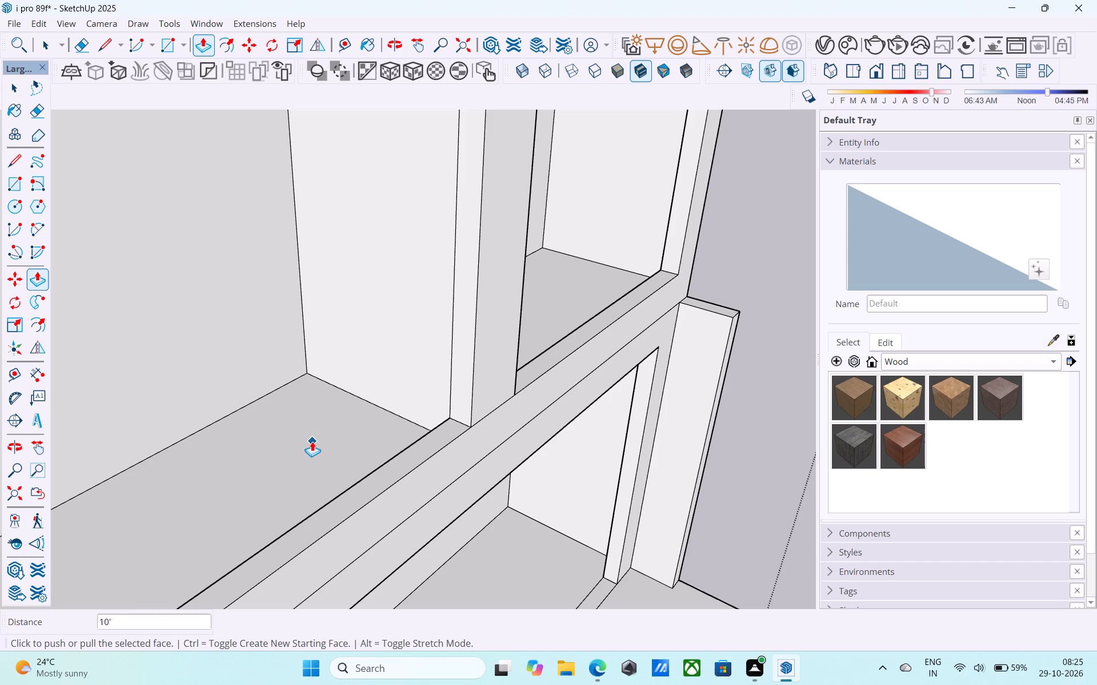
key(space)
scroll(312, 436, down, 1)
scroll(349, 474, down, 7)
shift+middle_drag(358, 486, 344, 437)
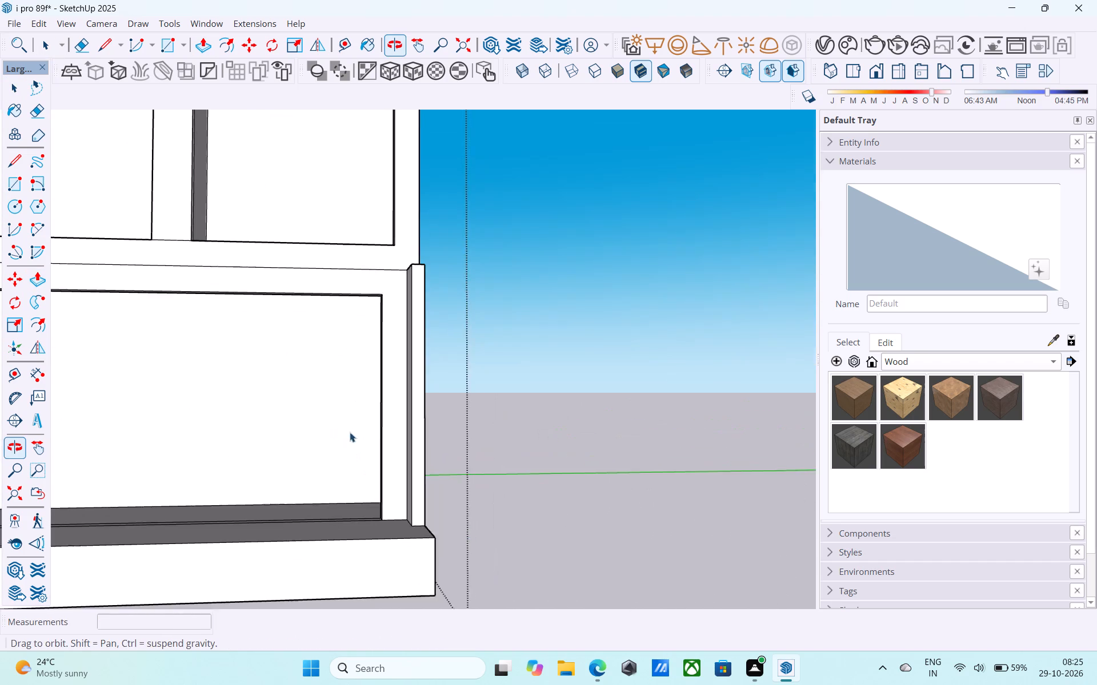
Save the model with the new cross wall.
scroll(379, 446, down, 3)
shift+middle_drag(410, 465, 675, 521)
middle_drag(567, 469, 585, 512)
key(ctrl+s)
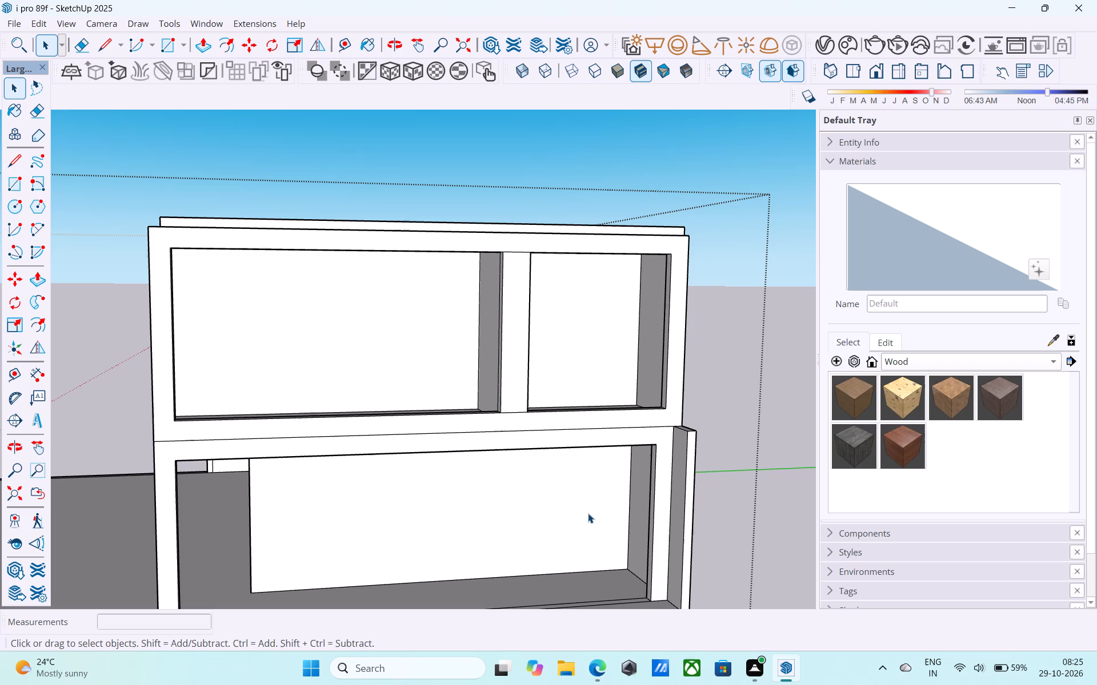
Draw a short line across the front corner post on the open side, extending the beam's bottom edge to the building's corner.
scroll(568, 525, down, 7)
middle_drag(580, 537, 596, 527)
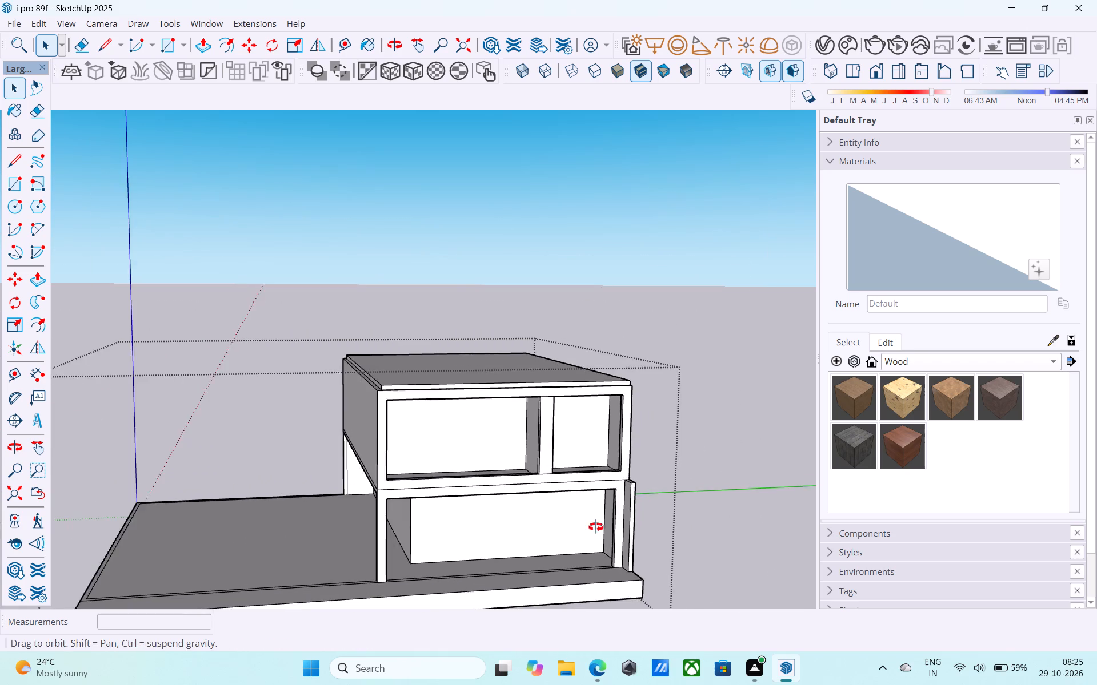
middle_drag(596, 527, 642, 509)
middle_drag(405, 474, 548, 530)
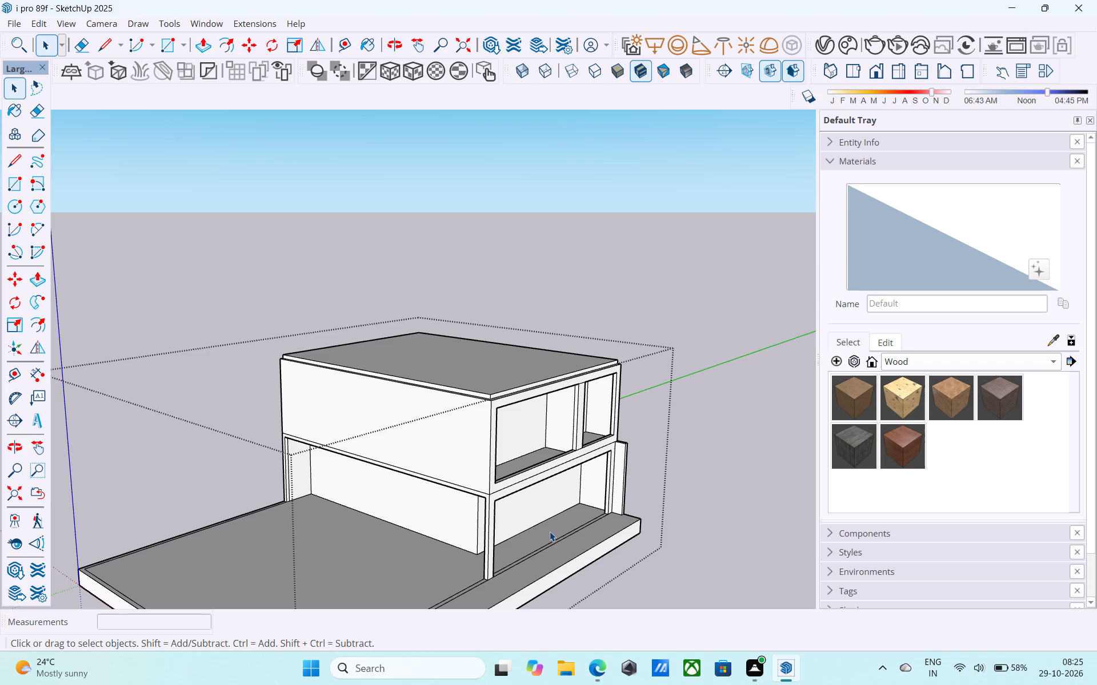
scroll(550, 532, down, 1)
middle_drag(550, 532, 581, 529)
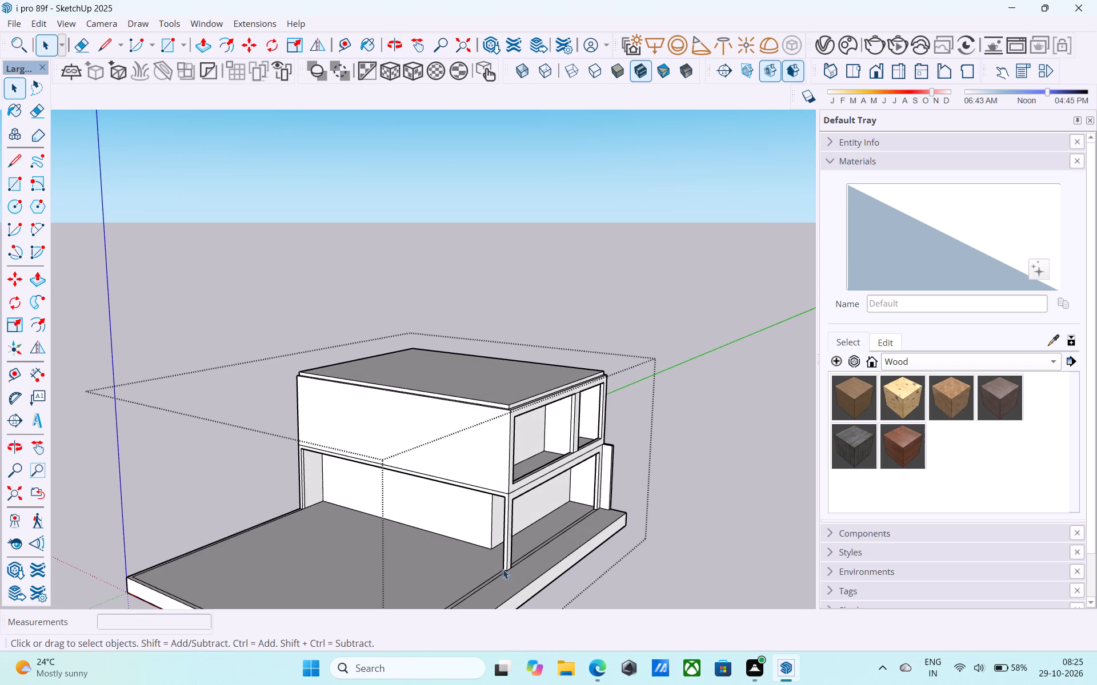
middle_drag(487, 573, 540, 553)
scroll(503, 554, up, 2)
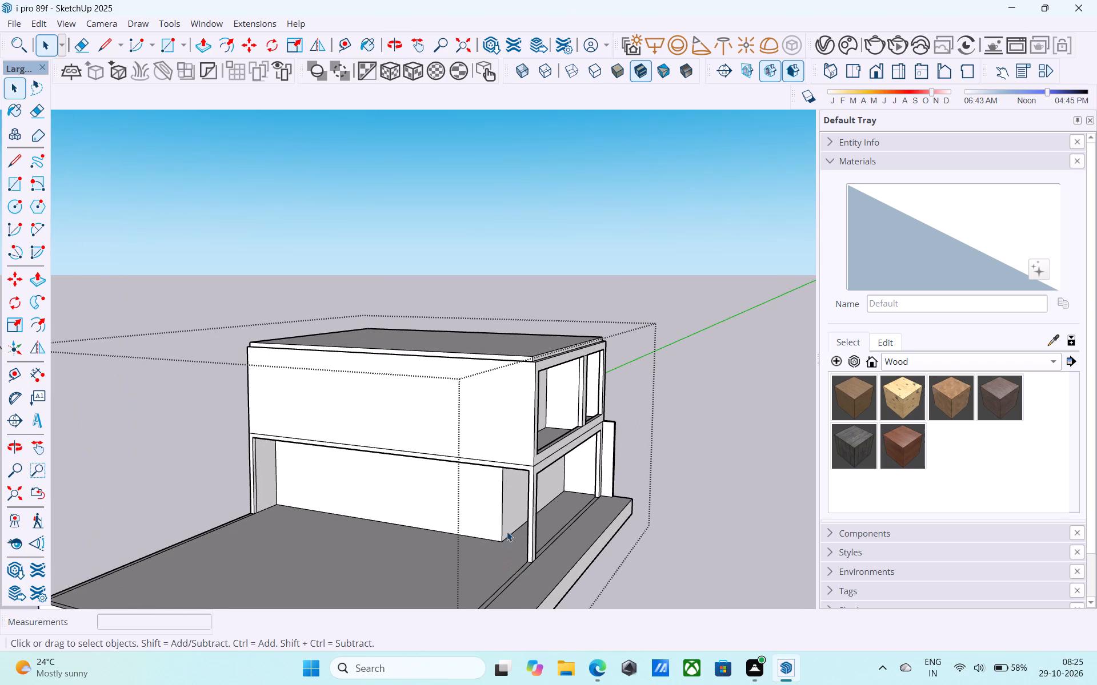
scroll(504, 516, up, 4)
scroll(539, 439, up, 8)
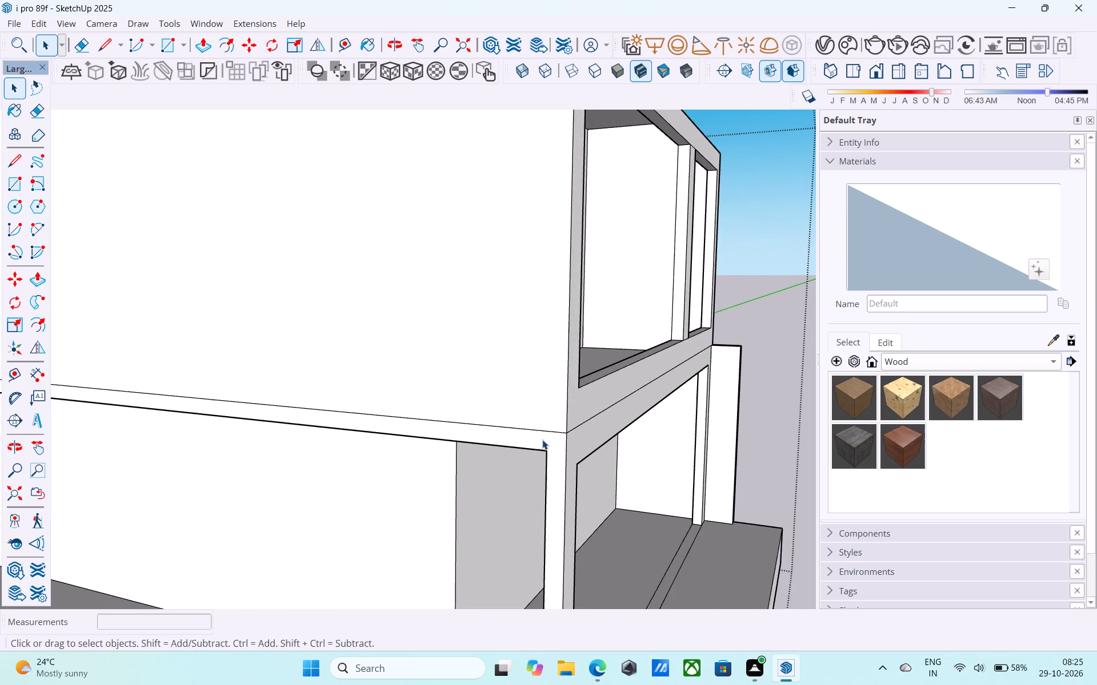
scroll(542, 440, up, 8)
key(l)
click(548, 465)
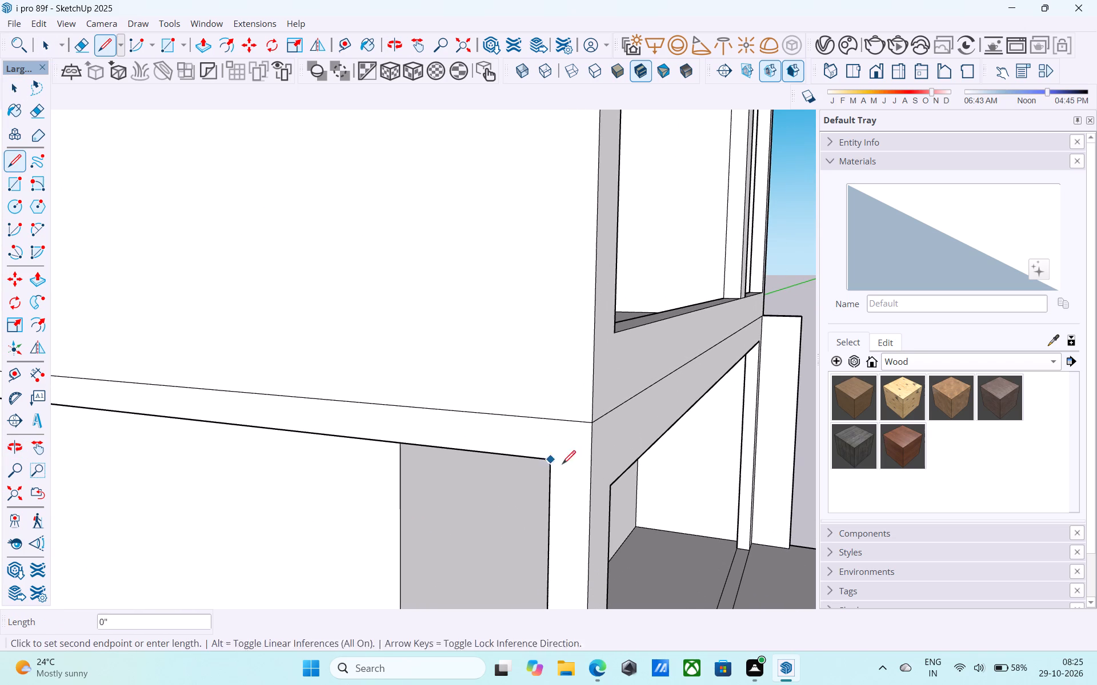
click(592, 465)
key(space)
Copy the side beam's vertical end edge 2' along the beam, away from the front corner.
click(592, 451)
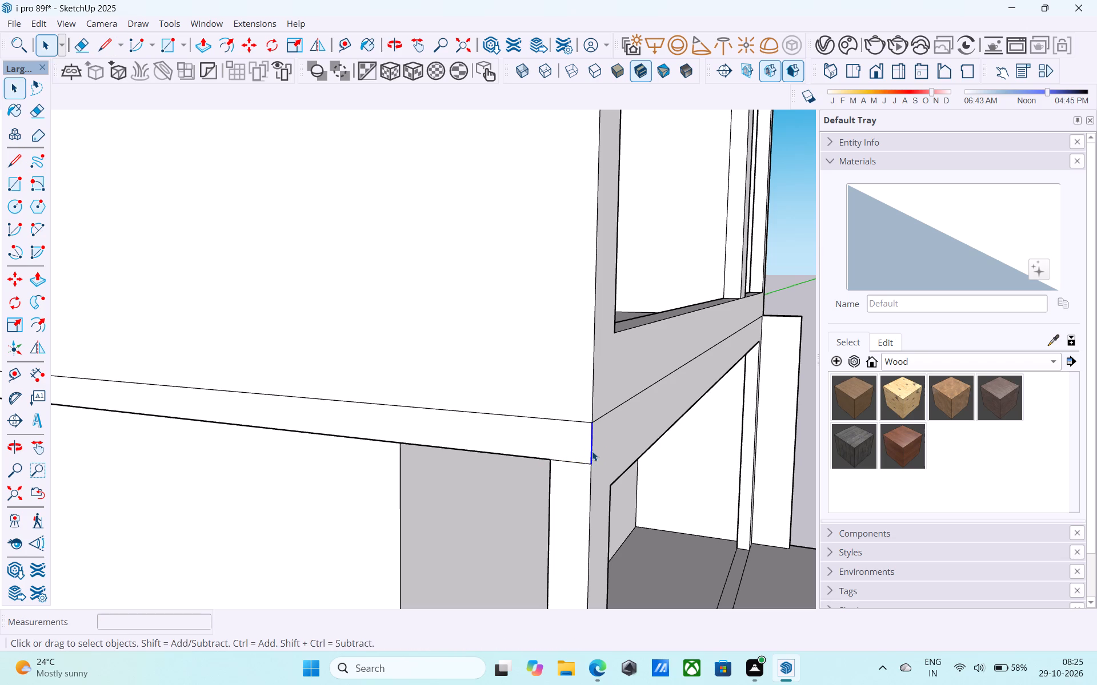
key(m)
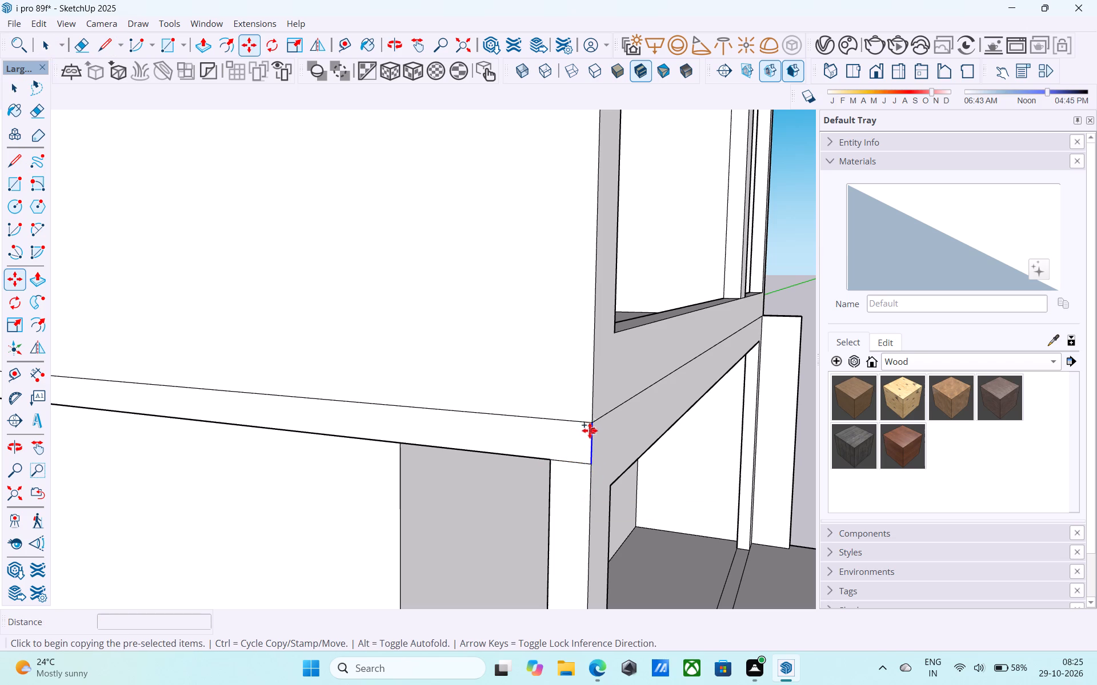
click(589, 428)
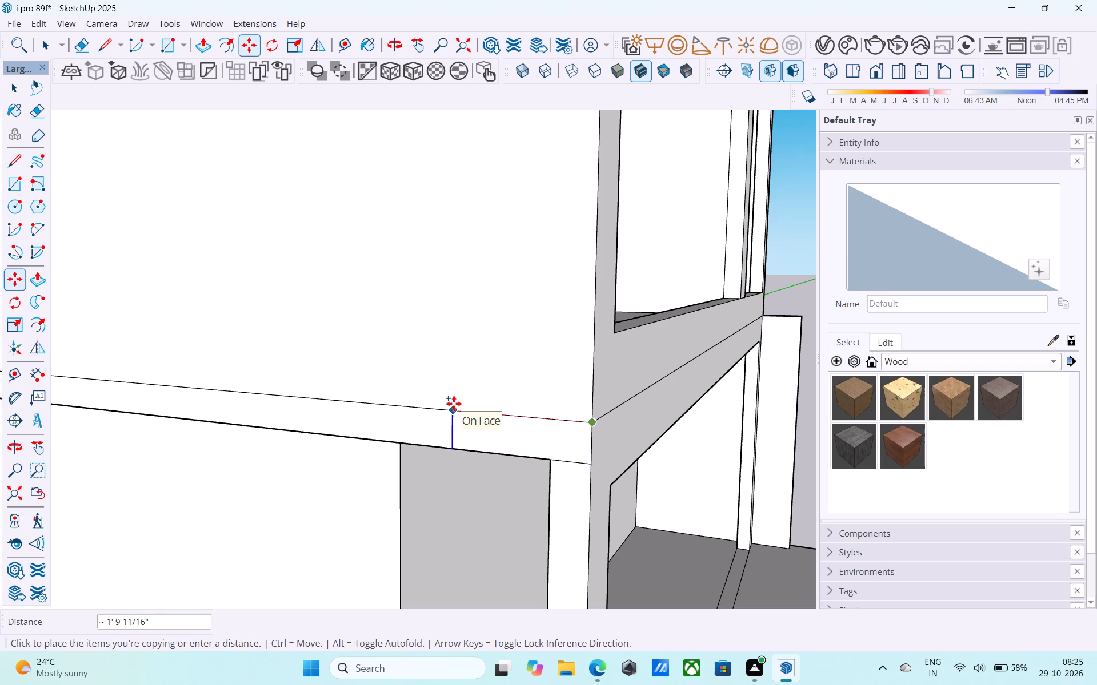
text(2')
key(Return)
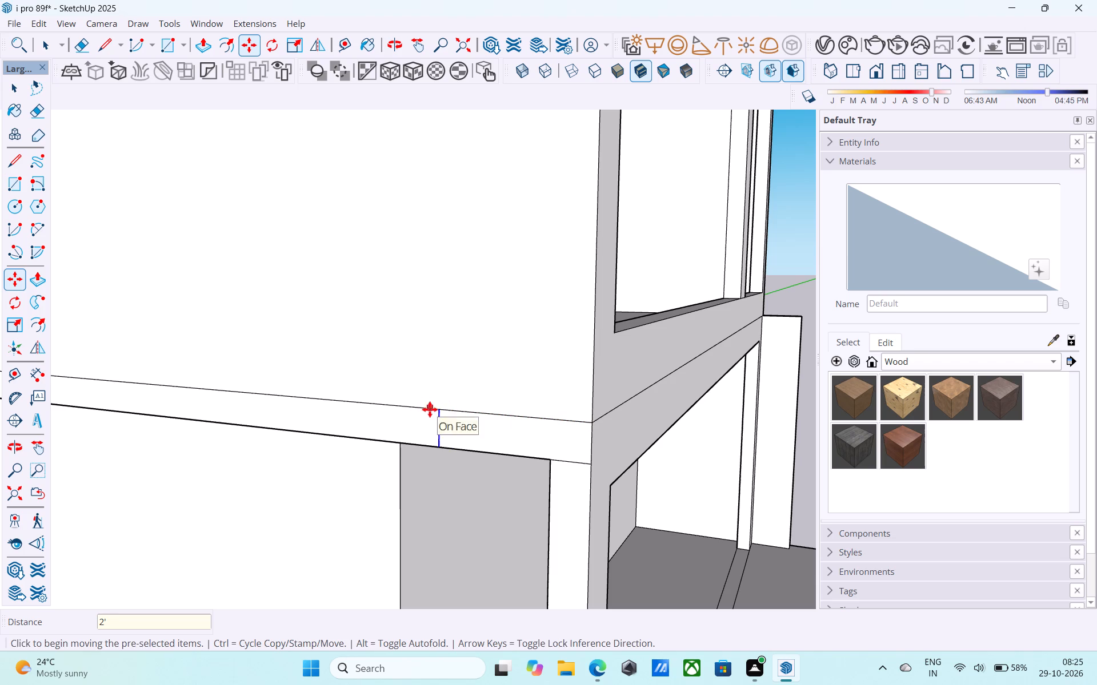
Copy the vertical dividing line farther along the side beam toward the rear, entering 8' and replacing it with 12'.
click(437, 409)
scroll(317, 405, down, 2)
shift+middle_drag(320, 409, 326, 416)
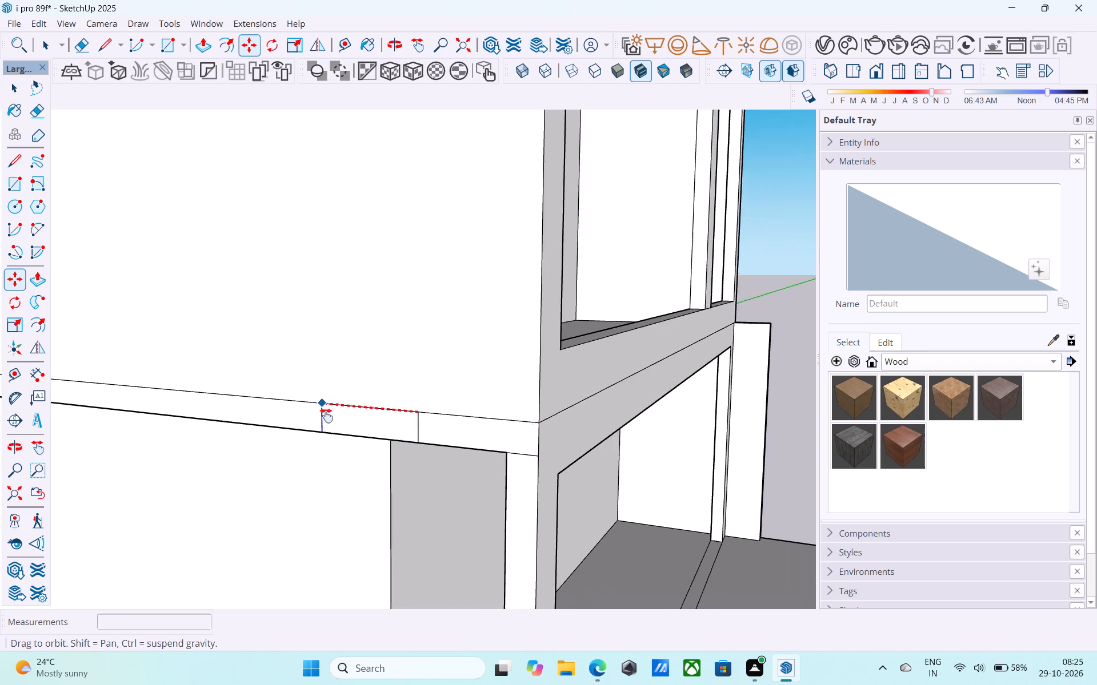
shift+middle_drag(326, 416, 480, 473)
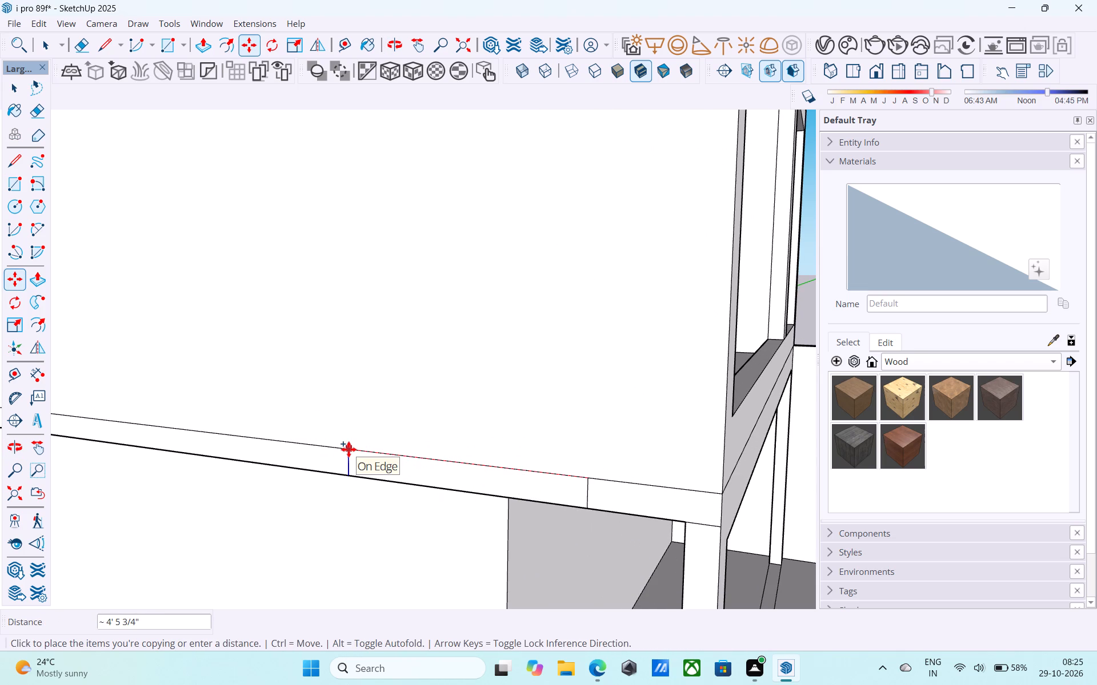
text(8')
key(Return)
text(12')
key(Return)
Examine the divided side beam and the front openings of both storeys from several angles.
scroll(349, 449, down, 14)
middle_drag(391, 501, 373, 492)
scroll(426, 490, down, 3)
middle_drag(427, 492, 255, 502)
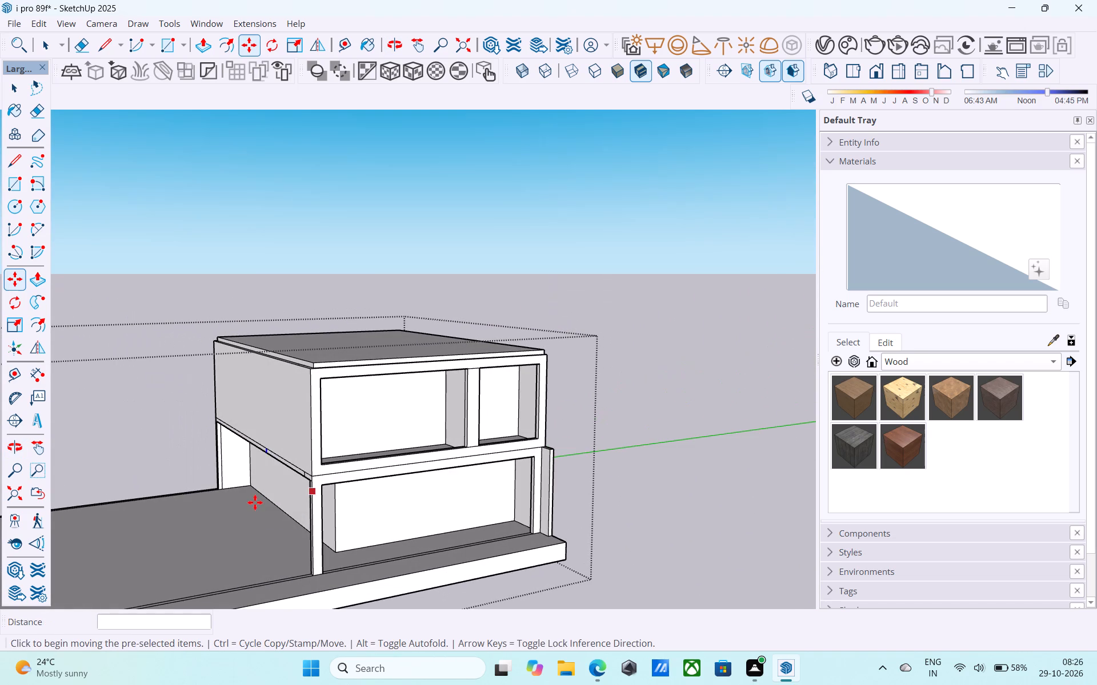
middle_drag(252, 503, 237, 472)
shift+middle_drag(239, 471, 282, 523)
scroll(282, 523, up, 1)
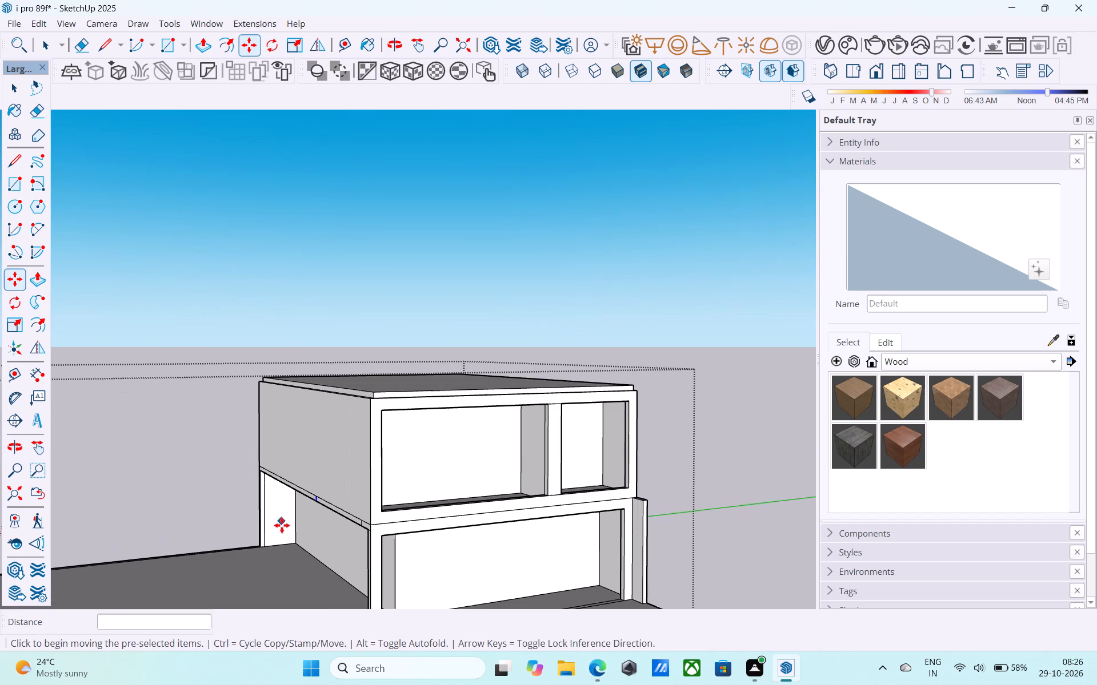
middle_drag(284, 526, 278, 531)
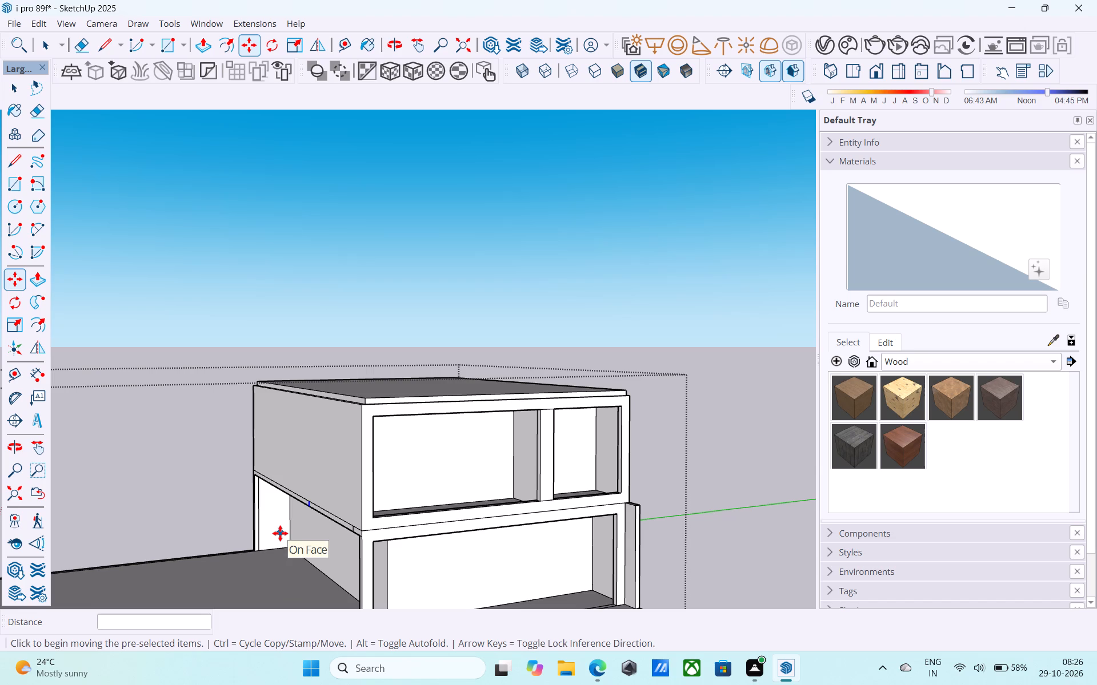
middle_drag(371, 513, 538, 456)
scroll(534, 478, up, 2)
key(space)
middle_drag(521, 479, 391, 461)
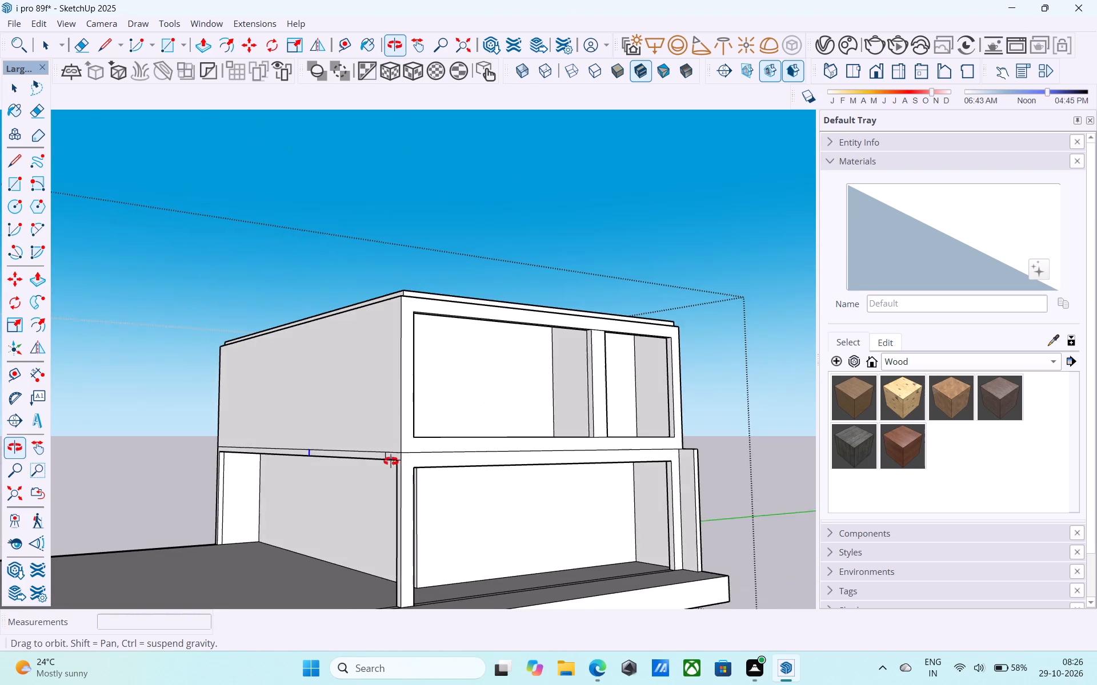
middle_drag(391, 461, 378, 459)
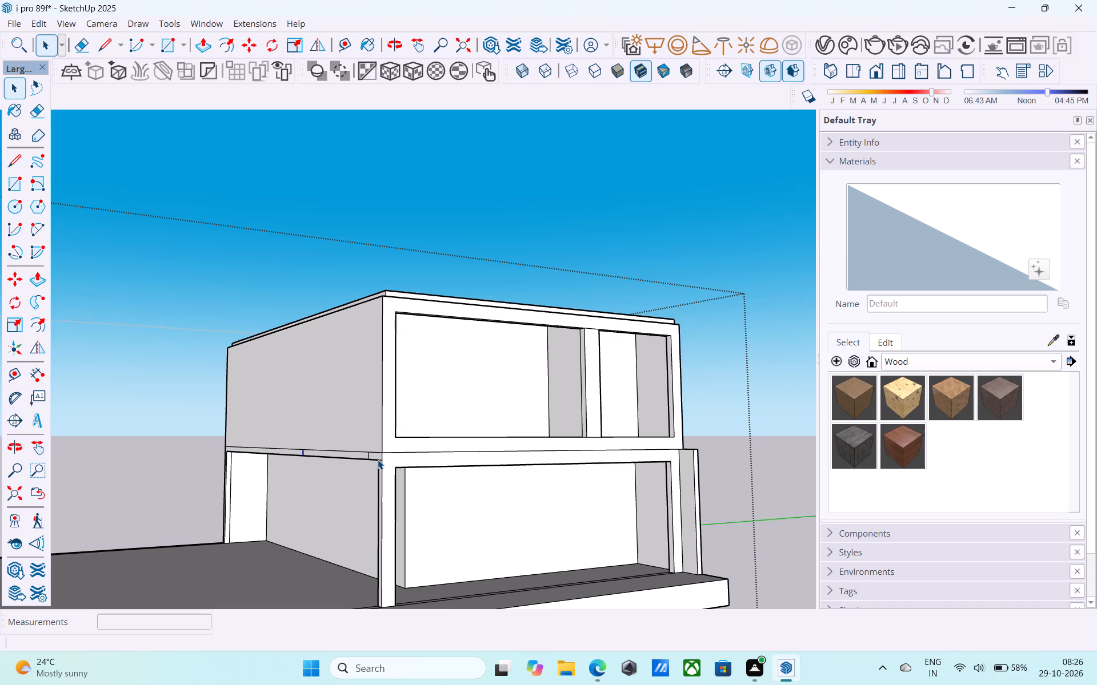
scroll(378, 460, up, 1)
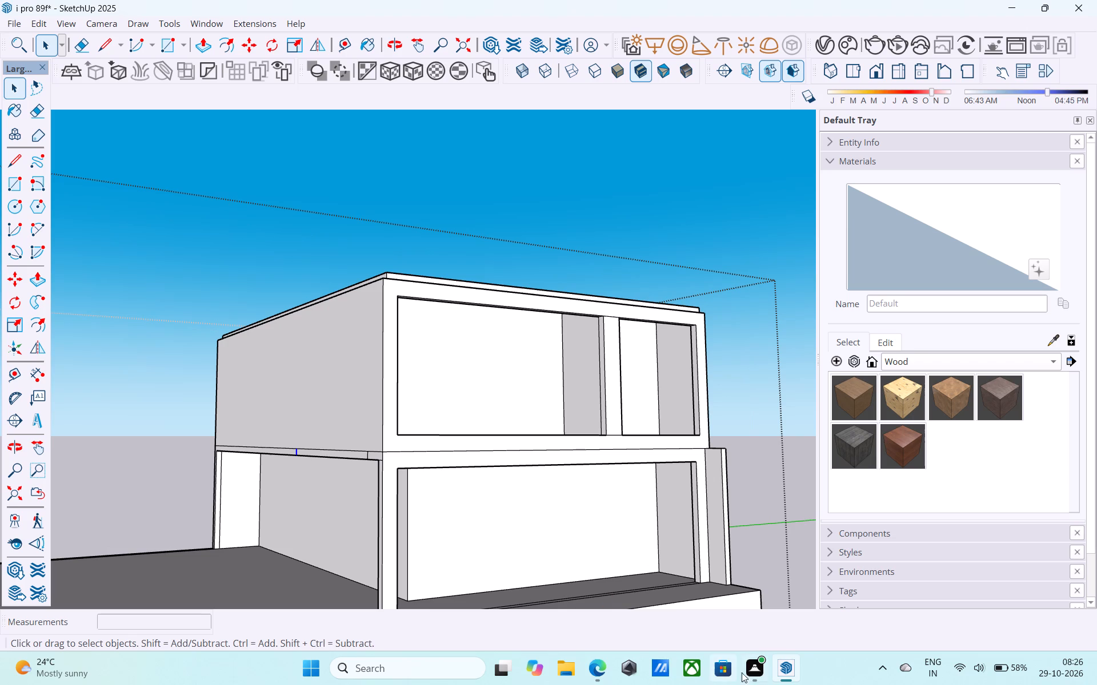
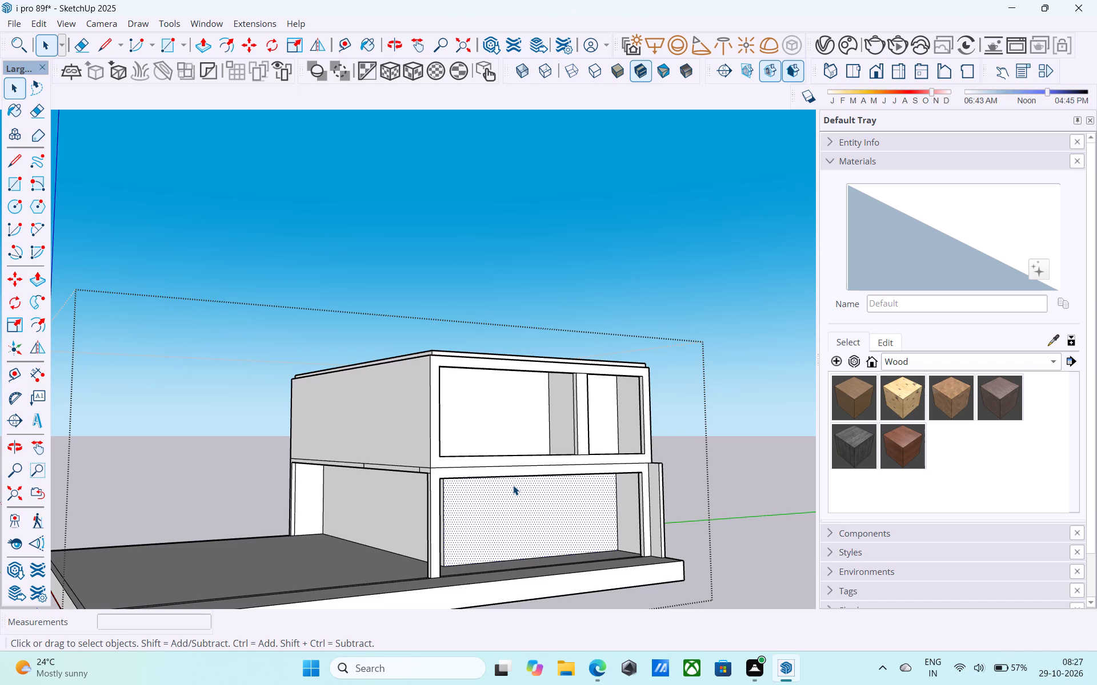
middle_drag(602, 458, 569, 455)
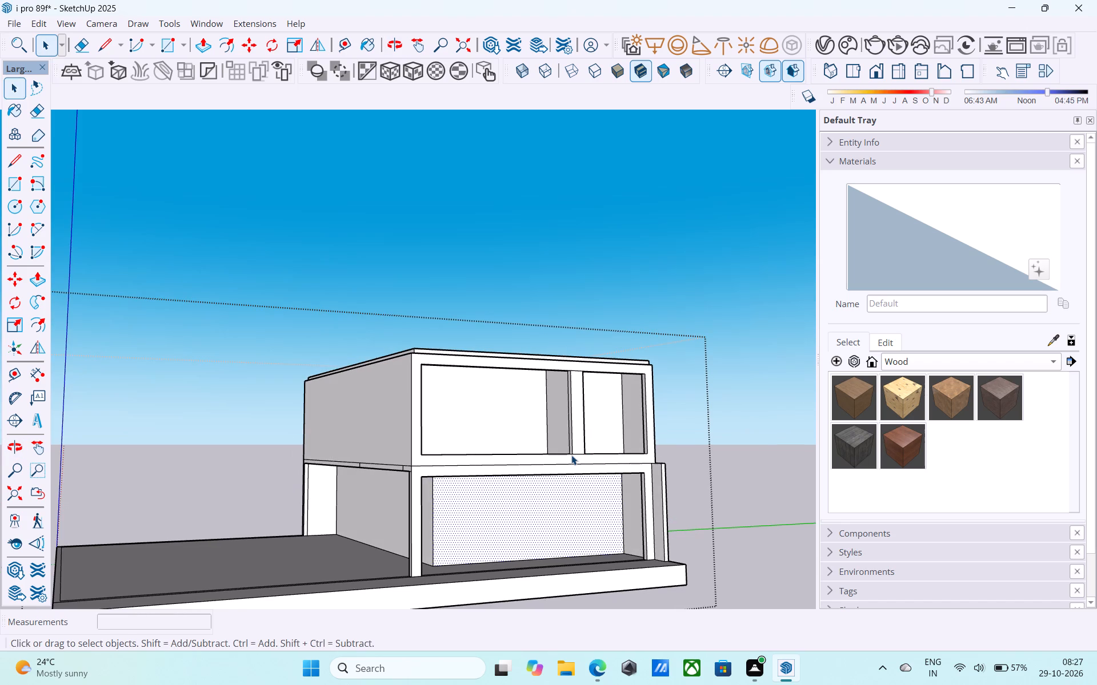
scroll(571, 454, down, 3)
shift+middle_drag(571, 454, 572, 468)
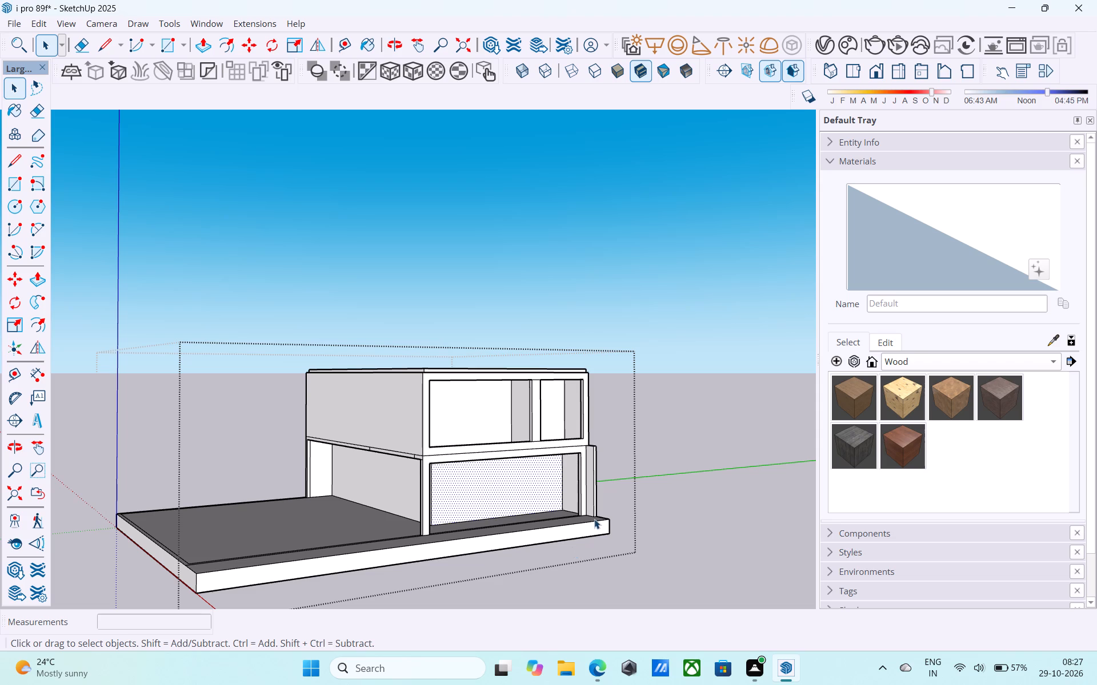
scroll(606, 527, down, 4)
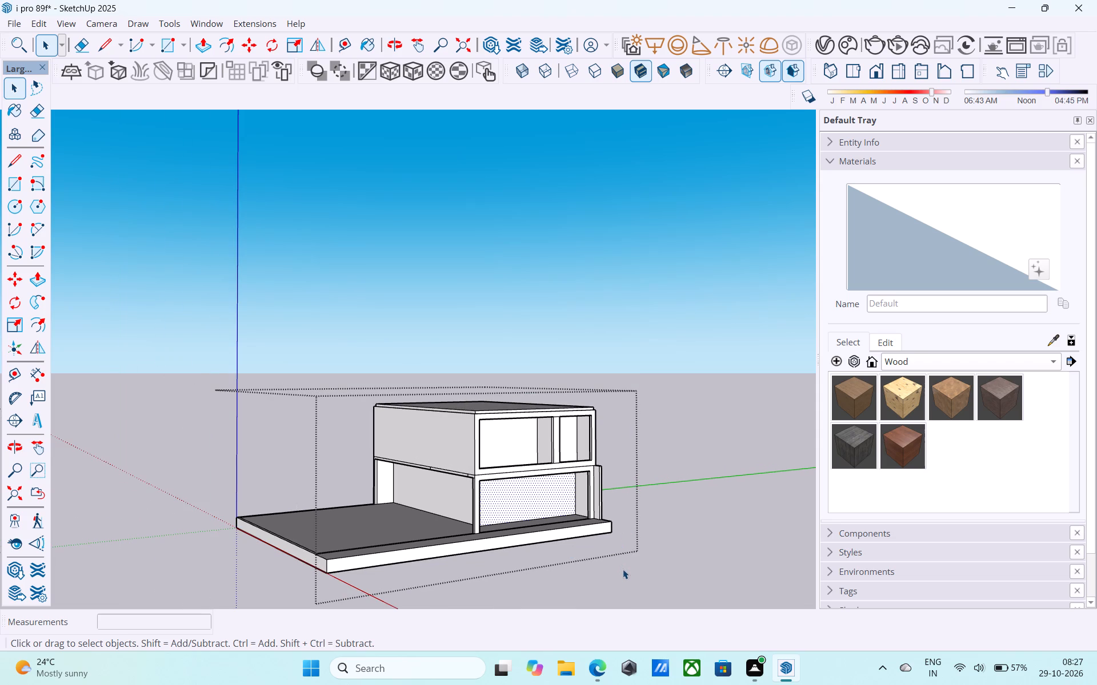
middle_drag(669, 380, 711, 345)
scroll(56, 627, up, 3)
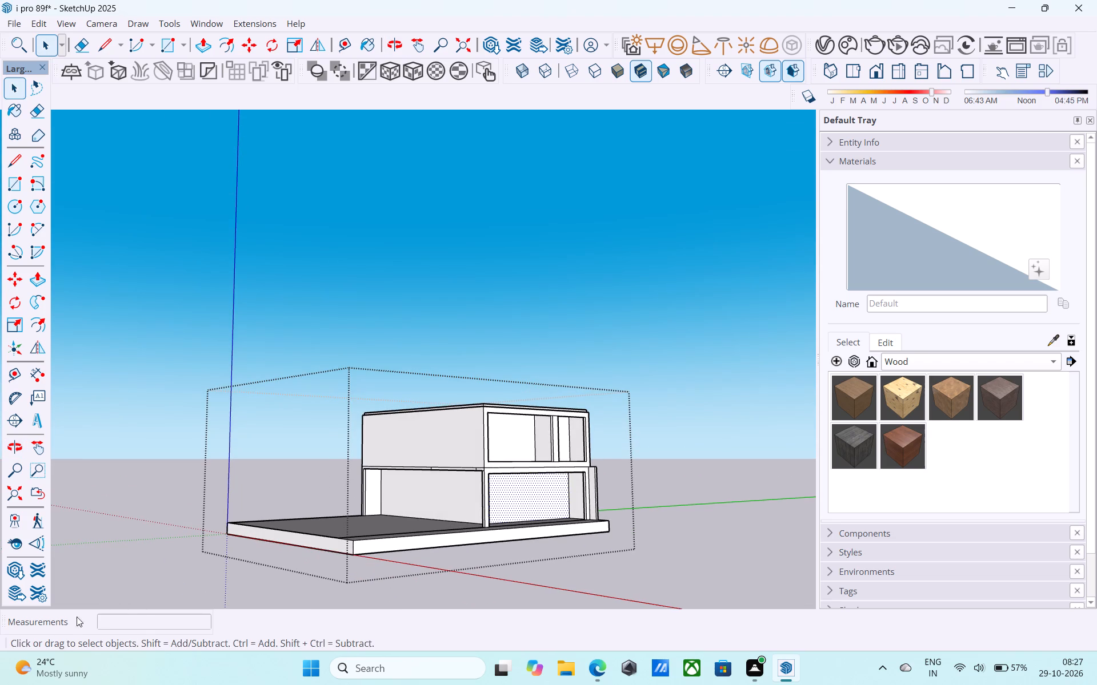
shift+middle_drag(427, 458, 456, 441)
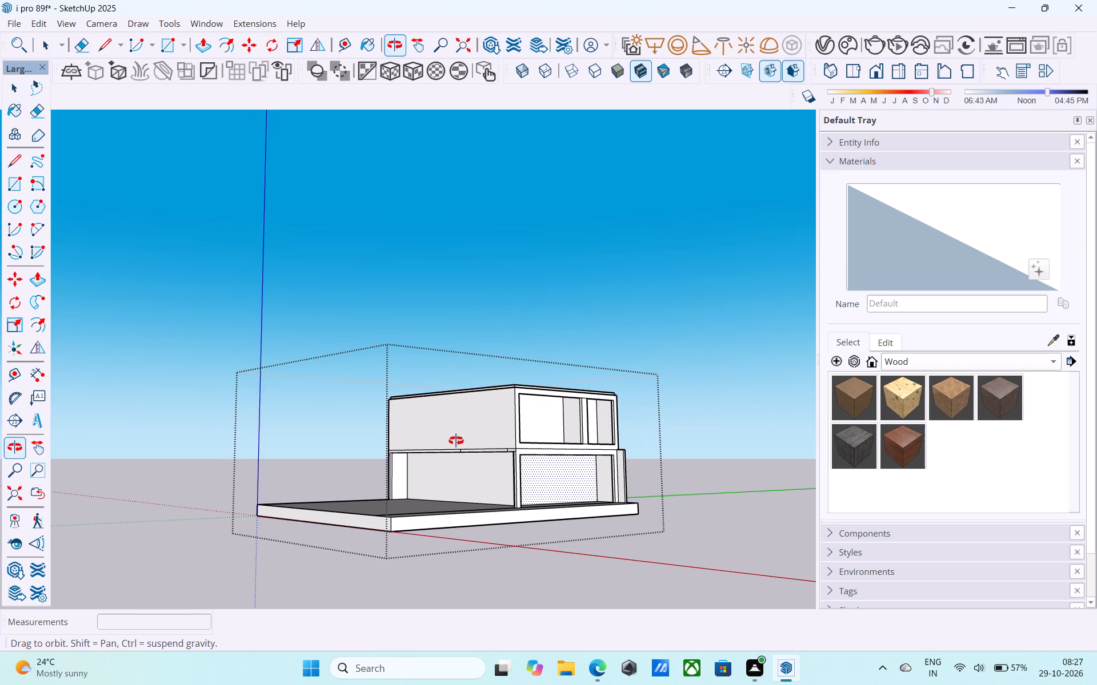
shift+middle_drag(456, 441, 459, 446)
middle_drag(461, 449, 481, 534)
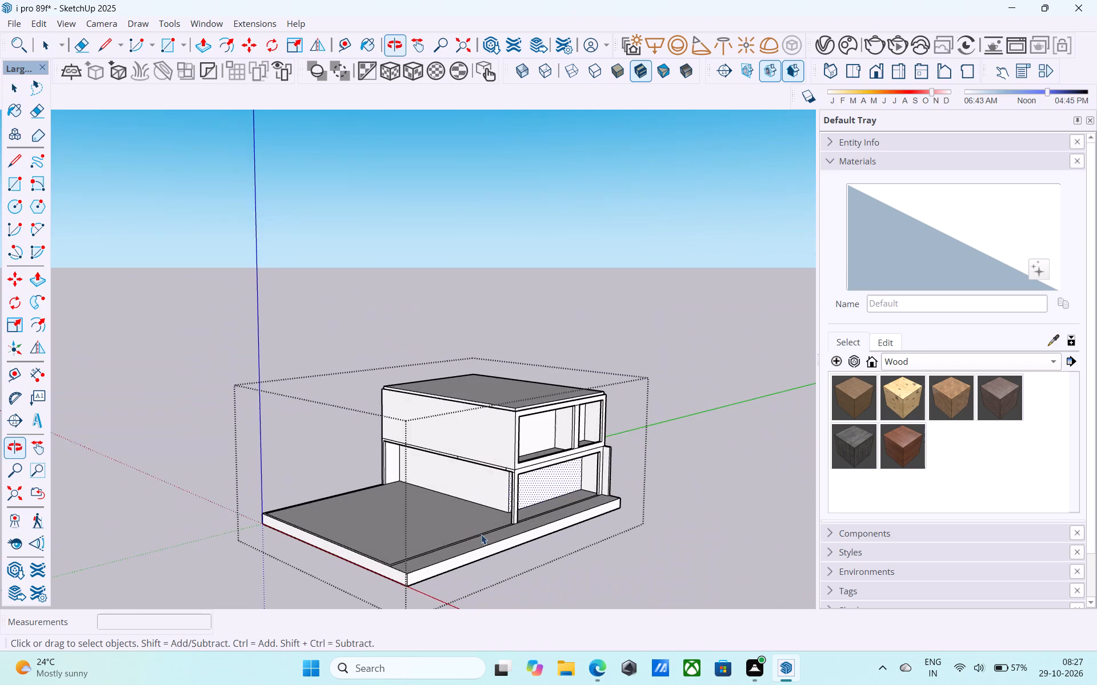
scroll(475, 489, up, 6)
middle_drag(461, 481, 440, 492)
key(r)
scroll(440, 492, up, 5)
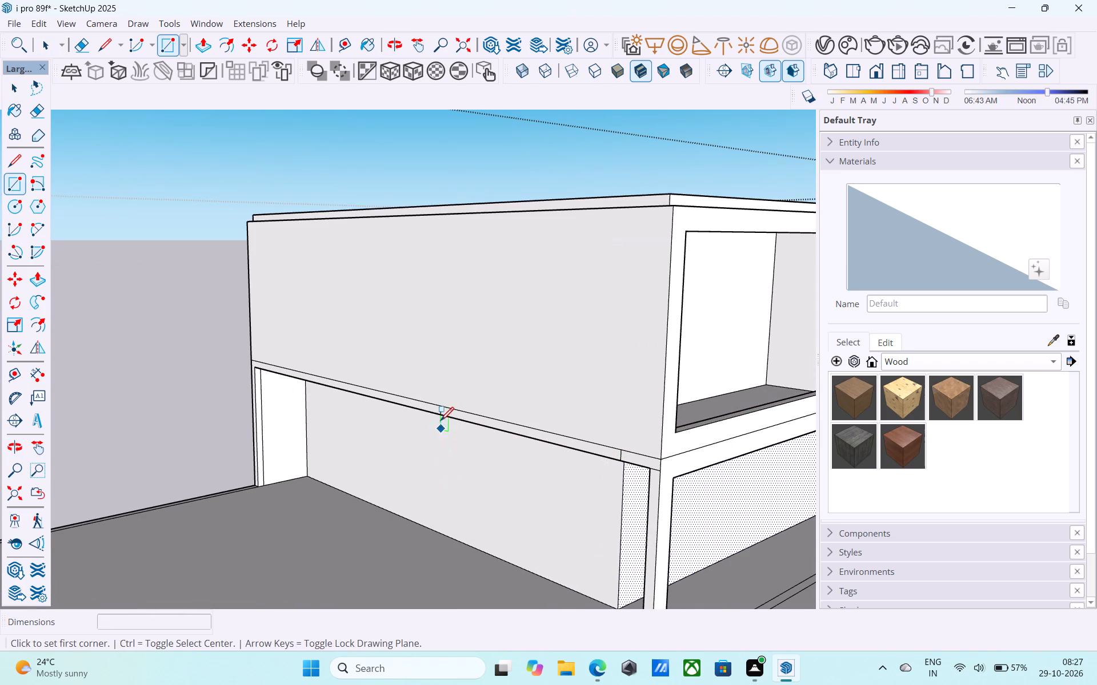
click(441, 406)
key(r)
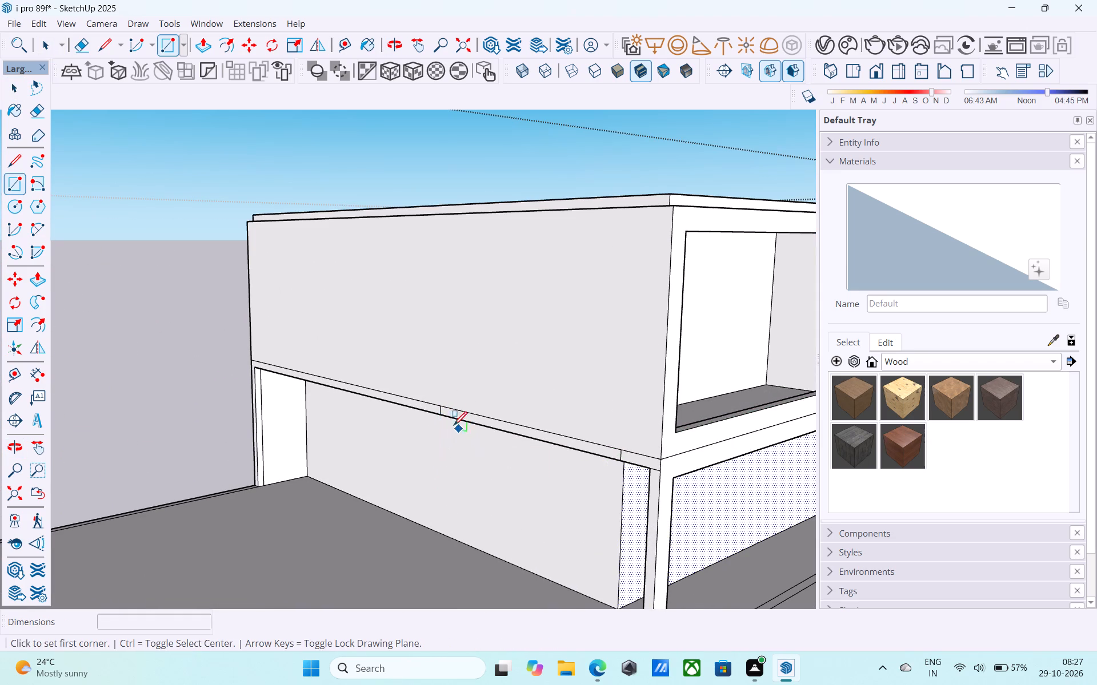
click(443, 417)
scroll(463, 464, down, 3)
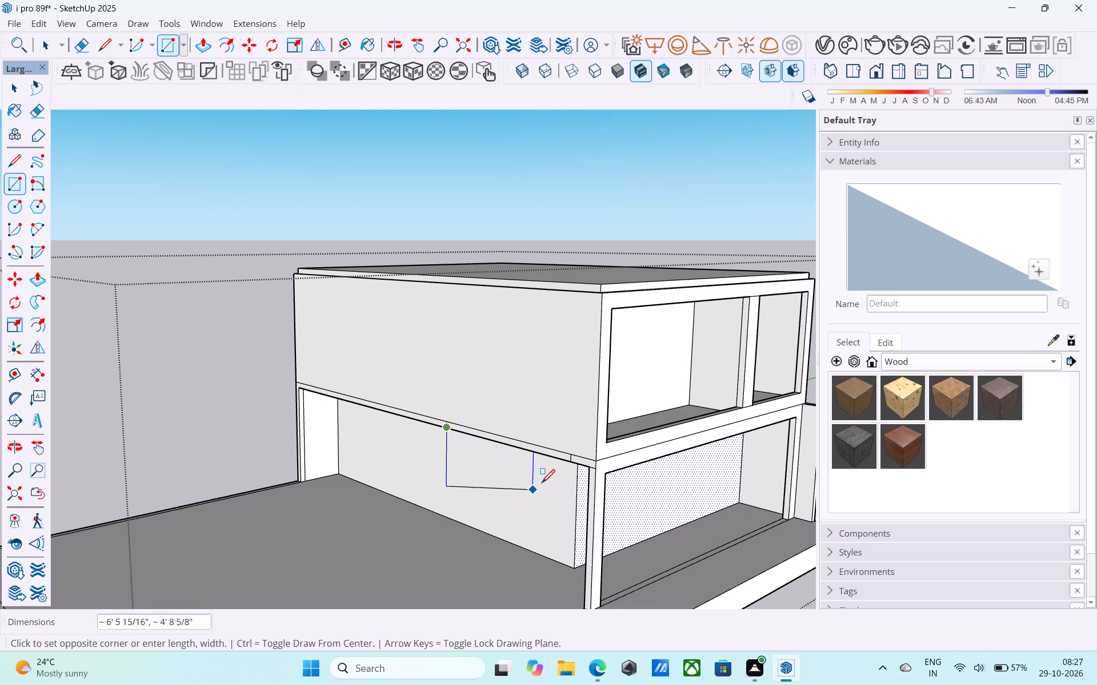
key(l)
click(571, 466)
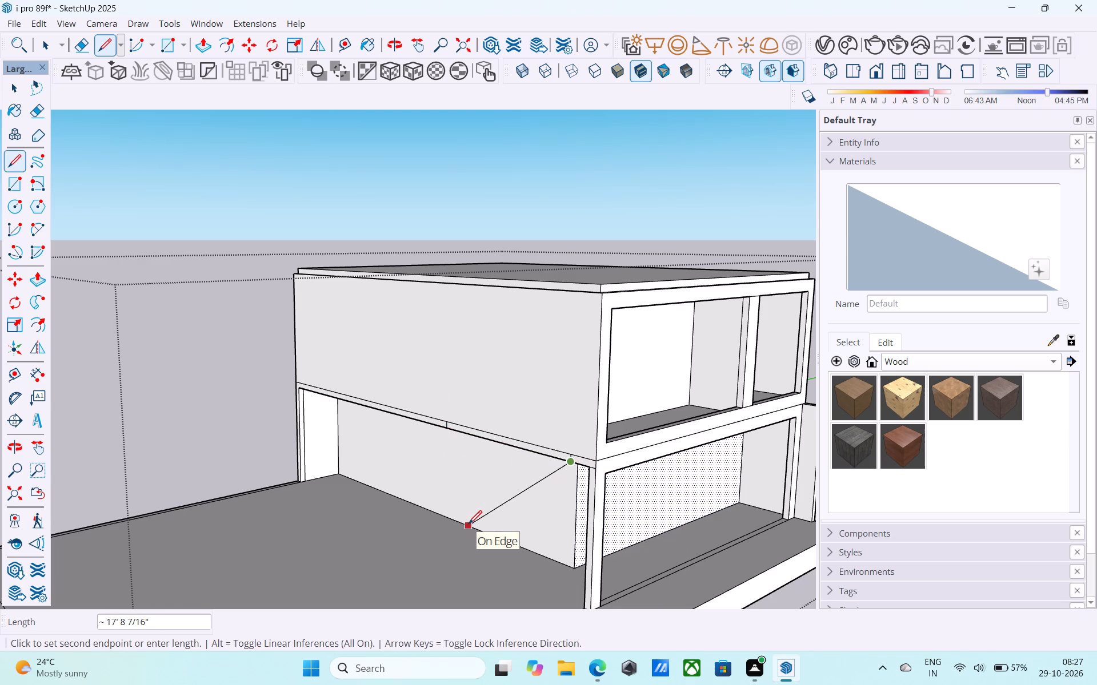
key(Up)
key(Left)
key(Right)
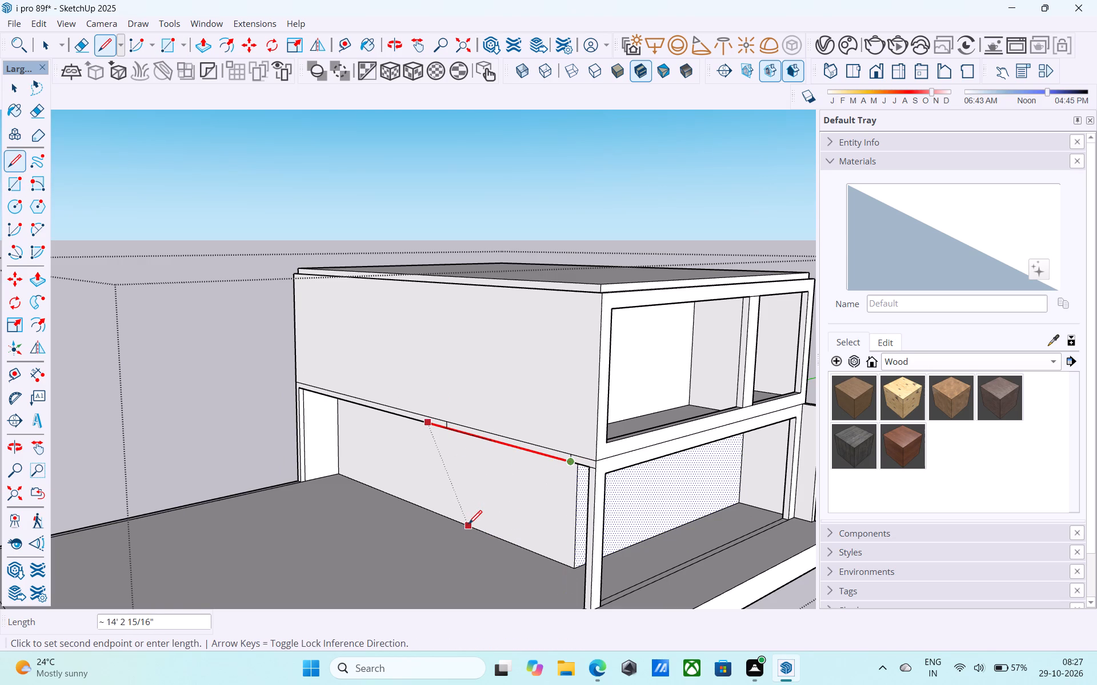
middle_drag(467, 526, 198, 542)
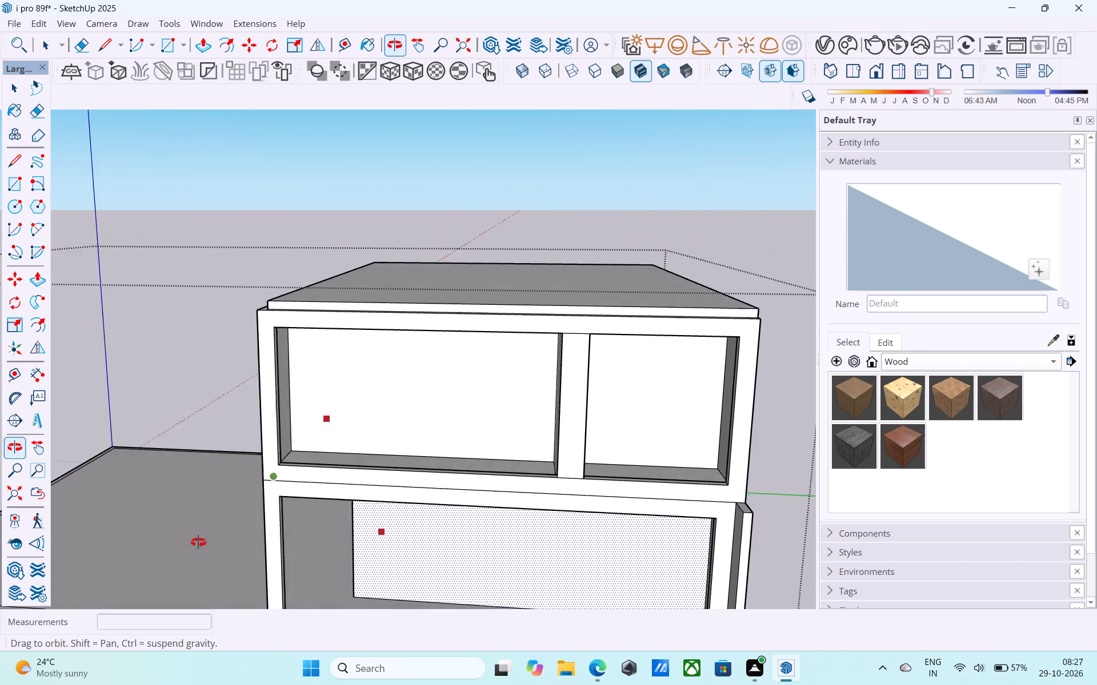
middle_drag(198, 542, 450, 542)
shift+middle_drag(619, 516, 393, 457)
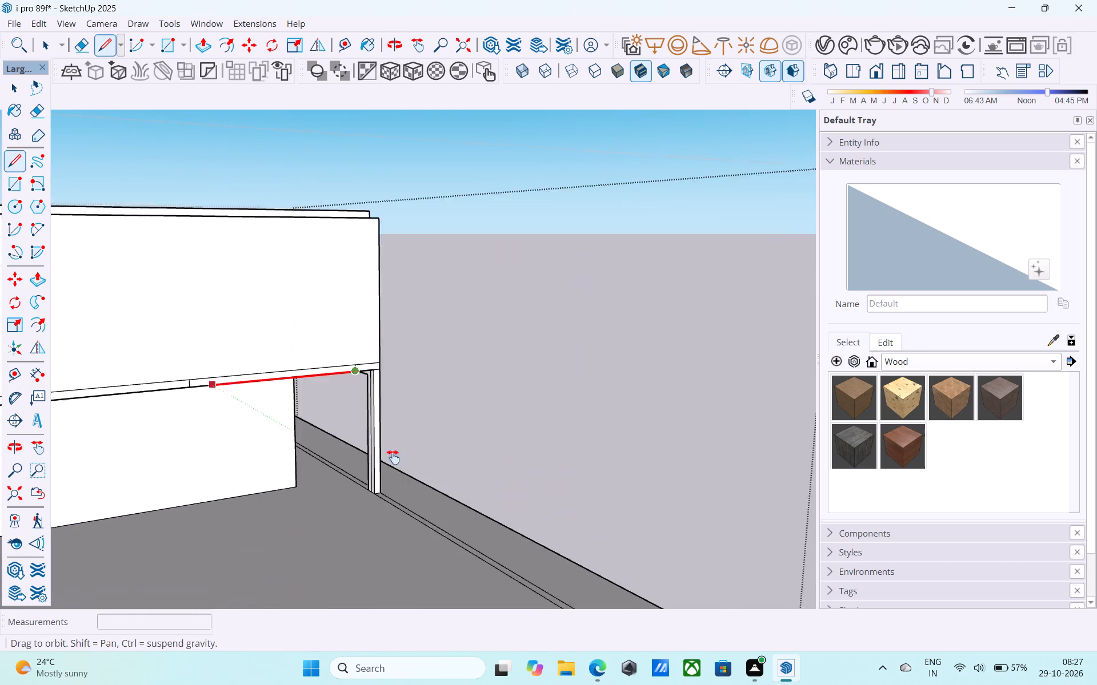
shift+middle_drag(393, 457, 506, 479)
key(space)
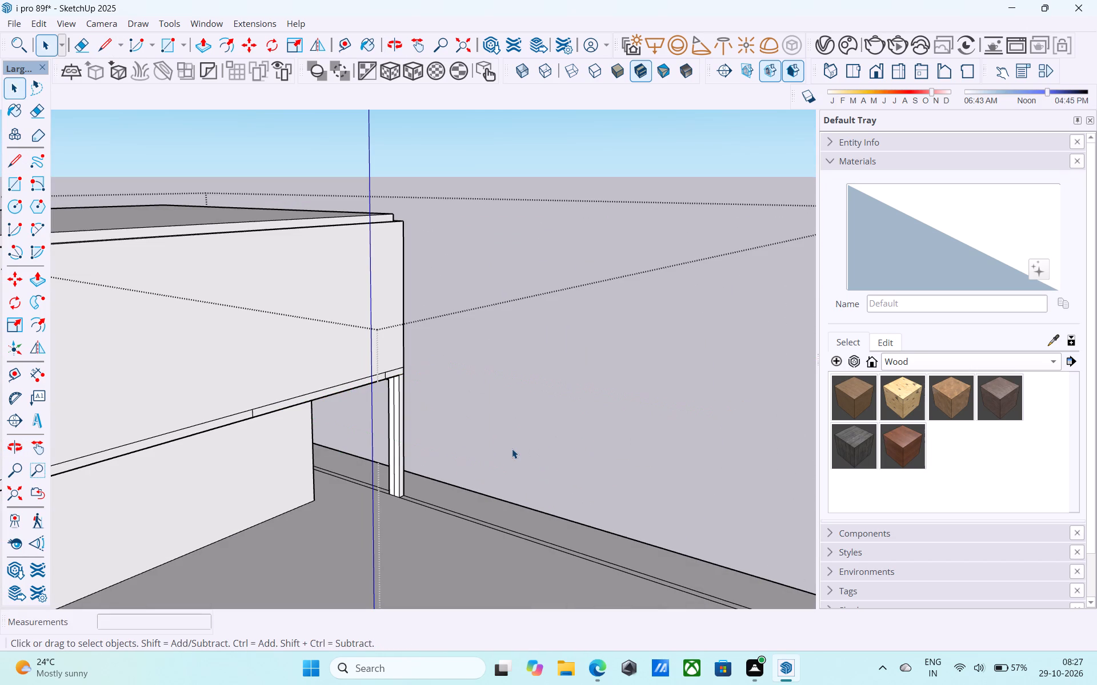
Draw an 8' line outward along the green axis from the slab band's lower edge beside the corner column.
key(l)
scroll(386, 380, up, 5)
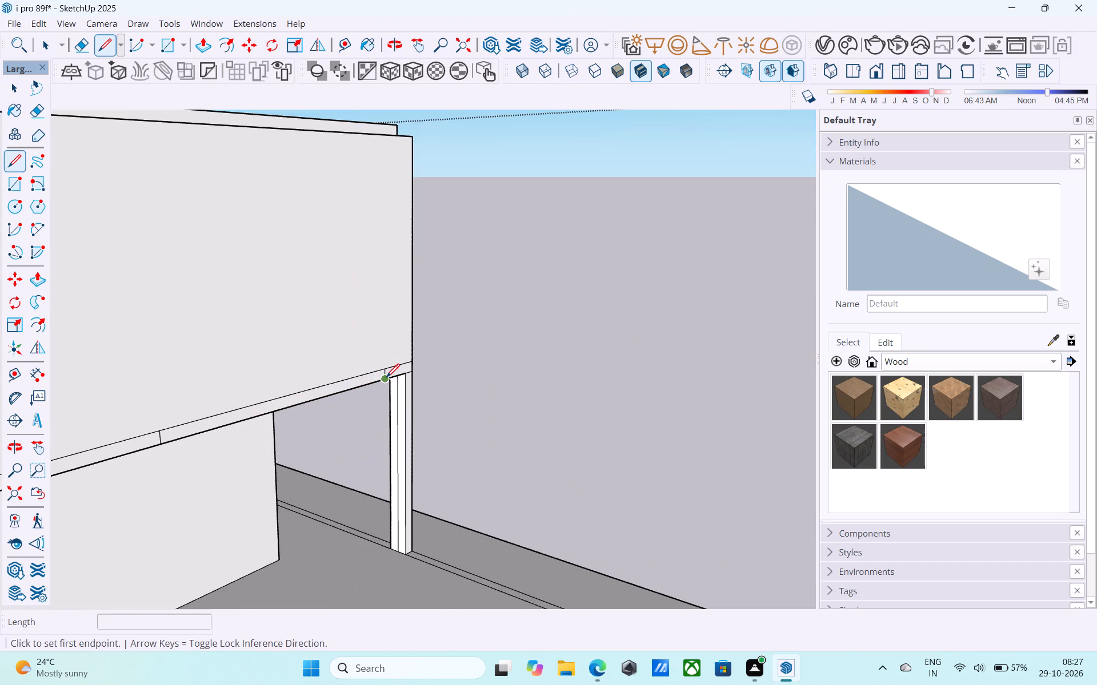
scroll(386, 378, up, 1)
click(386, 378)
scroll(420, 384, down, 5)
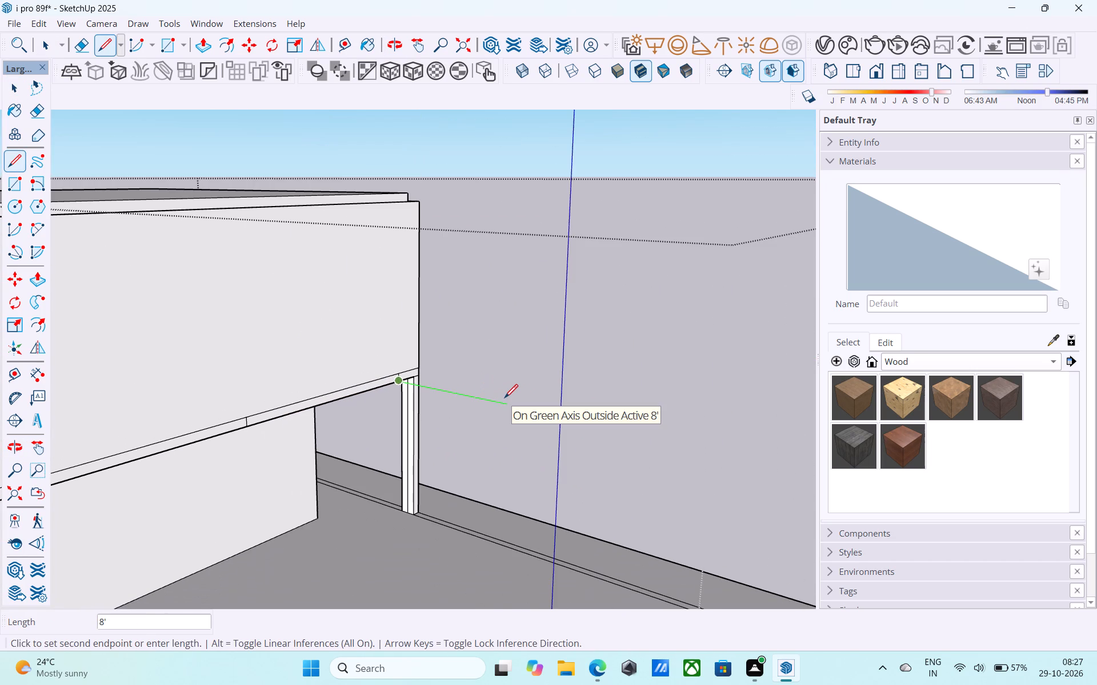
text(8')
key(Return)
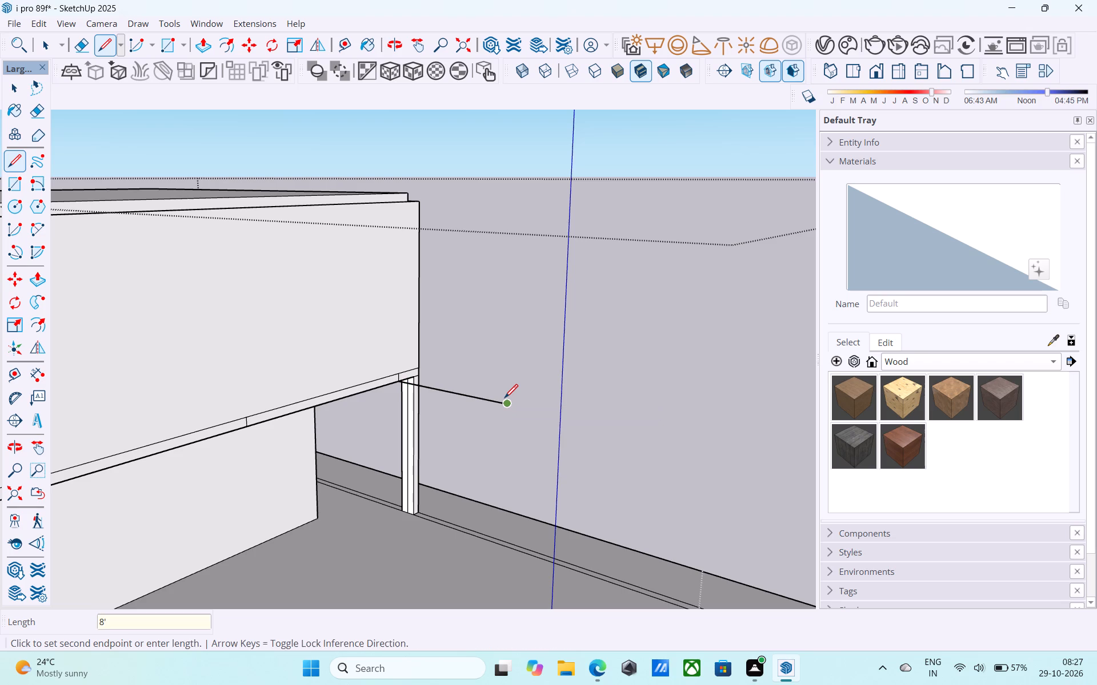
key(space)
Draw an 8' by 12' horizontal rectangle from the mark on the slab's lower edge to the guide line's outer end.
scroll(505, 399, down, 2)
middle_drag(505, 399, 435, 442)
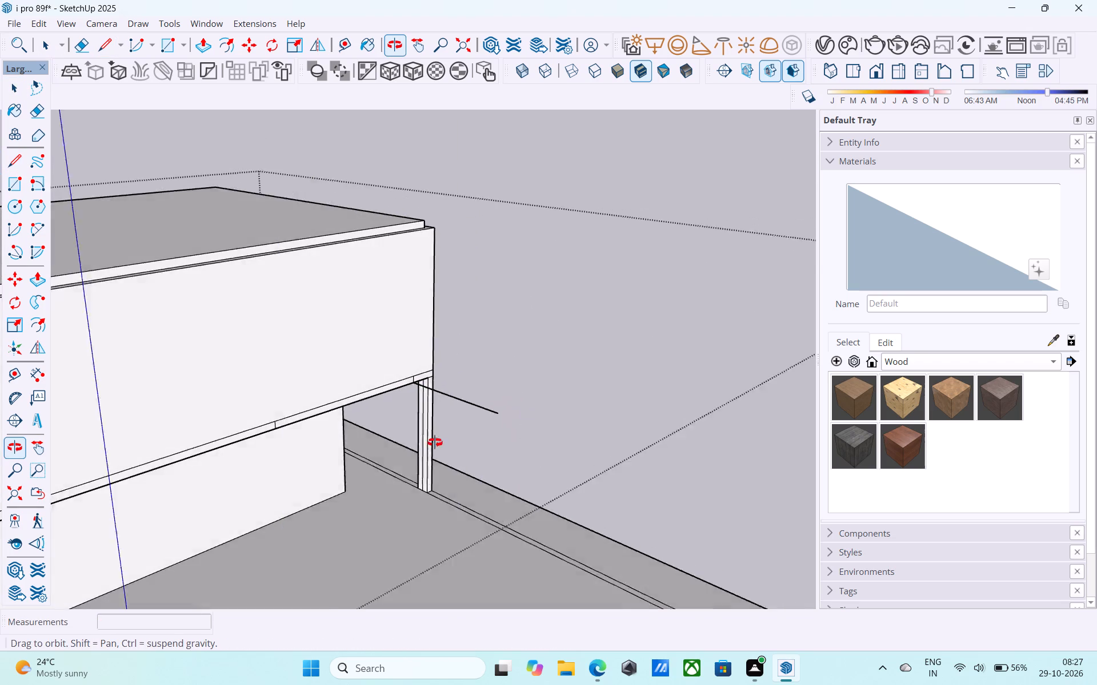
middle_drag(435, 442, 49, 501)
middle_drag(244, 430, 338, 446)
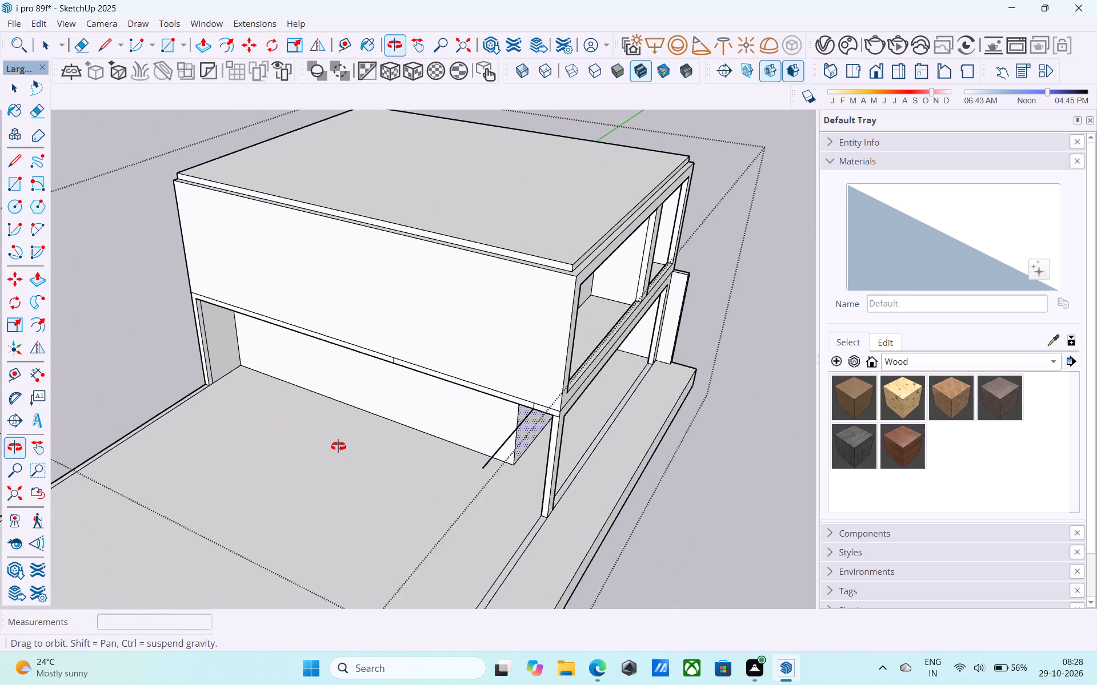
middle_drag(338, 446, 327, 441)
key(r)
scroll(326, 386, up, 1)
scroll(389, 383, up, 8)
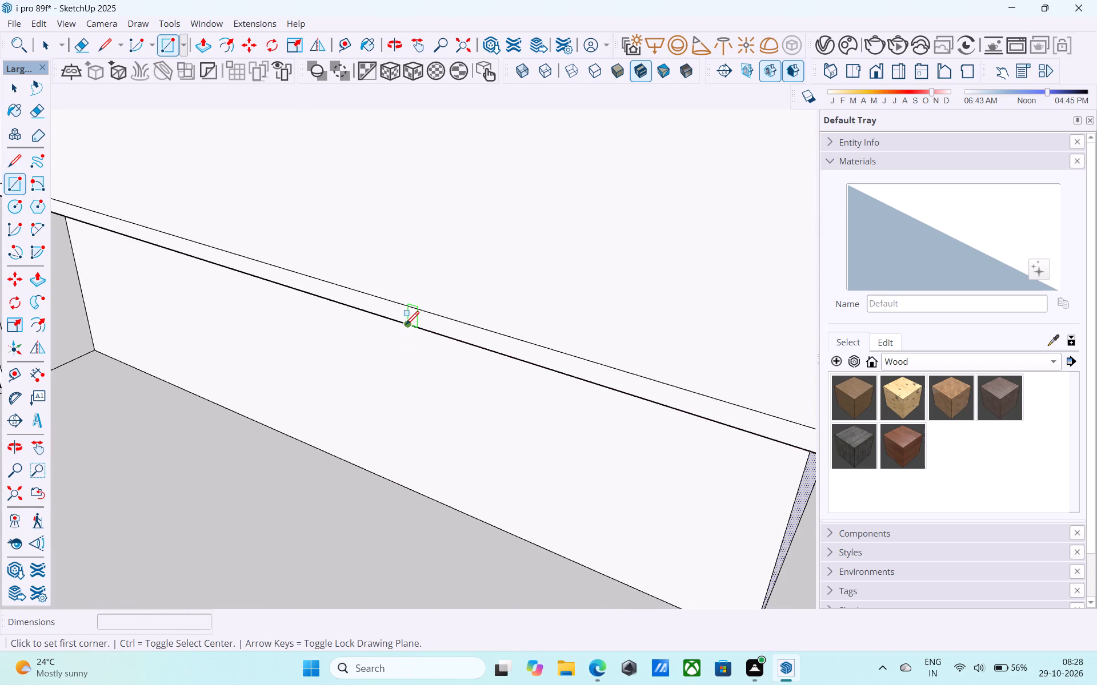
click(406, 325)
scroll(406, 325, down, 7)
click(570, 505)
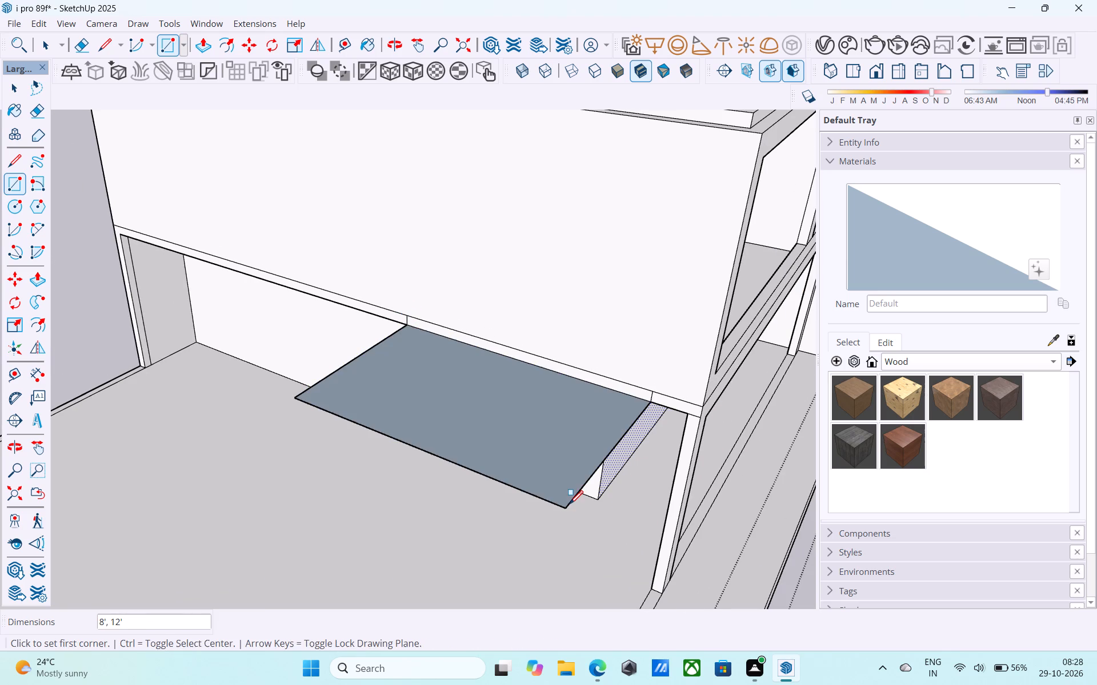
Offset the canopy rectangle's outline inward by 6".
middle_drag(568, 505, 525, 505)
scroll(532, 477, down, 2)
middle_drag(532, 477, 506, 528)
scroll(510, 519, up, 3)
key(space)
click(509, 497)
scroll(508, 495, up, 2)
key(f)
click(508, 495)
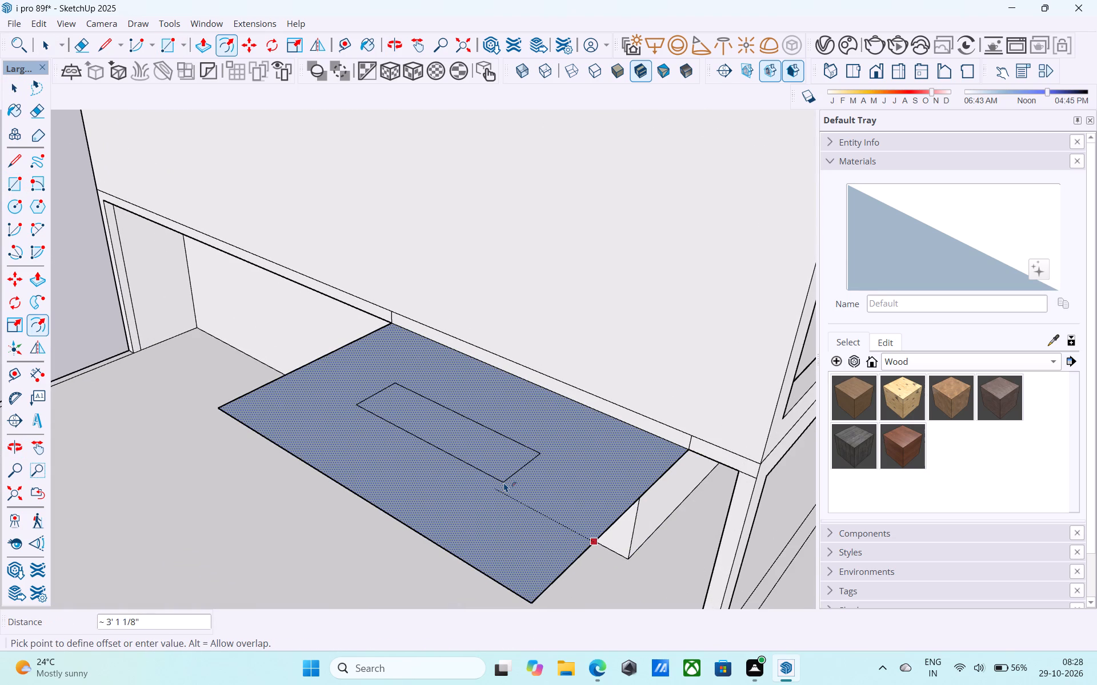
text(6")
key(Return)
key(space)
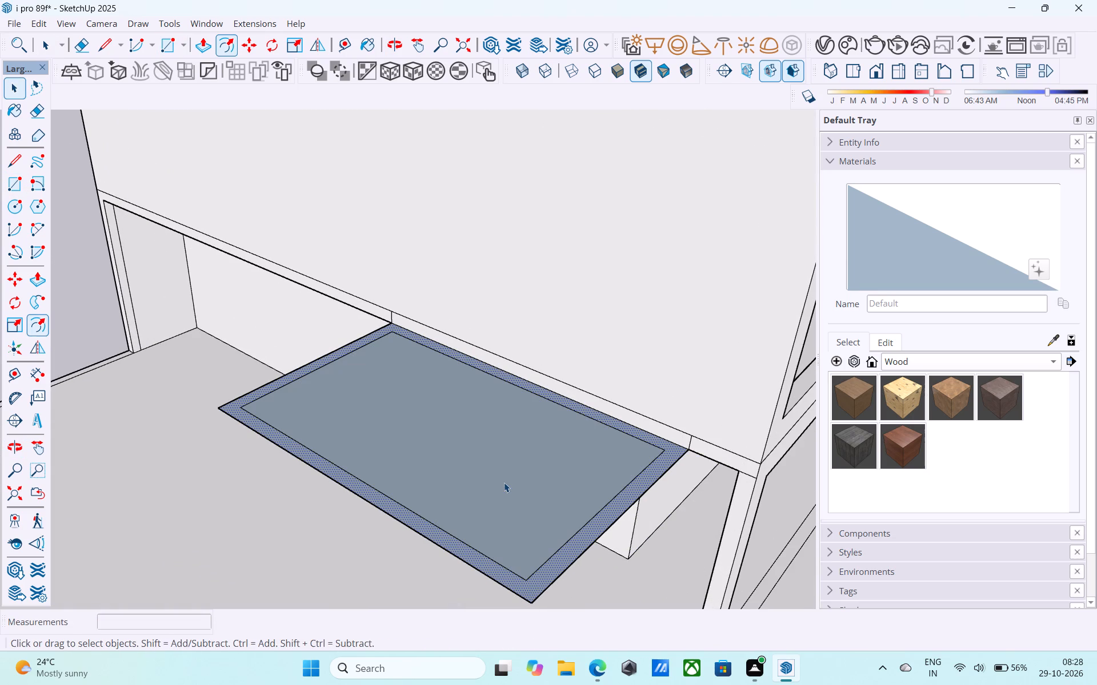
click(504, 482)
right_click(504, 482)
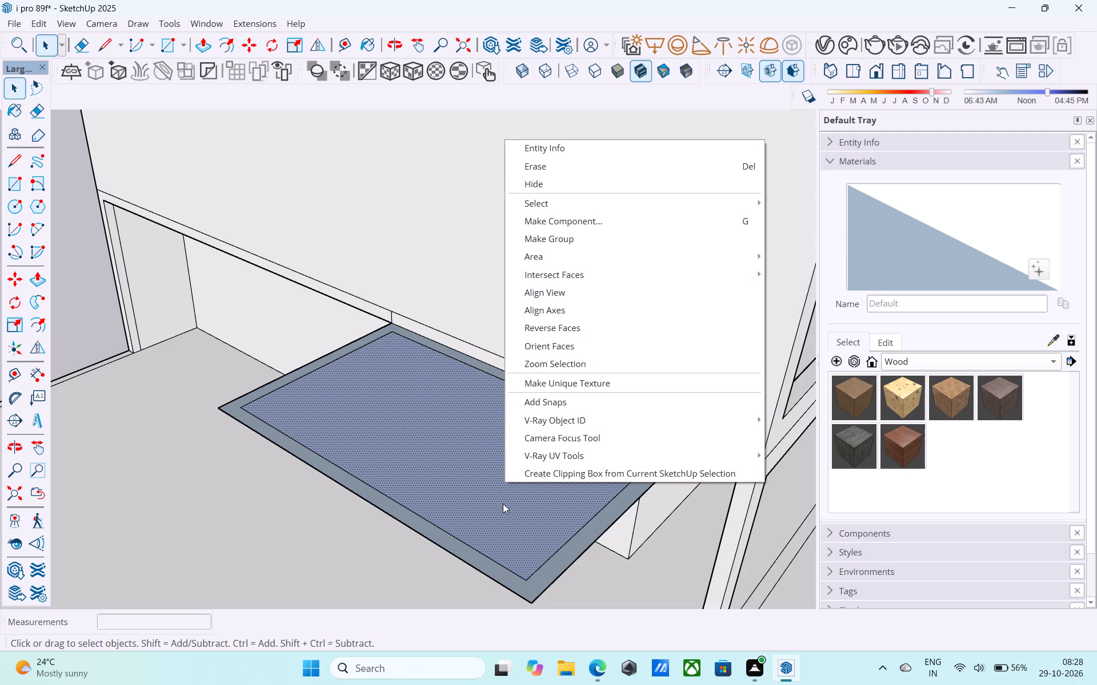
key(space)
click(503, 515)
Draw a 6" vertical edge at the canopy's outer corner and a 12' by 8' rectangle level with its top.
middle_drag(545, 567, 541, 553)
key(l)
click(528, 606)
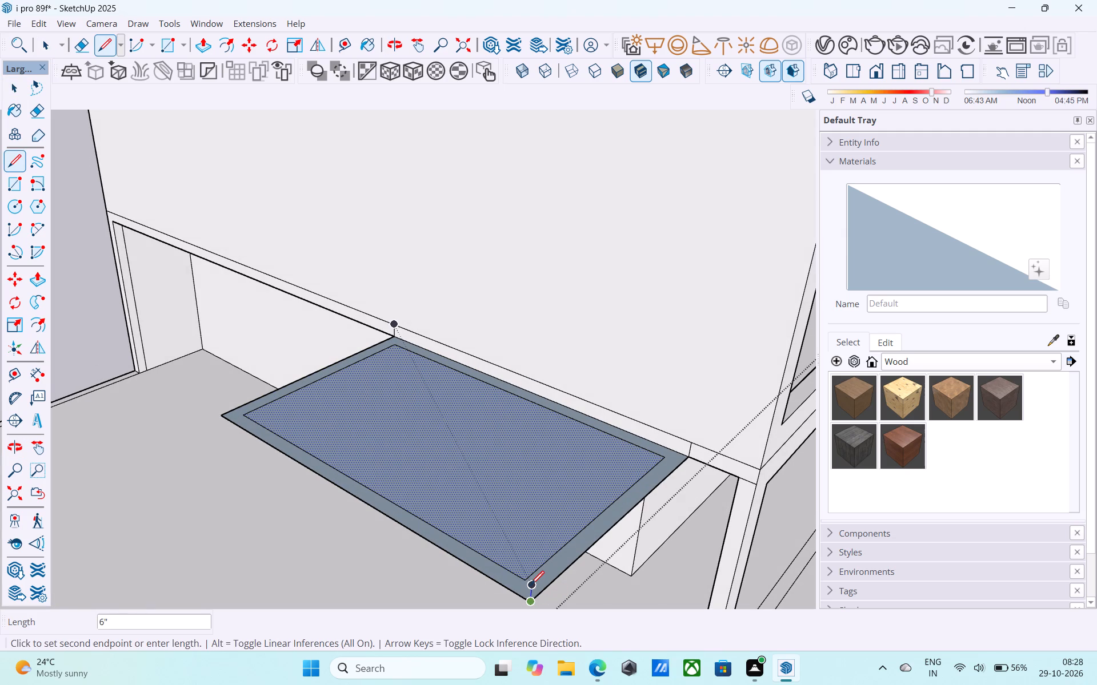
click(531, 586)
key(r)
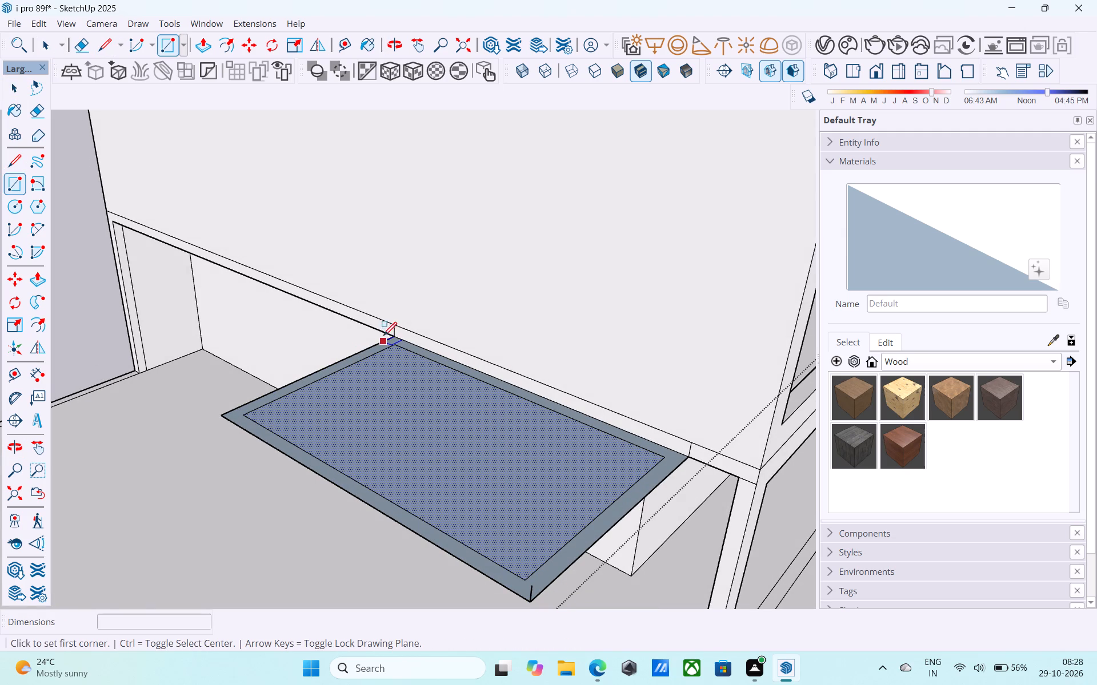
click(392, 323)
click(533, 583)
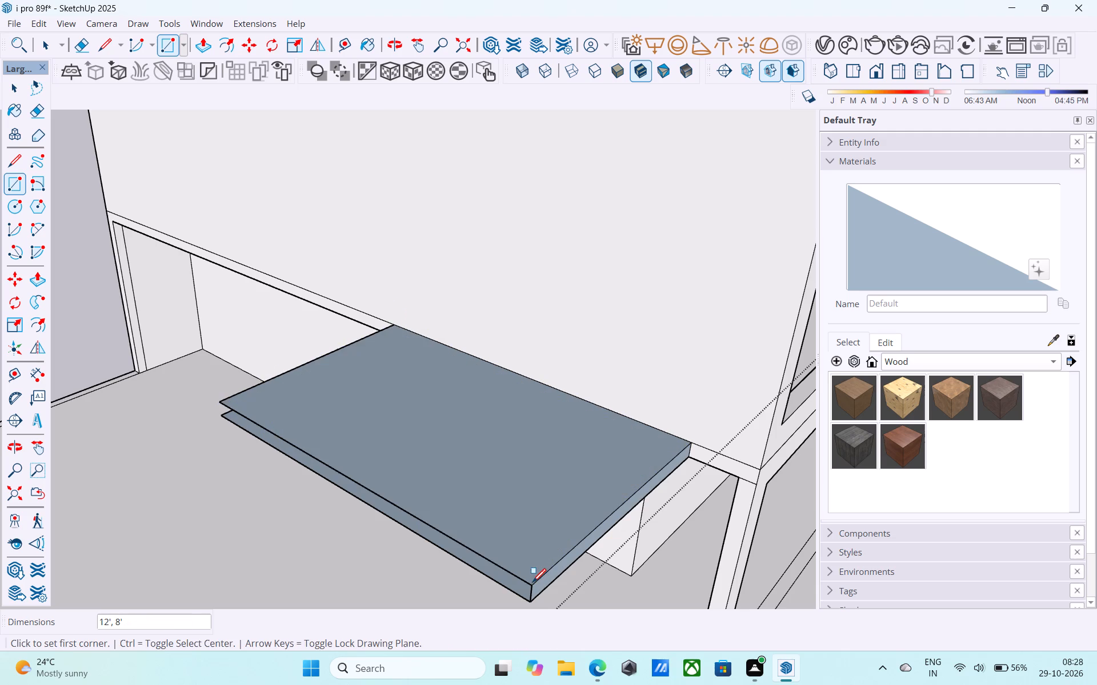
key(space)
Draw a vertical edge at the canopy's other outer corner to close its open outer and end sides.
middle_drag(521, 564, 723, 489)
scroll(742, 468, down, 4)
middle_drag(410, 485, 545, 324)
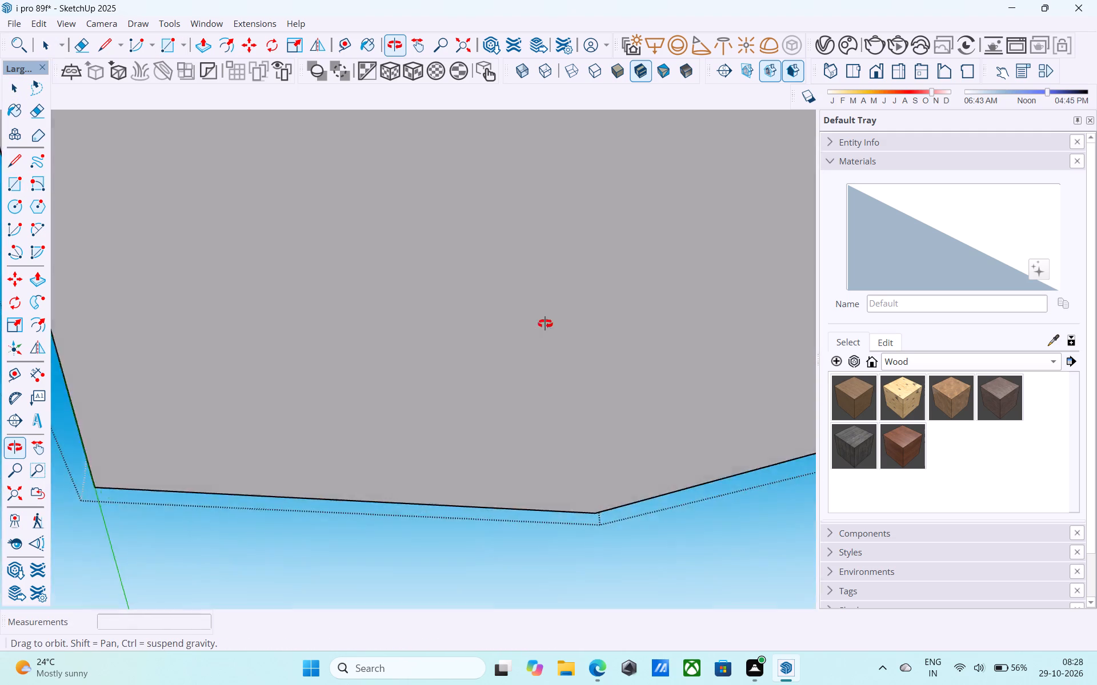
middle_drag(545, 324, 531, 377)
middle_drag(570, 339, 502, 422)
scroll(462, 472, up, 1)
middle_drag(451, 489, 444, 491)
scroll(444, 492, up, 6)
key(l)
middle_drag(377, 492, 427, 499)
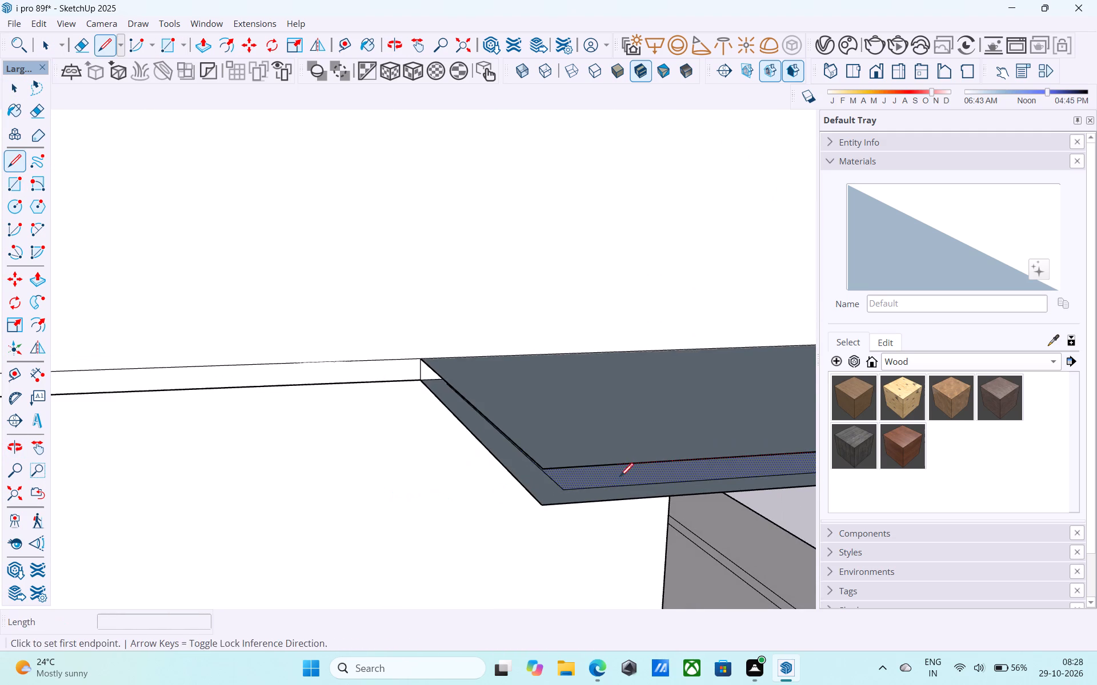
middle_drag(620, 478, 506, 527)
scroll(405, 546, up, 1)
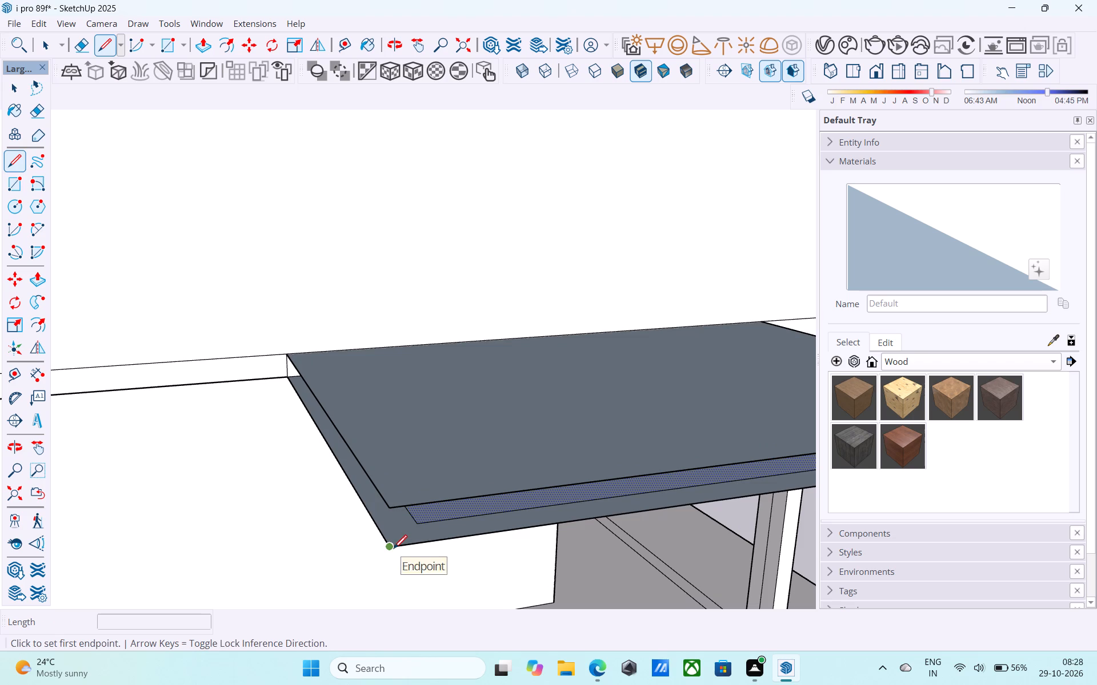
click(394, 550)
click(391, 506)
key(space)
Reverse the canopy's long outer face, the adjoining end face and the top face.
click(405, 527)
right_click(406, 527)
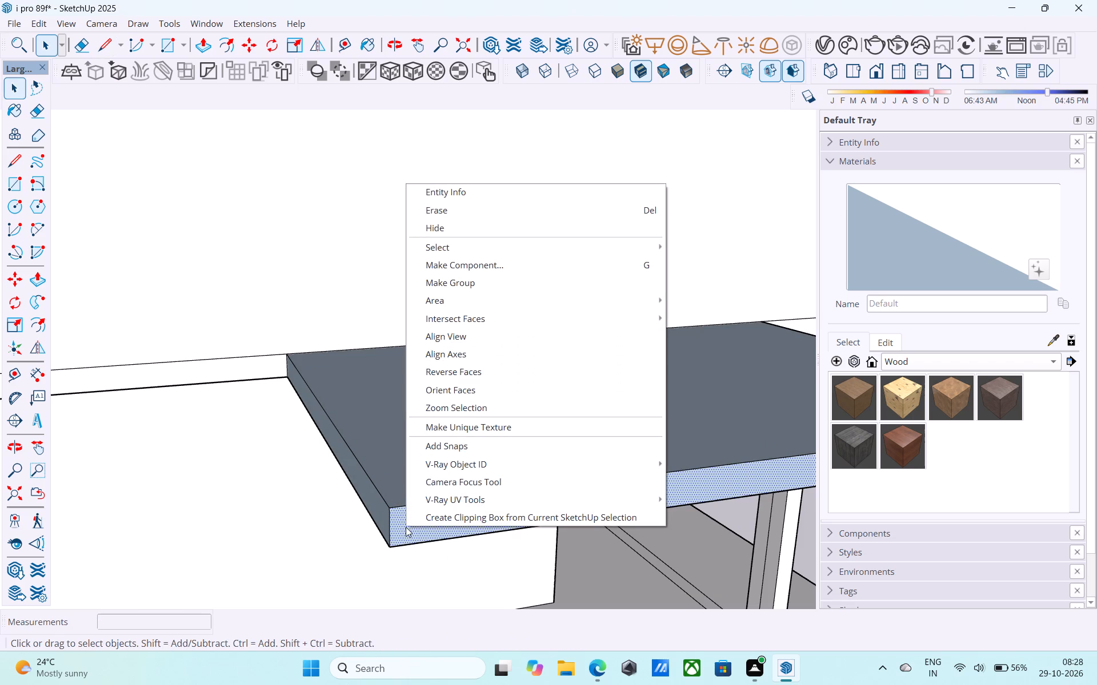
click(479, 371)
click(383, 511)
right_click(383, 511)
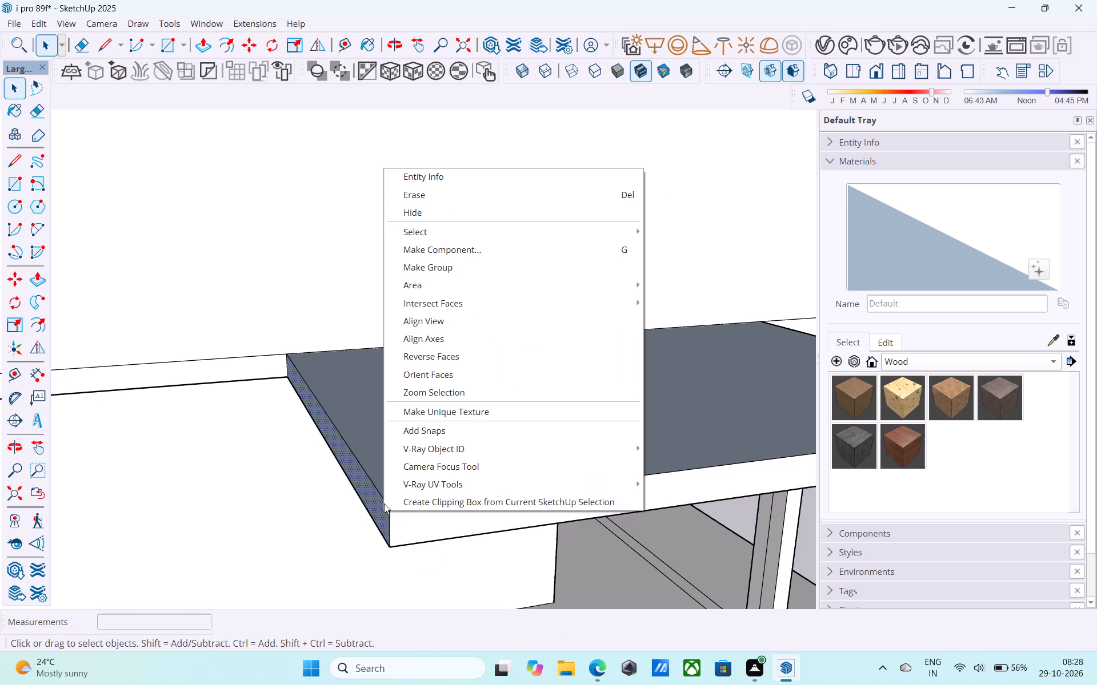
click(436, 356)
click(425, 441)
right_click(425, 441)
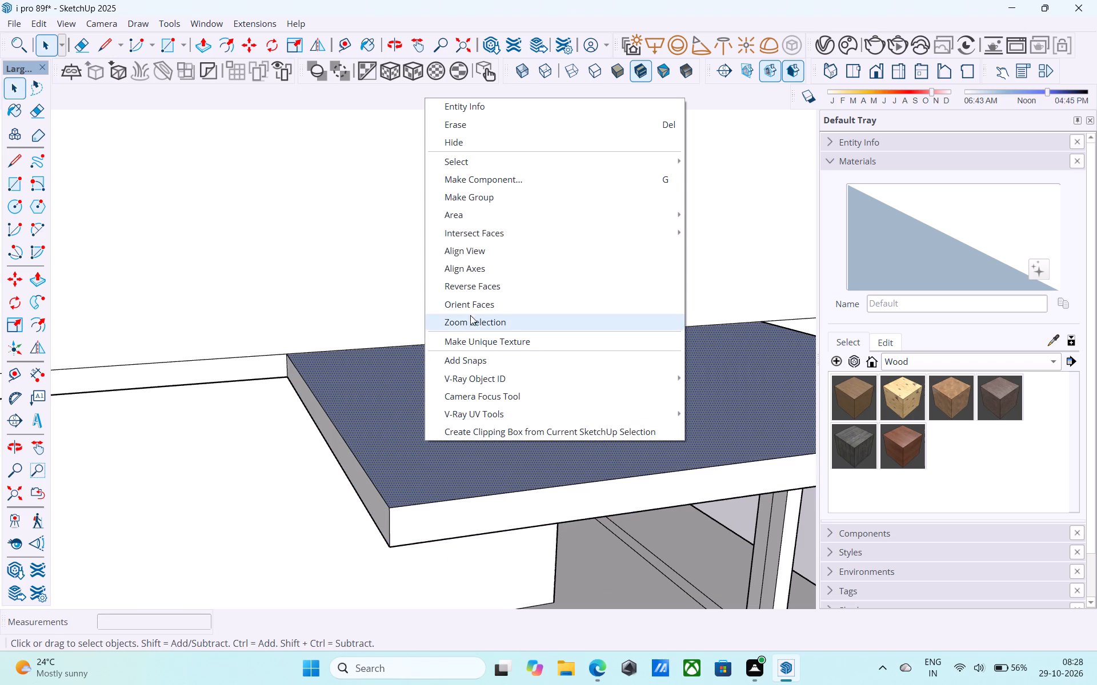
click(477, 295)
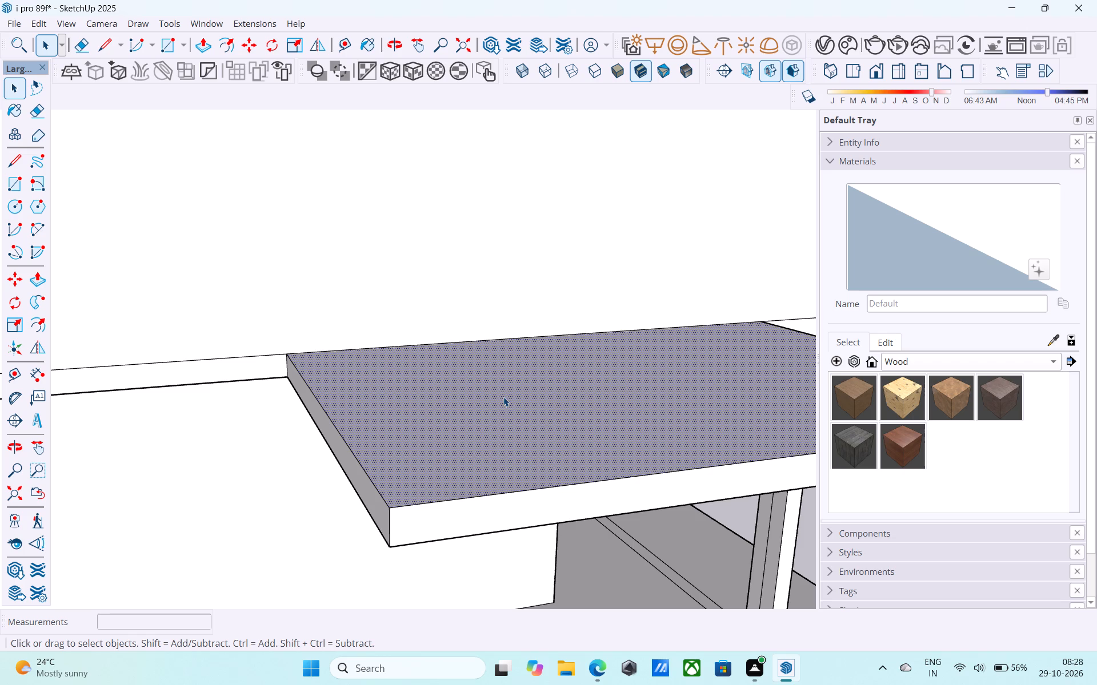
scroll(535, 429, down, 4)
middle_drag(535, 433, 190, 426)
scroll(183, 428, down, 5)
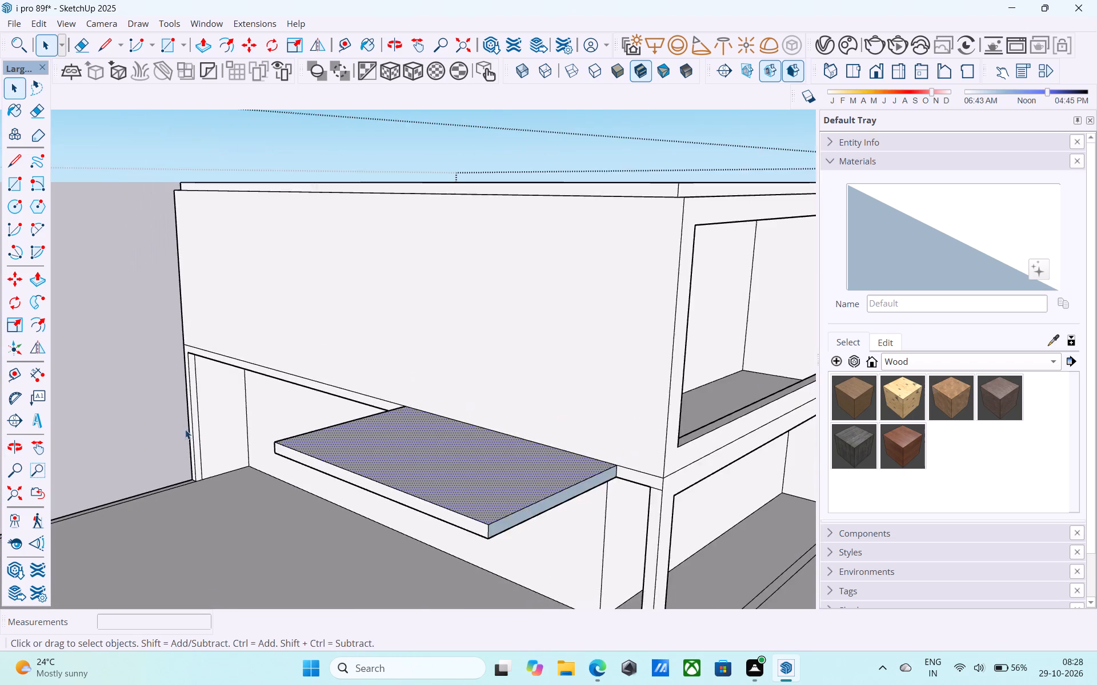
Reverse the canopy slab's remaining back-facing end face, the one nearest the house corner.
scroll(185, 429, down, 4)
middle_drag(296, 454, 273, 460)
scroll(309, 530, up, 10)
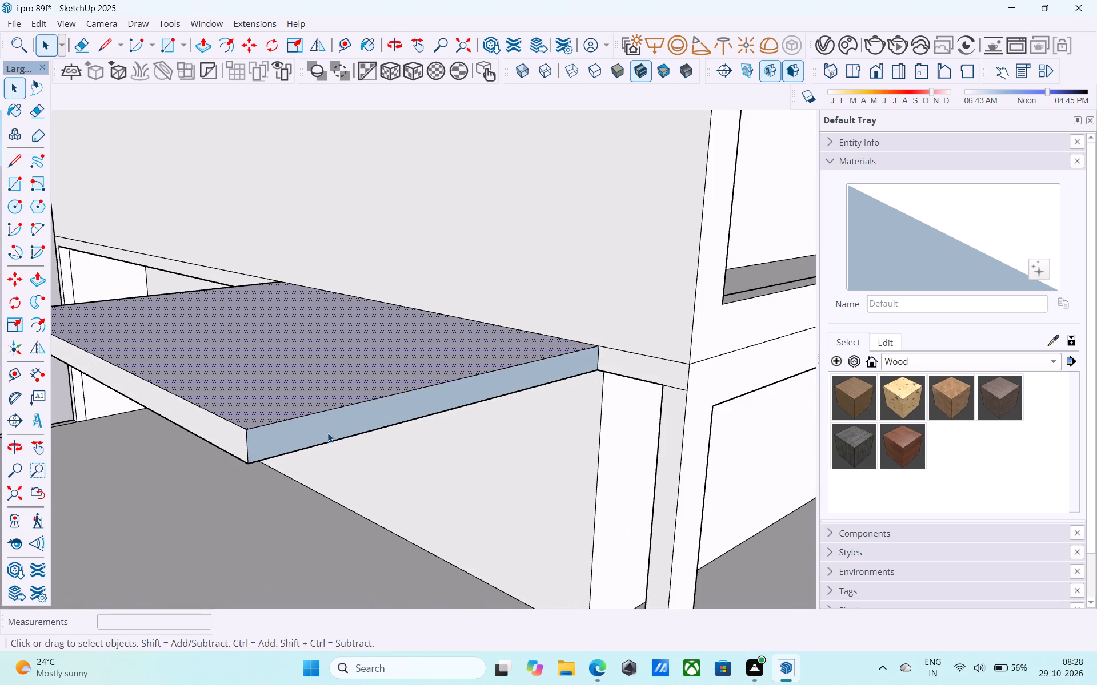
click(327, 433)
right_click(327, 433)
click(414, 277)
scroll(415, 315, down, 2)
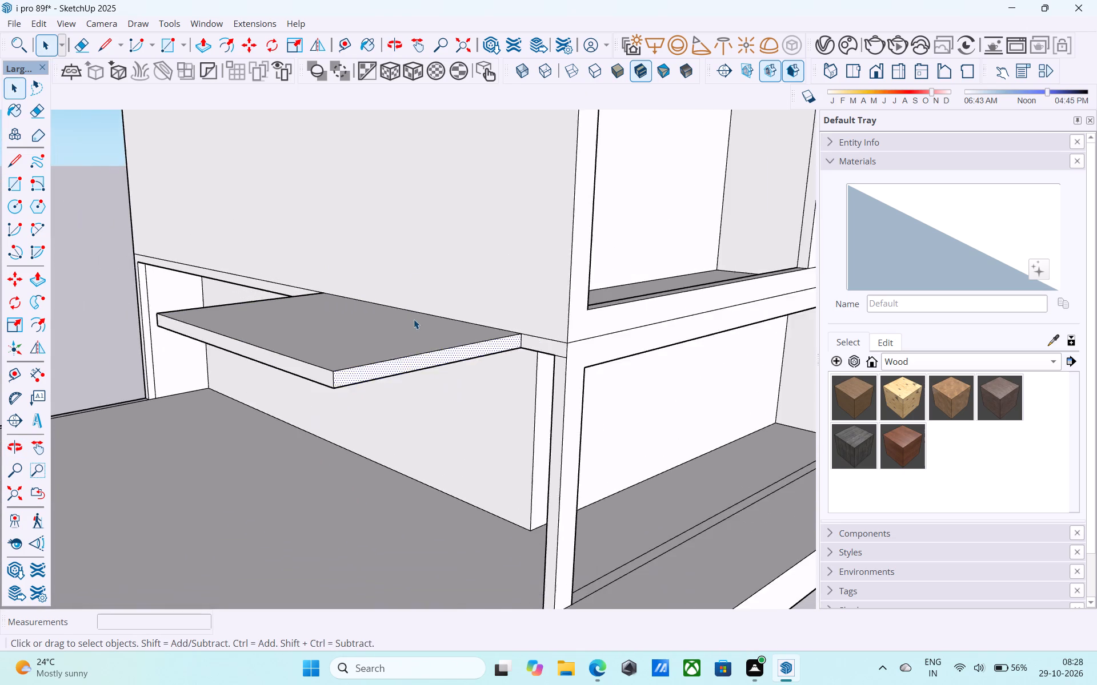
Save the model.
scroll(414, 319, down, 4)
middle_drag(301, 312, 345, 377)
key(ctrl+s)
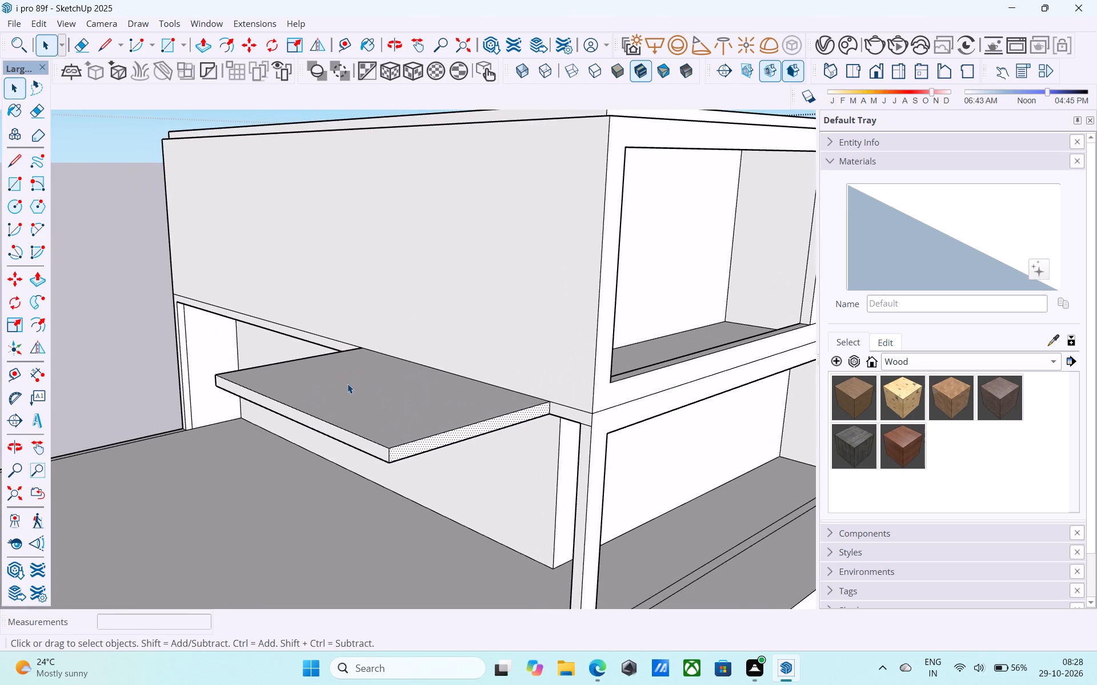
Draw a line 8' along the canopy's wall edge from its end near the house corner, then straight across to the outer edge.
middle_drag(399, 393, 396, 398)
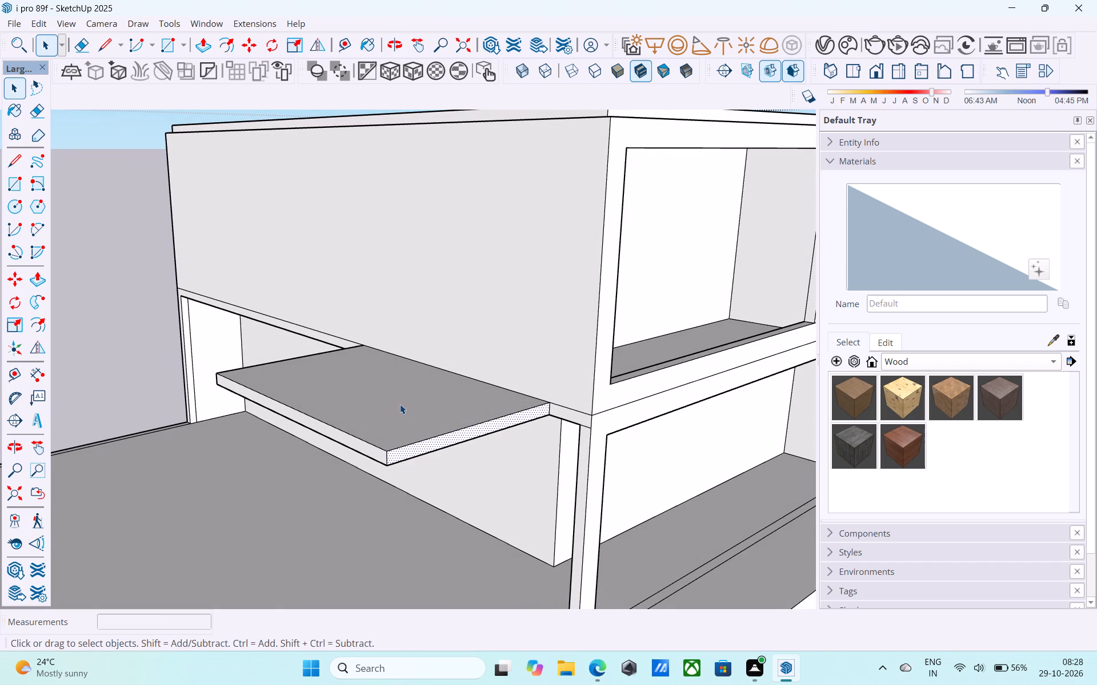
scroll(401, 404, down, 1)
middle_drag(401, 404, 430, 481)
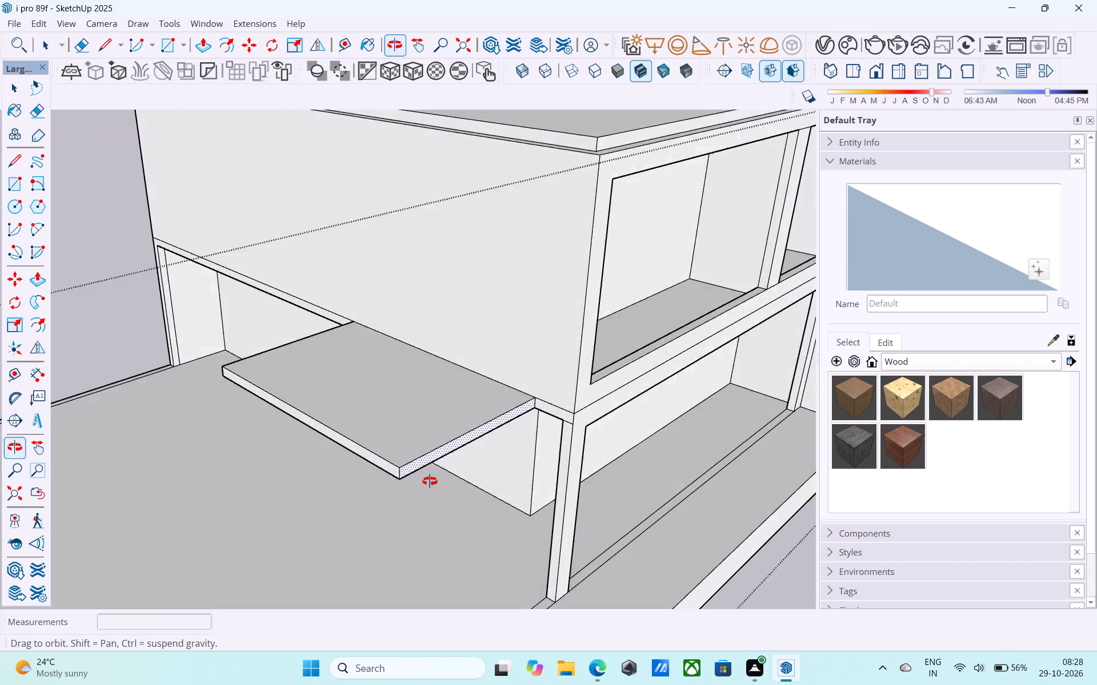
middle_drag(430, 481, 431, 489)
scroll(433, 492, down, 4)
middle_drag(432, 492, 407, 477)
scroll(499, 469, down, 2)
middle_drag(496, 465, 485, 448)
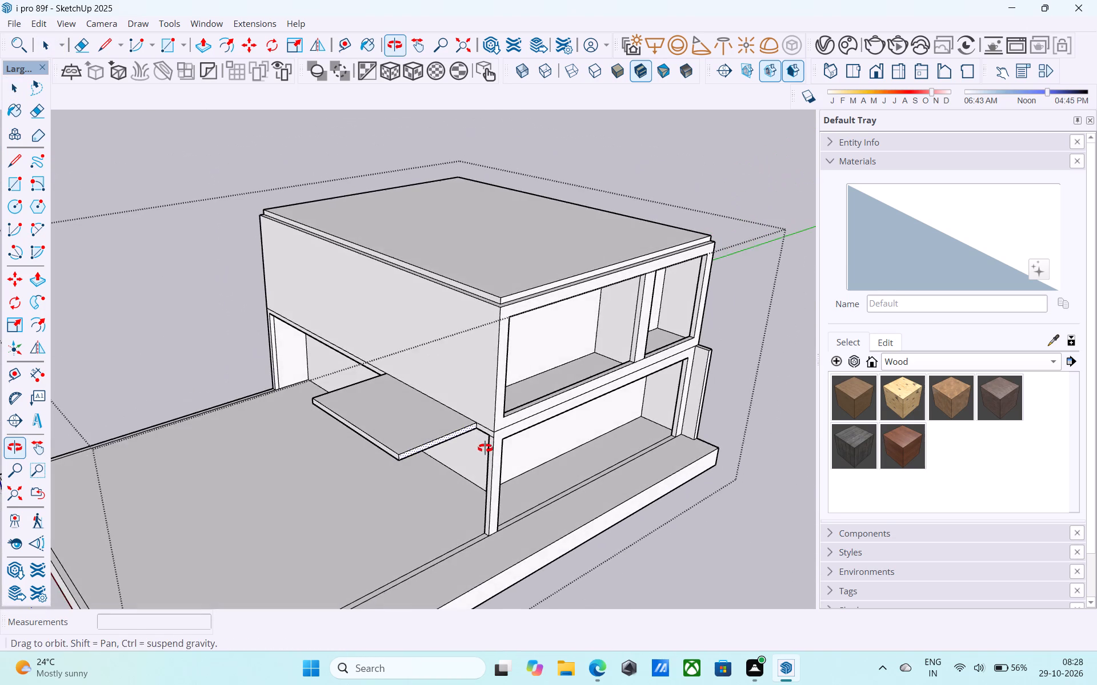
middle_drag(485, 448, 485, 447)
middle_drag(441, 463, 621, 535)
scroll(544, 410, up, 9)
key(l)
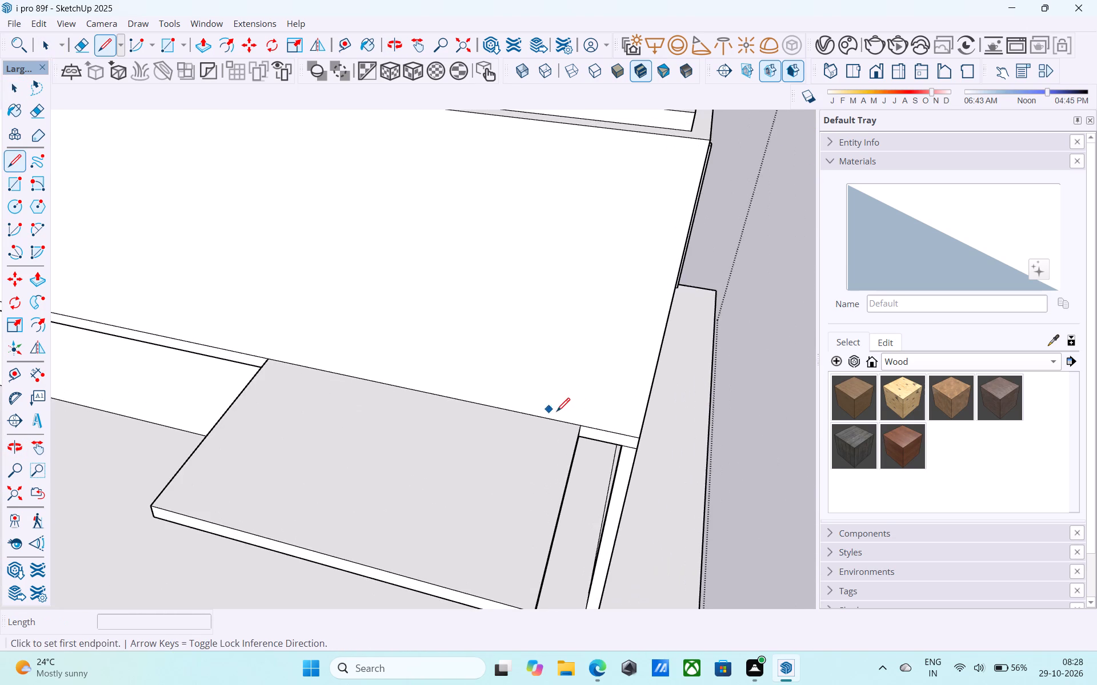
click(579, 426)
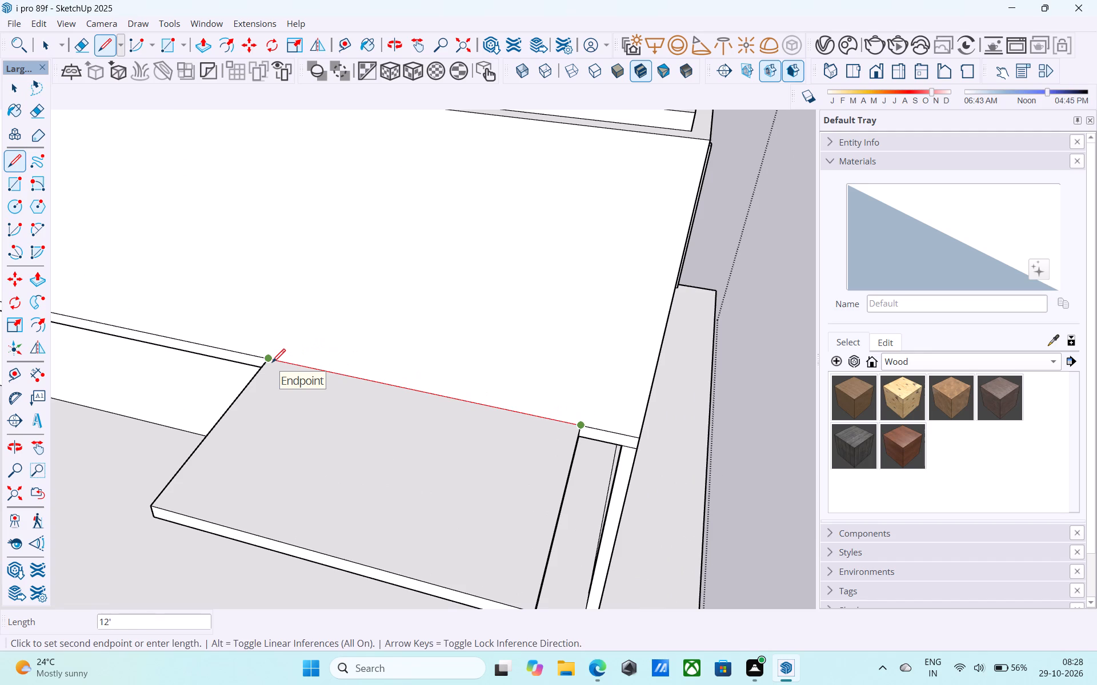
click(361, 377)
click(362, 378)
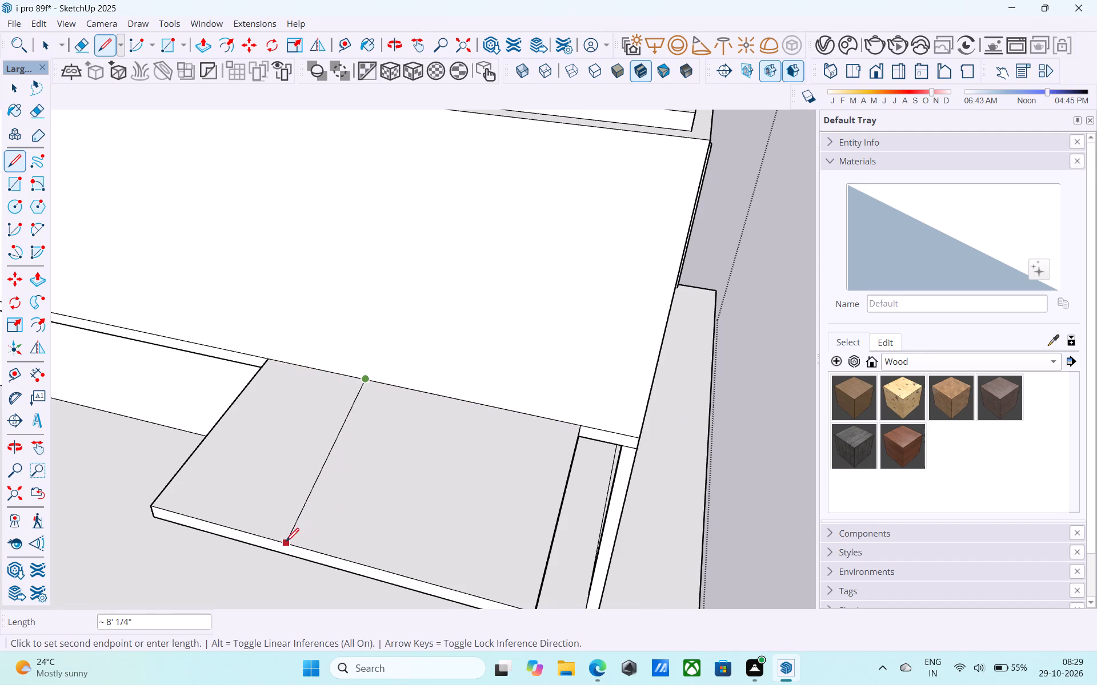
click(265, 537)
key(space)
Push the canopy strip beyond the dividing line down 6", through the slab's thickness.
click(270, 505)
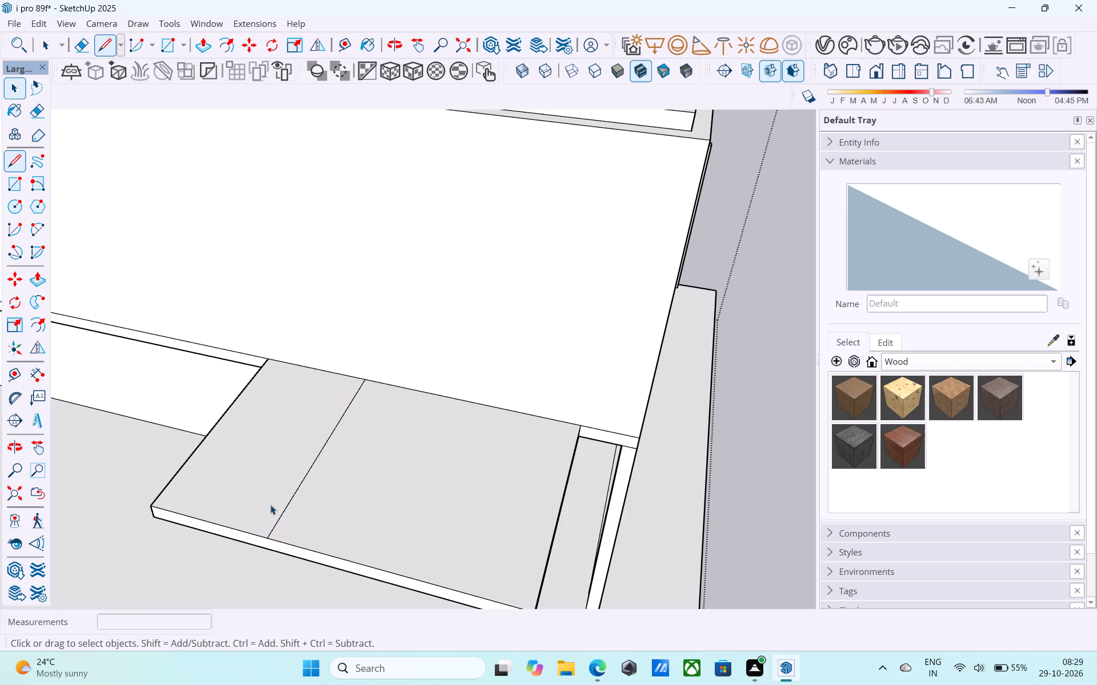
key(p)
click(270, 505)
click(260, 543)
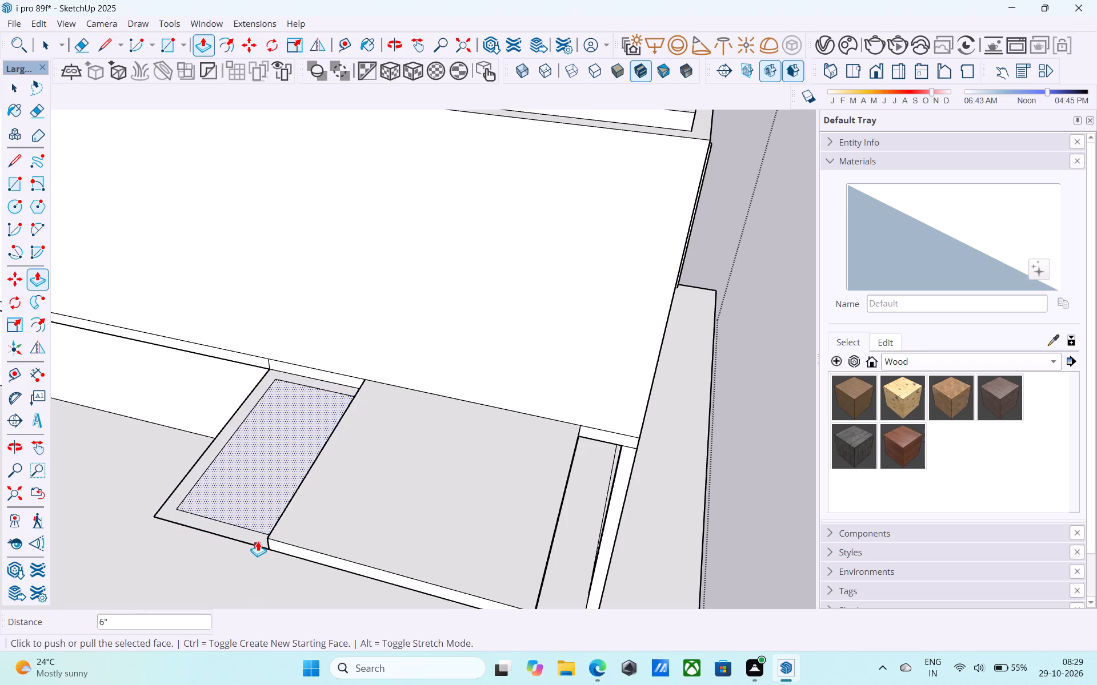
Erase the leftover outline edges of the removed canopy strip, including the short edge on the wall's floor band.
key(e)
drag(245, 518, 197, 593)
drag(197, 493, 157, 481)
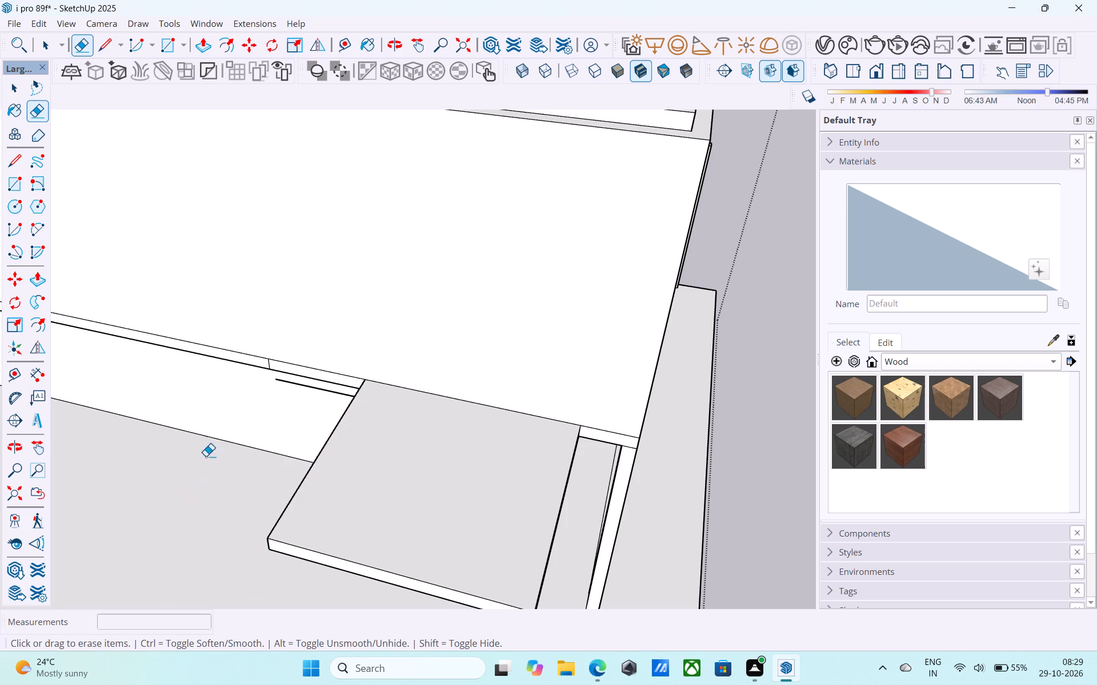
scroll(280, 388, up, 5)
click(291, 375)
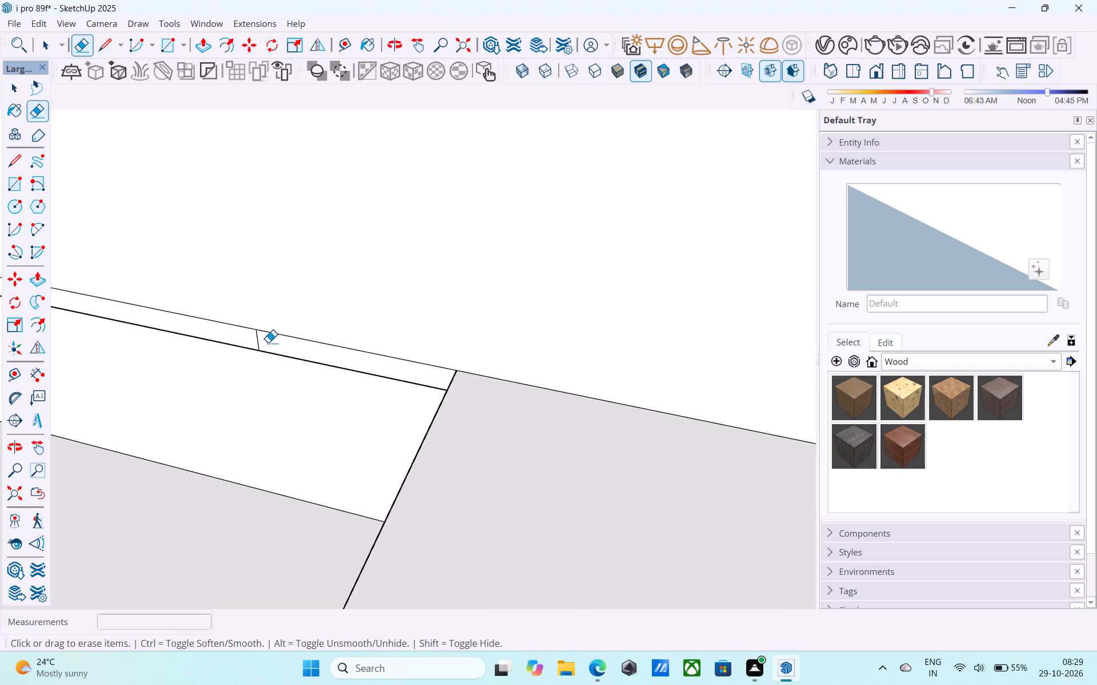
drag(263, 342, 254, 342)
scroll(287, 389, down, 13)
key(space)
Offset the outline of the shortened canopy's top face inward by 6".
scroll(346, 407, down, 1)
shift+middle_drag(346, 407, 285, 399)
shift+scroll(346, 407, down, 1)
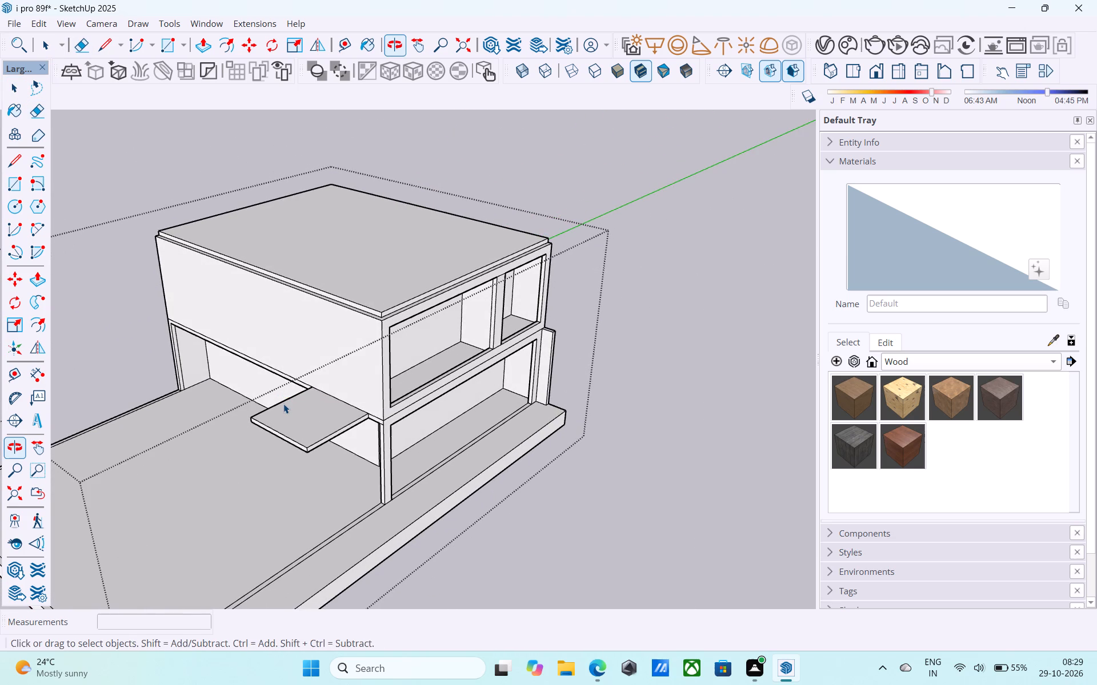
middle_drag(283, 404, 283, 405)
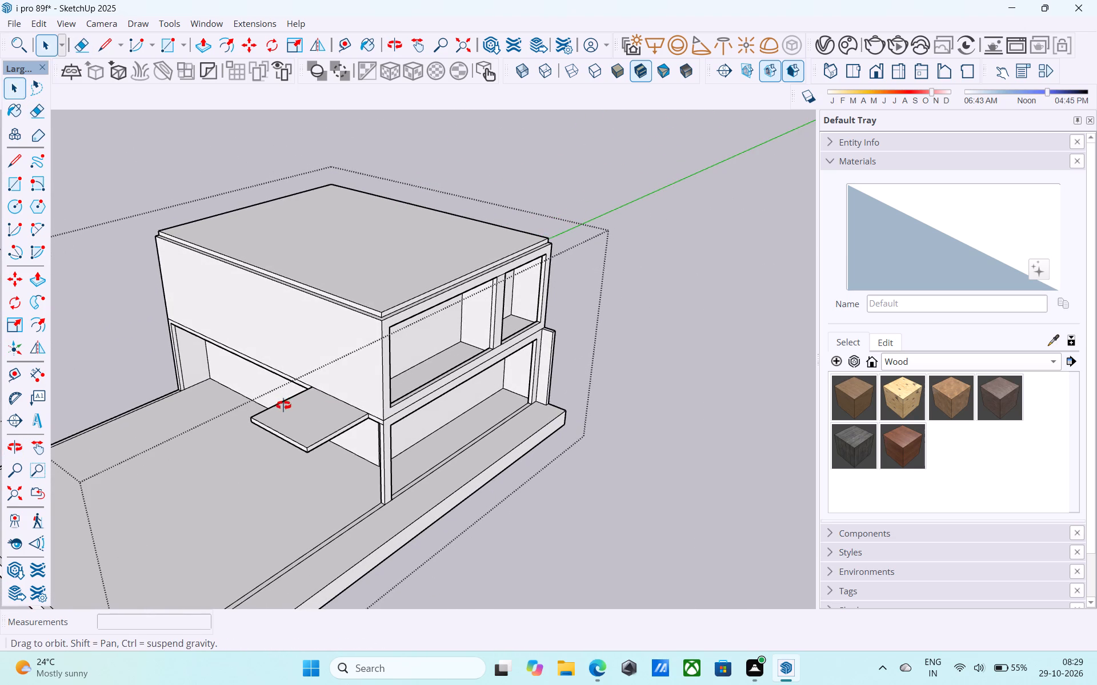
middle_drag(283, 405, 291, 411)
scroll(292, 412, up, 4)
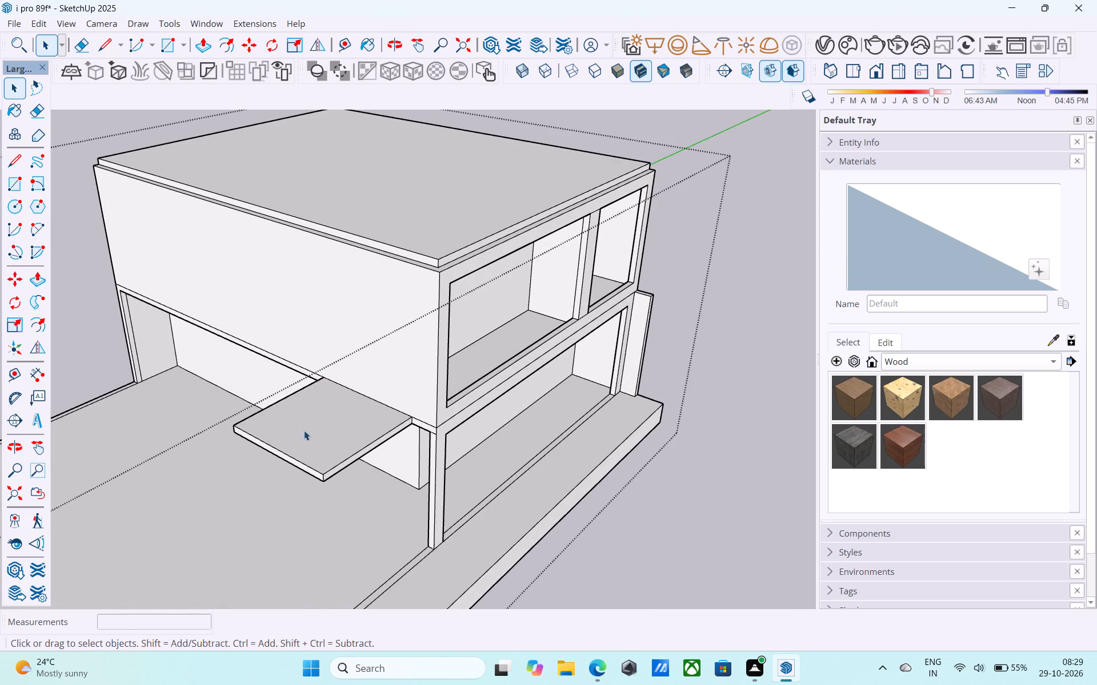
scroll(318, 421, up, 2)
click(318, 421)
scroll(319, 420, up, 4)
key(f)
click(319, 420)
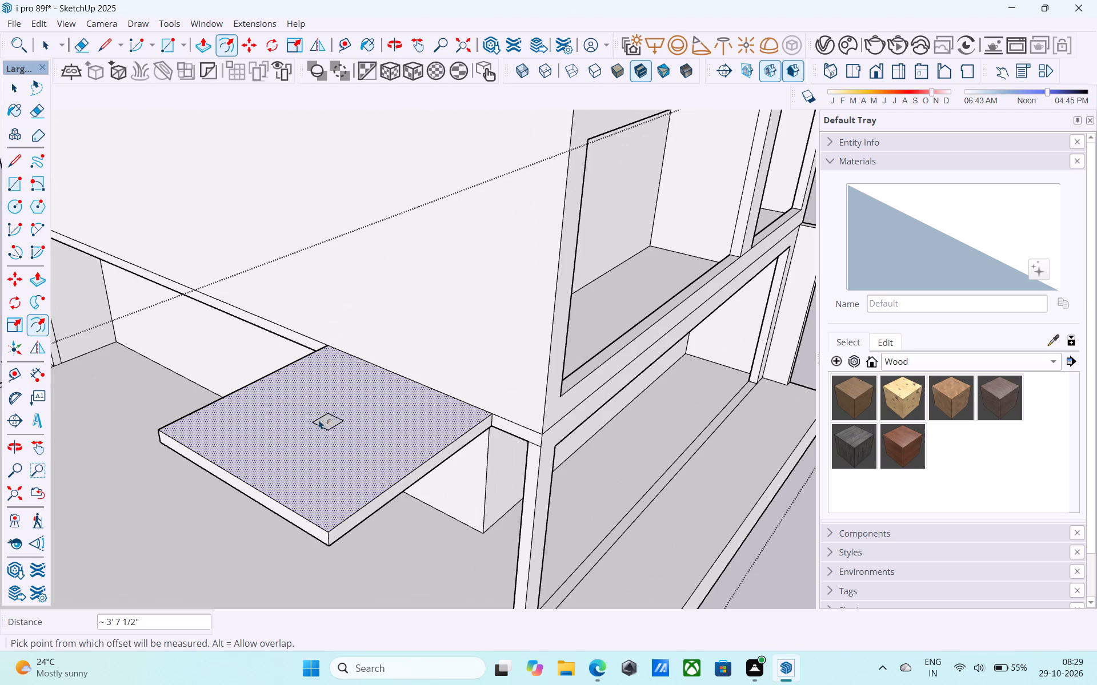
text(6")
key(Return)
key(space)
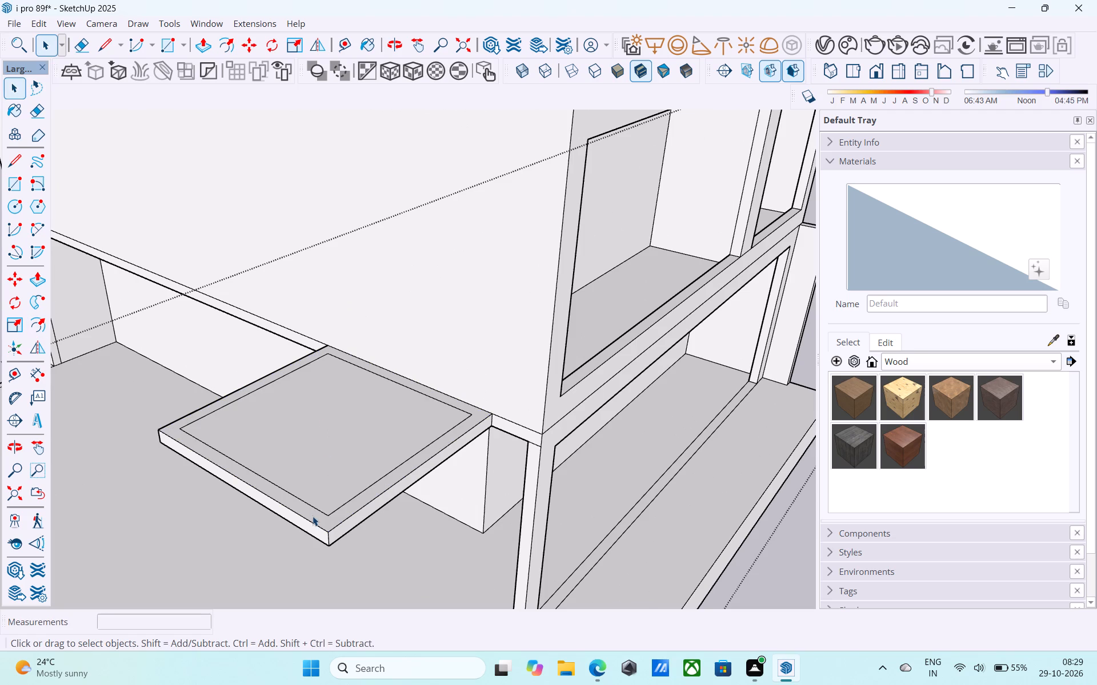
Pull the canopy's 6" rim up 10' 6", then another 6" to the top of the roof slab.
click(313, 514)
key(p)
click(313, 513)
scroll(355, 359, down, 7)
middle_drag(358, 349, 362, 399)
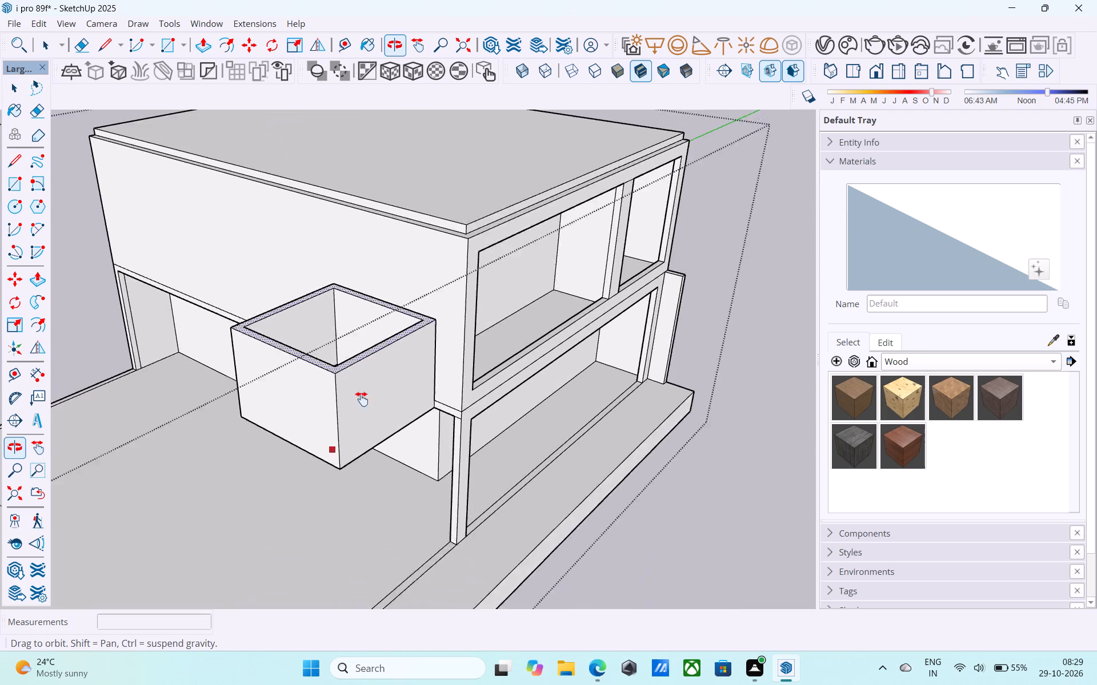
middle_drag(362, 399, 370, 427)
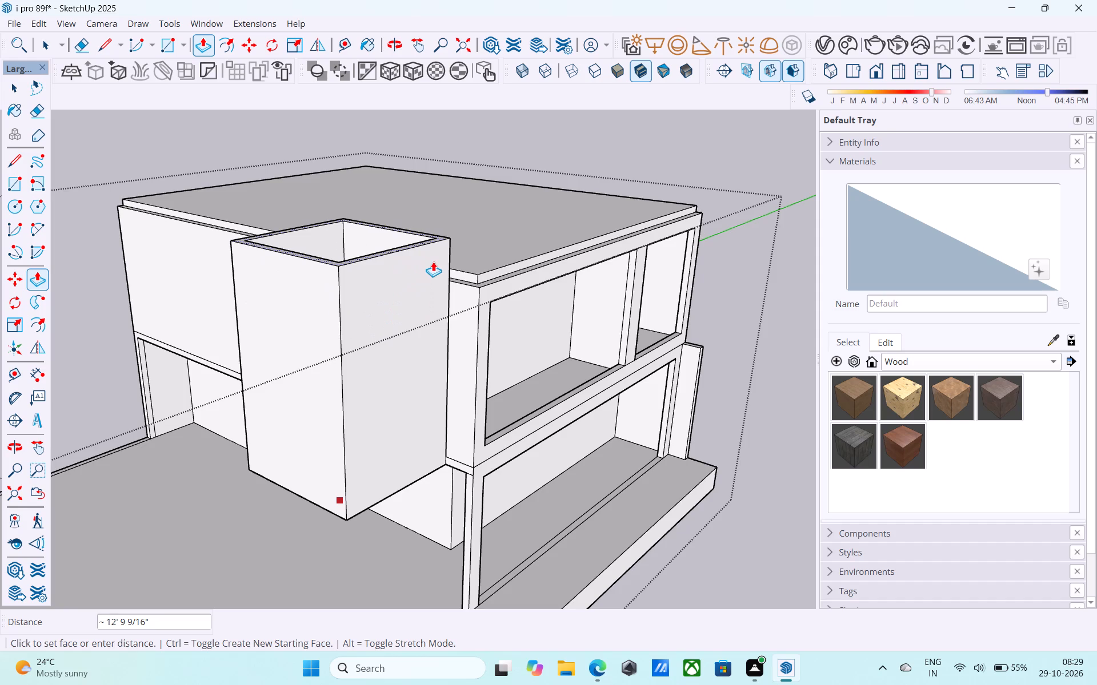
shift+middle_drag(433, 261, 379, 331)
scroll(394, 354, up, 3)
click(395, 356)
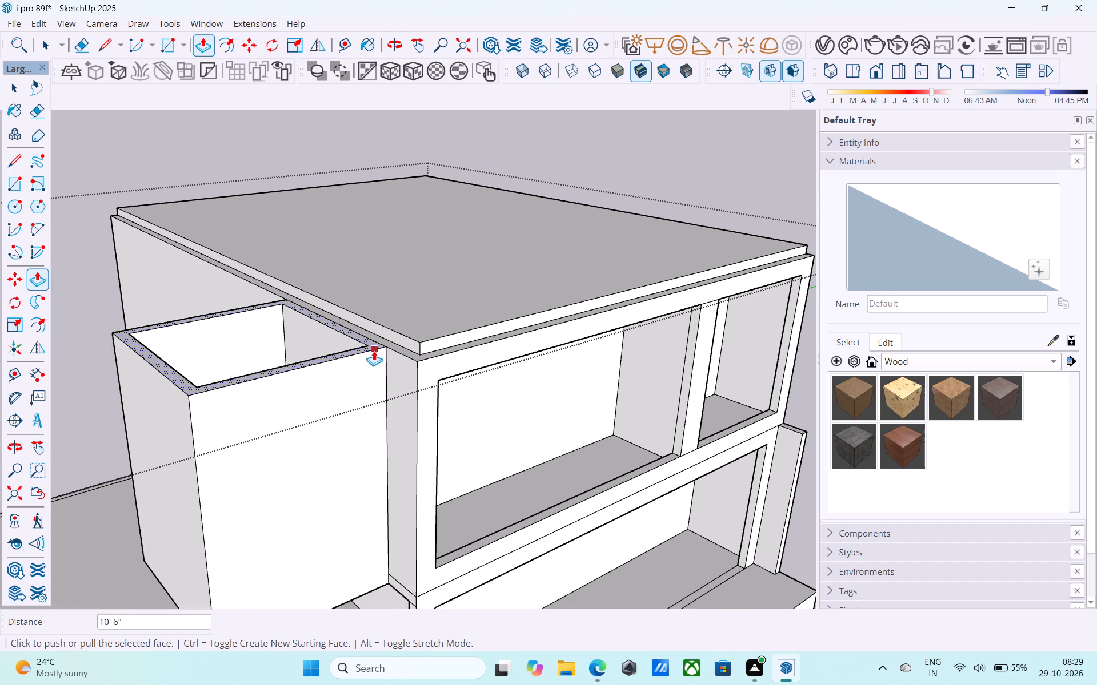
scroll(374, 350, up, 3)
click(370, 345)
click(434, 327)
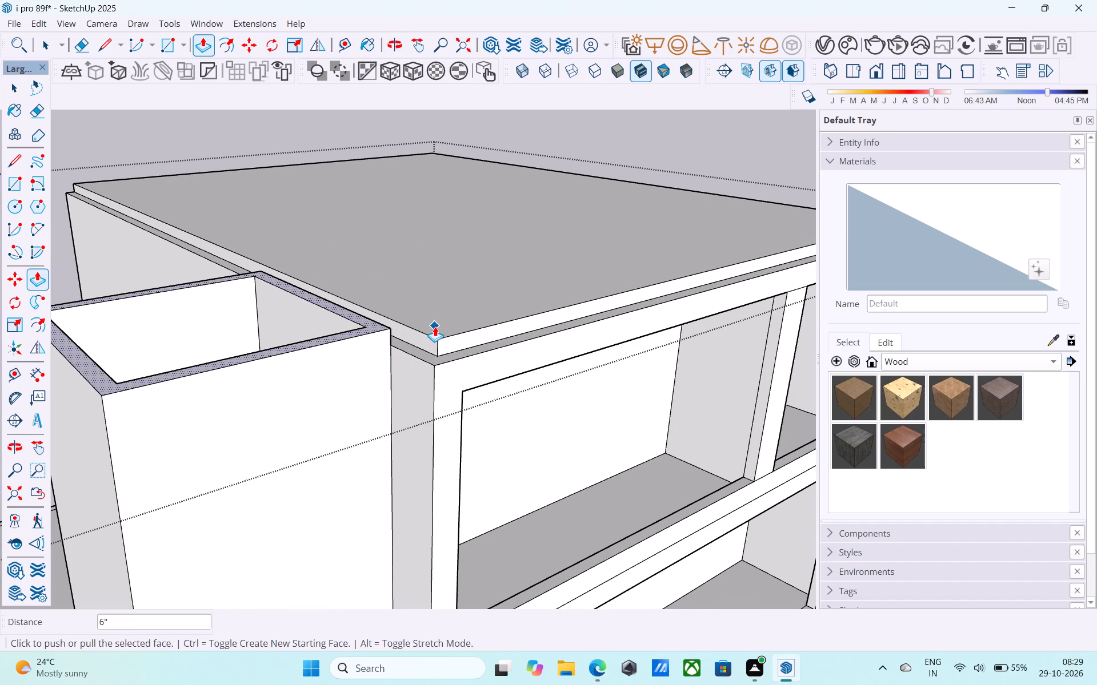
Extend the hollow shaft's walls 5' above the roof slab.
middle_drag(435, 327, 445, 366)
click(389, 359)
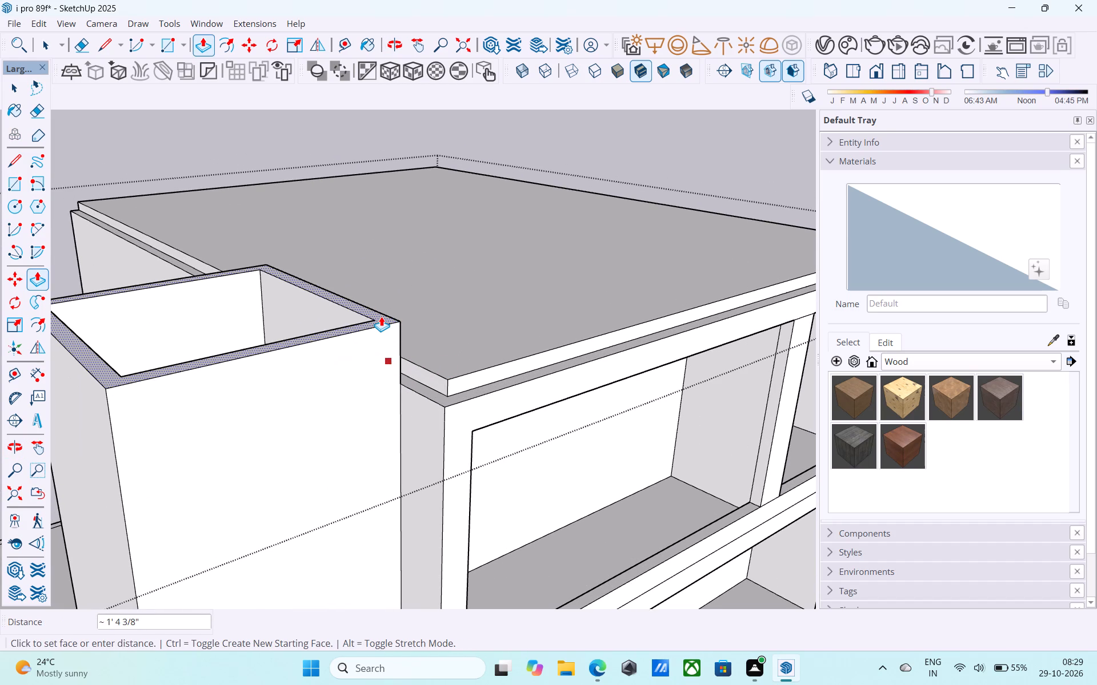
text(5')
key(Return)
key(space)
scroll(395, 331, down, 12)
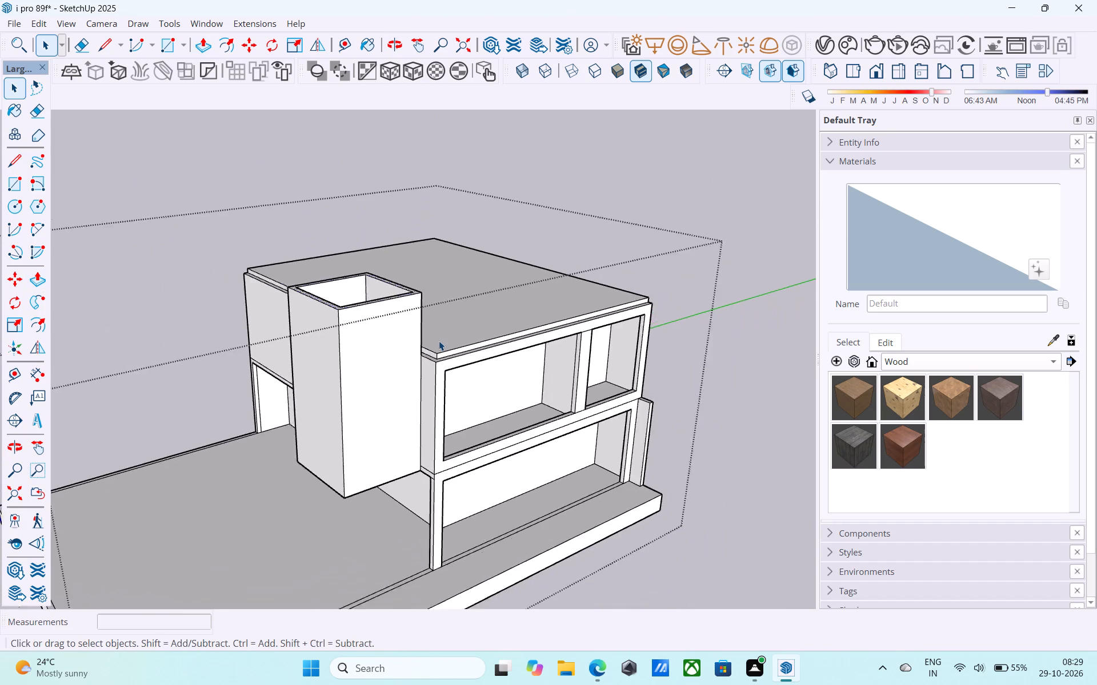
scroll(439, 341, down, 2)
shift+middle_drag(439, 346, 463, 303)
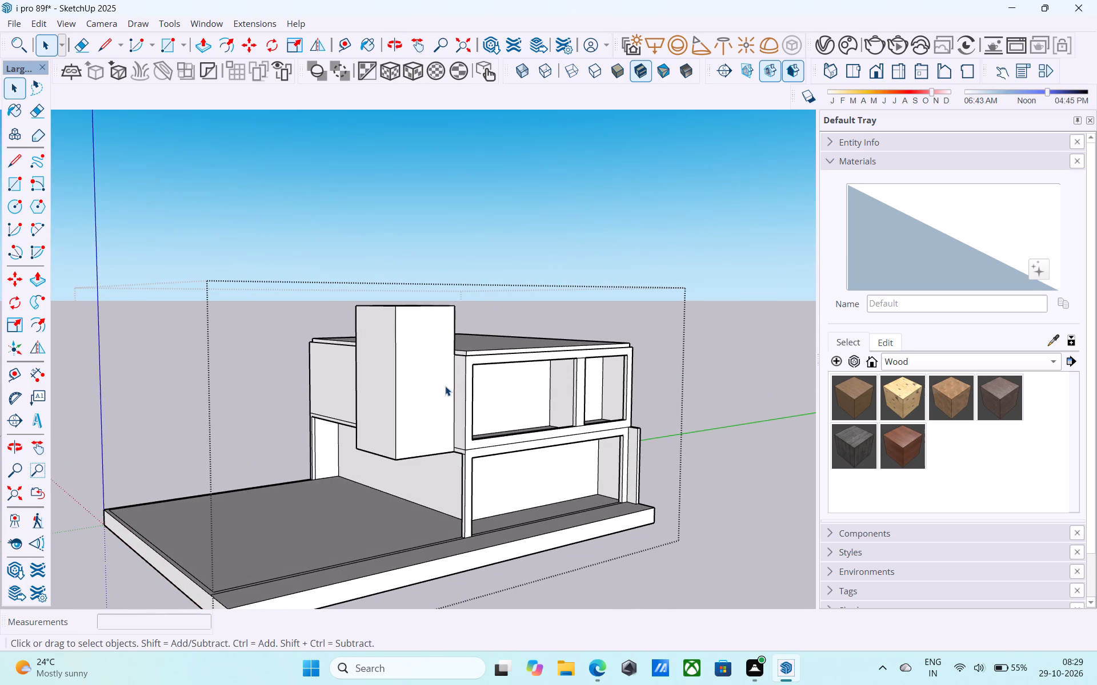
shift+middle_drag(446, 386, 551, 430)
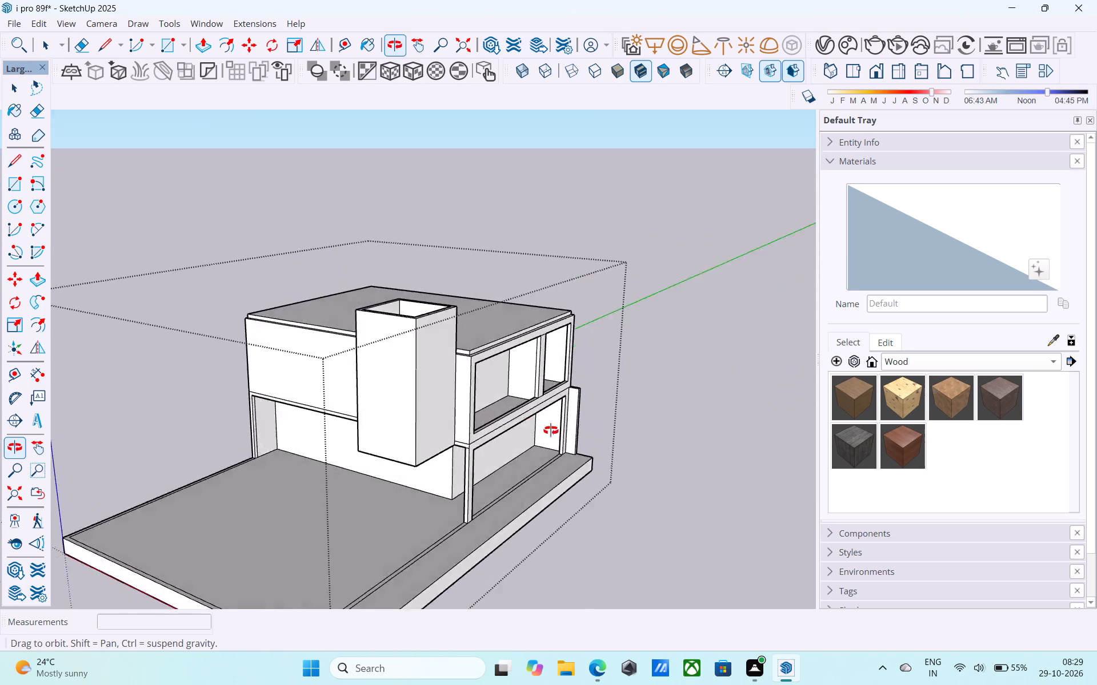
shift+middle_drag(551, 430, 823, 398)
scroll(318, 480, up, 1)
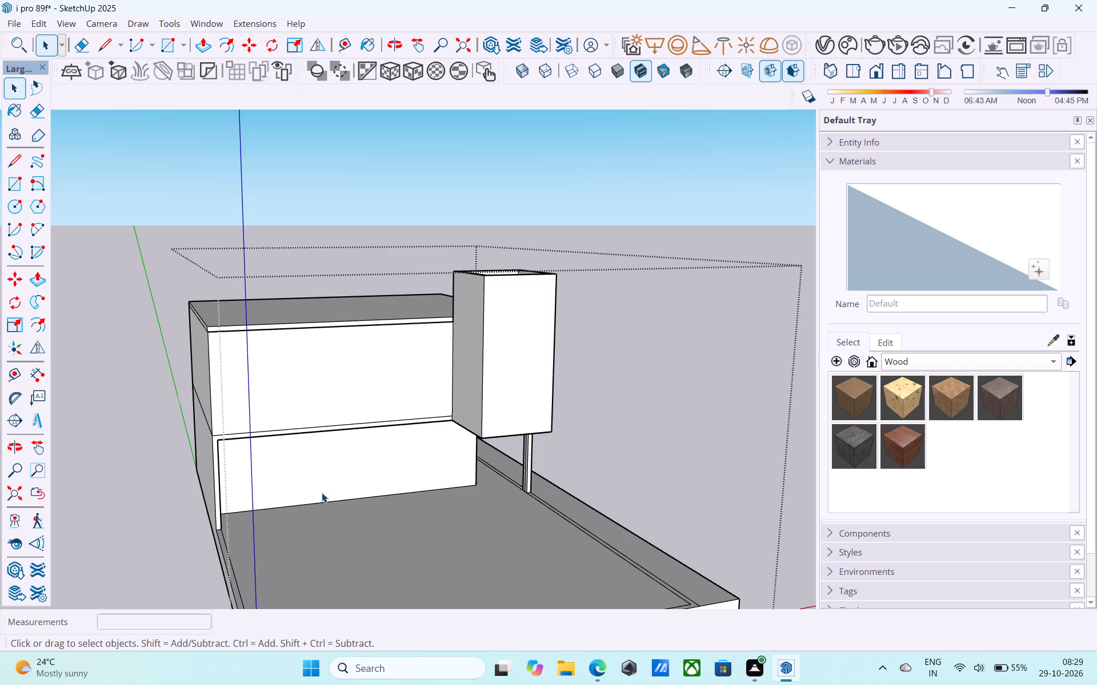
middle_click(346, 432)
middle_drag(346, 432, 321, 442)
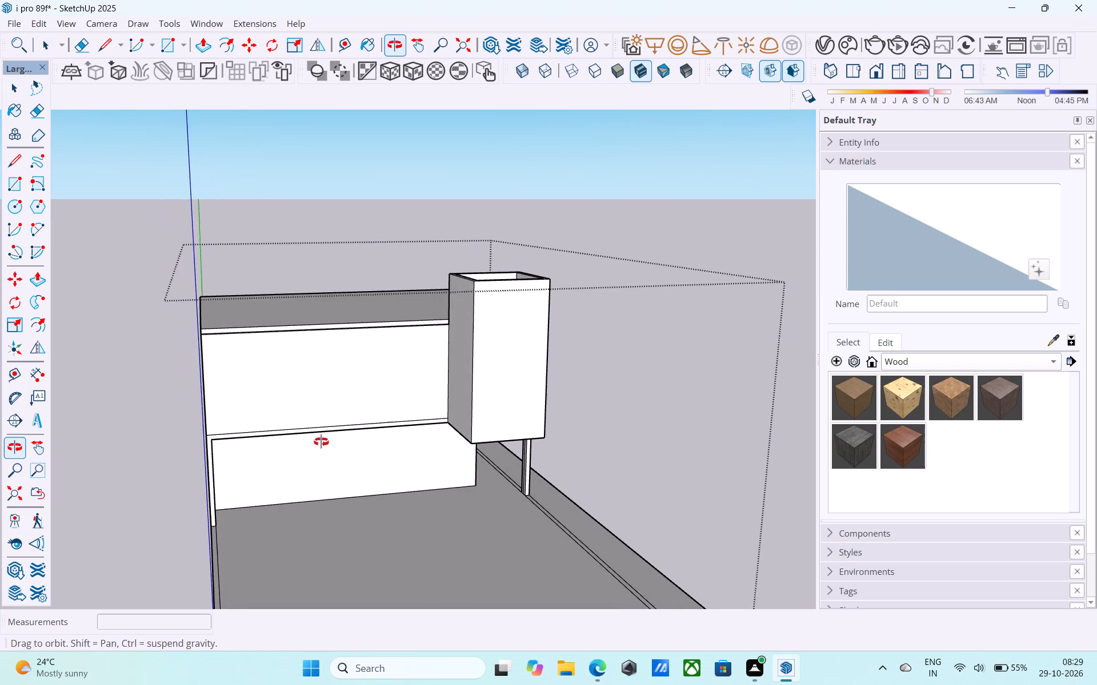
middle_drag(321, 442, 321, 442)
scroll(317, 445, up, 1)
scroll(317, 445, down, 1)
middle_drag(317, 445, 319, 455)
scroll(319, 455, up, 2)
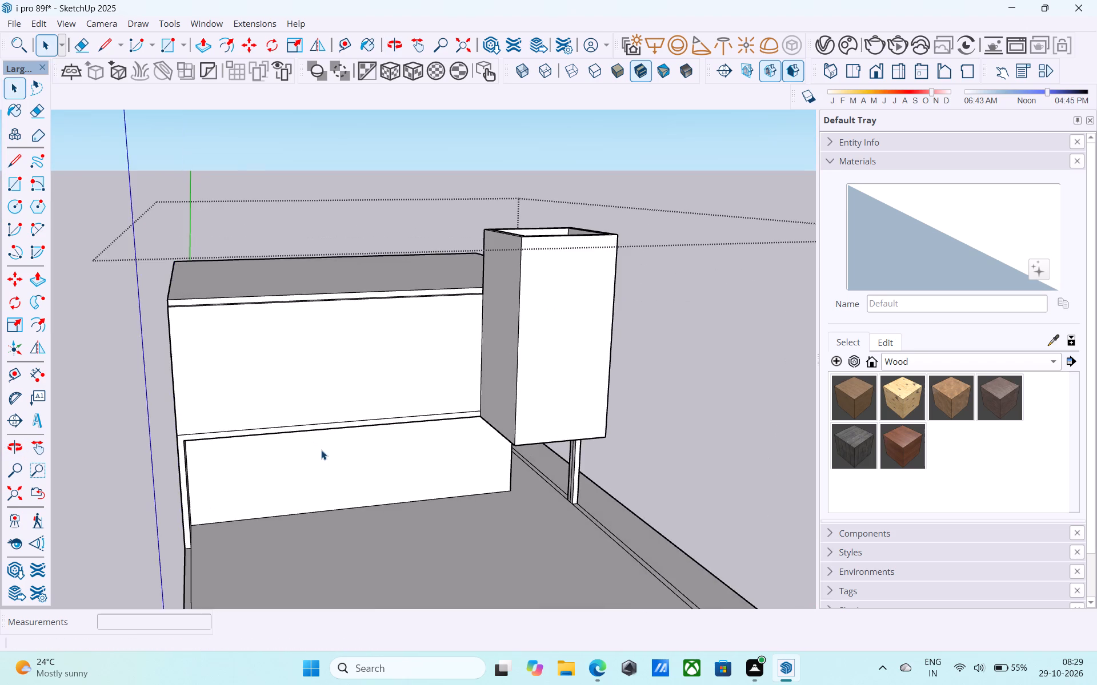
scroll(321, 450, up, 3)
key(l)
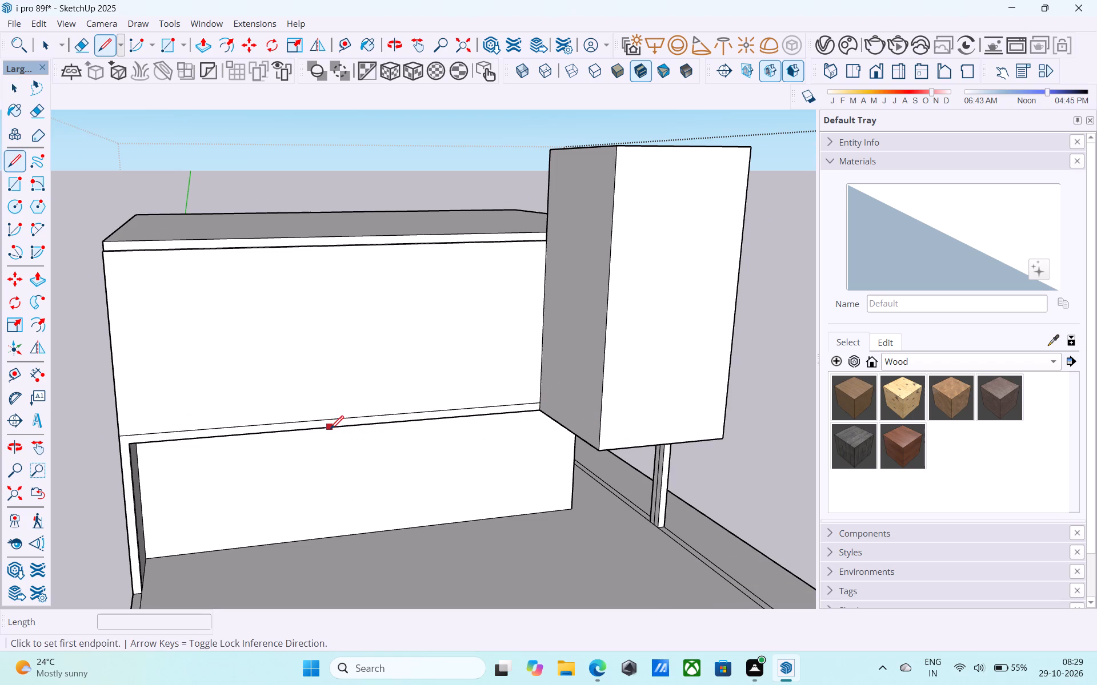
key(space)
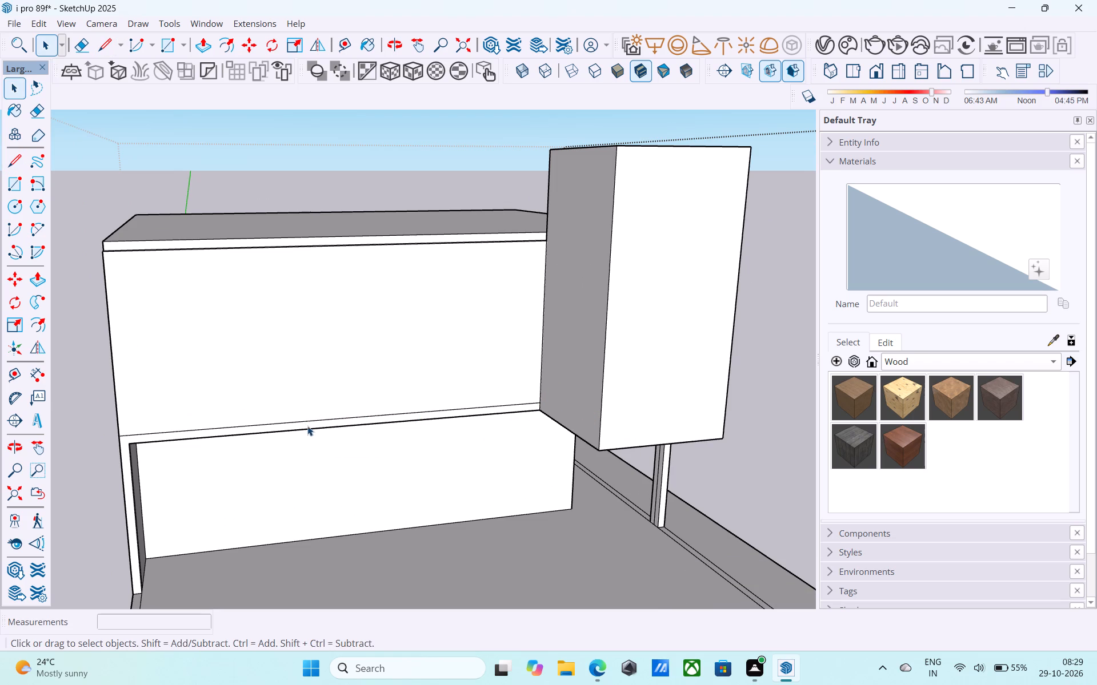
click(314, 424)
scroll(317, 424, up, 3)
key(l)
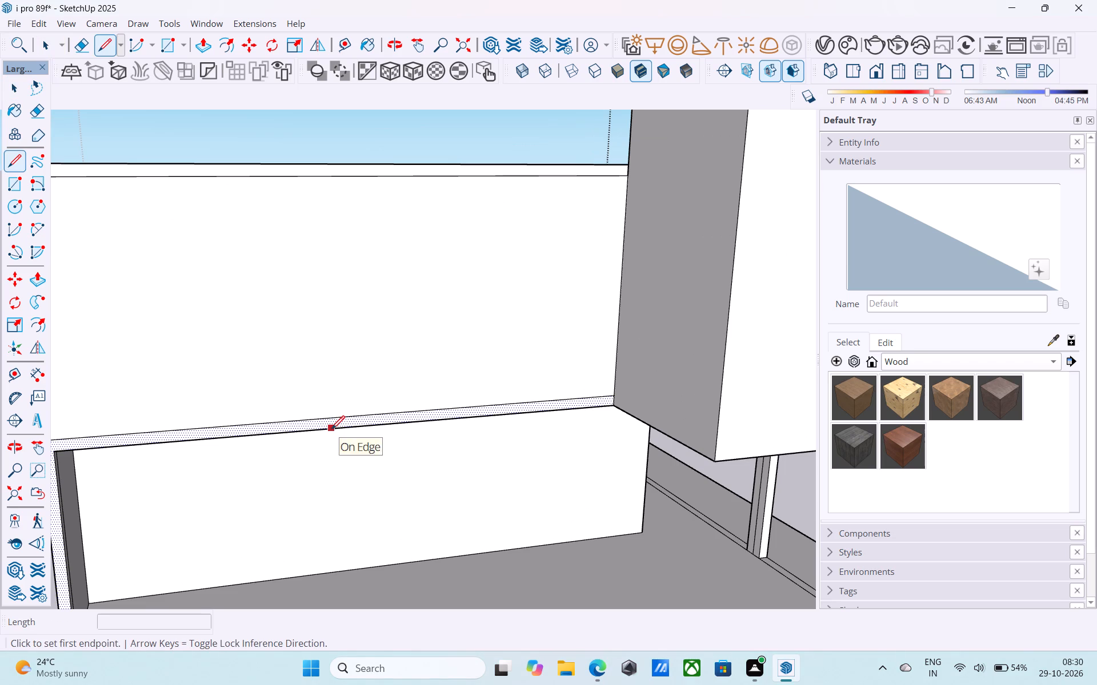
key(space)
Copy the floor band's short vertical edge beside the shaft 12' along the side wall, away from the shaft.
click(612, 400)
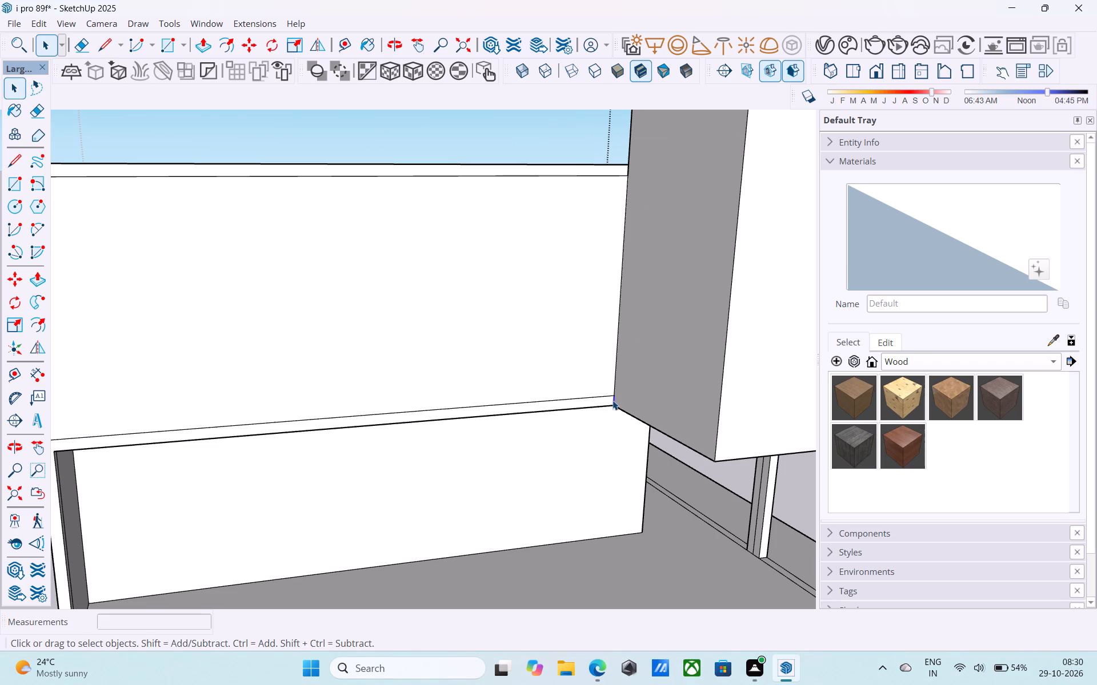
key(m)
click(612, 396)
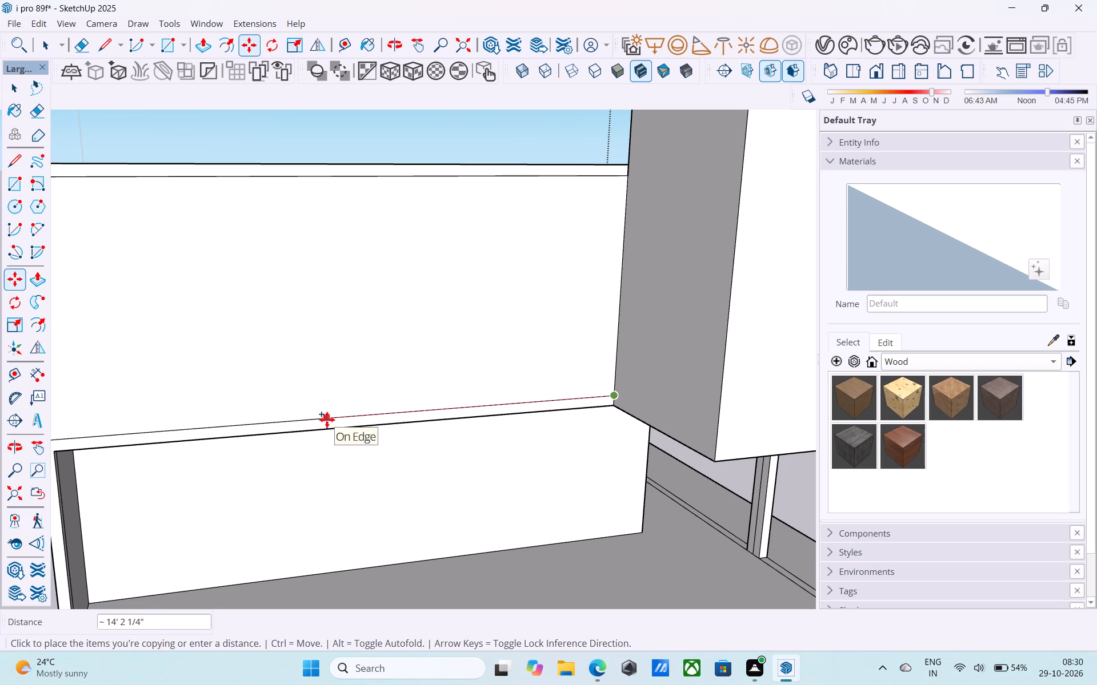
text(12')
key(Return)
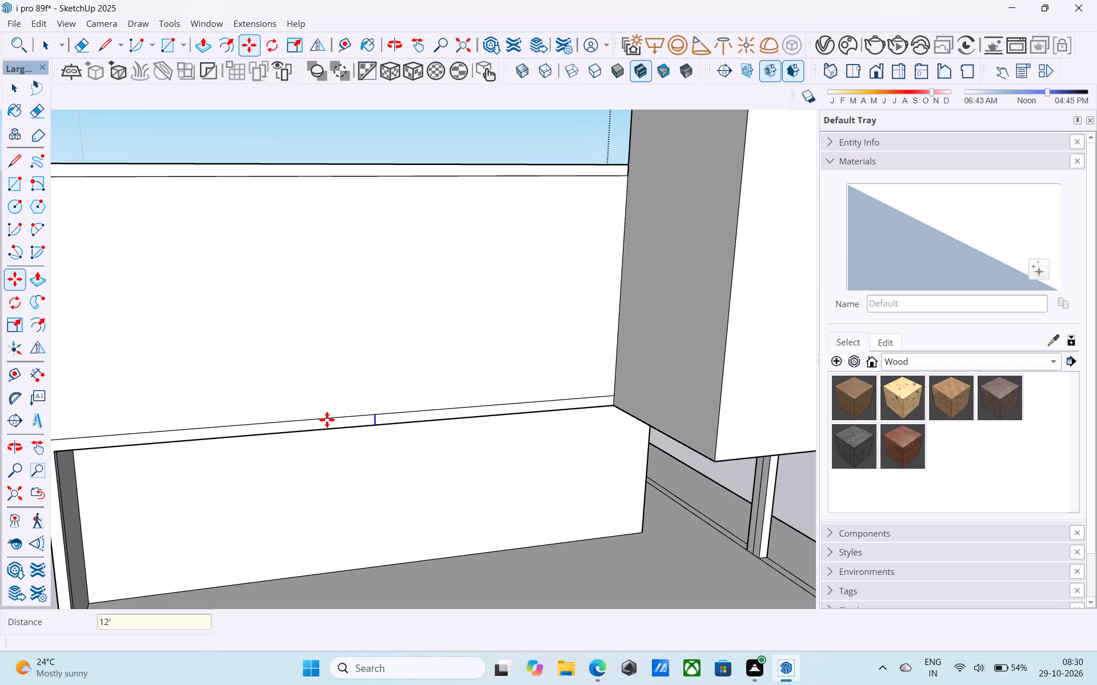
Pull the marked 12' section of floor band beside the shaft out level with the shaft's outer face.
key(space)
middle_drag(327, 420, 215, 412)
click(306, 400)
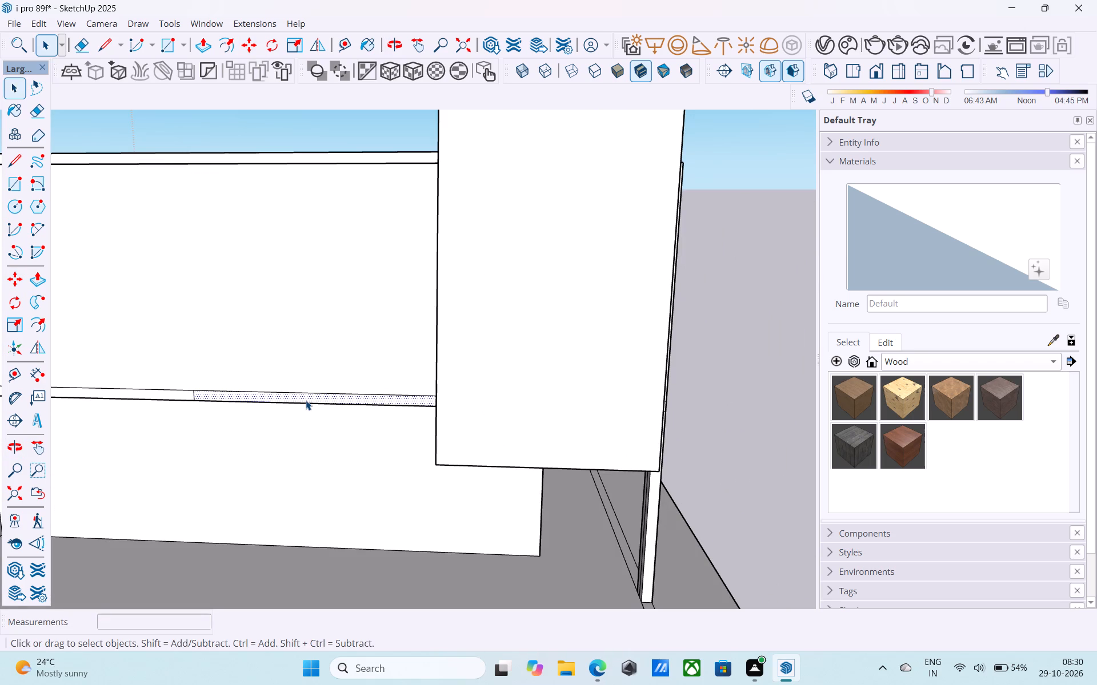
scroll(306, 400, down, 1)
middle_drag(306, 400, 317, 405)
key(p)
click(317, 405)
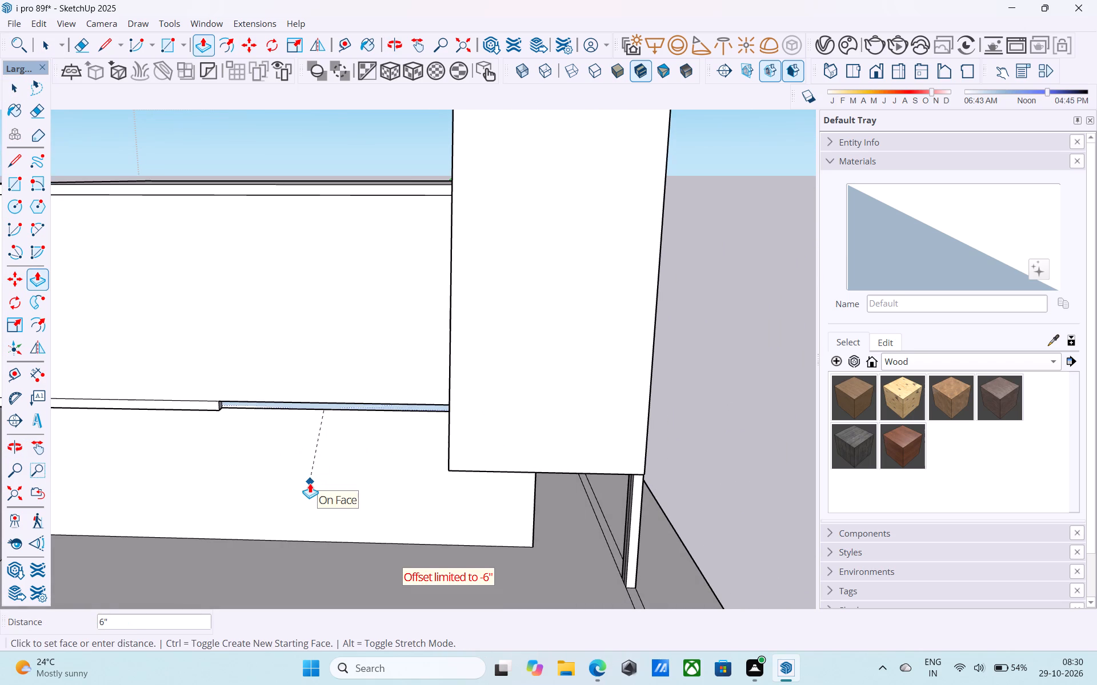
click(544, 431)
Pull the new slab's outer face 6' further out past the shaft, and change that distance to 8'.
key(space)
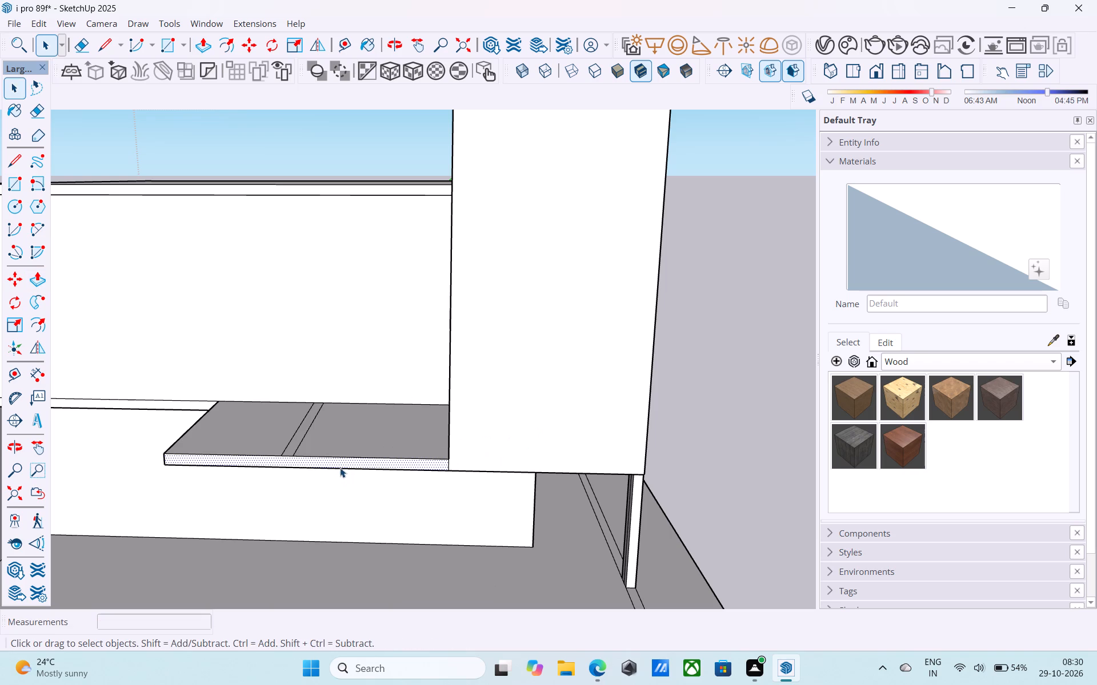
click(338, 464)
key(p)
click(338, 464)
scroll(338, 464, down, 4)
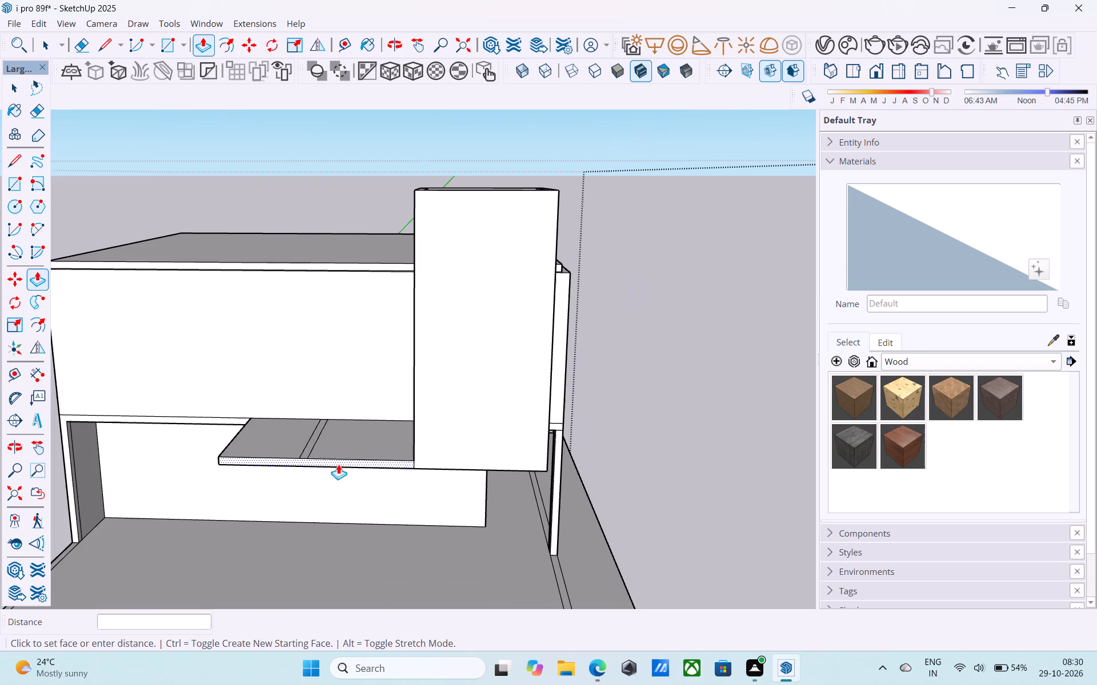
scroll(334, 503, down, 2)
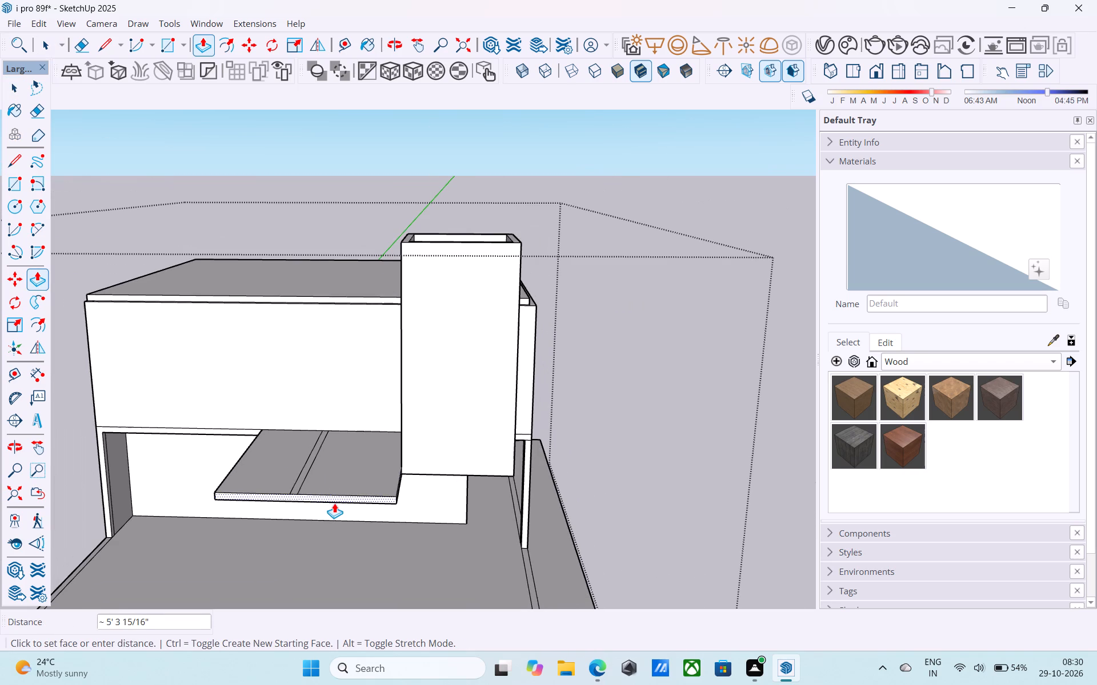
text(6')
key(Return)
text(8')
key(Return)
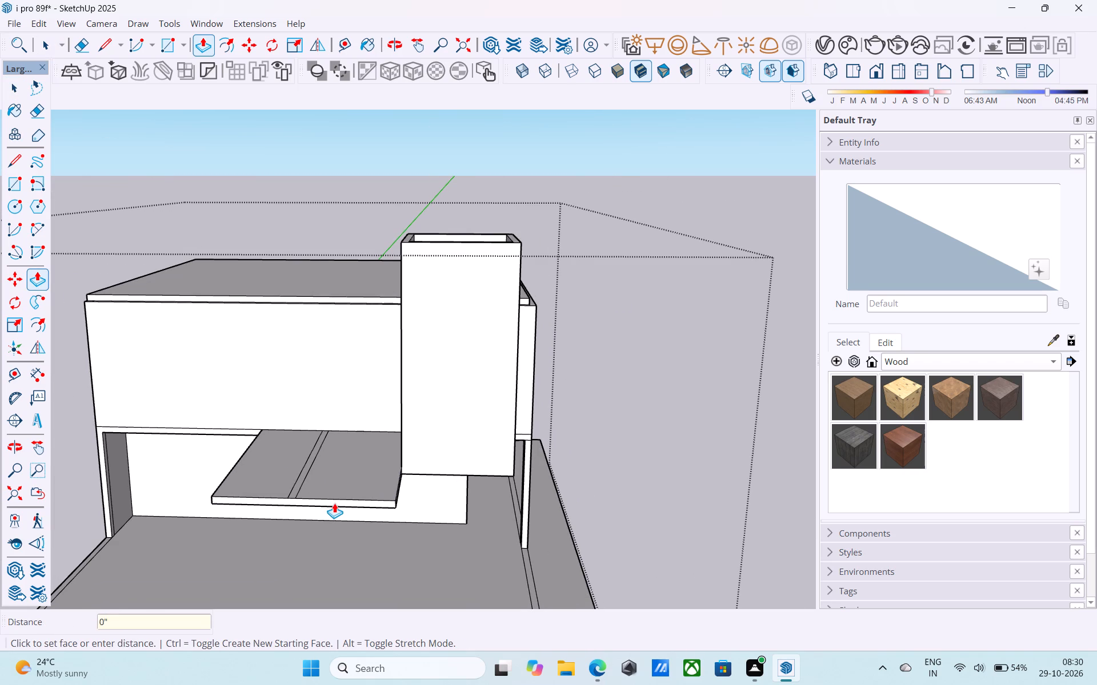
Erase the leftover lines running across the top face of the projecting slab.
key(space)
middle_drag(326, 500, 171, 484)
scroll(171, 484, down, 1)
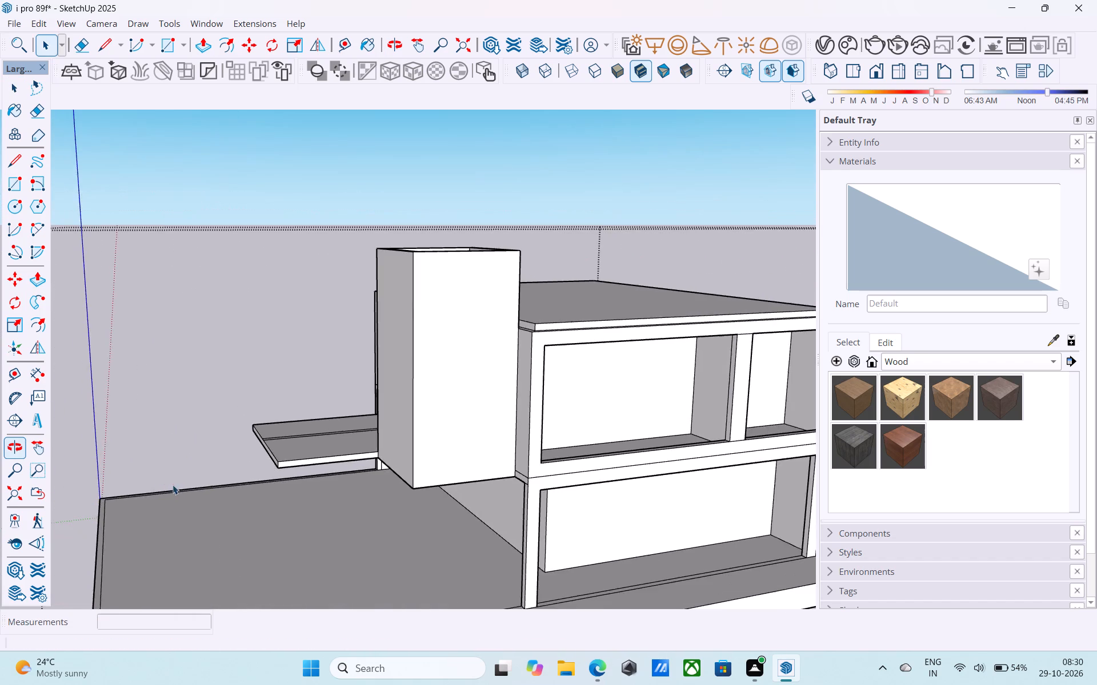
scroll(173, 485, down, 2)
shift+middle_drag(223, 499, 340, 470)
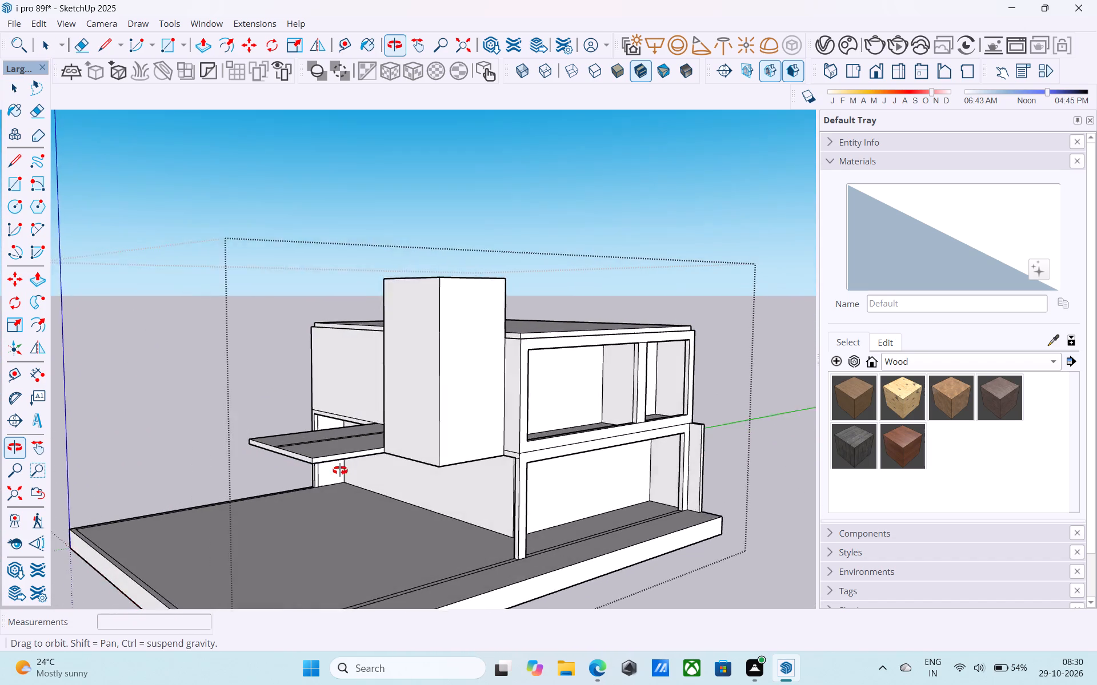
shift+middle_drag(340, 470, 346, 475)
shift+middle_drag(425, 491, 329, 474)
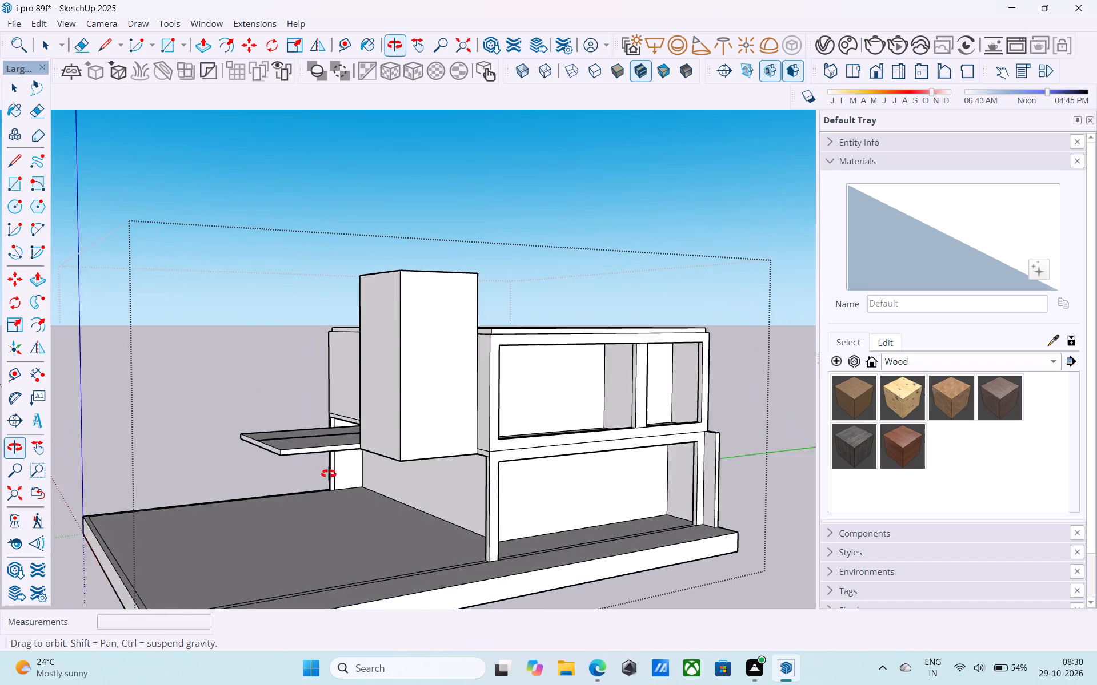
shift+middle_drag(329, 474, 308, 474)
shift+middle_drag(308, 474, 422, 507)
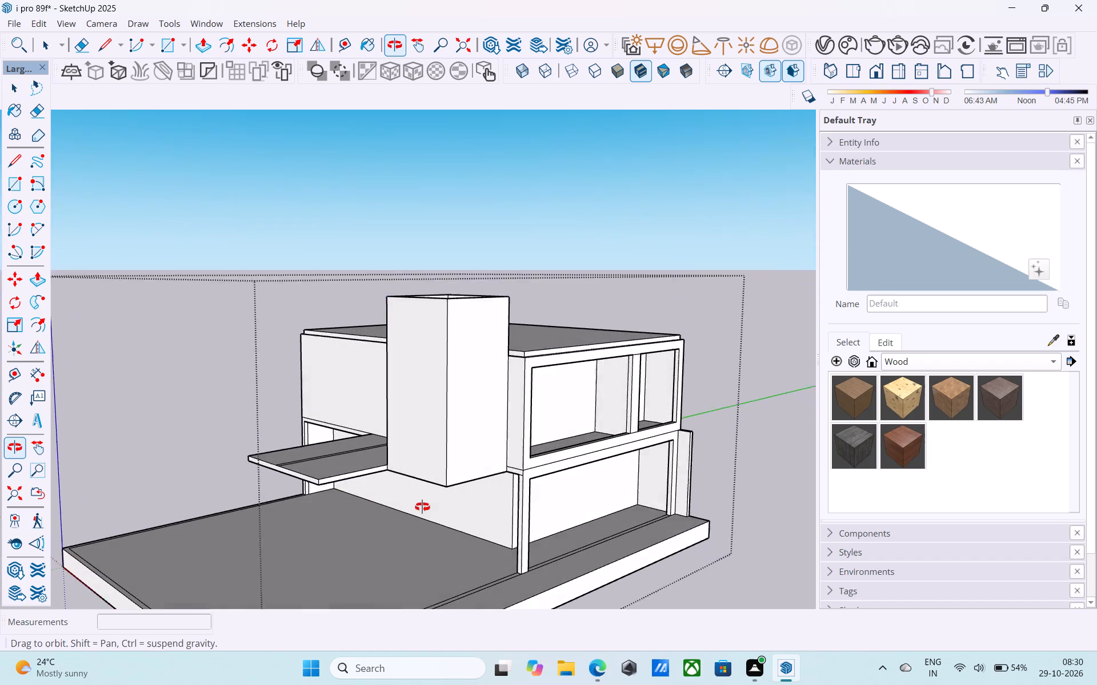
shift+middle_drag(422, 507, 439, 512)
scroll(307, 476, up, 2)
key(e)
click(309, 462)
key(space)
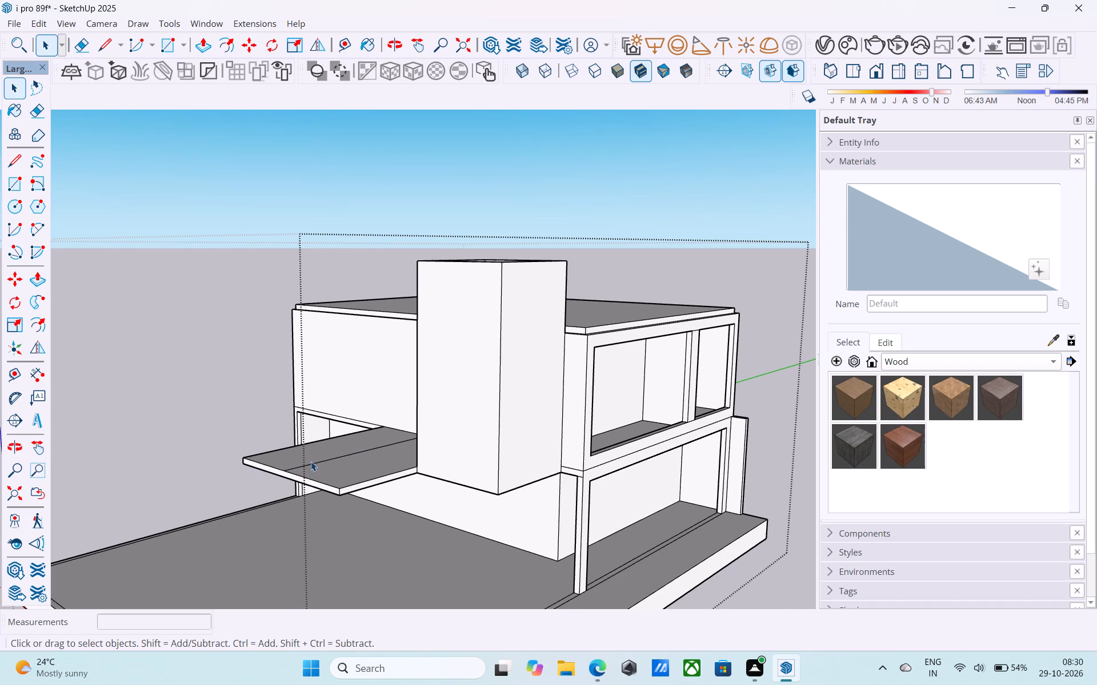
scroll(318, 464, up, 2)
key(e)
drag(327, 466, 311, 454)
key(space)
Erase the leftover lines on the undersides of the projecting slab and the shaft.
scroll(321, 460, down, 4)
middle_drag(324, 483, 333, 462)
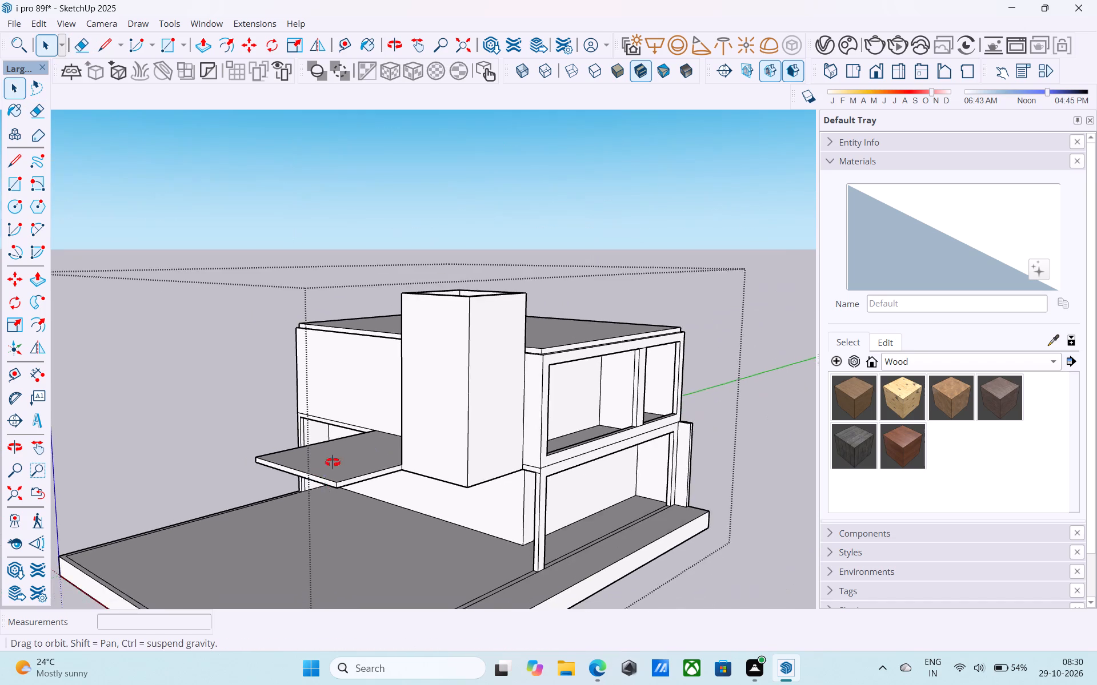
middle_drag(333, 462, 405, 352)
scroll(390, 412, up, 2)
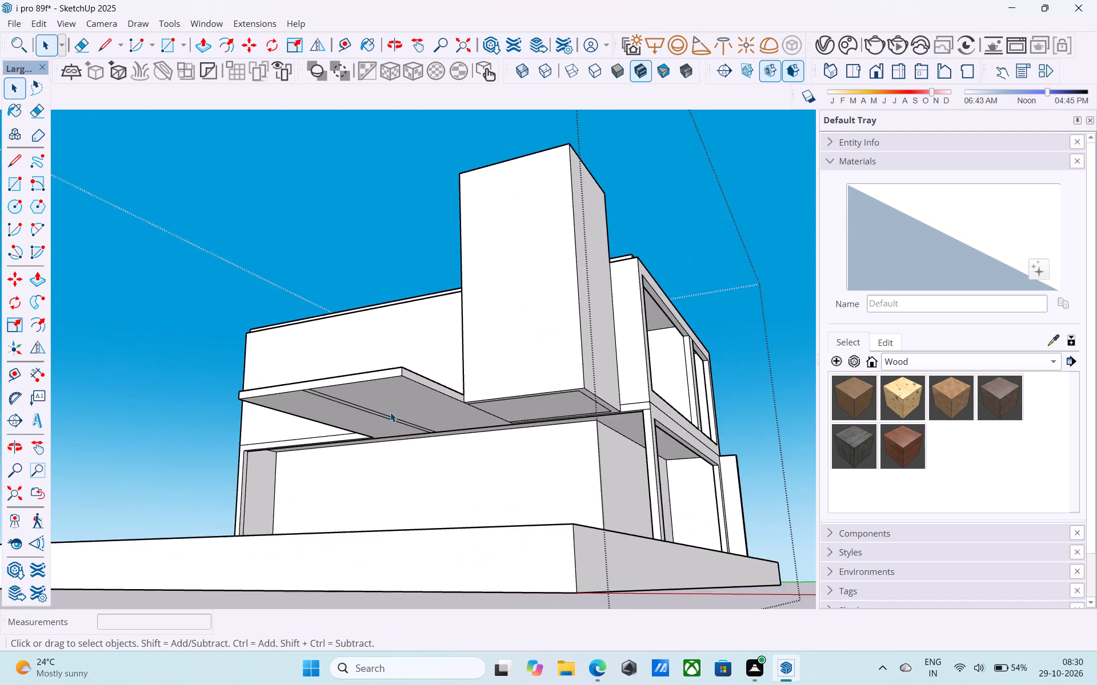
scroll(390, 412, up, 4)
key(e)
drag(390, 412, 374, 417)
middle_drag(567, 461, 554, 438)
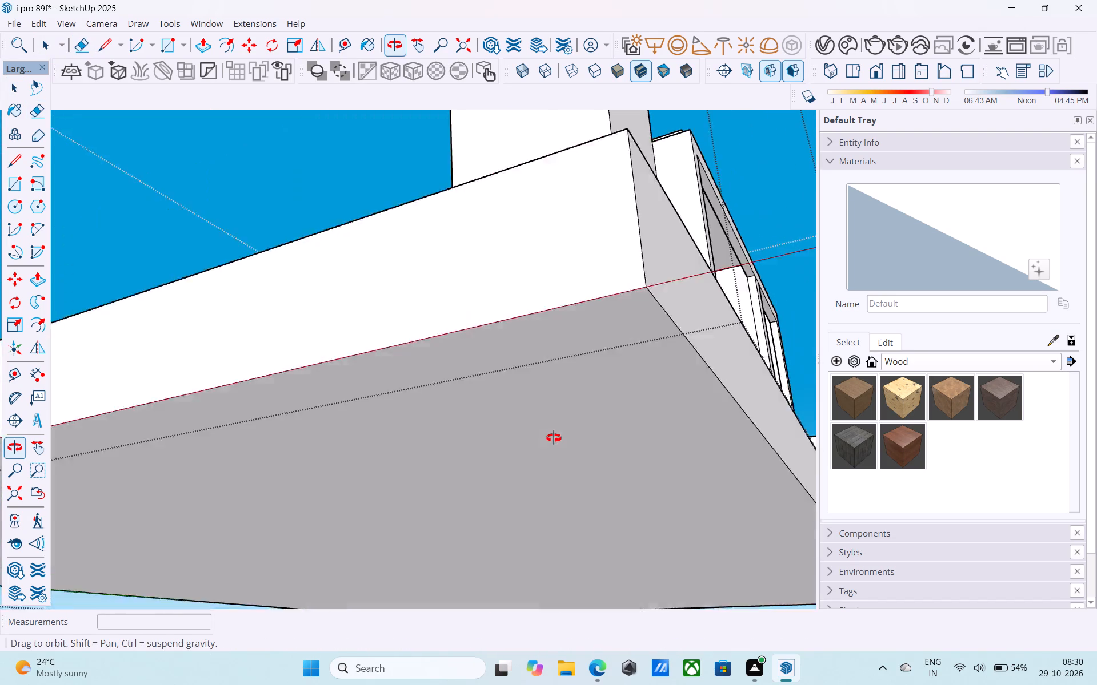
middle_drag(554, 438, 492, 462)
scroll(485, 435, up, 11)
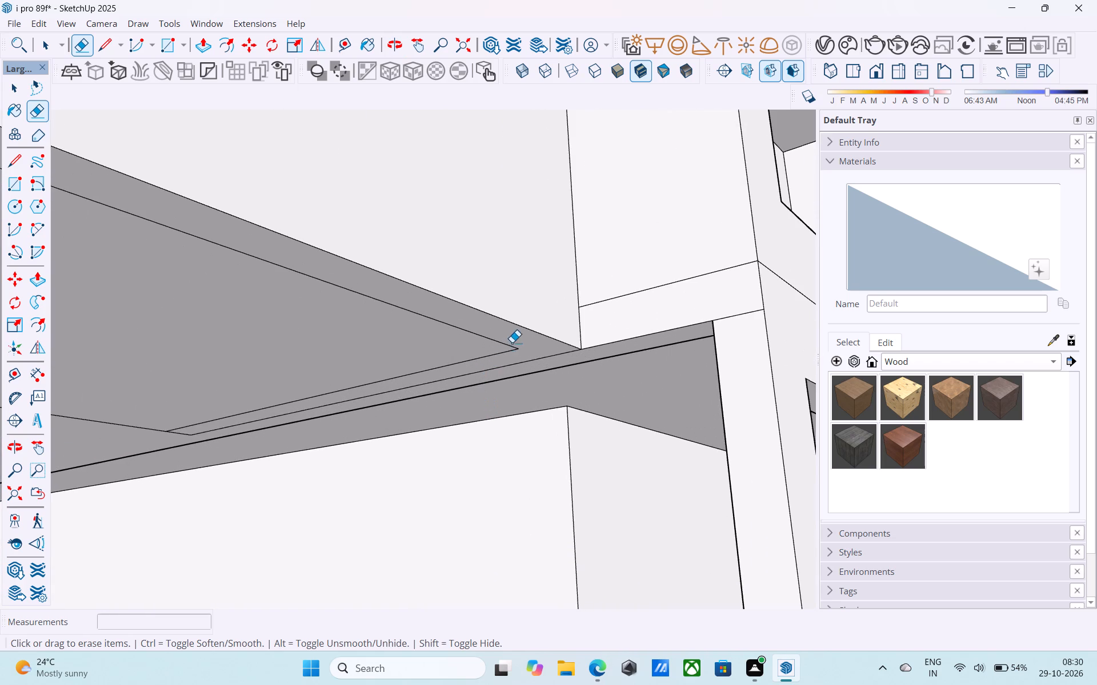
drag(512, 342, 513, 361)
scroll(508, 371, down, 8)
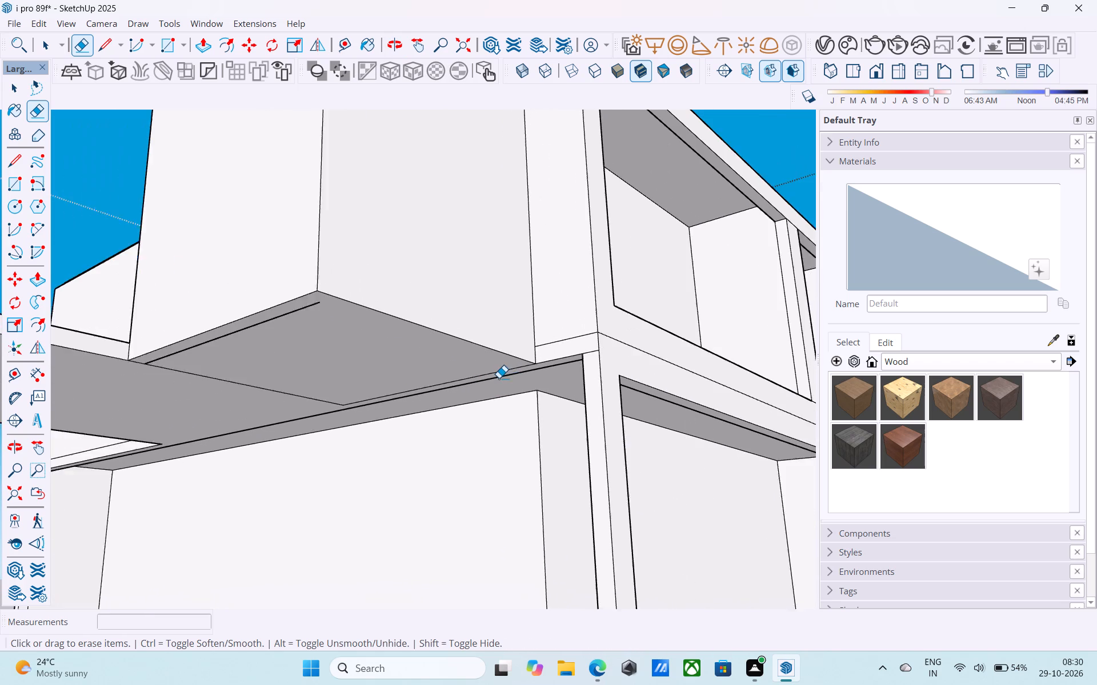
scroll(499, 378, down, 3)
scroll(563, 364, up, 7)
click(575, 356)
key(space)
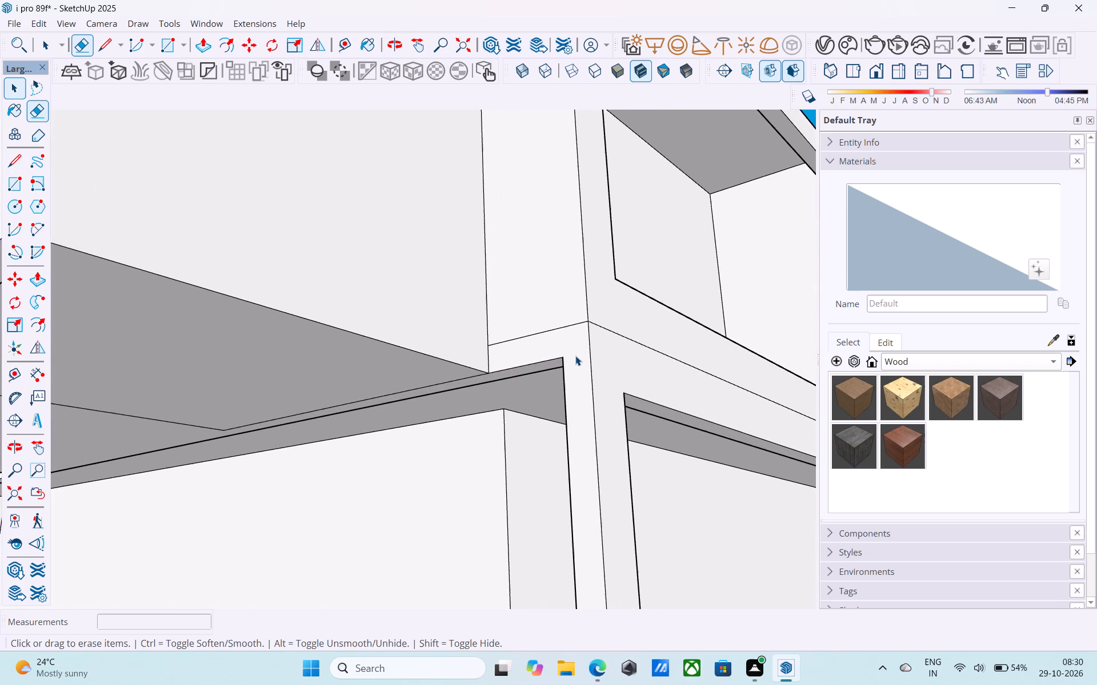
Push the narrow step face along the ceiling underside, inside the slab junction, 4' back to the inner wall.
scroll(575, 356, down, 12)
middle_drag(574, 359, 563, 457)
scroll(563, 457, down, 4)
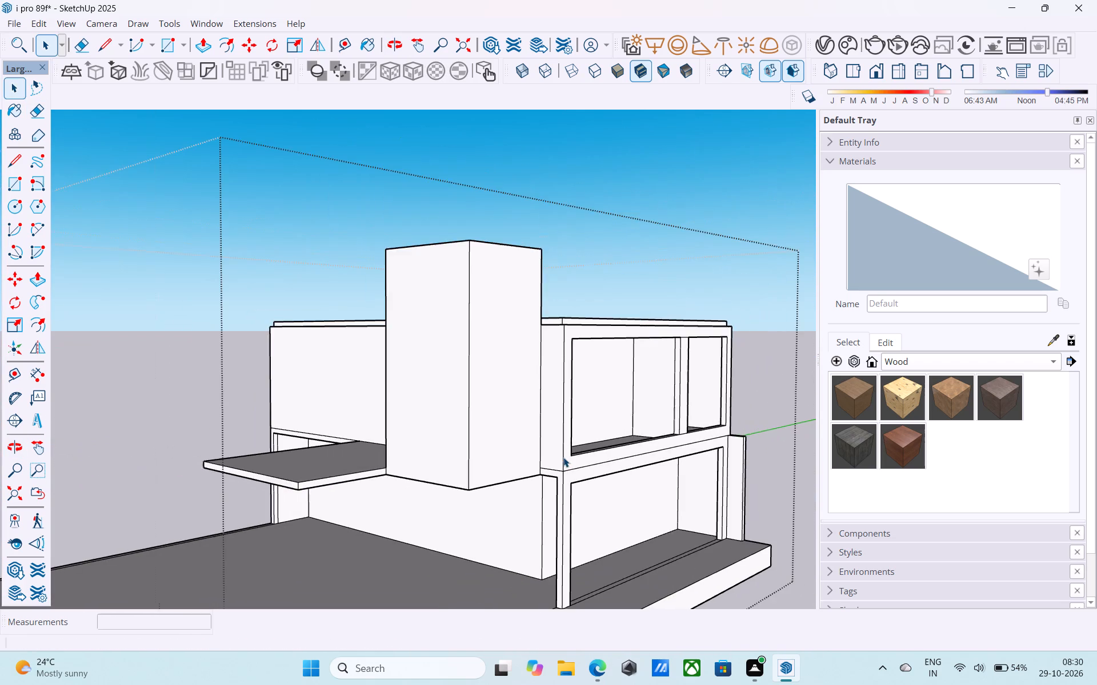
middle_drag(462, 473, 911, 369)
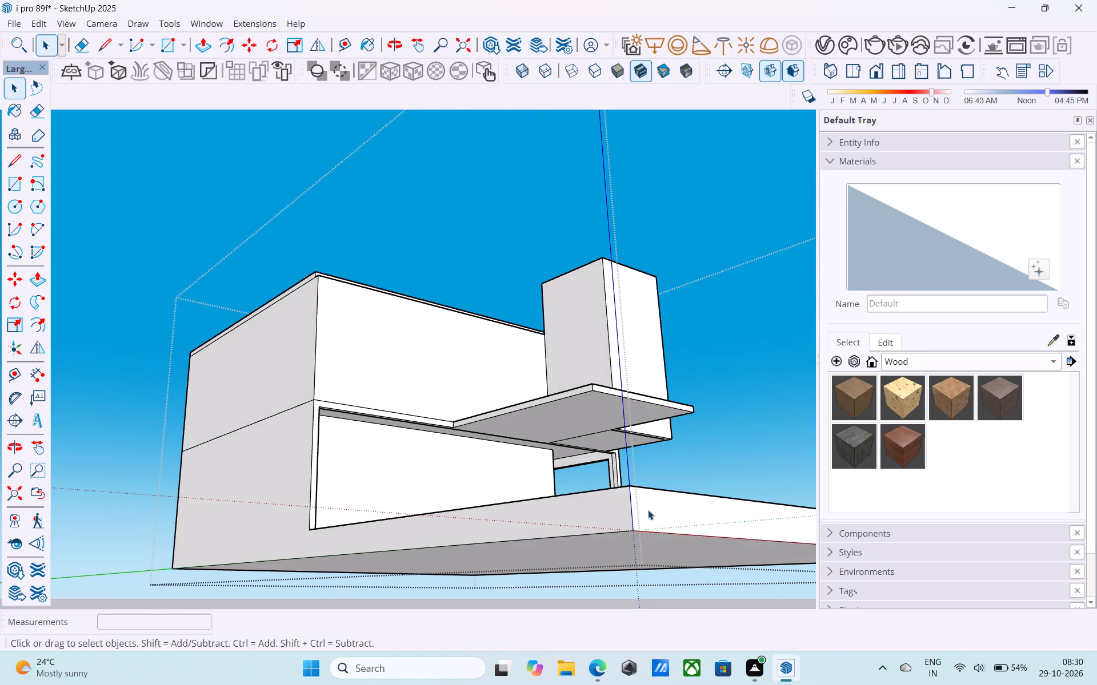
scroll(566, 526, up, 3)
middle_drag(418, 488, 650, 432)
scroll(633, 423, up, 2)
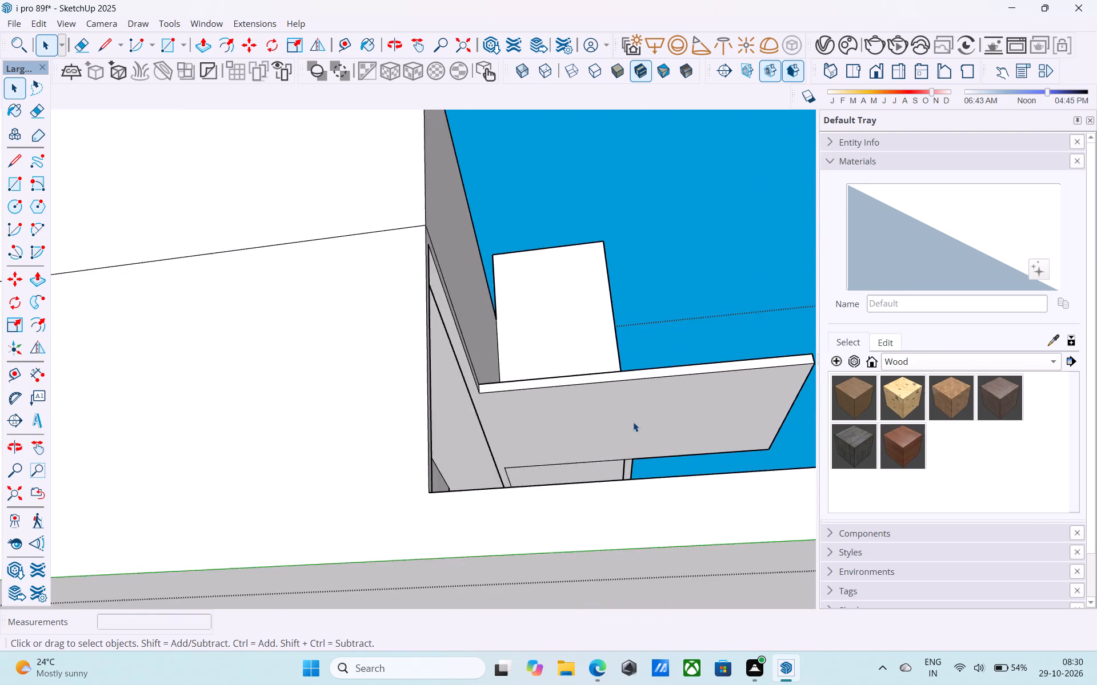
scroll(633, 422, up, 10)
middle_drag(623, 422, 774, 465)
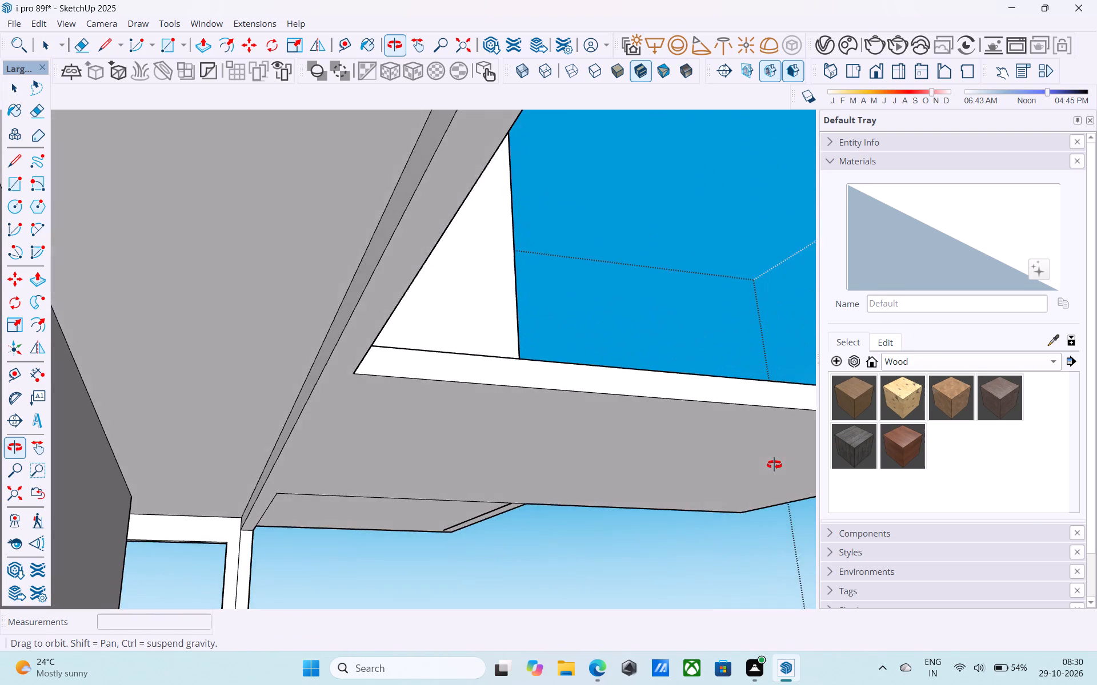
middle_drag(774, 465, 776, 467)
click(350, 318)
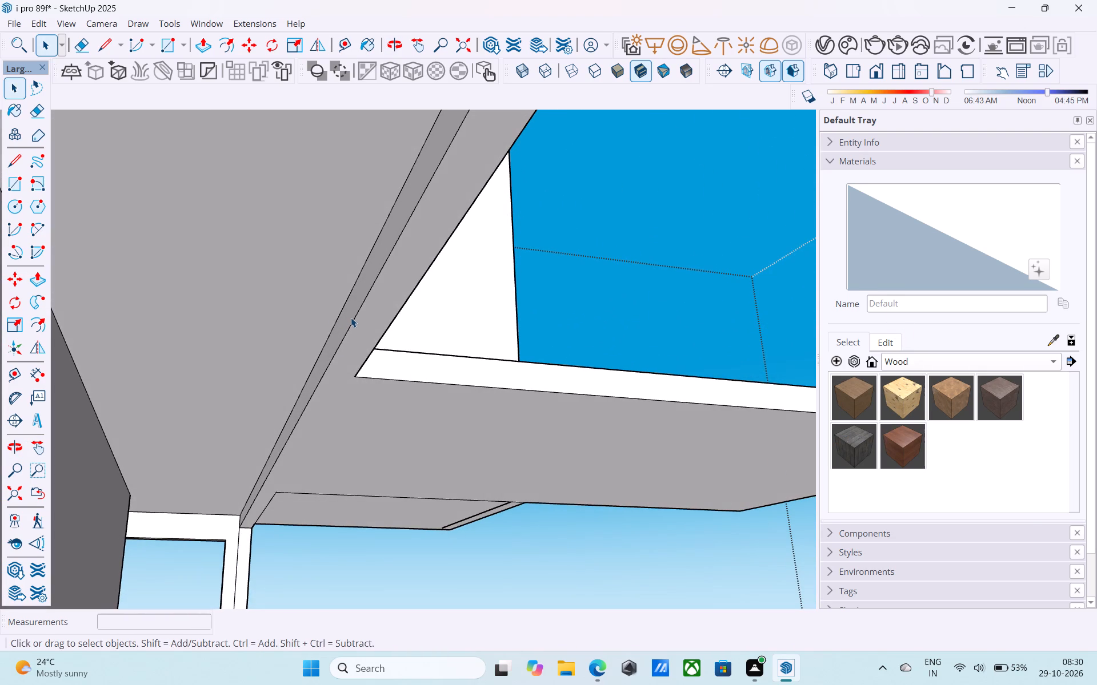
key(p)
click(351, 317)
middle_drag(301, 326, 342, 327)
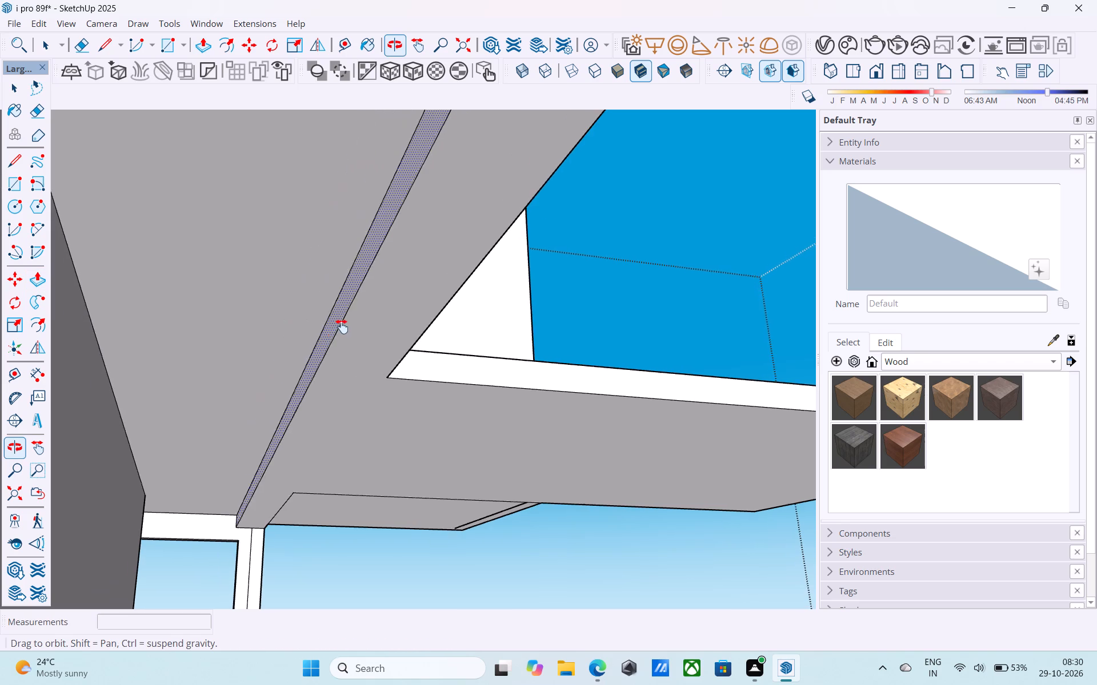
middle_drag(342, 327, 306, 300)
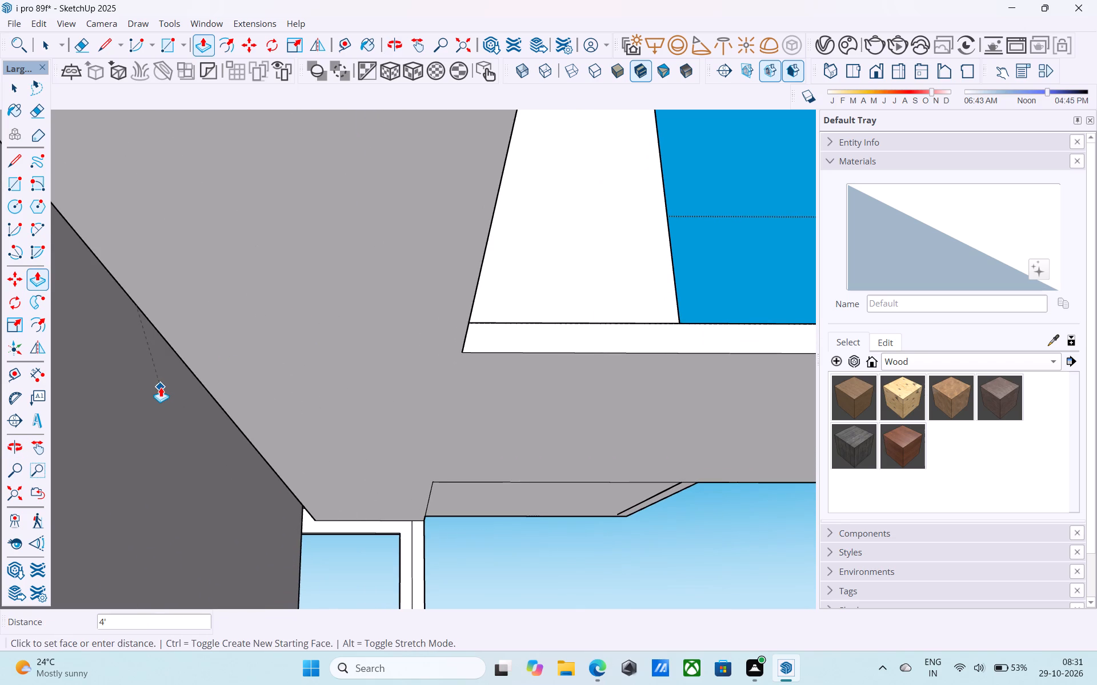
click(161, 387)
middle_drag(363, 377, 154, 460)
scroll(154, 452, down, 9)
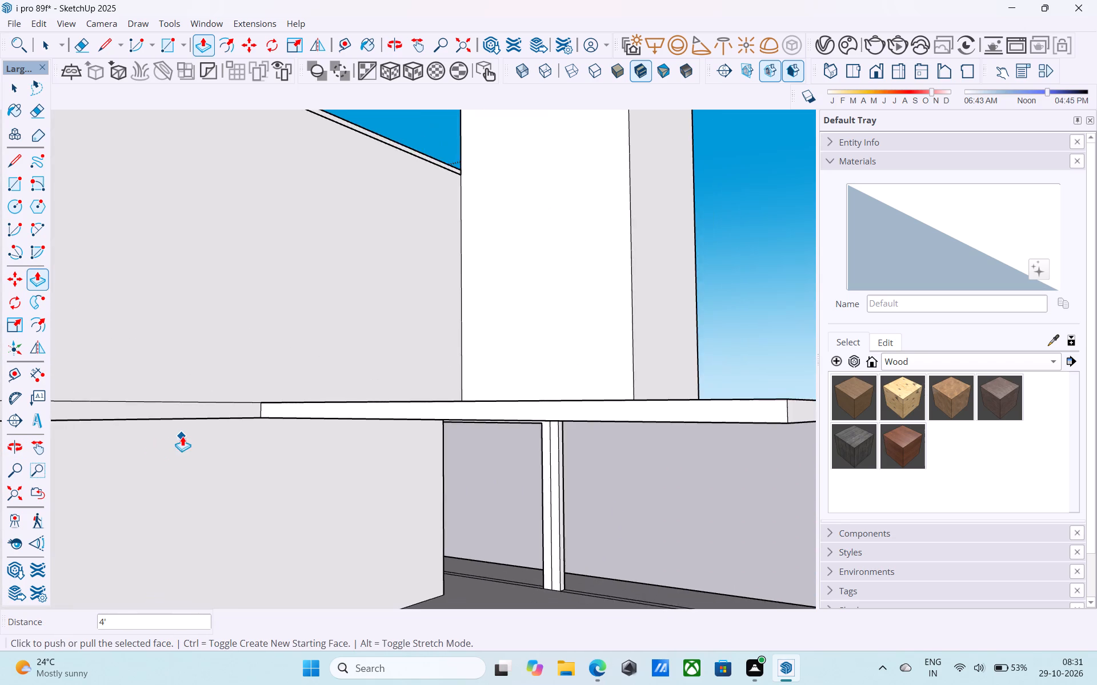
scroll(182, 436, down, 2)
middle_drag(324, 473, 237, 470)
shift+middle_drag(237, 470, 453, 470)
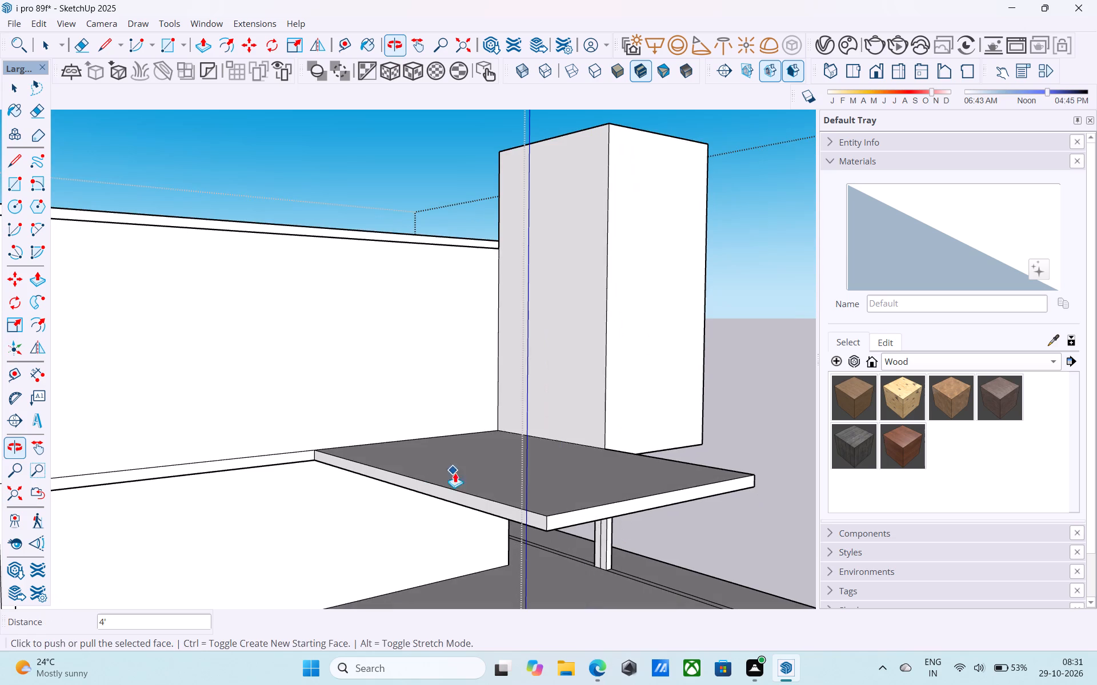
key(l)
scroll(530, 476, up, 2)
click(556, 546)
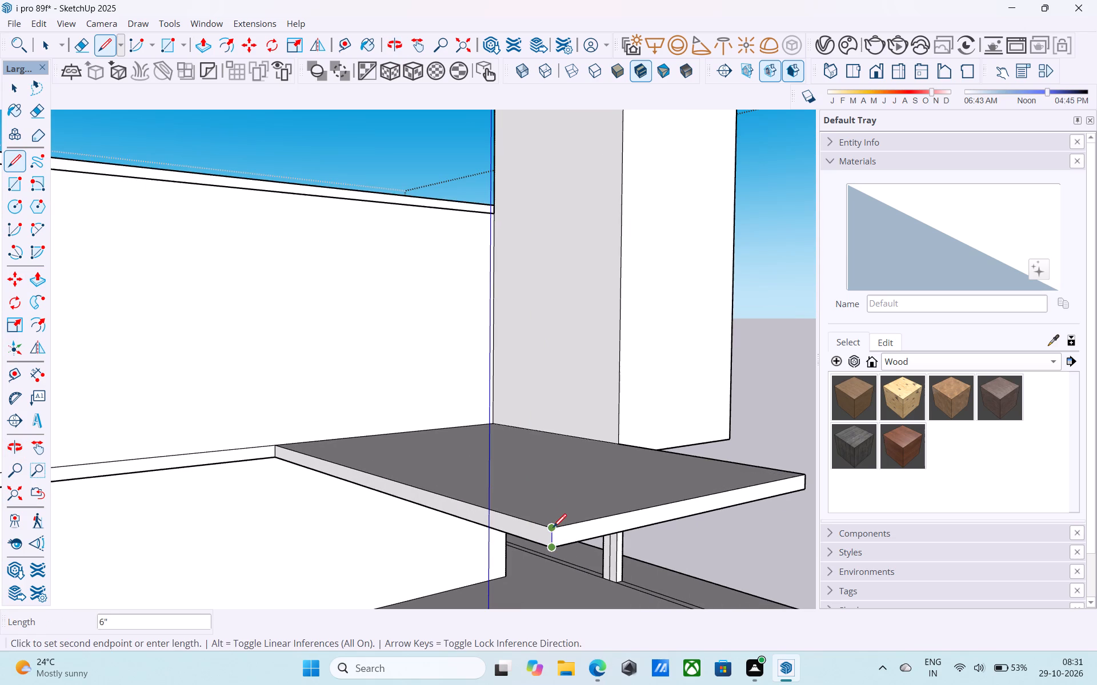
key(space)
Examine the projecting slab and its junctions with the shaft and side wall from above, below and both sides.
middle_drag(555, 527, 183, 497)
scroll(179, 495, up, 1)
scroll(175, 494, down, 4)
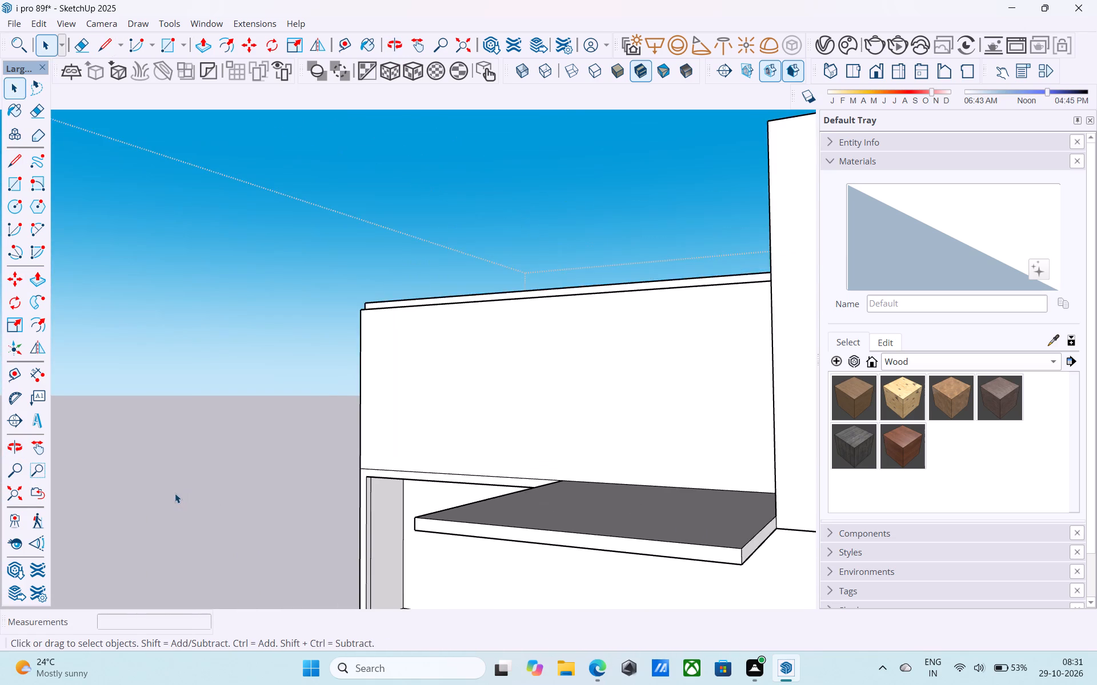
scroll(175, 493, down, 3)
middle_drag(610, 517, 476, 426)
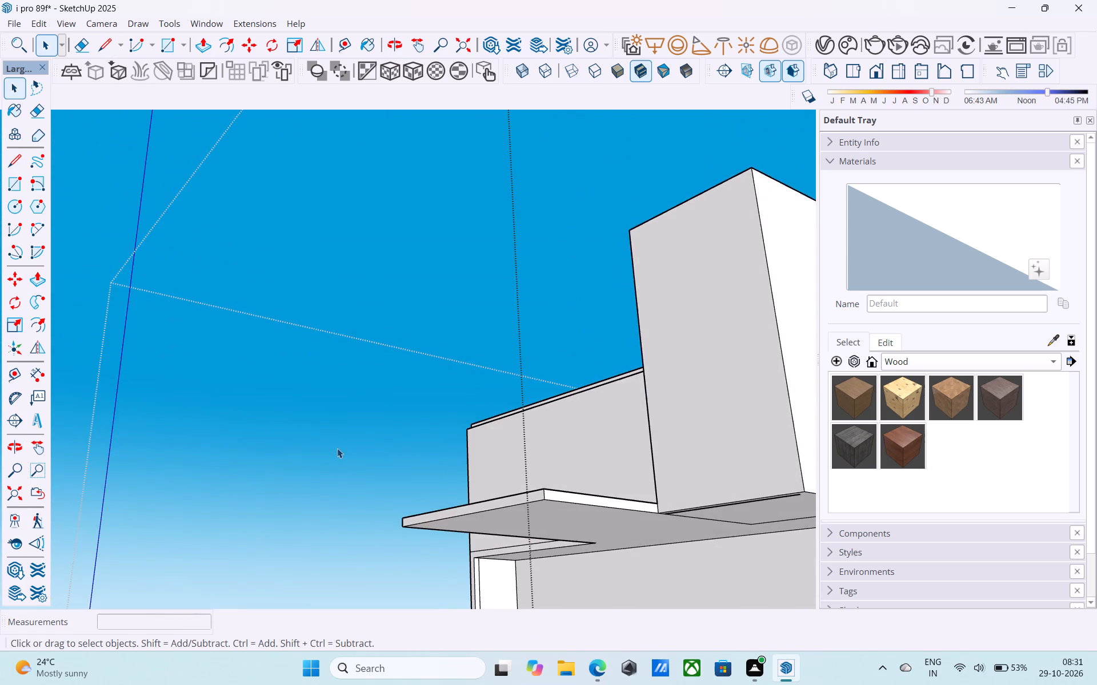
scroll(343, 452, down, 3)
middle_drag(525, 479, 533, 550)
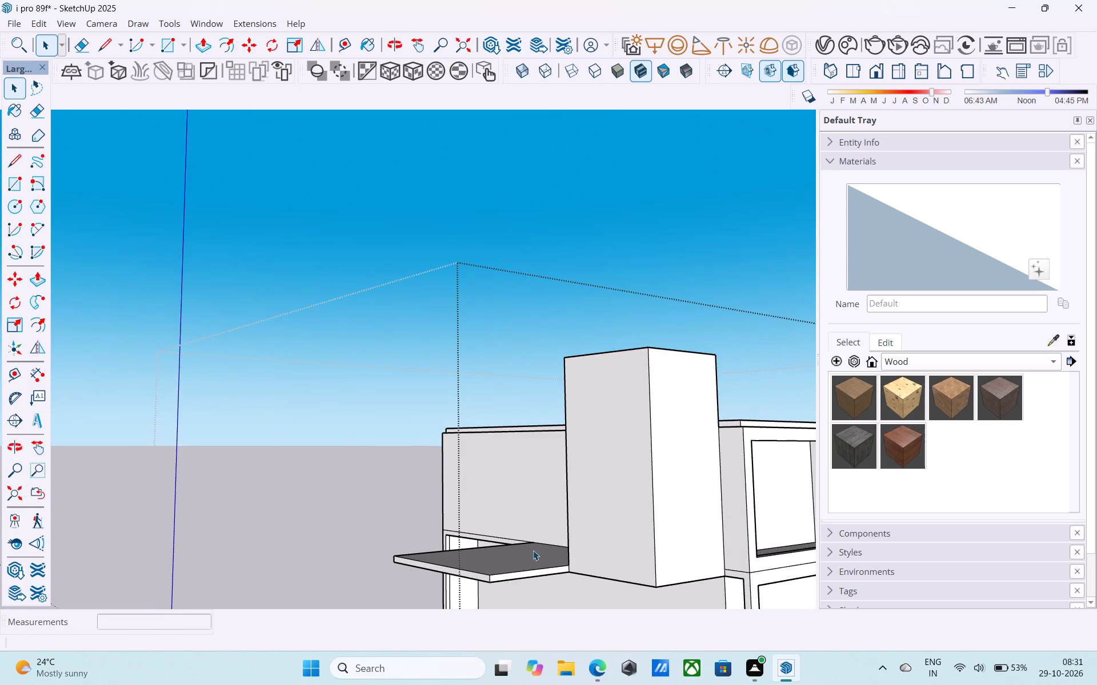
middle_drag(499, 542, 751, 589)
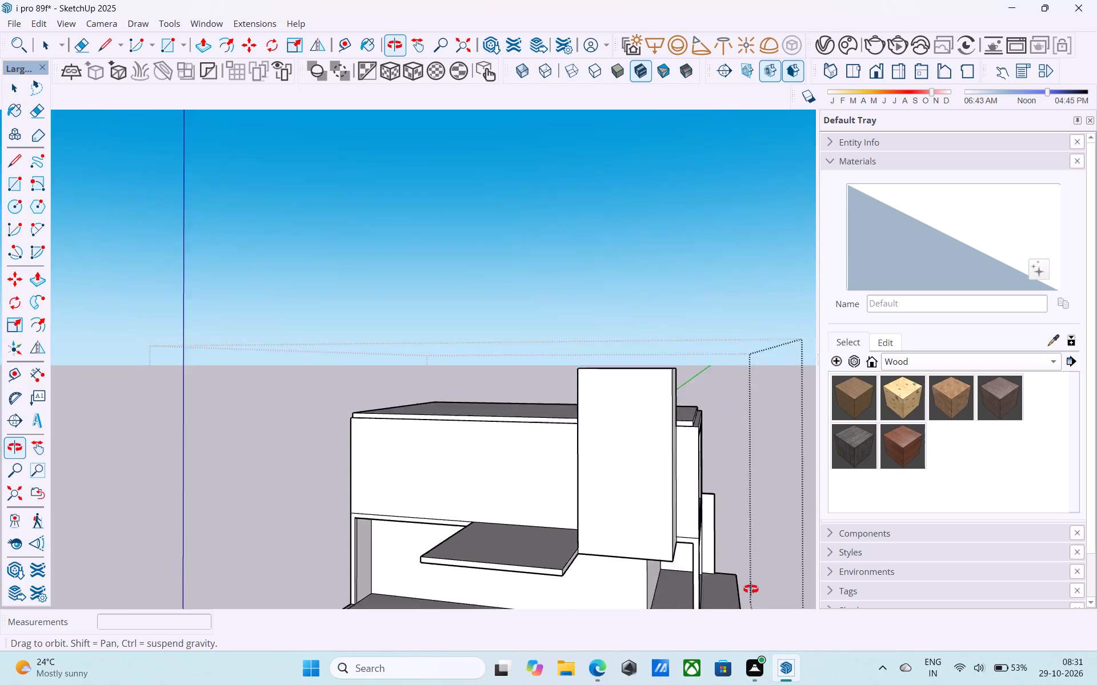
middle_drag(751, 589, 988, 543)
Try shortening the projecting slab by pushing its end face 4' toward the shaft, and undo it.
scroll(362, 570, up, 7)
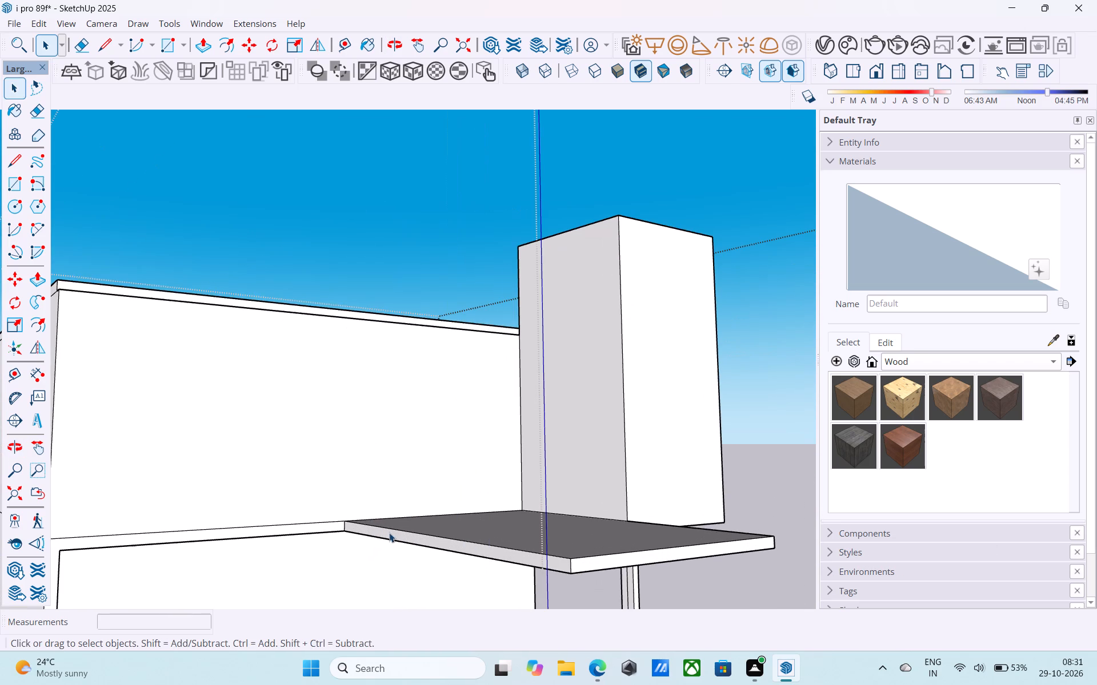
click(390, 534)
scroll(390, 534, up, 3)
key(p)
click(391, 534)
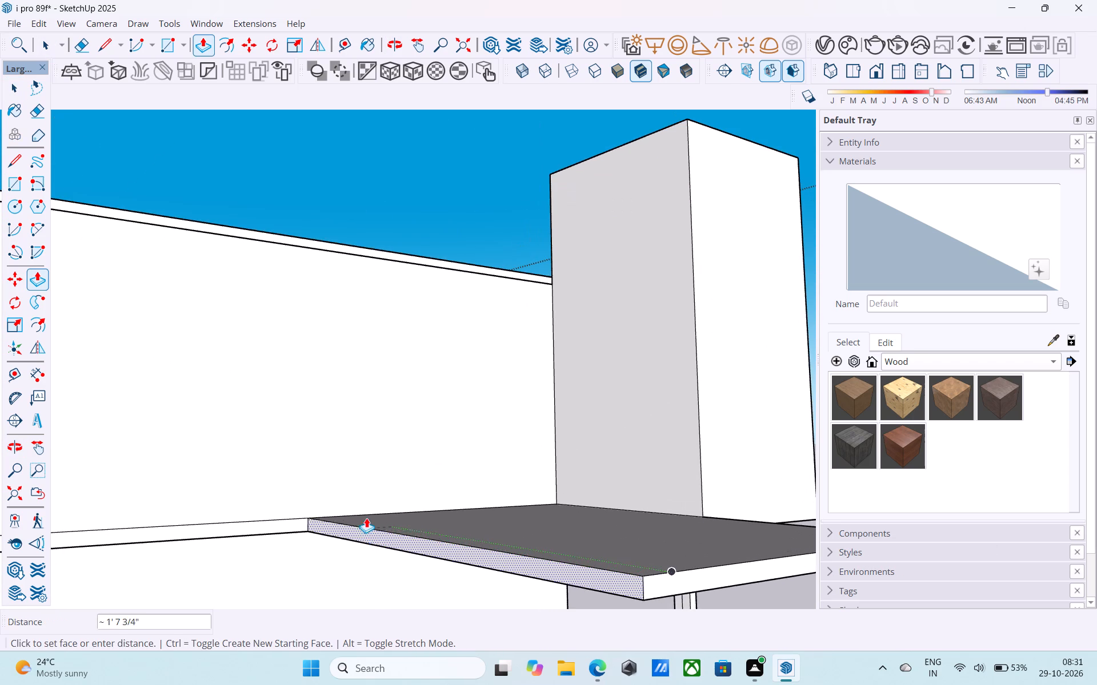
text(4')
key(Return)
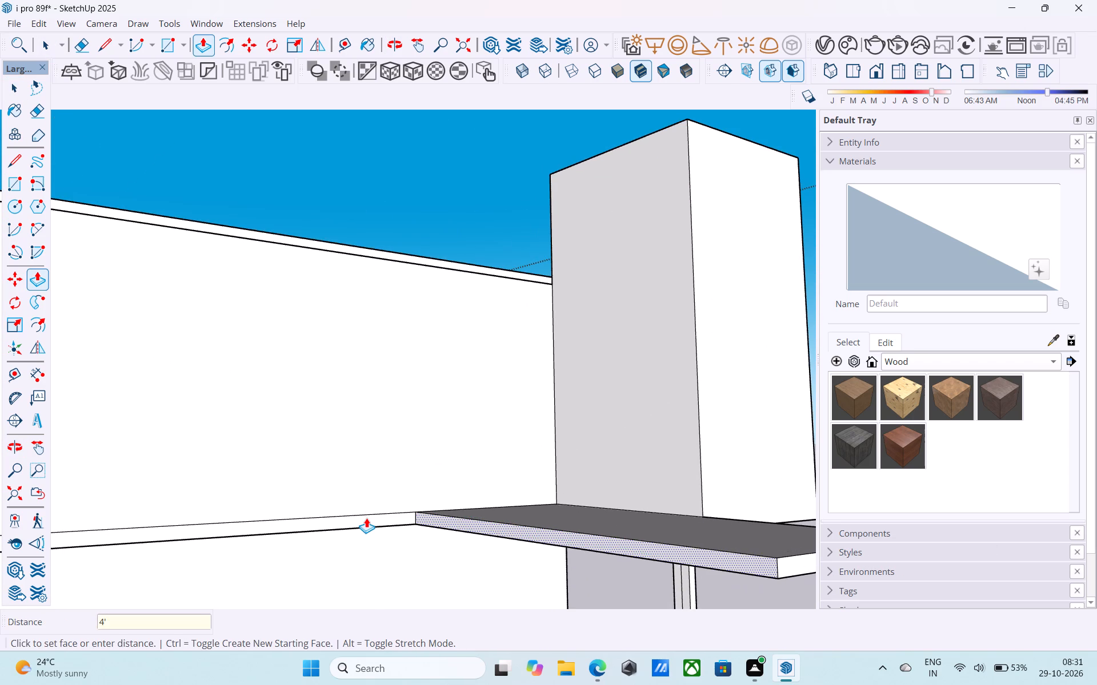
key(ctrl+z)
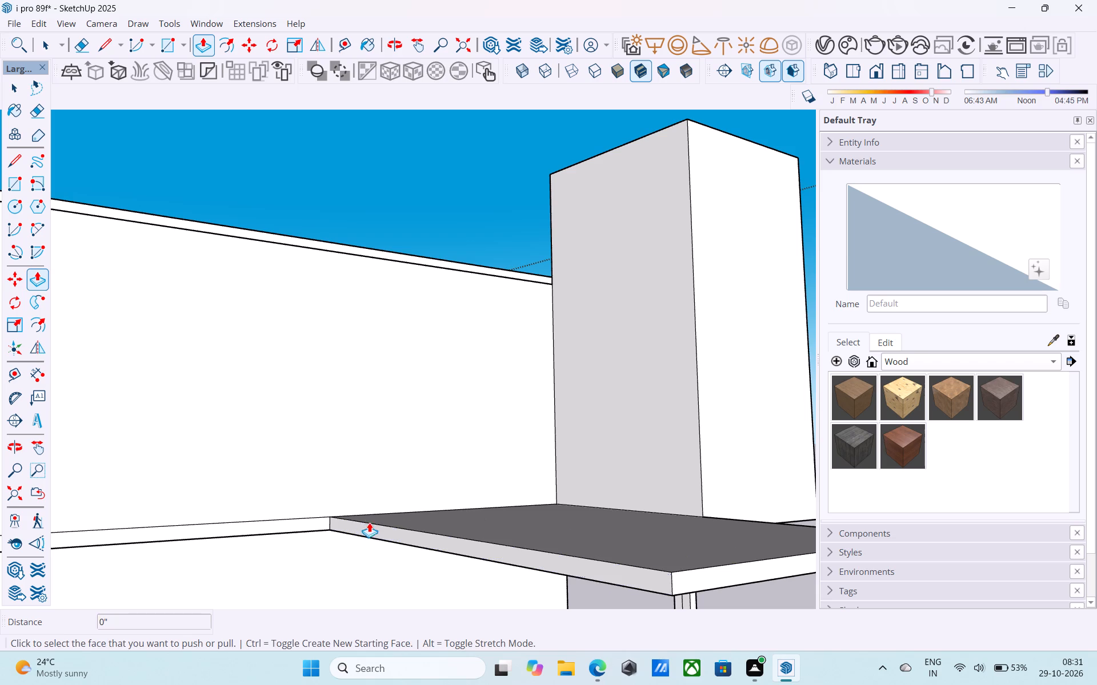
Extend the projecting slab 4' along the side wall, away from the shaft, by pulling its end face.
click(371, 525)
text(4')
key(Return)
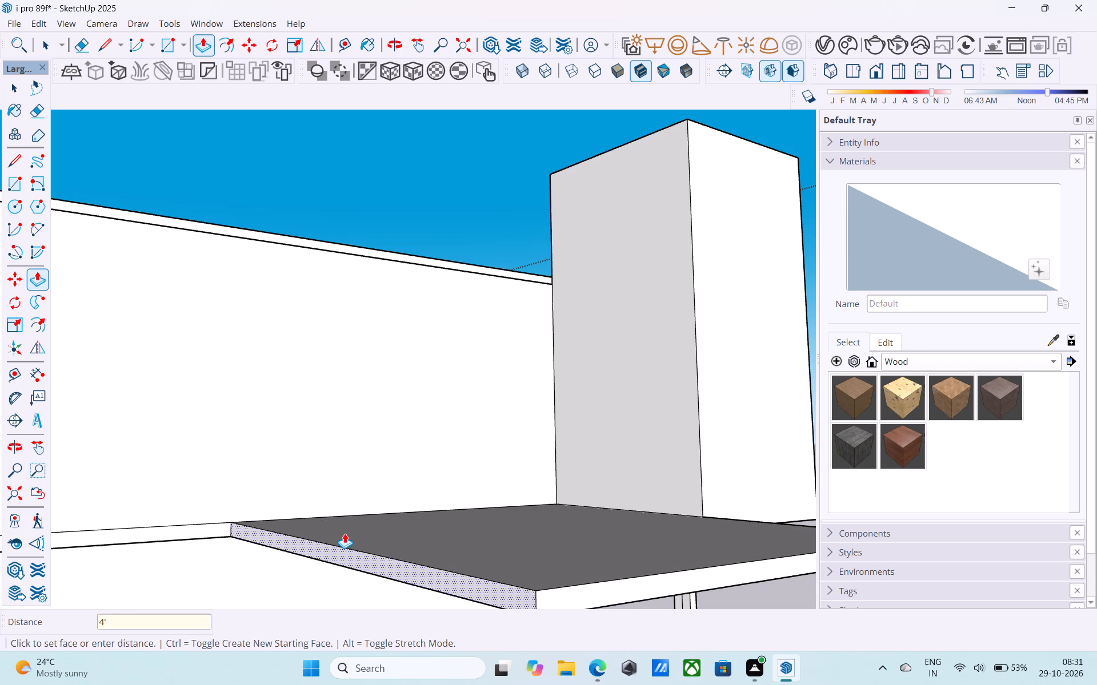
key(space)
Examine the projecting slab, the shaft and the front facade frame and roof edge from below, above and several sides.
middle_drag(205, 541, 178, 540)
scroll(263, 495, down, 8)
middle_drag(293, 506, 282, 509)
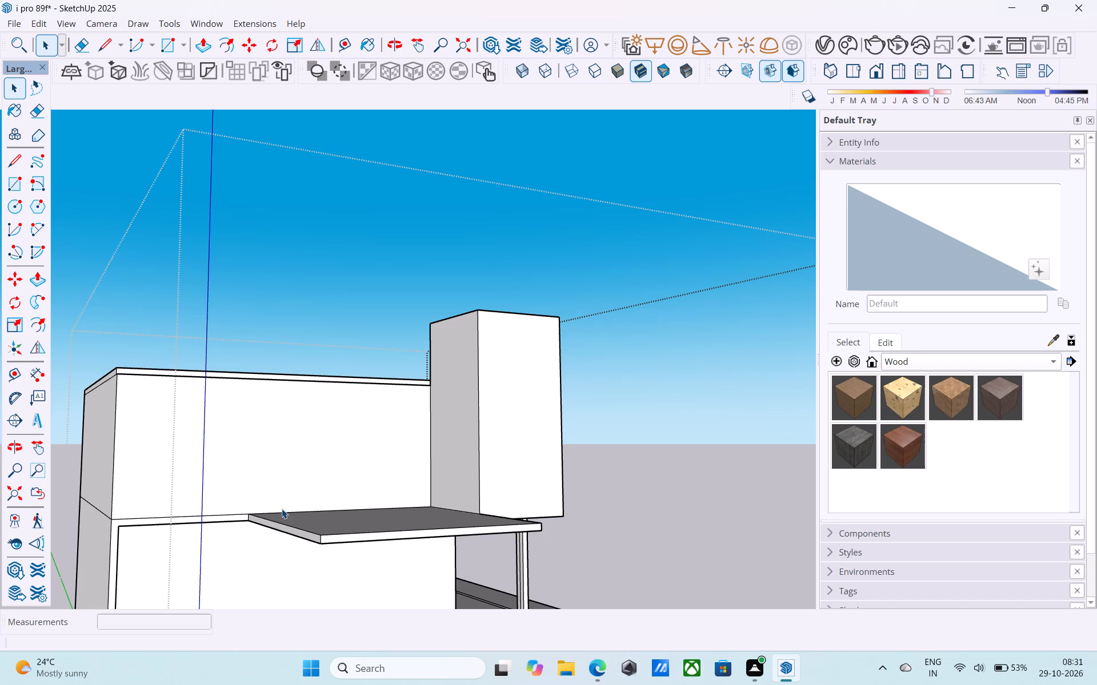
middle_drag(282, 509, 257, 505)
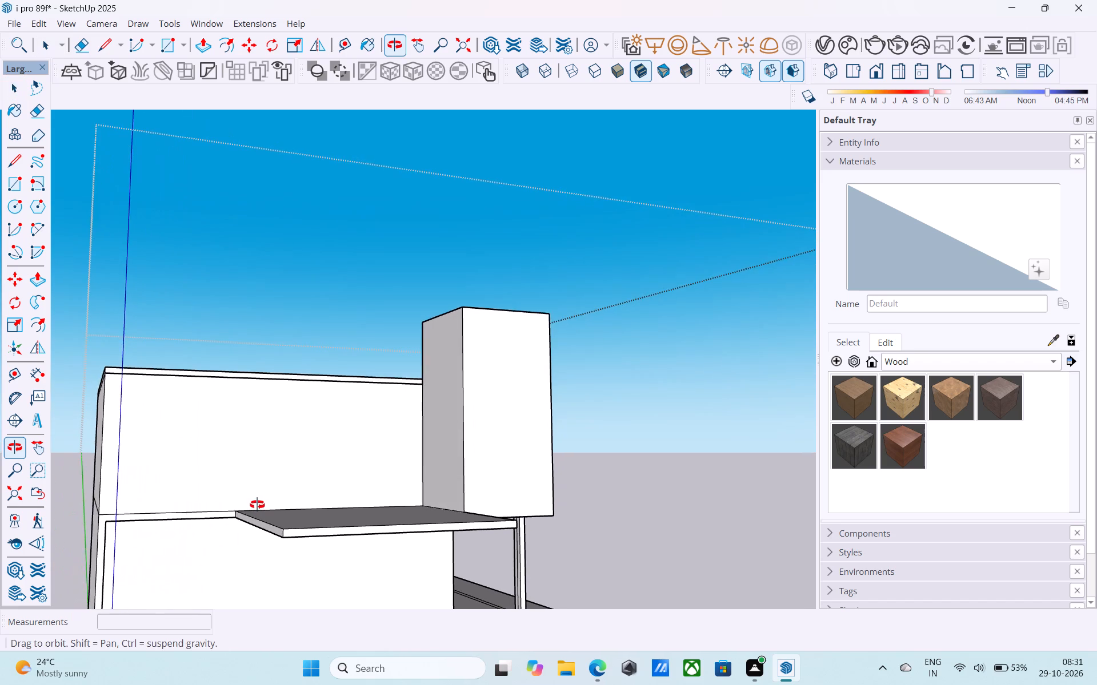
middle_drag(257, 505, 50, 501)
shift+middle_drag(140, 525, 218, 525)
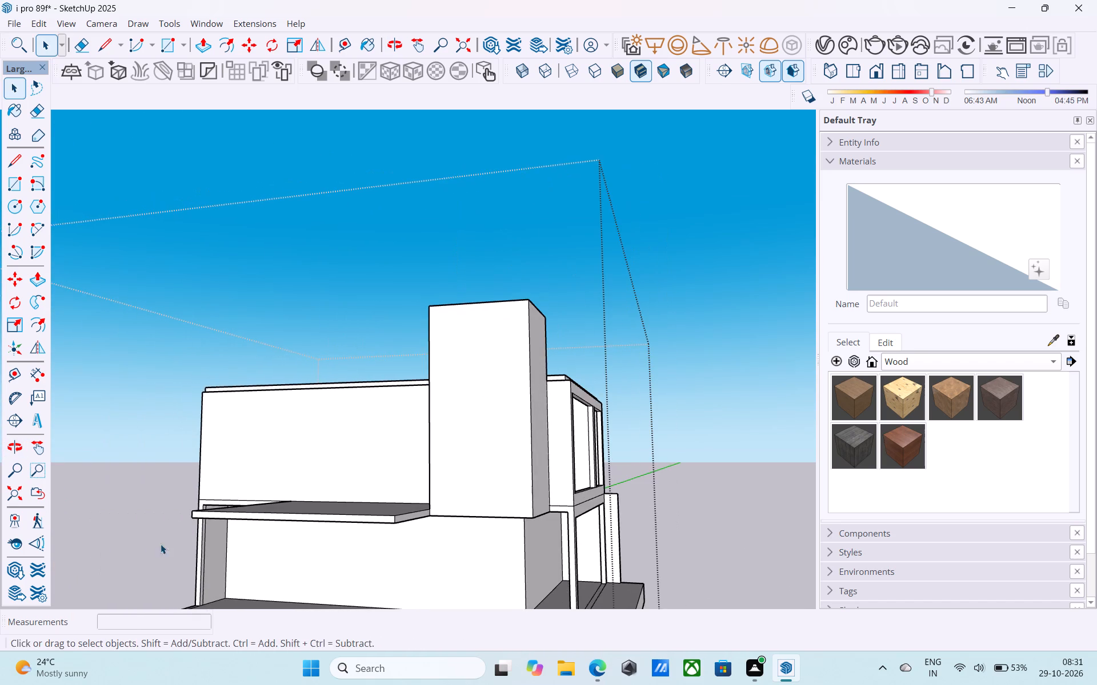
middle_drag(315, 550, 13, 552)
shift+middle_drag(275, 486, 333, 408)
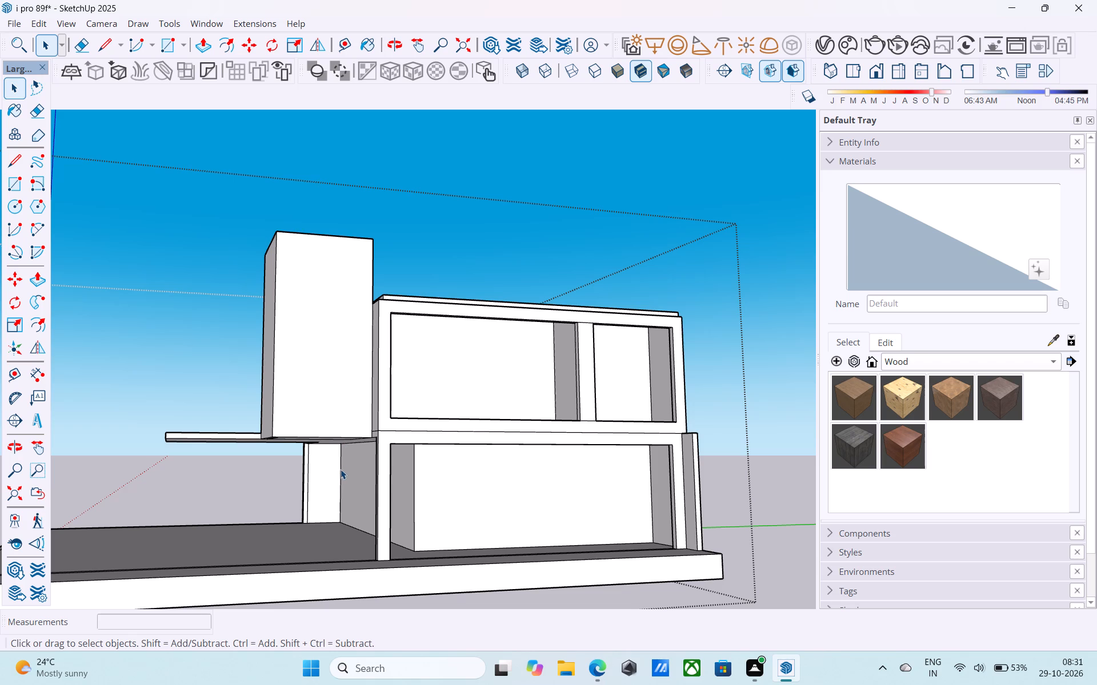
middle_drag(333, 449, 357, 403)
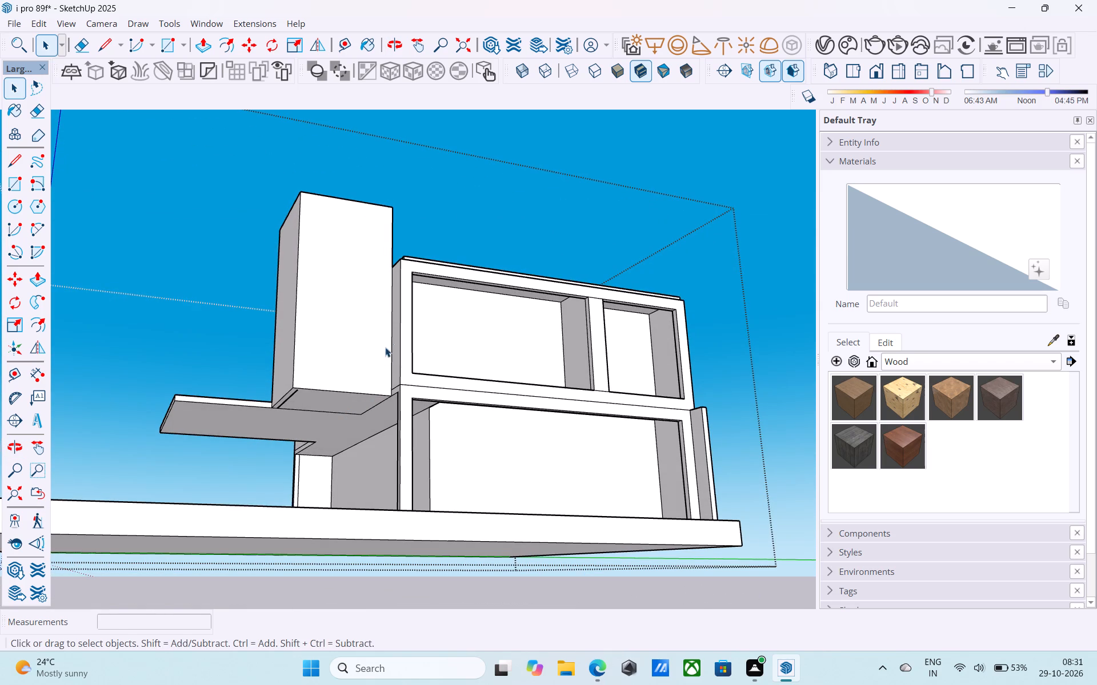
middle_drag(411, 304, 434, 352)
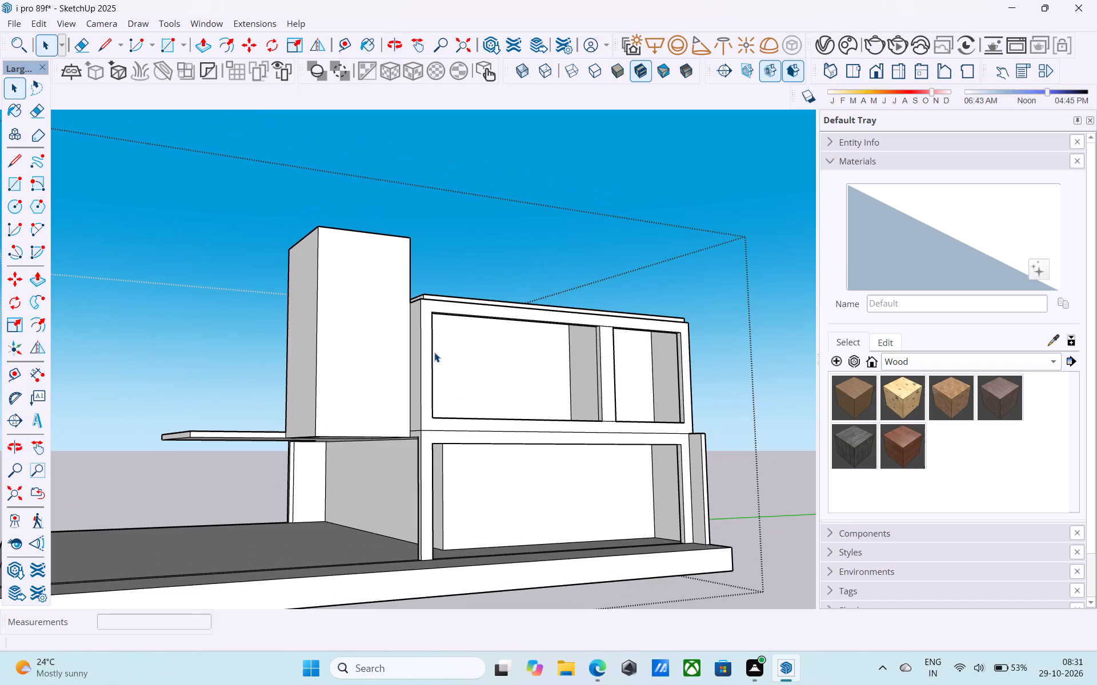
middle_drag(460, 345, 463, 331)
scroll(511, 311, up, 5)
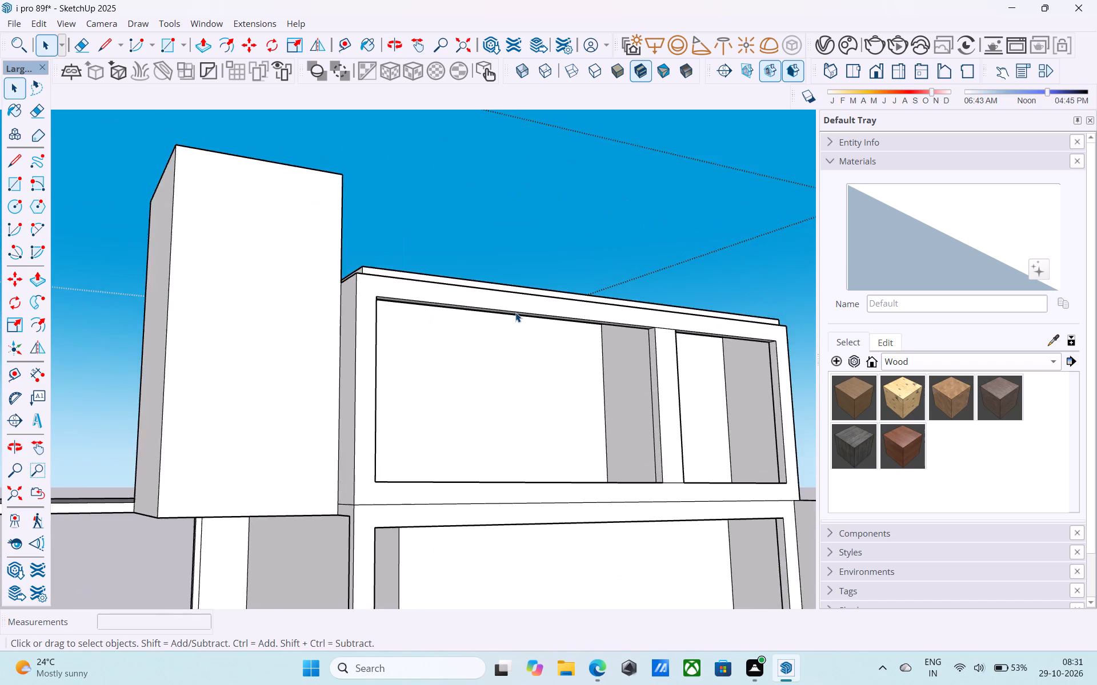
scroll(515, 312, up, 3)
middle_drag(543, 336, 480, 559)
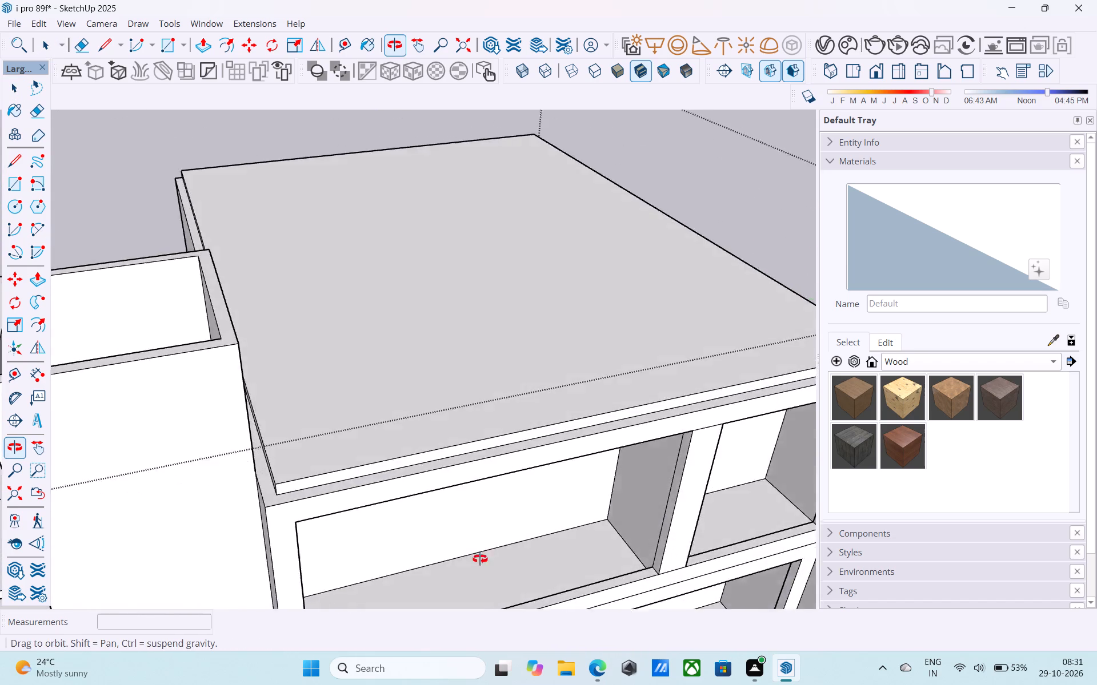
middle_drag(480, 559, 371, 525)
shift+middle_drag(405, 505, 416, 455)
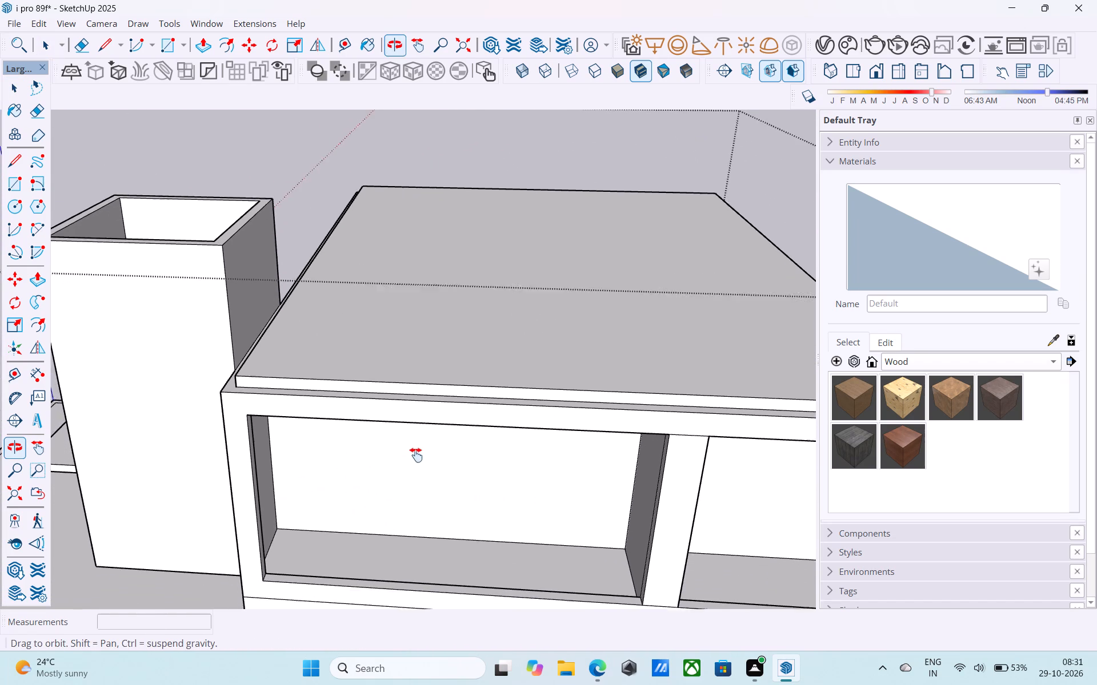
shift+middle_drag(416, 455, 419, 450)
middle_drag(455, 506, 519, 449)
shift+middle_drag(520, 451, 509, 454)
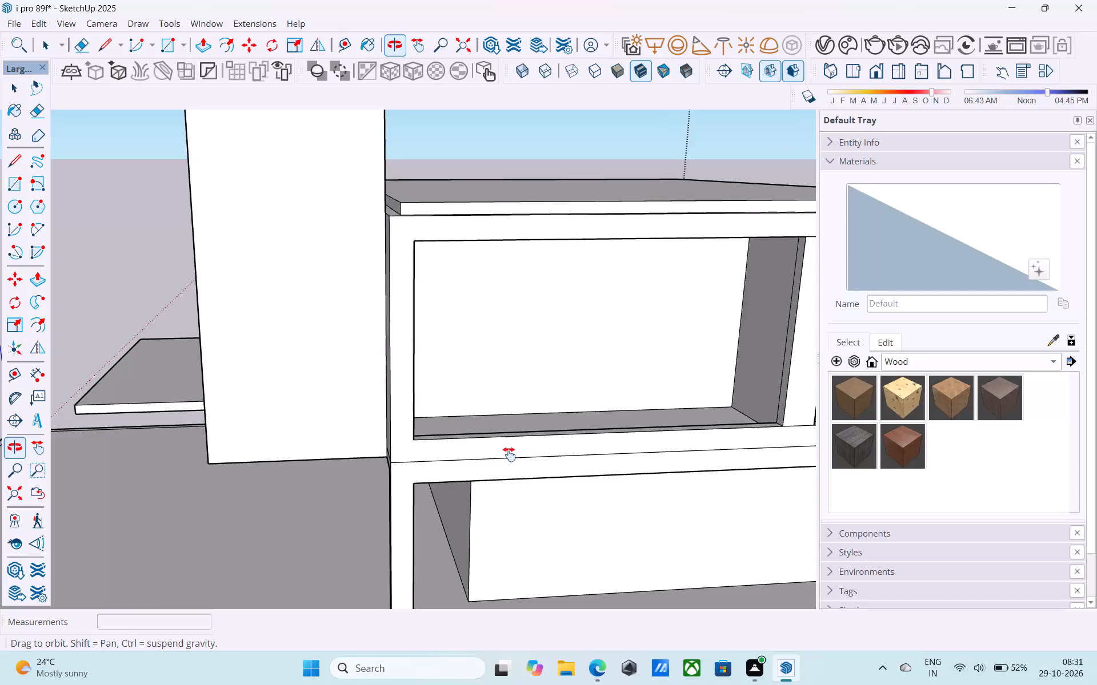
shift+middle_drag(509, 454, 466, 494)
scroll(436, 494, up, 1)
click(395, 494)
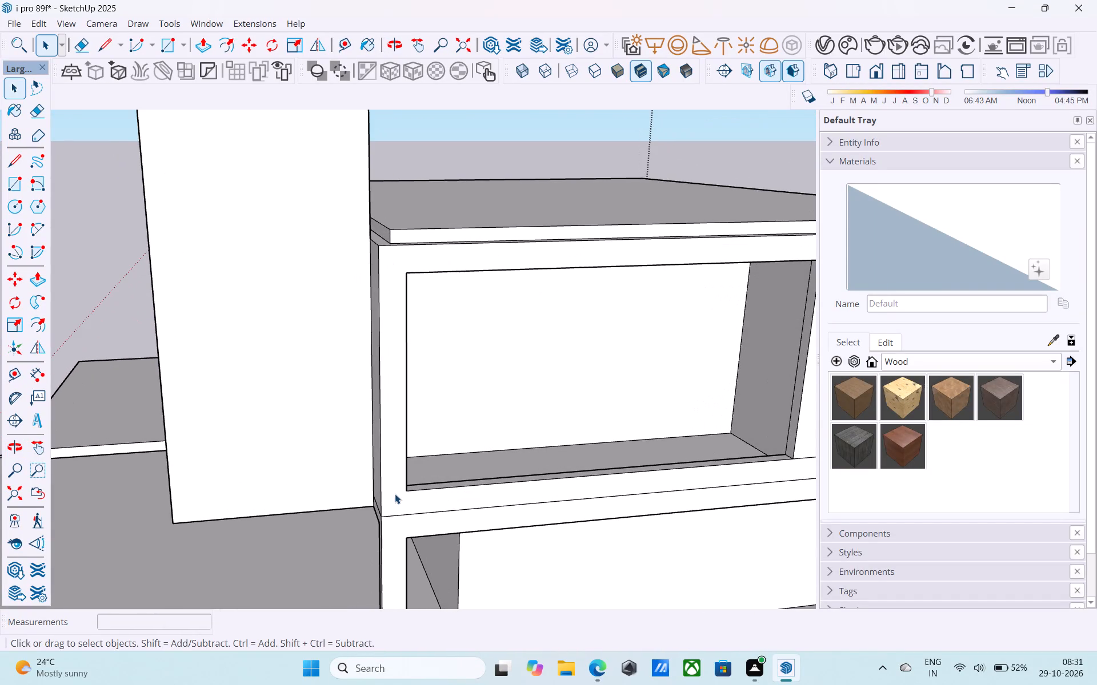
shift+middle_drag(395, 494, 550, 497)
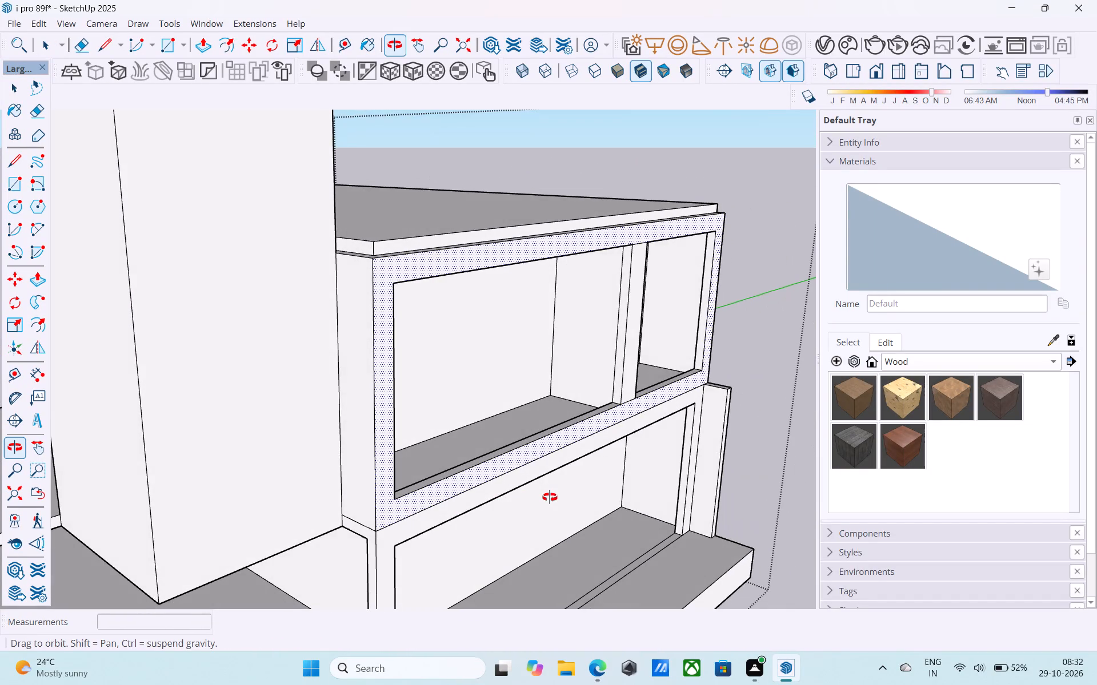
shift+middle_drag(550, 497, 548, 557)
middle_drag(597, 464, 606, 502)
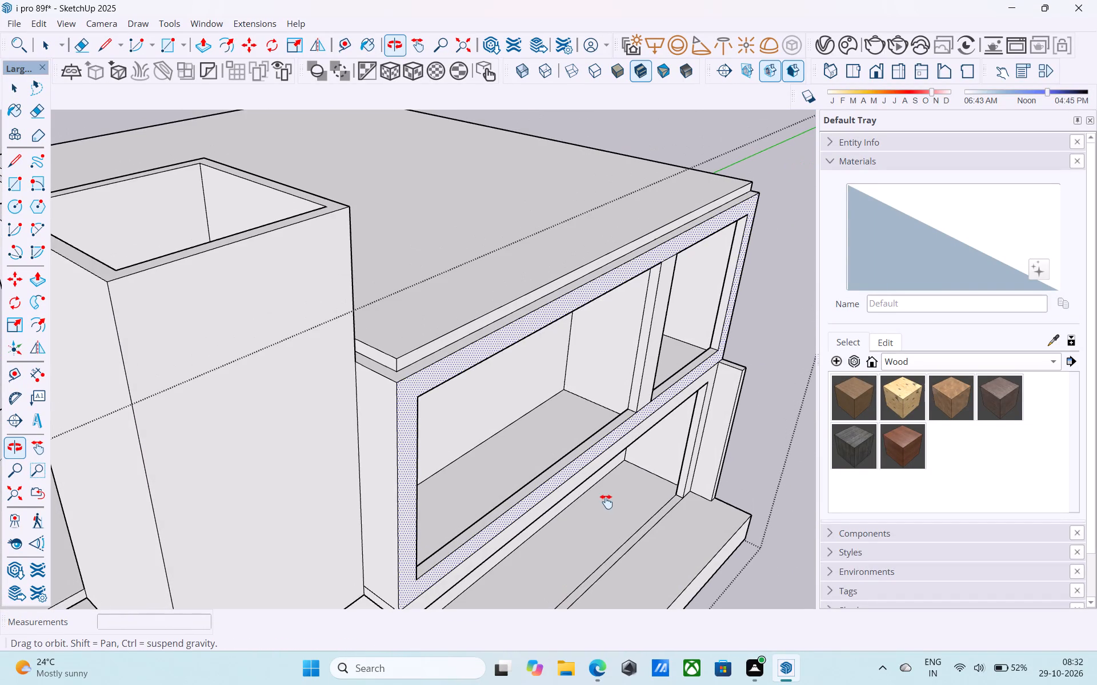
middle_drag(606, 502, 606, 503)
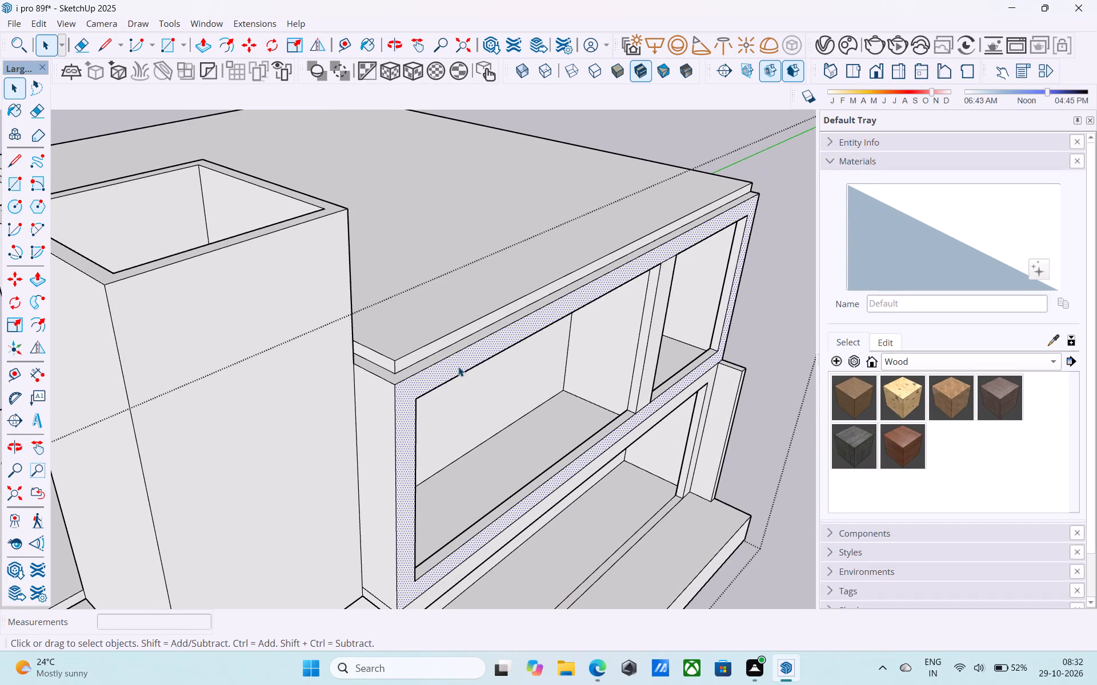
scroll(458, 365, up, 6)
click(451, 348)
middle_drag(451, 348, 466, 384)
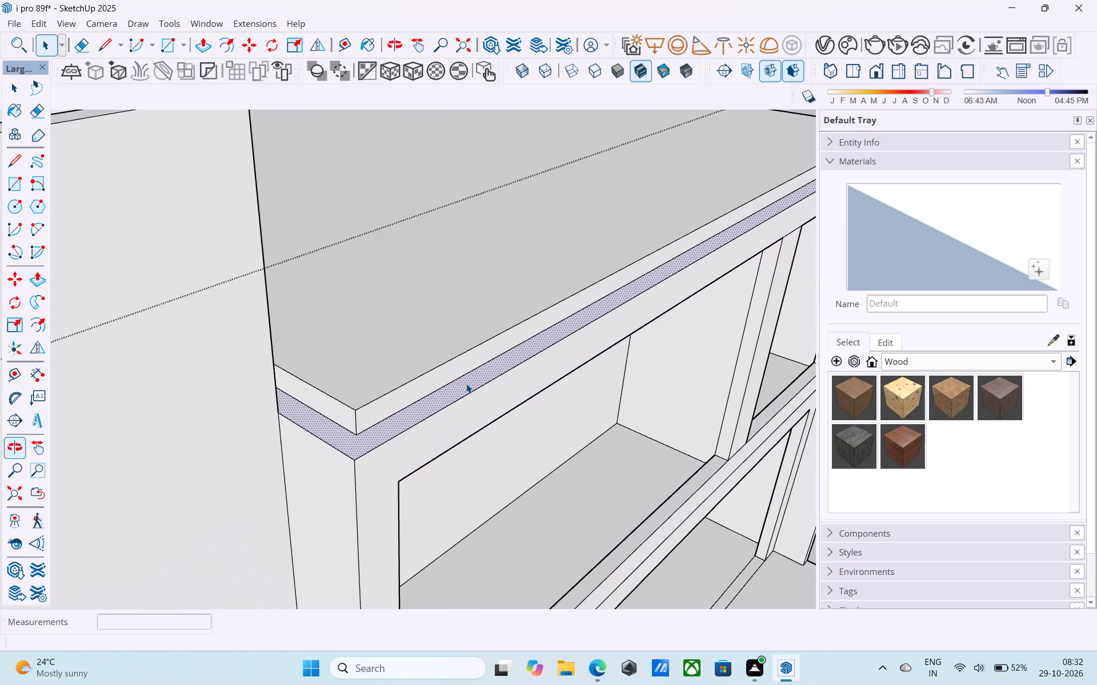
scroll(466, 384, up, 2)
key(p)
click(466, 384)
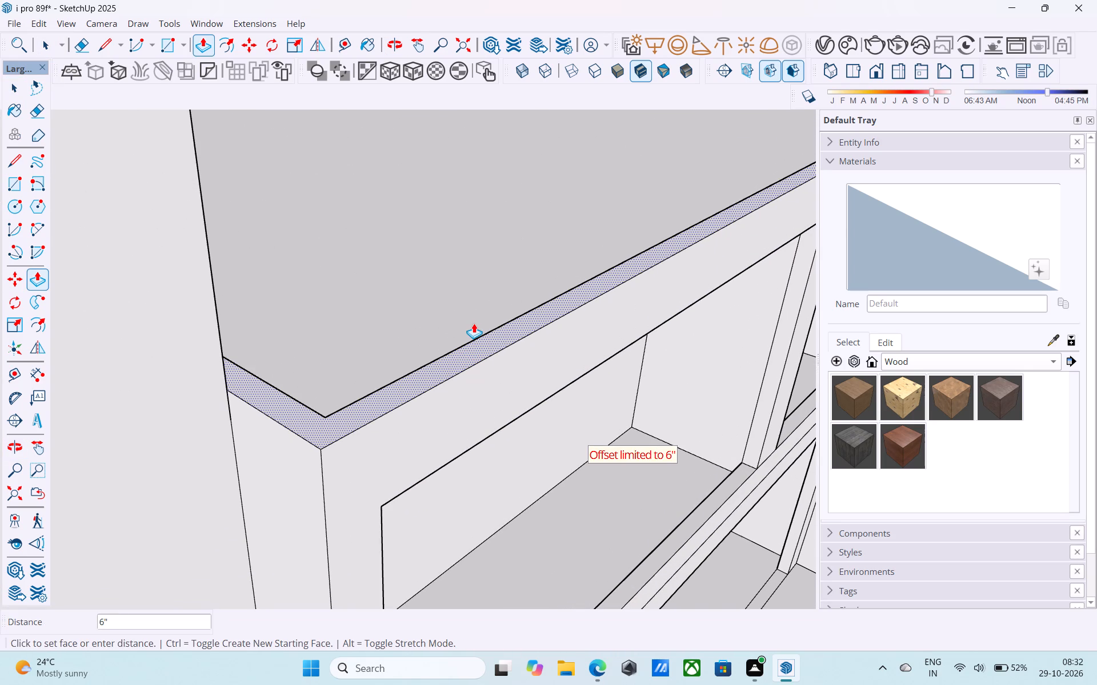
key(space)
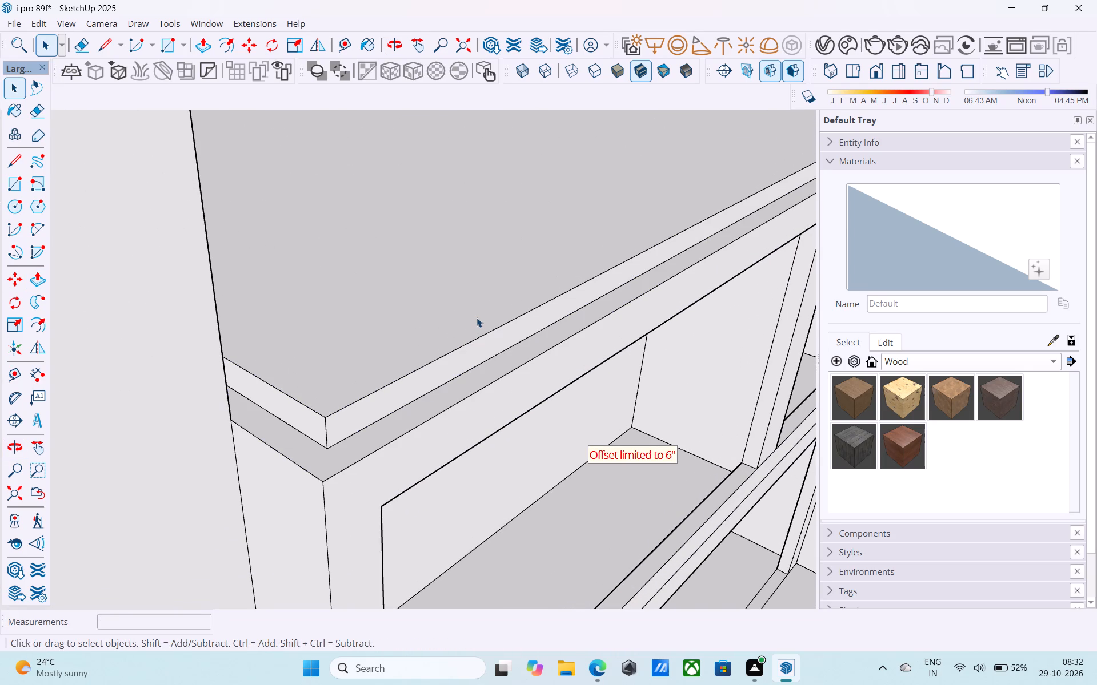
Examine the roof edge and the upper-floor front openings from above and from both ends of the facade.
scroll(477, 316, down, 7)
middle_drag(475, 319, 408, 185)
scroll(434, 319, down, 5)
middle_drag(450, 241, 474, 446)
scroll(473, 448, up, 4)
shift+middle_drag(458, 462, 489, 443)
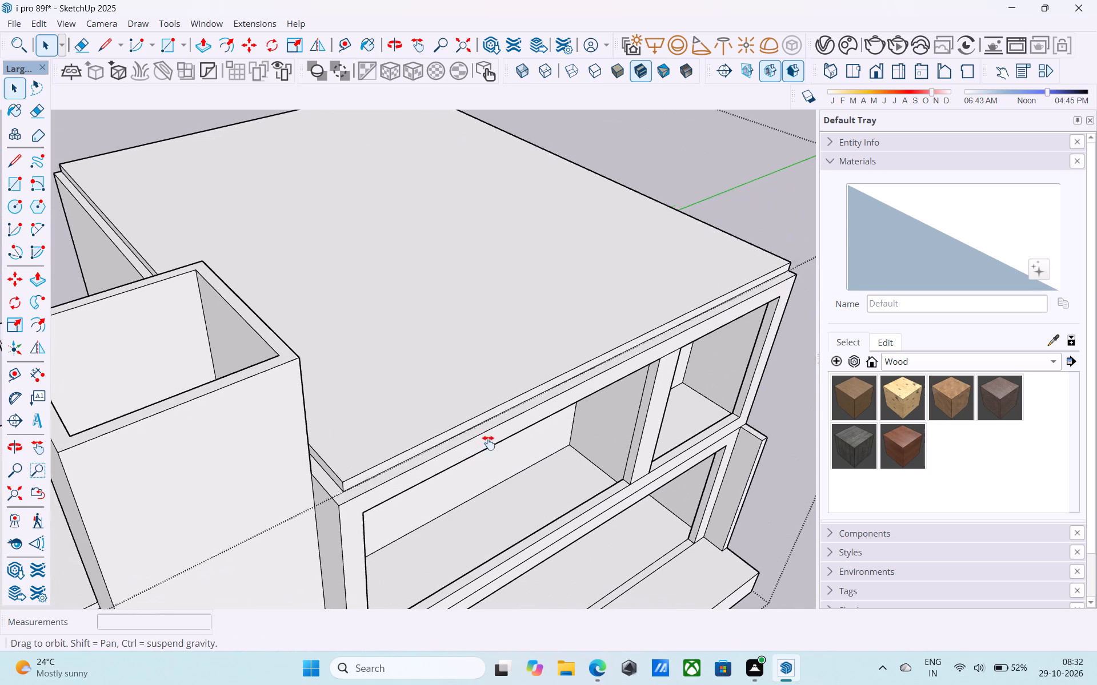
shift+middle_drag(489, 443, 433, 399)
scroll(382, 415, up, 2)
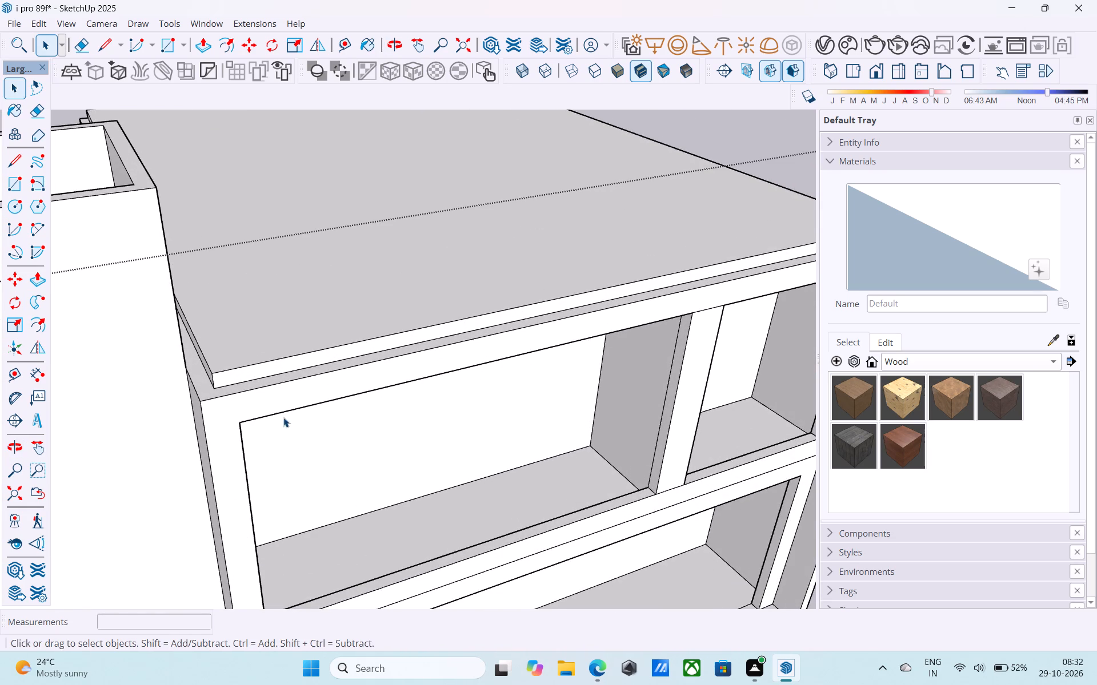
shift+middle_drag(283, 417, 142, 352)
middle_click(331, 397)
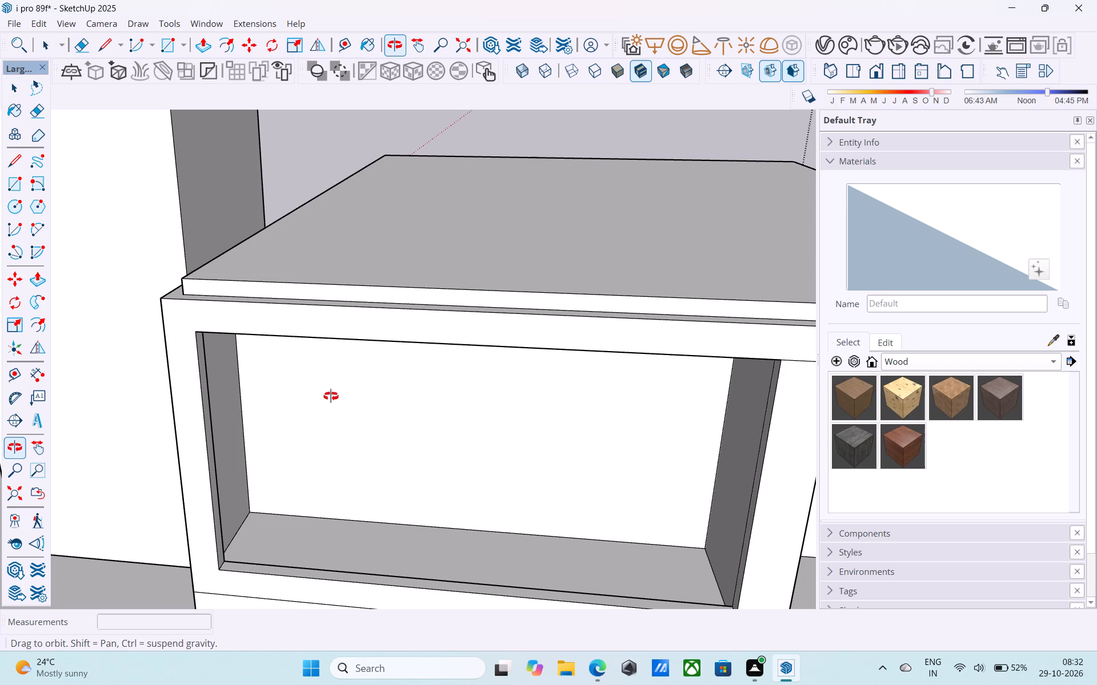
scroll(339, 372, up, 1)
scroll(339, 372, down, 1)
shift+middle_drag(339, 372, 221, 317)
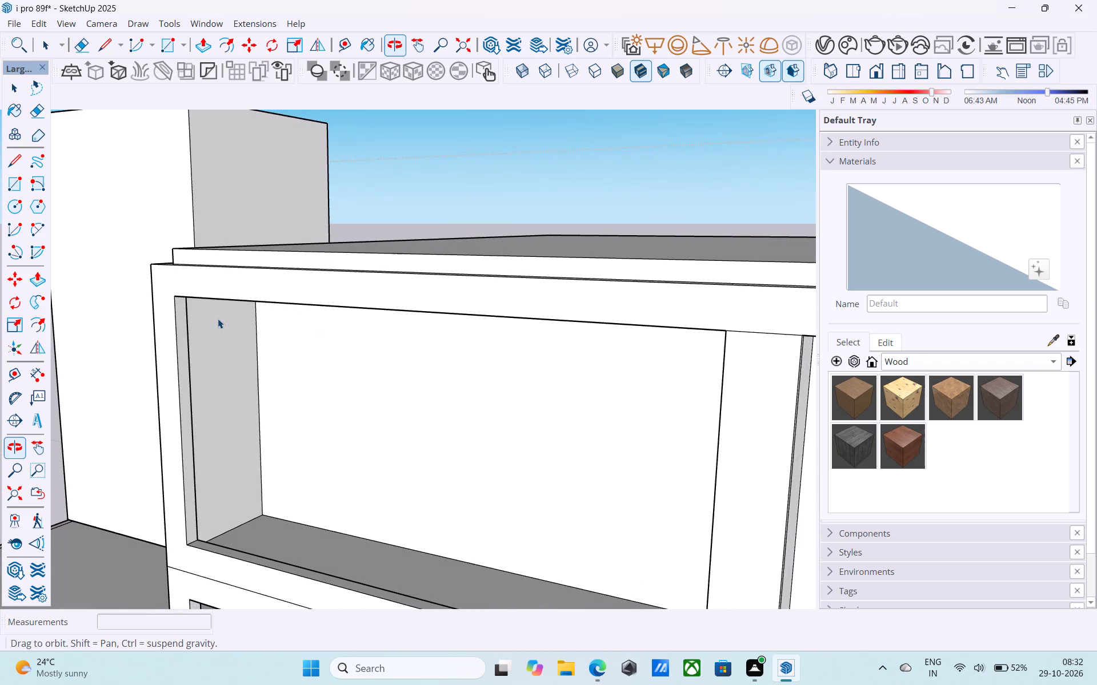
scroll(218, 319, down, 5)
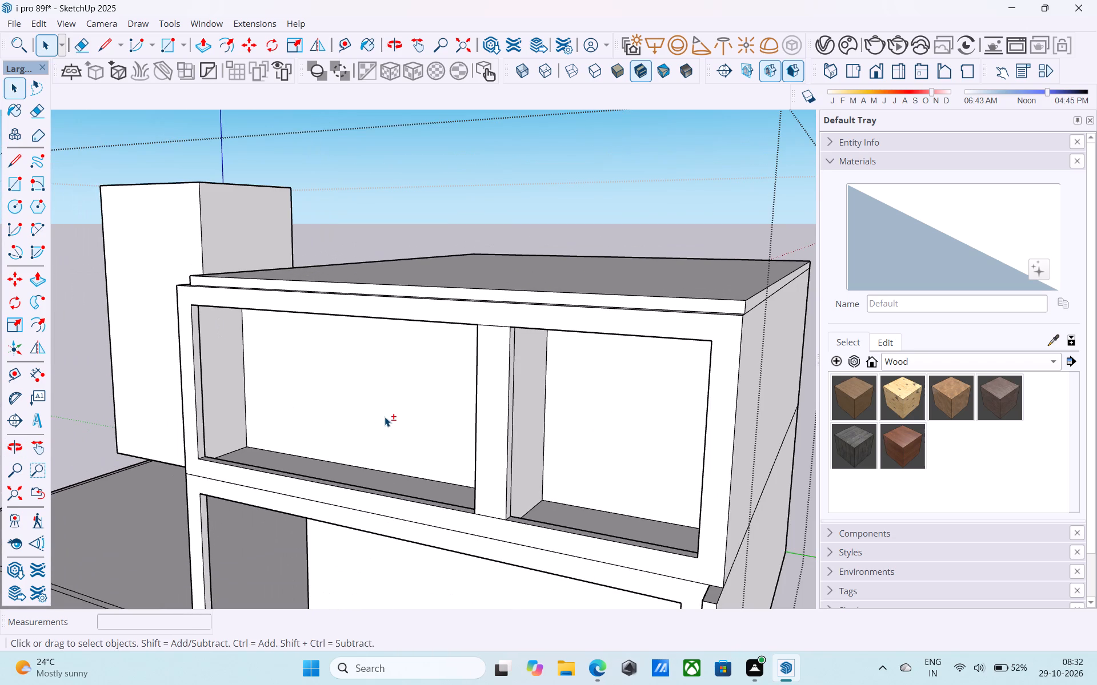
shift+middle_drag(385, 417, 536, 388)
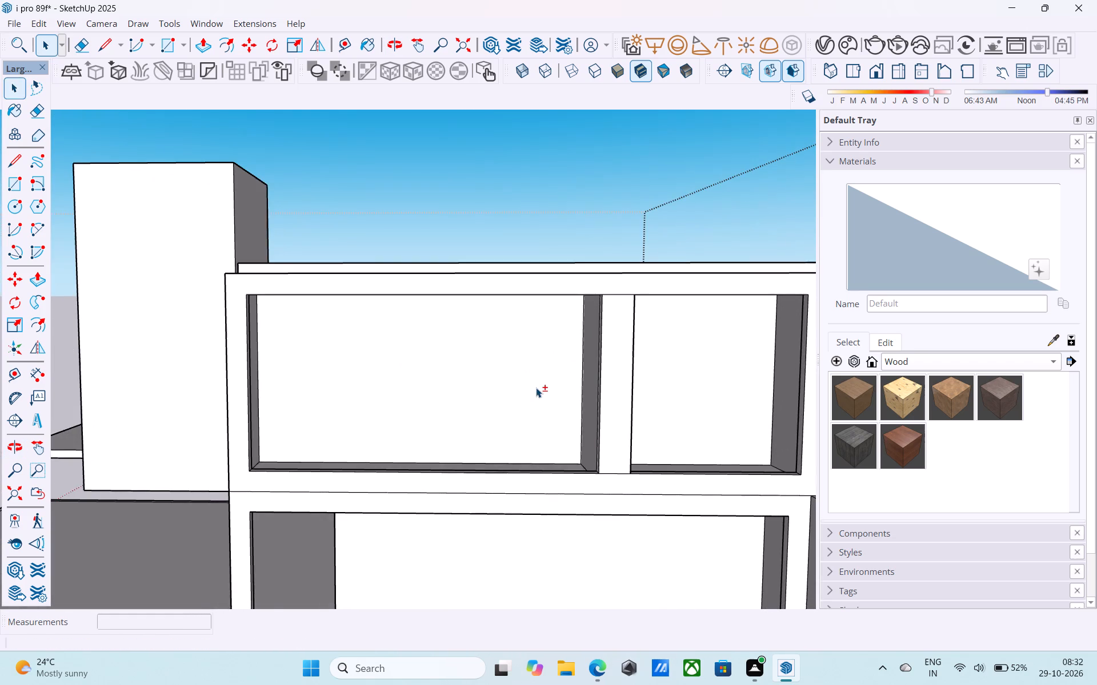
shift+middle_drag(536, 388, 366, 371)
Erase the leftover vertical line on the upper-floor divider's side facing the narrower front opening.
scroll(380, 369, up, 1)
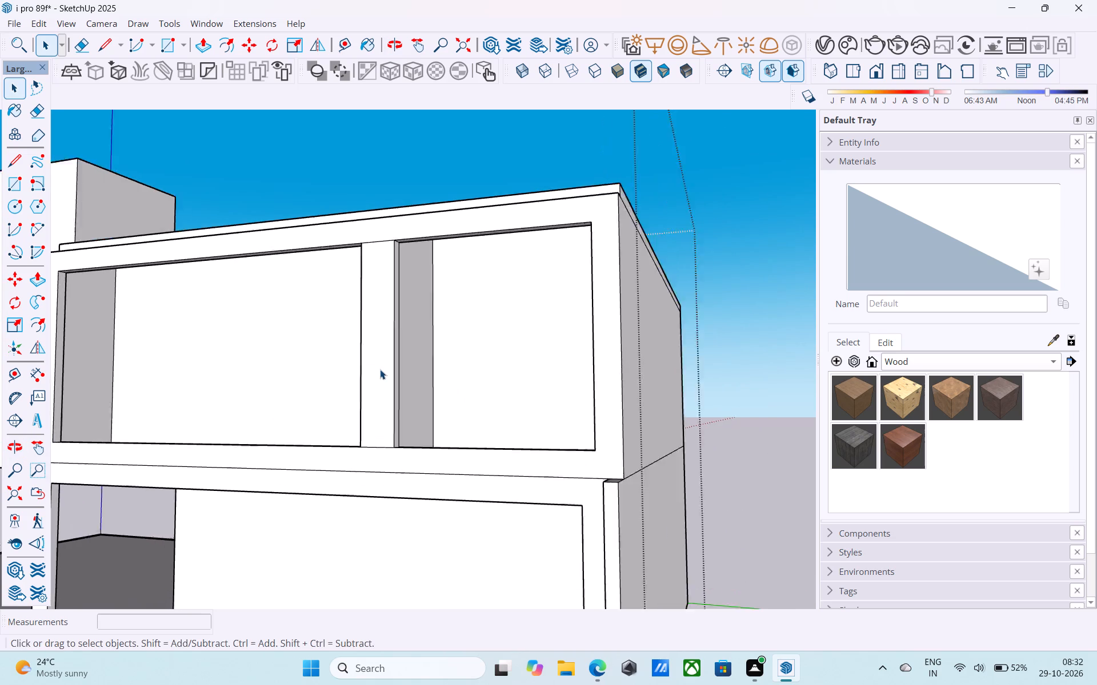
scroll(380, 369, up, 2)
scroll(380, 369, down, 2)
shift+middle_drag(383, 377, 394, 416)
middle_drag(440, 429, 450, 428)
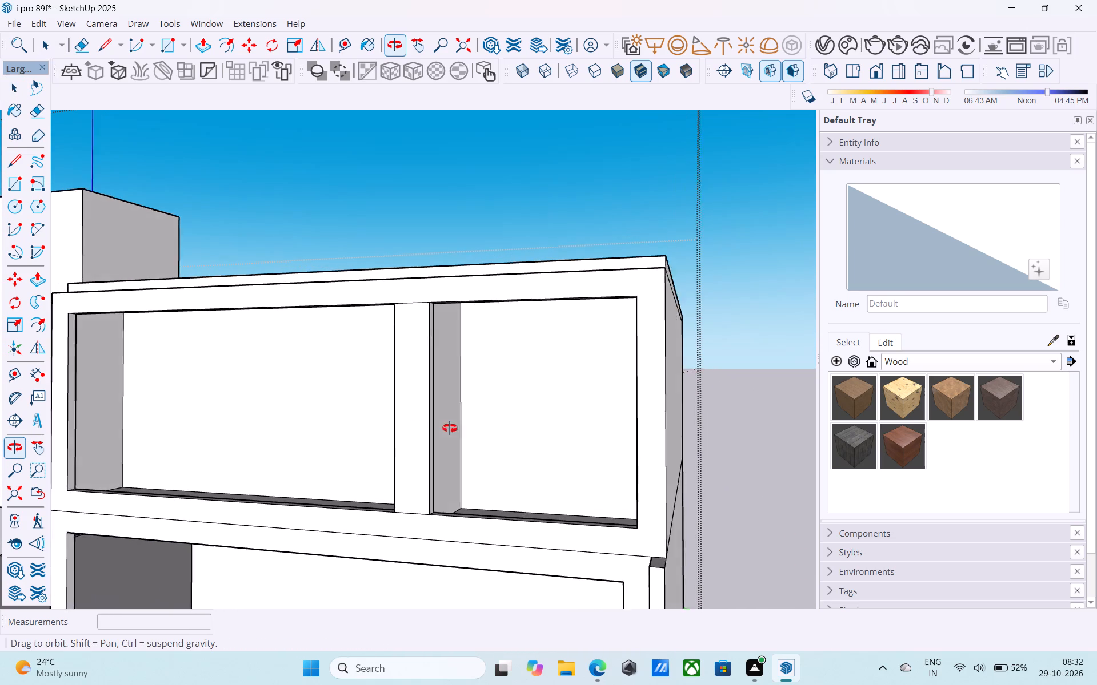
middle_drag(450, 428, 395, 425)
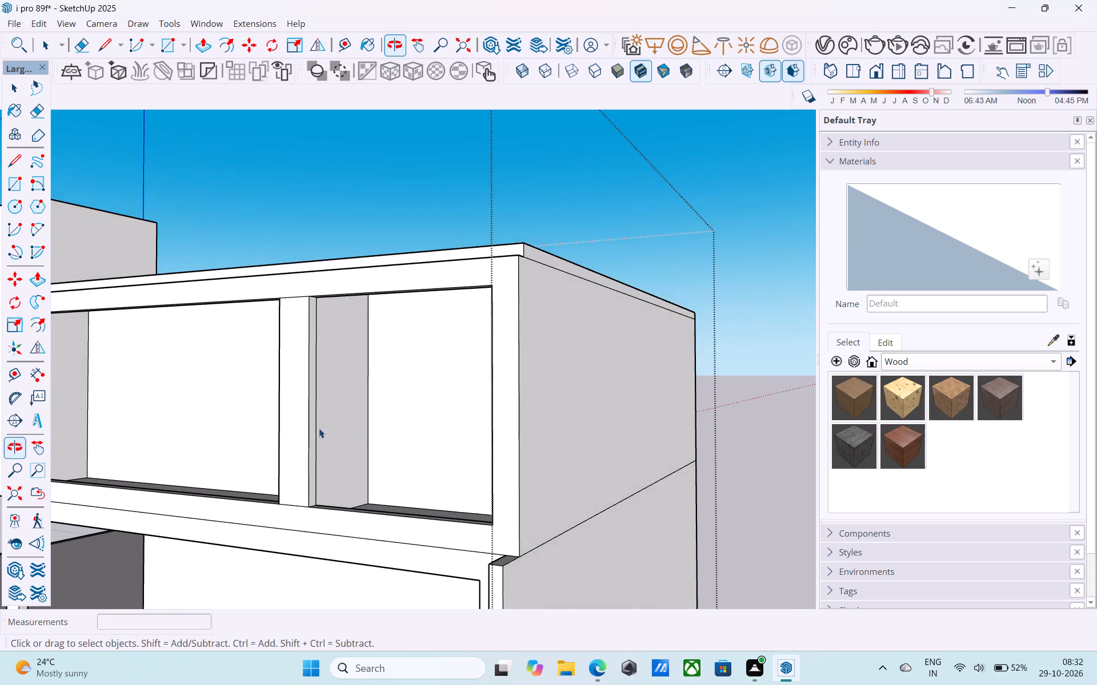
scroll(304, 427, up, 4)
key(e)
drag(316, 412, 323, 408)
key(space)
Thin the upper-floor divider by pushing its side face, on the narrower opening's side, inward 6".
click(323, 408)
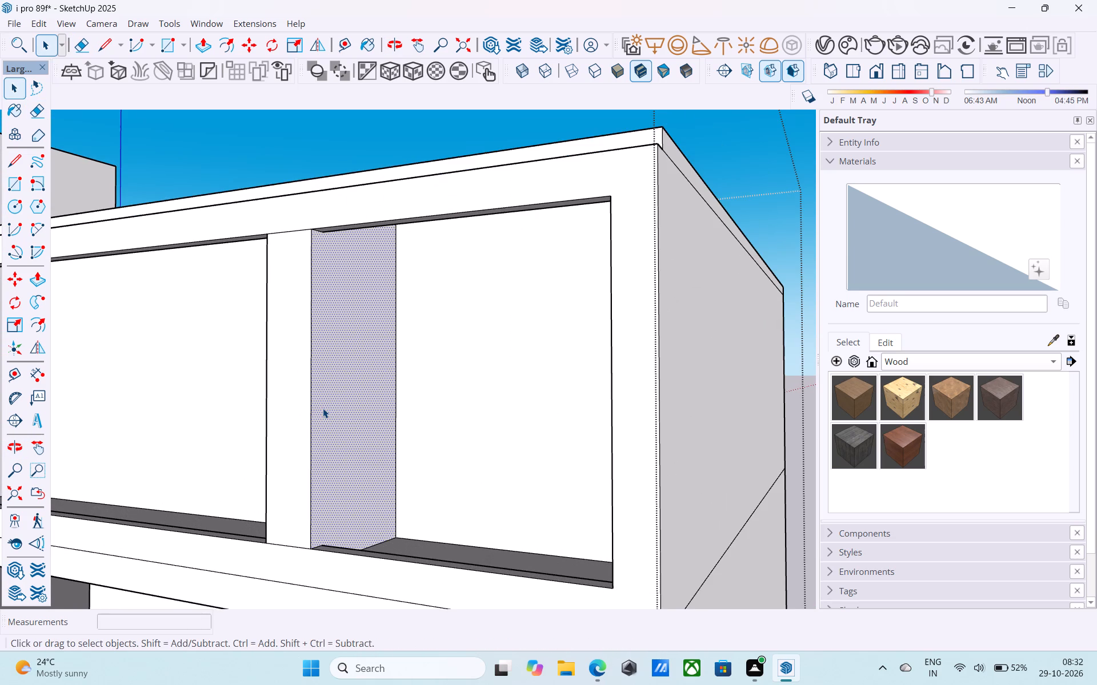
key(p)
click(323, 408)
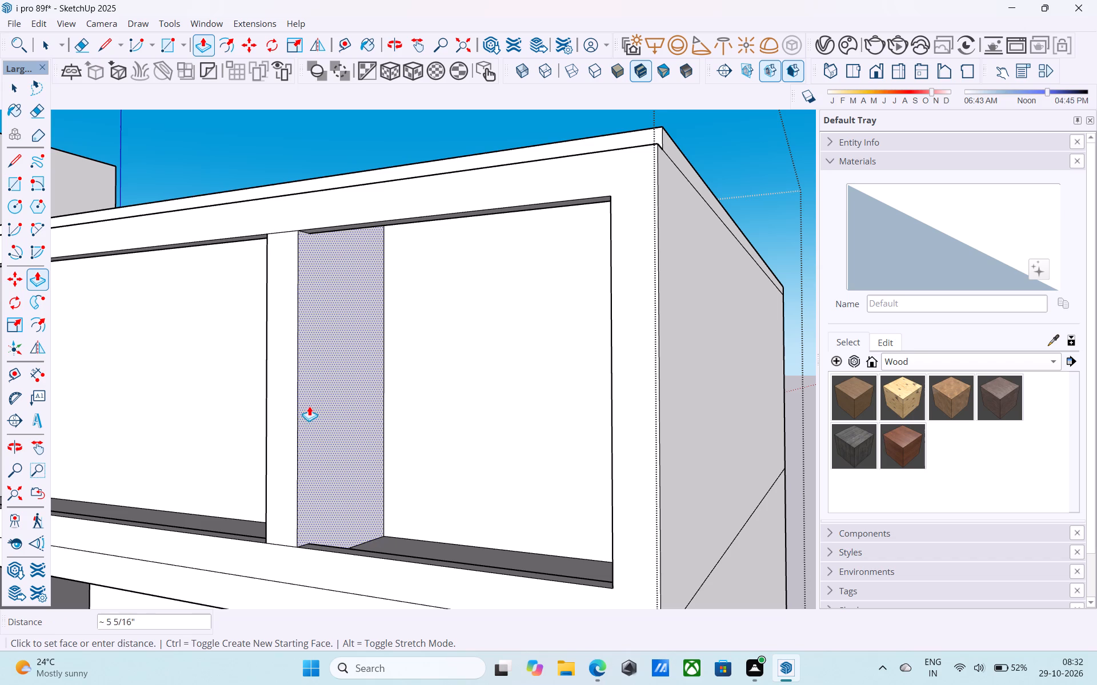
text(1')
key(Return)
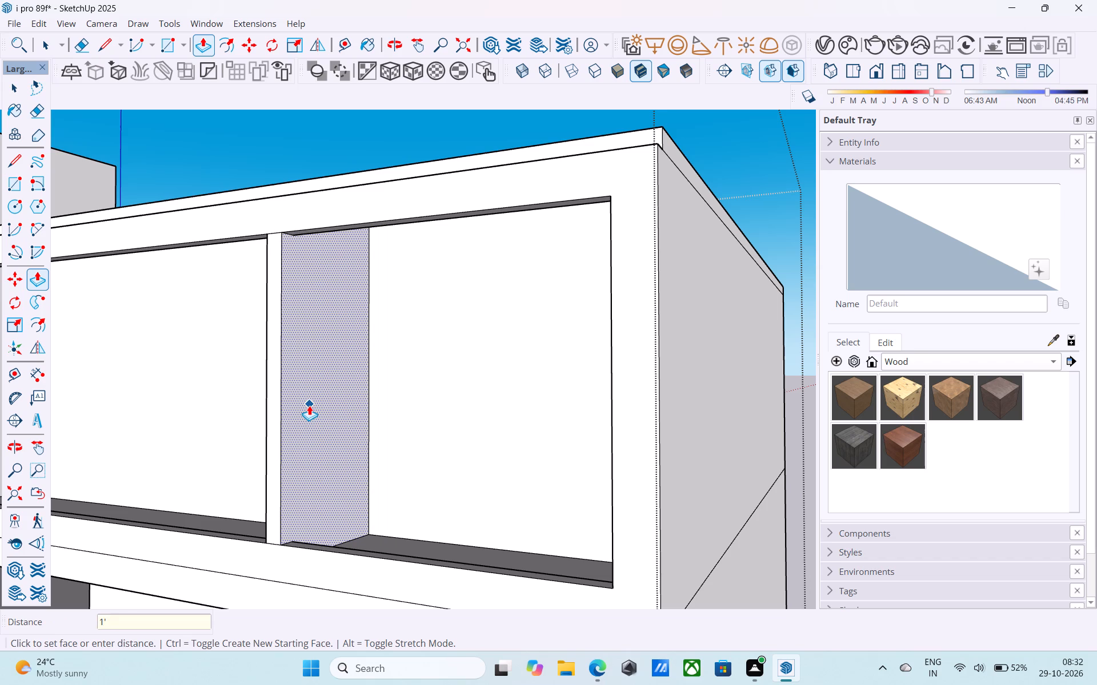
text(6")
key(Return)
key(space)
Erase the leftover vertical line on the upper-floor divider's side facing the wider front opening.
middle_drag(309, 405, 399, 419)
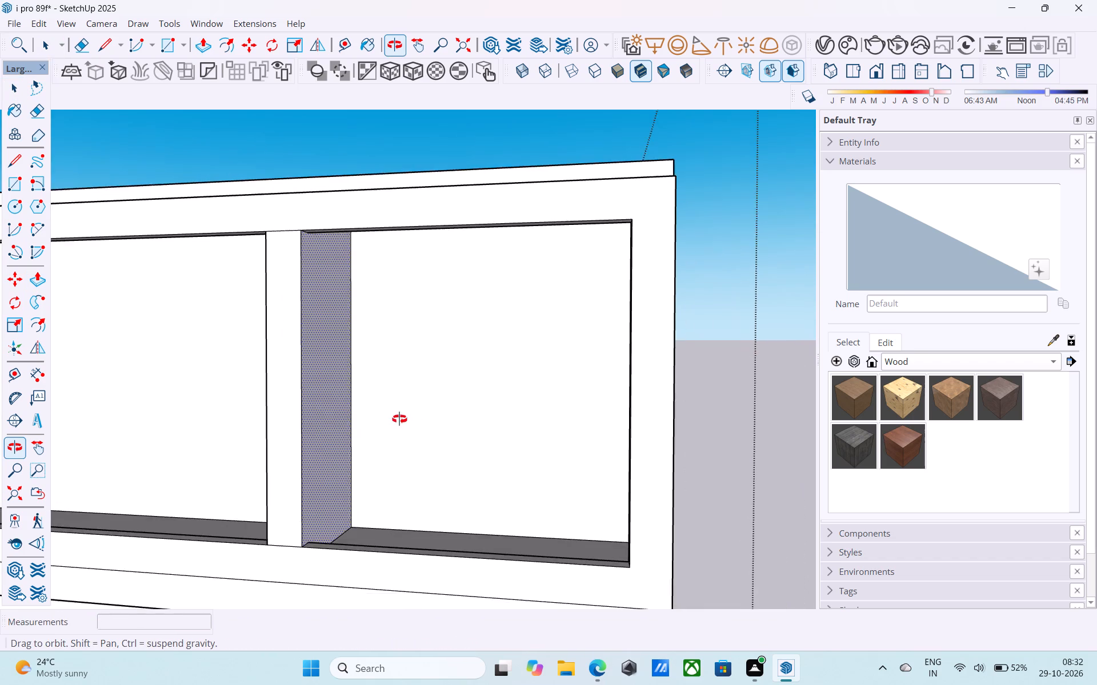
middle_drag(399, 419, 474, 431)
scroll(479, 433, down, 5)
middle_drag(451, 437, 608, 449)
scroll(602, 437, up, 6)
key(e)
click(589, 424)
key(space)
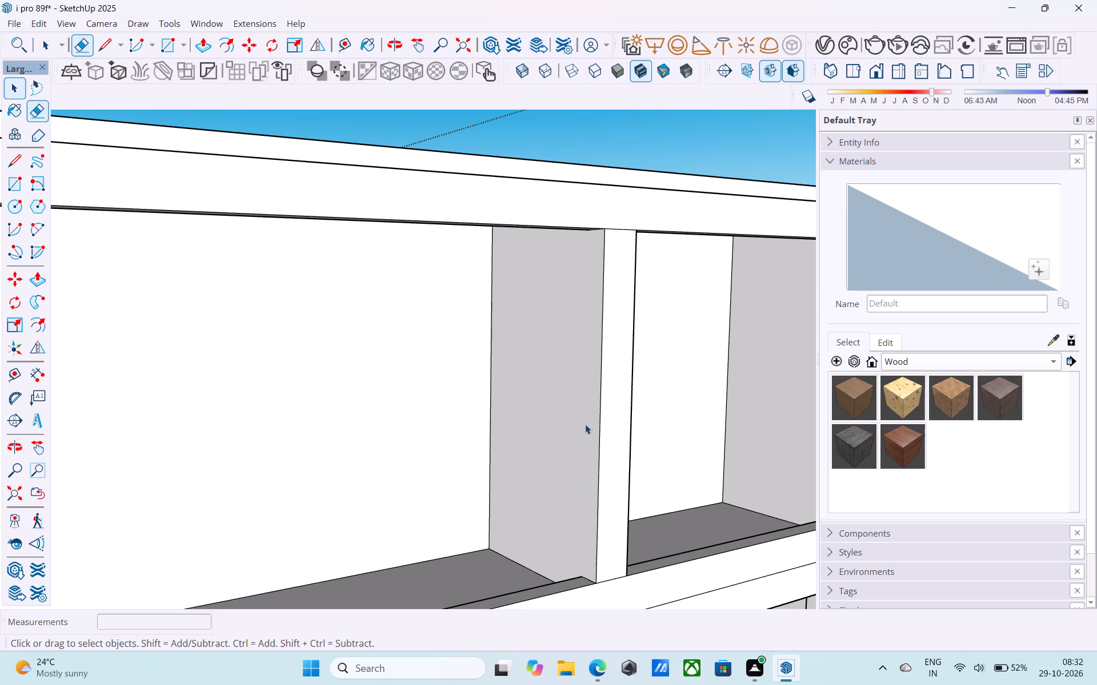
Save the model.
key(ctrl+s)
Examine the divider and the upper-floor front openings together with the shaft and roof edge.
scroll(631, 390, down, 5)
middle_drag(640, 421, 643, 438)
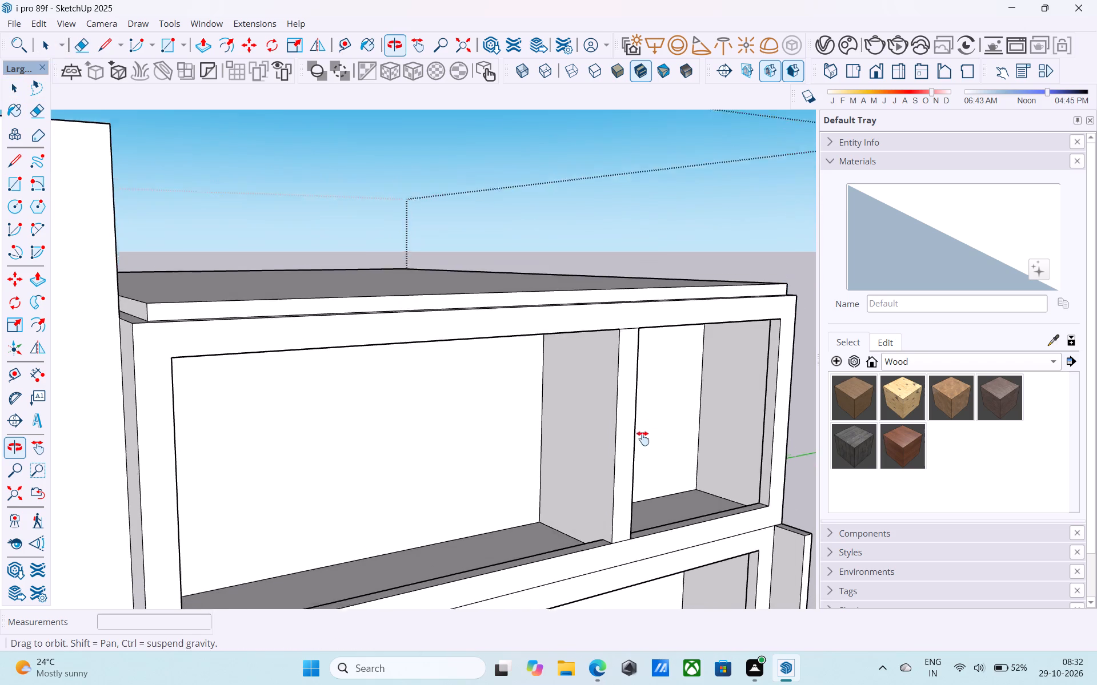
middle_drag(643, 438, 647, 447)
scroll(624, 459, down, 3)
shift+middle_drag(629, 487, 648, 448)
middle_drag(648, 448, 647, 451)
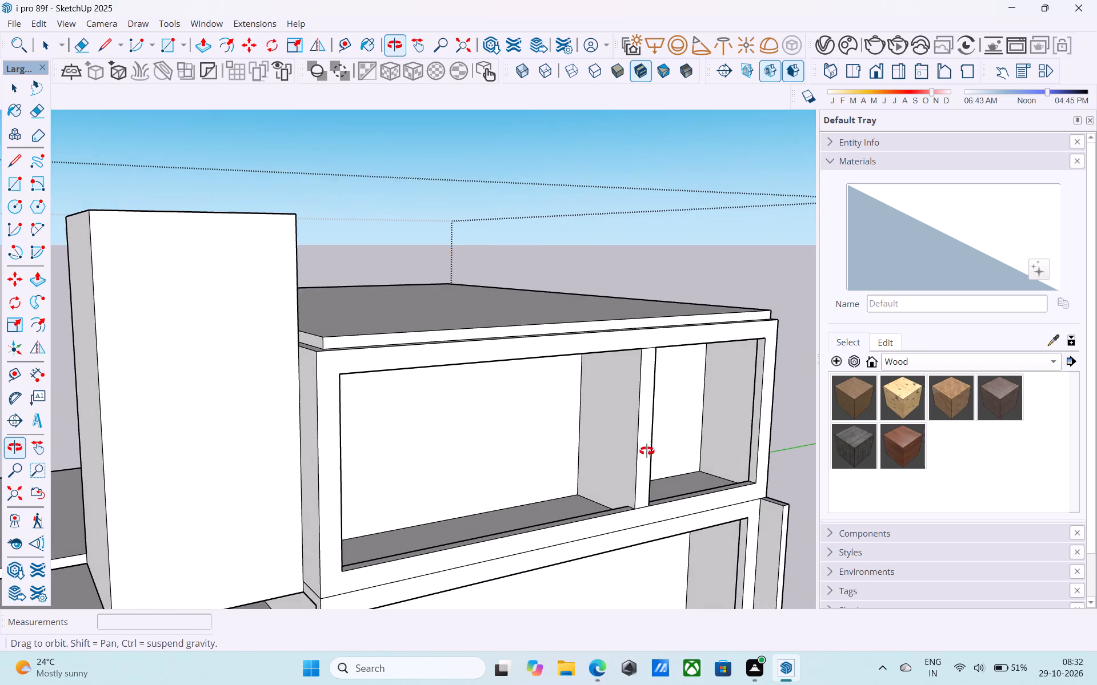
middle_drag(647, 451, 653, 445)
middle_drag(604, 457, 607, 472)
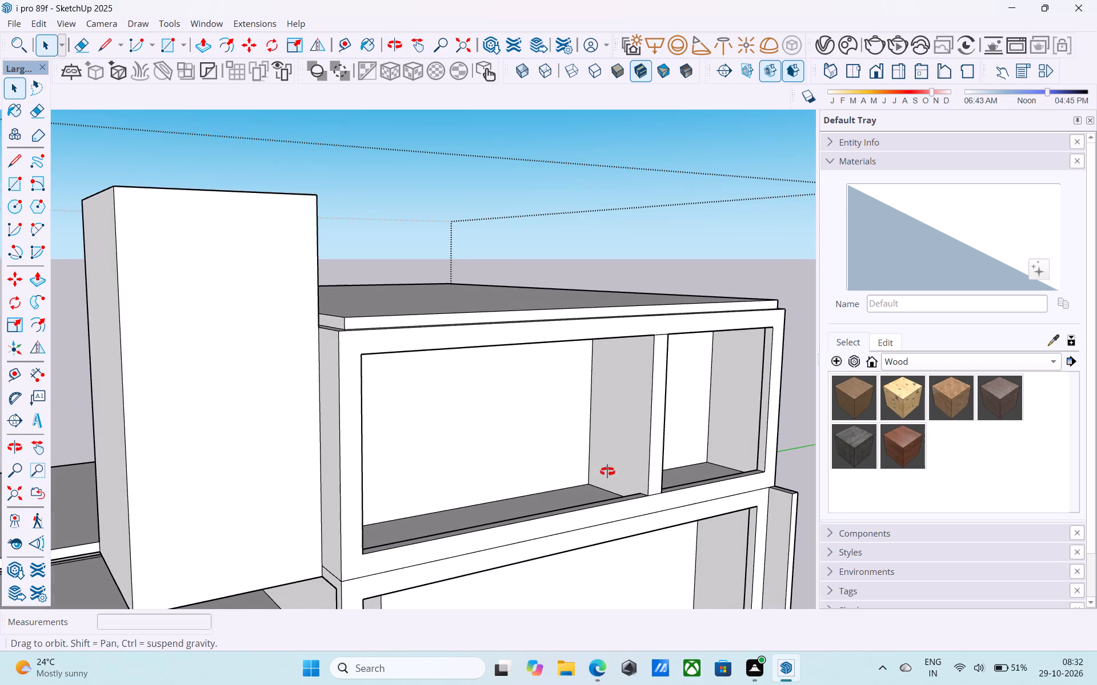
Pull the roof slab's front edge face outward about 5" so it is flush with the upper-floor front frame.
middle_drag(607, 472, 638, 570)
middle_drag(637, 569, 464, 516)
scroll(464, 516, up, 5)
click(479, 460)
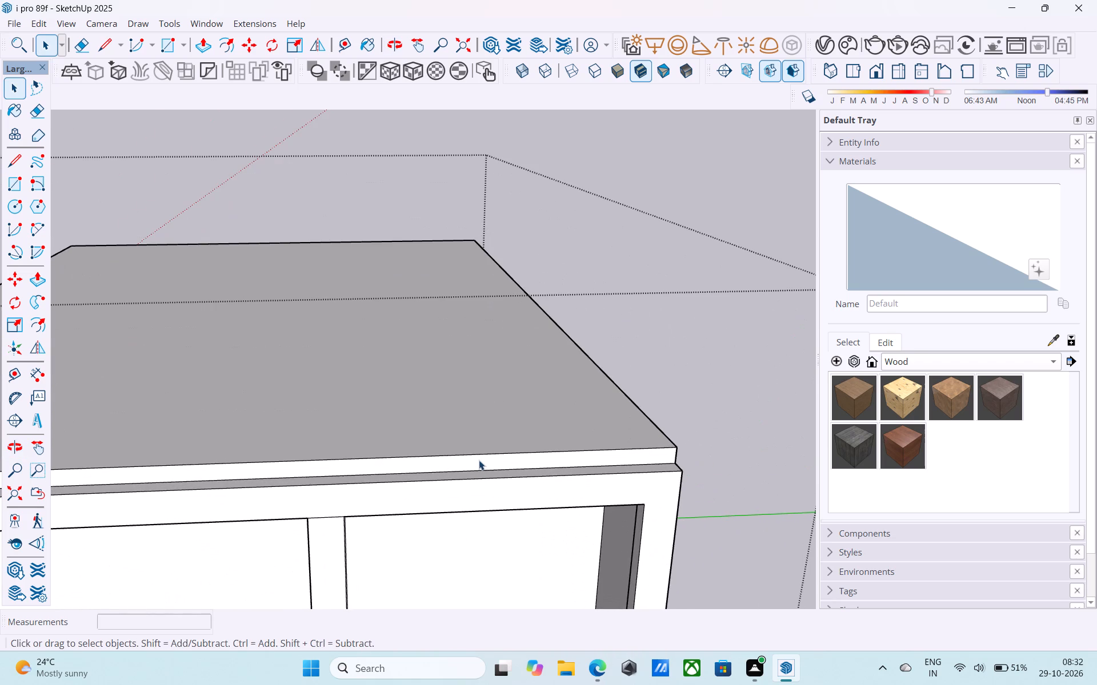
key(p)
click(479, 460)
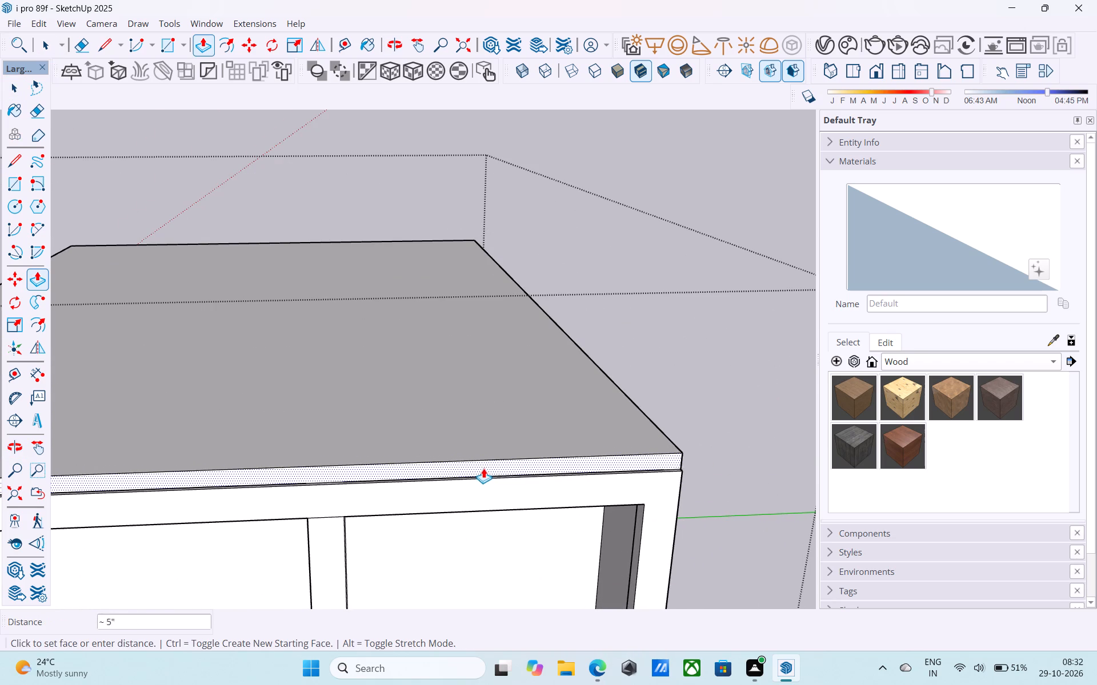
click(484, 471)
key(space)
Examine the roof slab's front edge, the beam below it and the upper-floor openings from below and from the front.
scroll(484, 471, up, 1)
scroll(484, 471, down, 5)
middle_drag(484, 471, 628, 328)
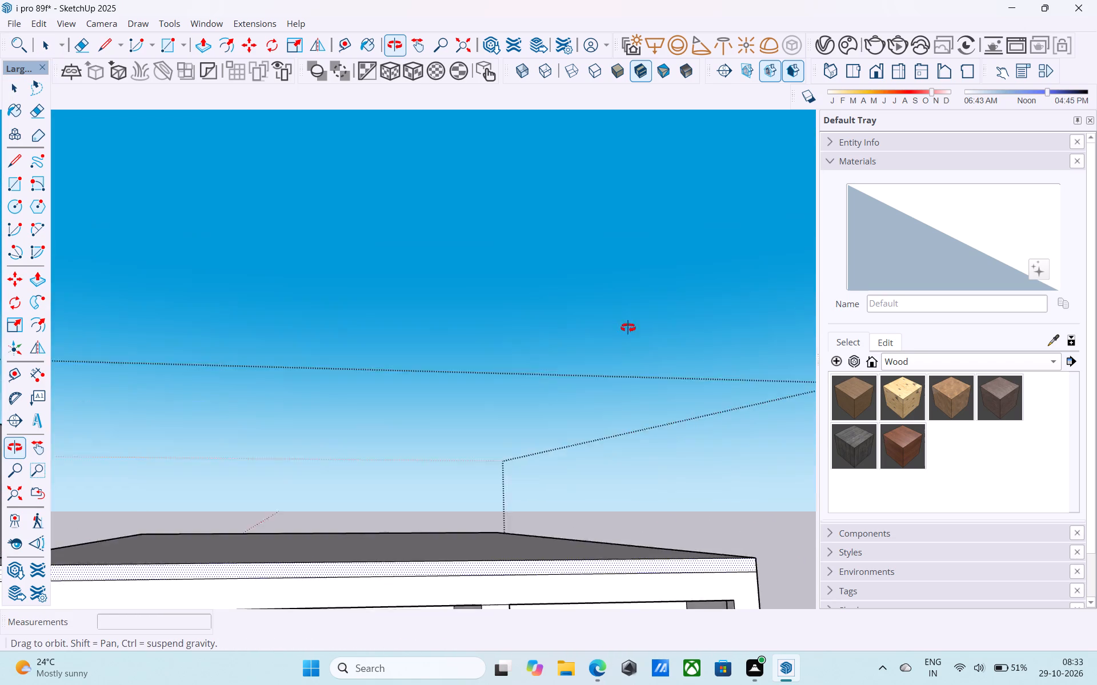
middle_drag(628, 328, 630, 319)
shift+middle_drag(568, 534, 660, 345)
middle_drag(499, 469, 548, 363)
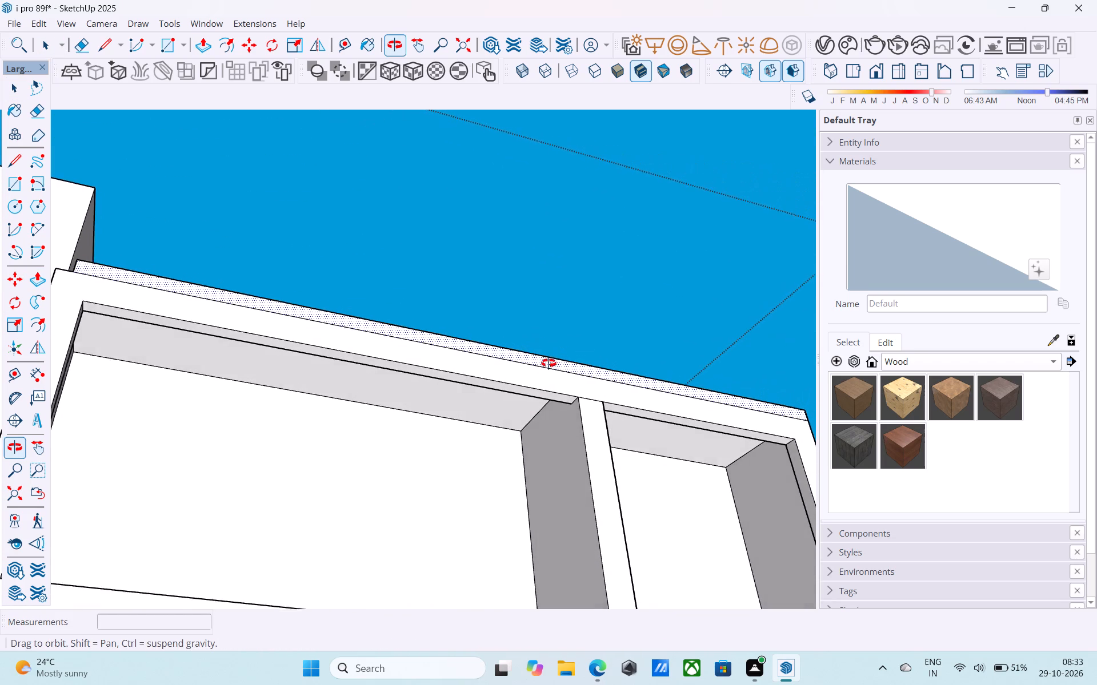
middle_drag(548, 363, 588, 358)
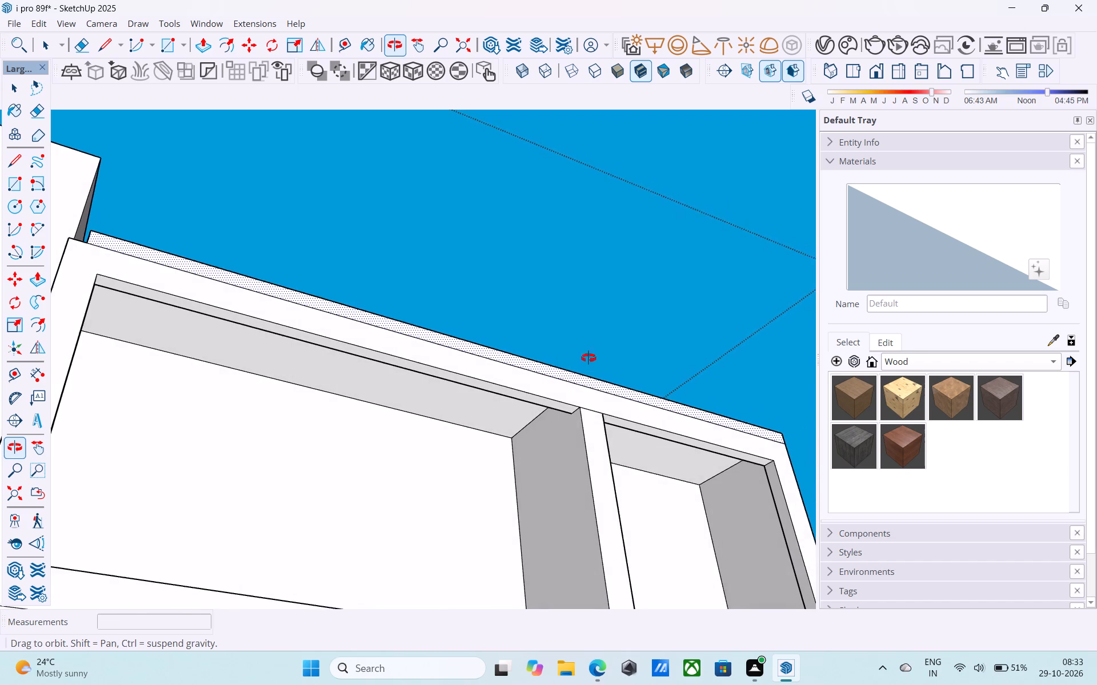
middle_drag(588, 358, 598, 353)
shift+middle_drag(617, 394, 792, 422)
scroll(582, 499, up, 2)
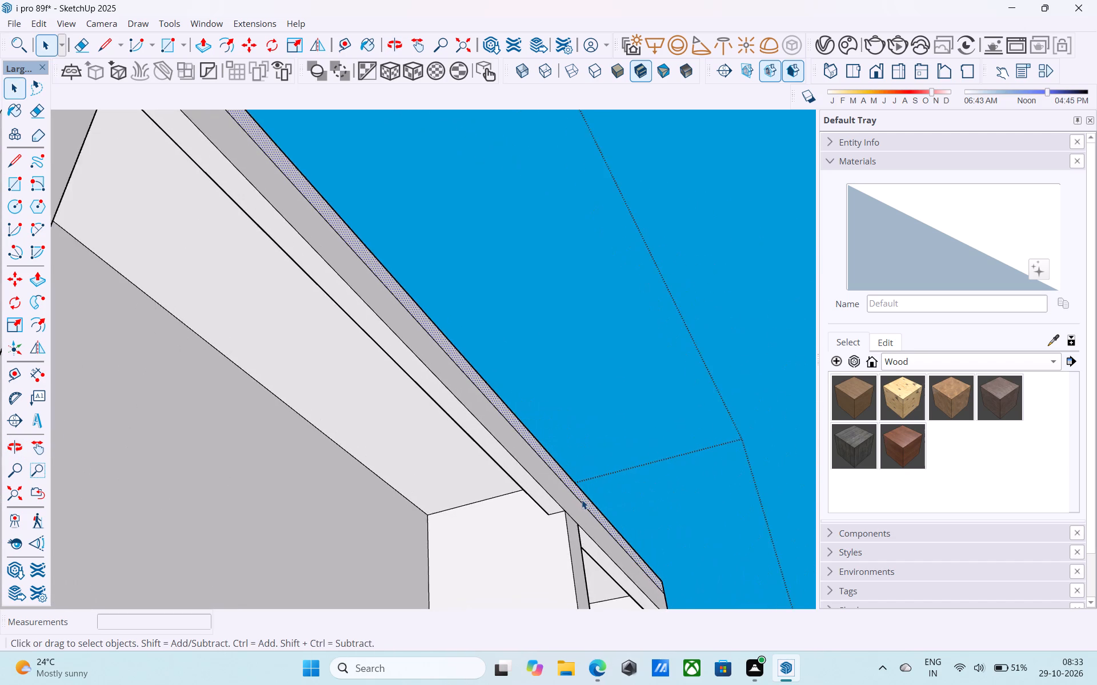
scroll(582, 499, up, 11)
middle_drag(568, 511, 754, 582)
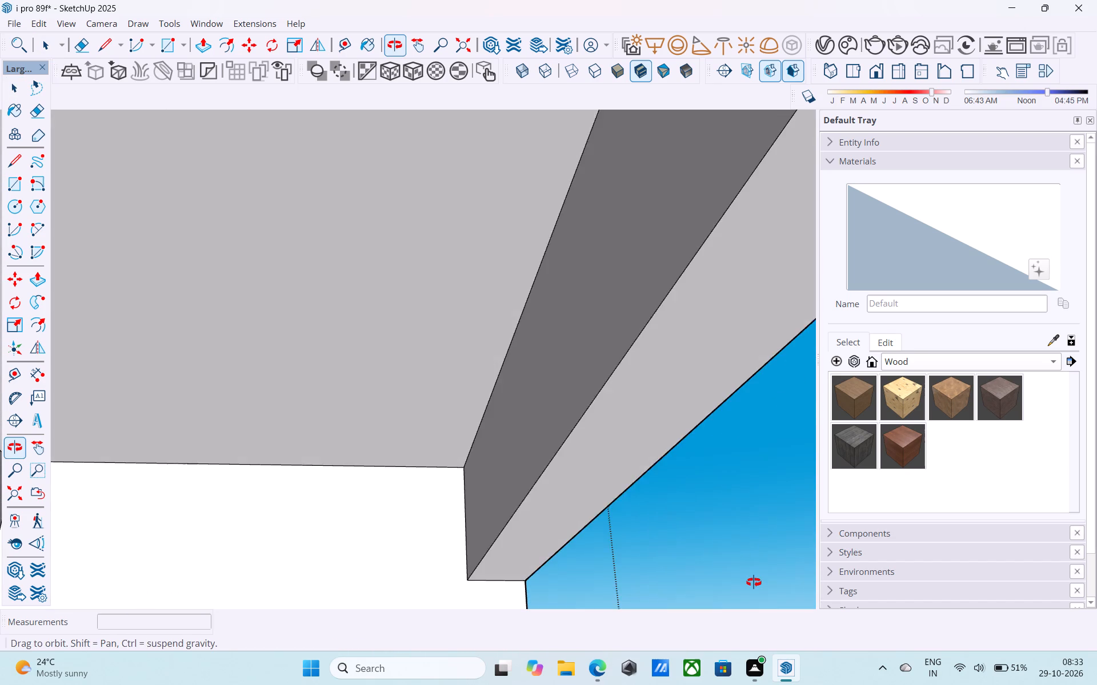
middle_drag(754, 582, 522, 618)
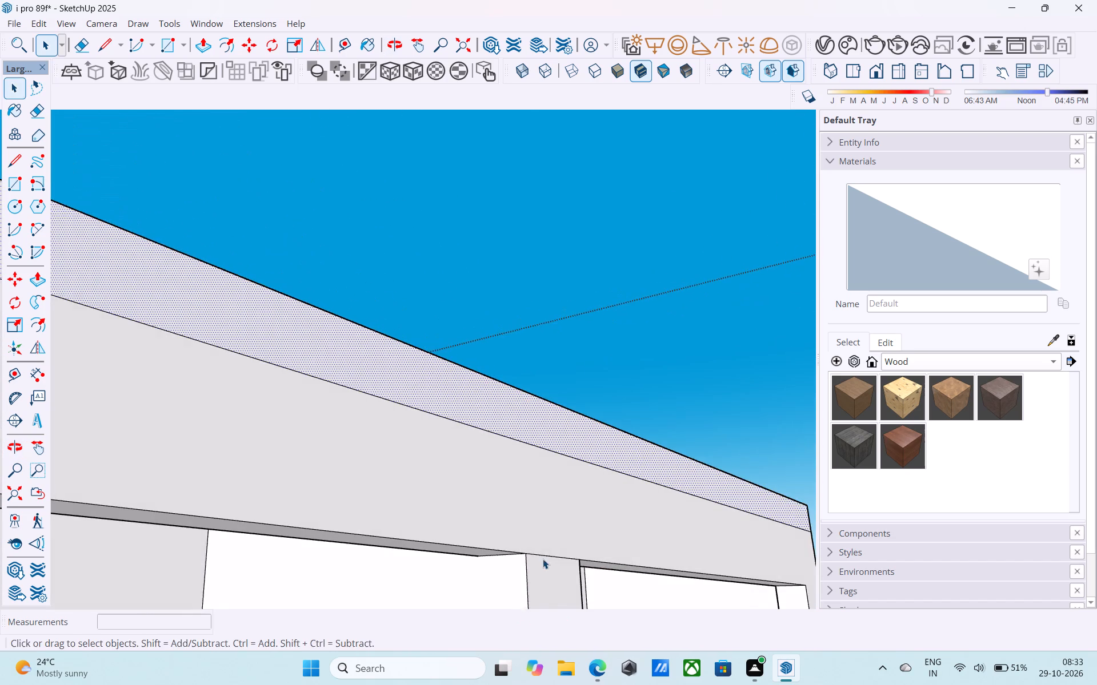
scroll(544, 558, down, 3)
shift+middle_drag(618, 519, 657, 494)
scroll(661, 492, down, 12)
middle_drag(661, 492, 652, 490)
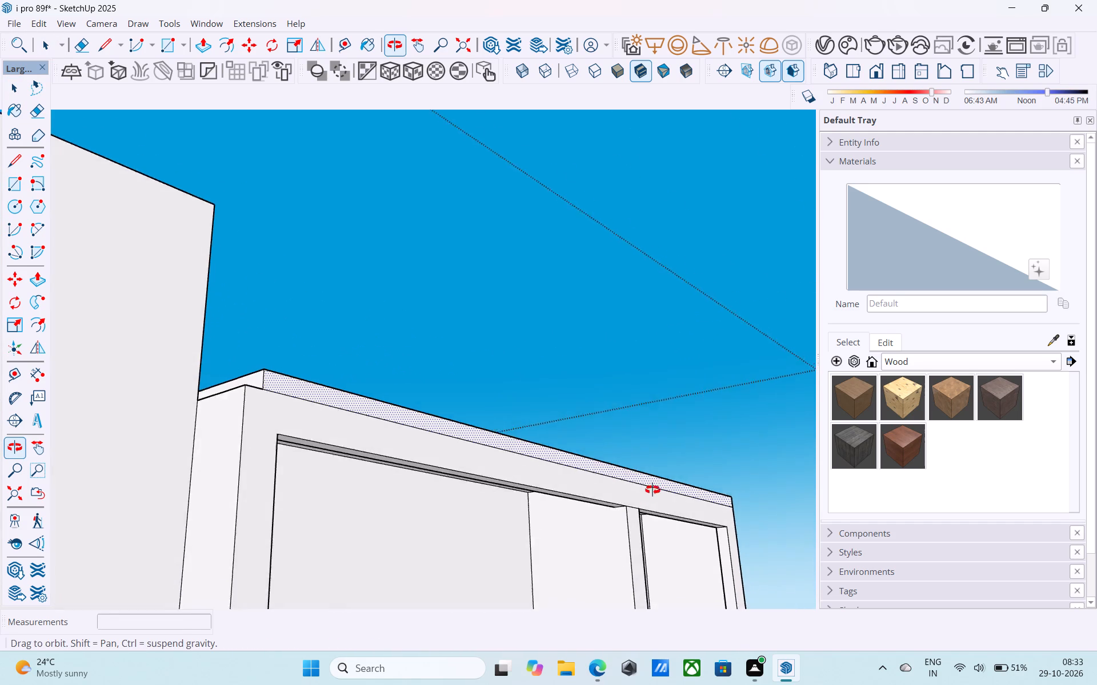
middle_drag(652, 490, 661, 477)
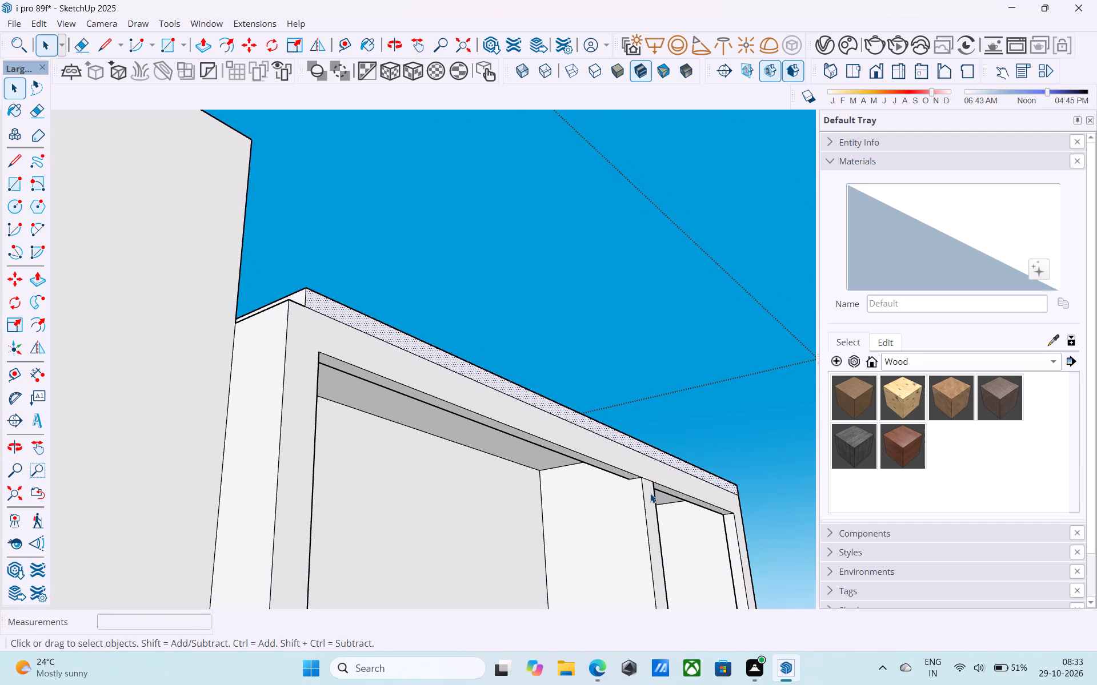
scroll(650, 493, up, 7)
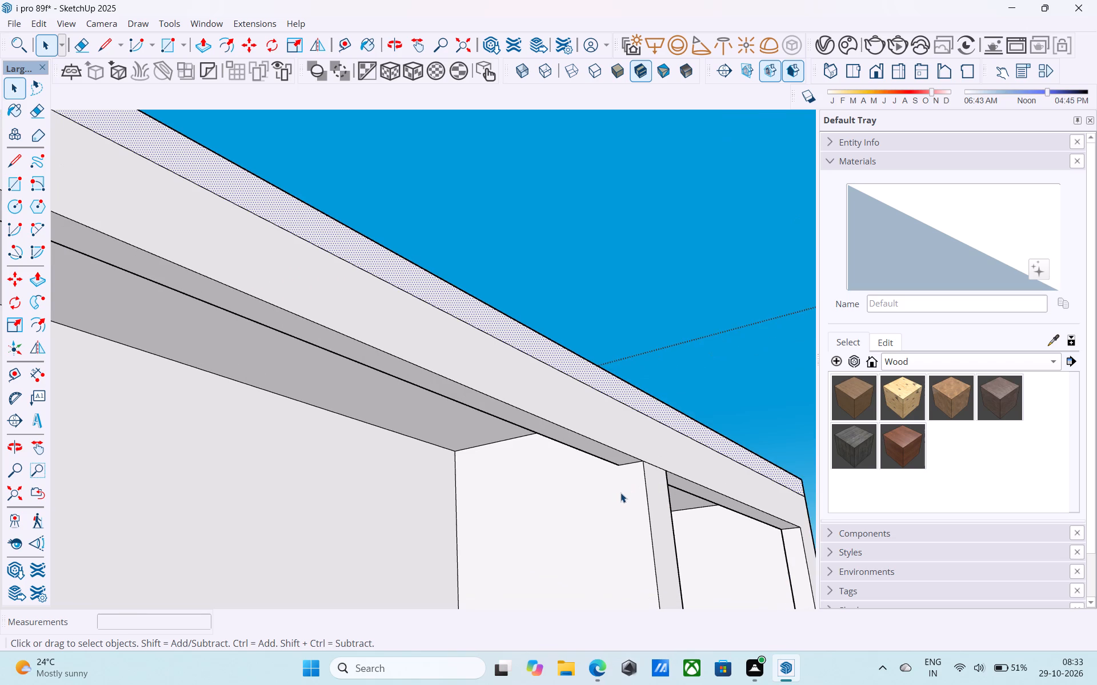
middle_drag(620, 493, 632, 486)
scroll(632, 486, down, 8)
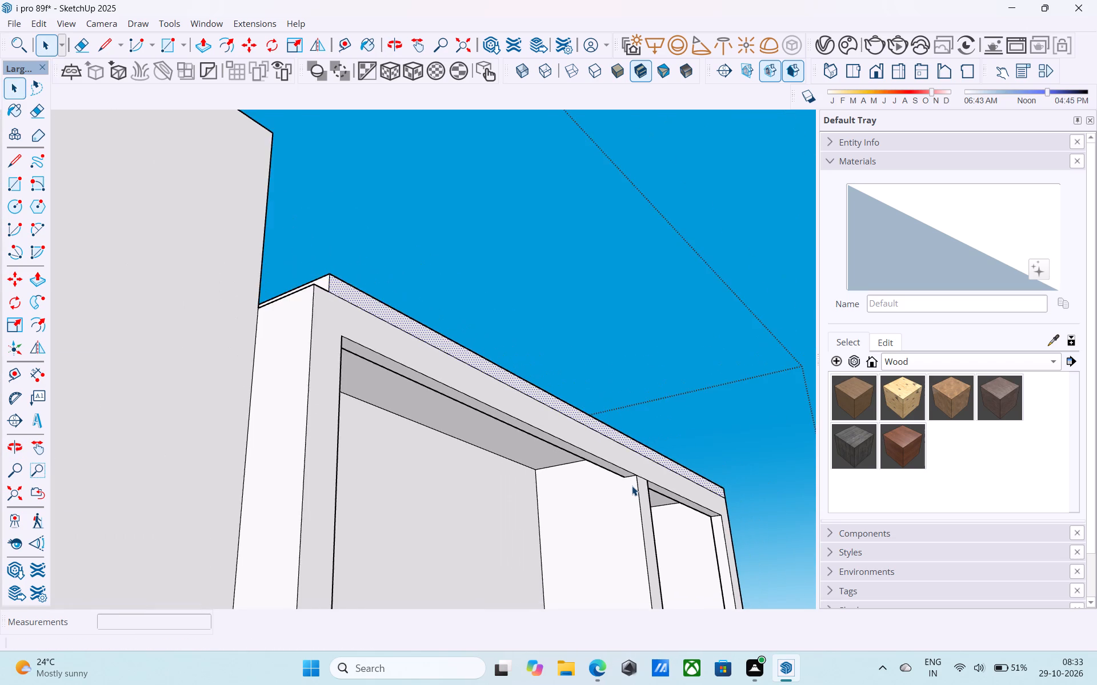
scroll(632, 486, down, 4)
middle_drag(632, 486, 486, 539)
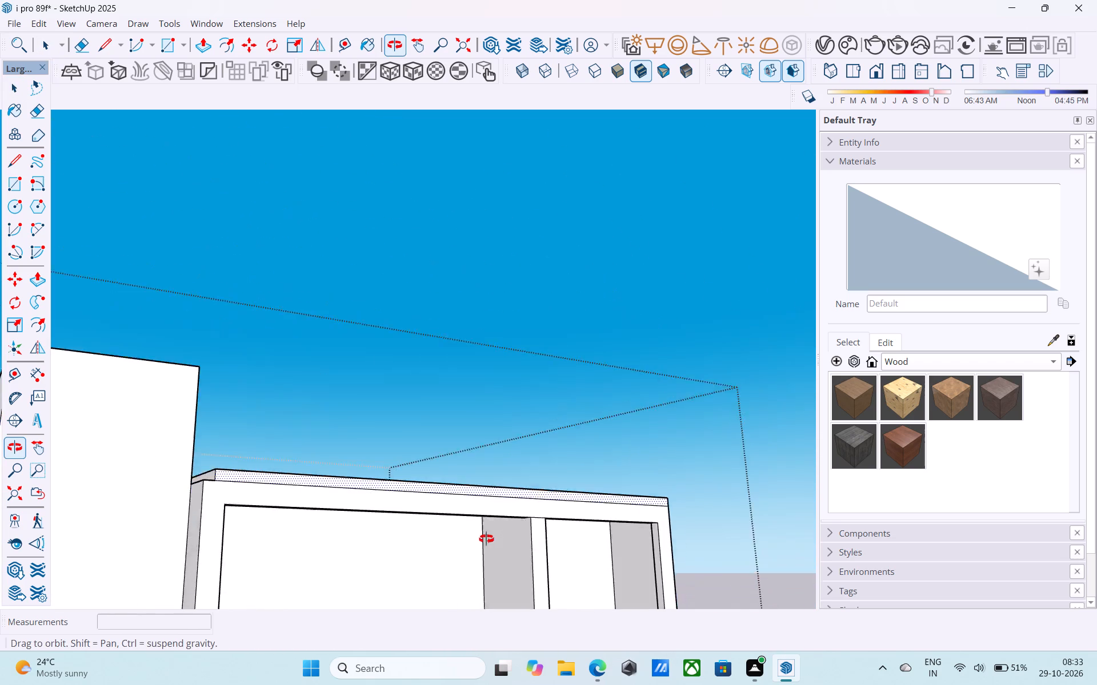
middle_drag(486, 539, 486, 539)
scroll(486, 534, down, 4)
middle_drag(571, 509, 587, 521)
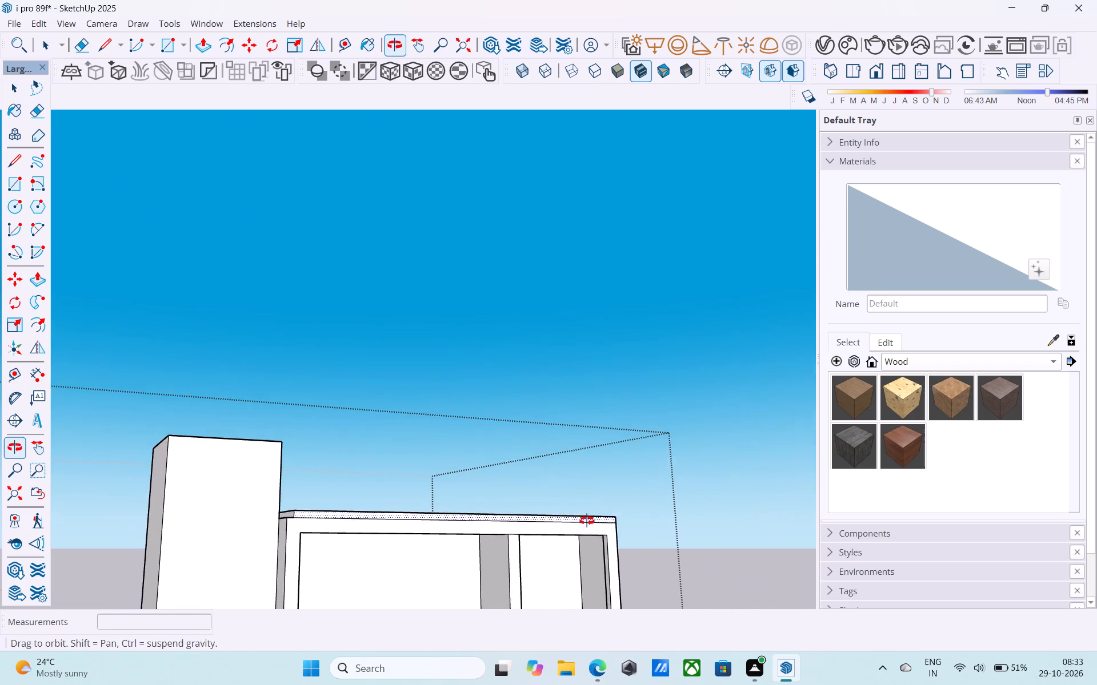
middle_drag(587, 521, 532, 459)
middle_drag(532, 459, 523, 461)
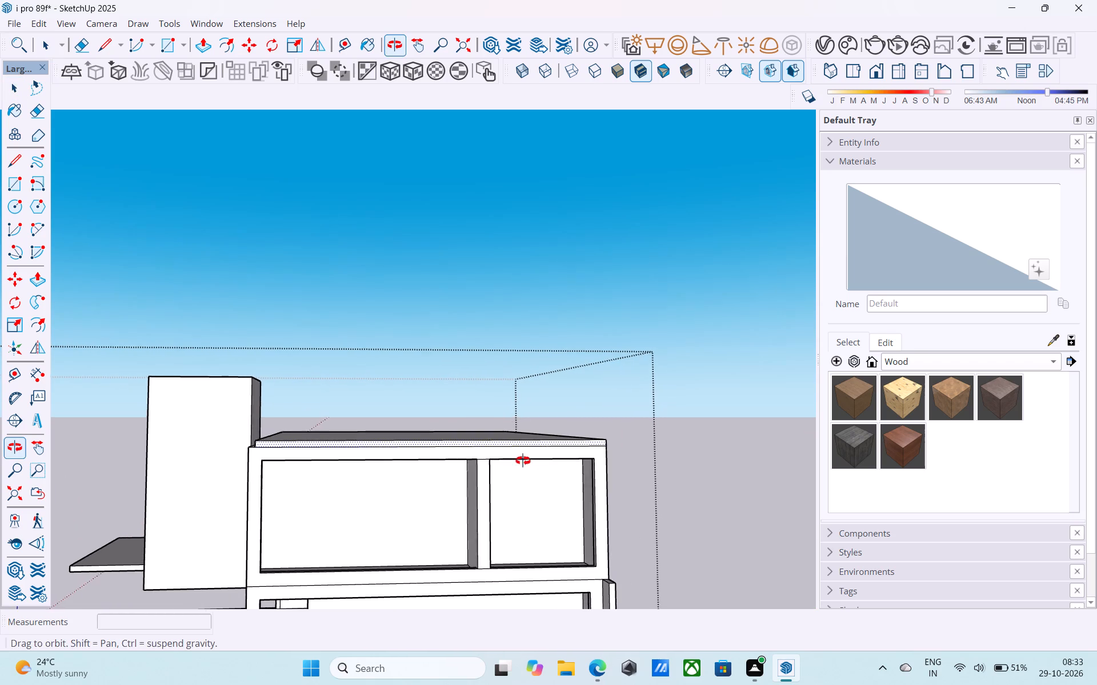
middle_drag(523, 461, 521, 462)
Draw a vertical line from the narrower opening's corner beside the divider up the beam, extending it 6" across the roof slab edge.
scroll(521, 463, up, 8)
key(l)
scroll(471, 466, up, 2)
click(470, 458)
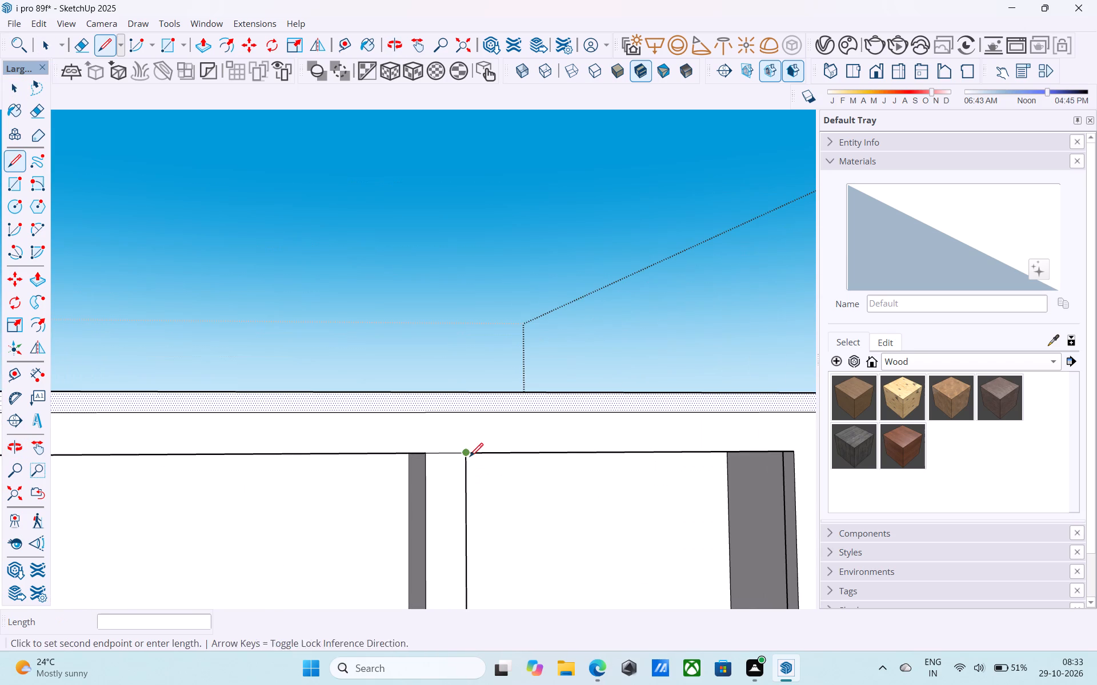
click(466, 410)
key(space)
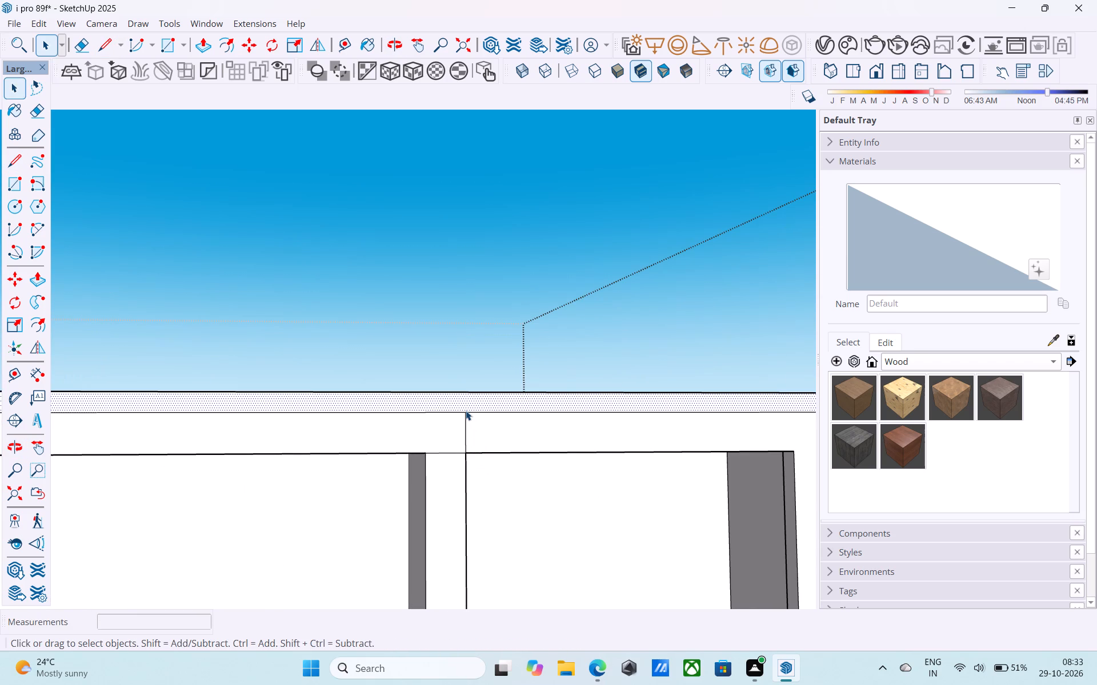
key(l)
scroll(466, 410, up, 1)
click(466, 410)
click(465, 393)
key(space)
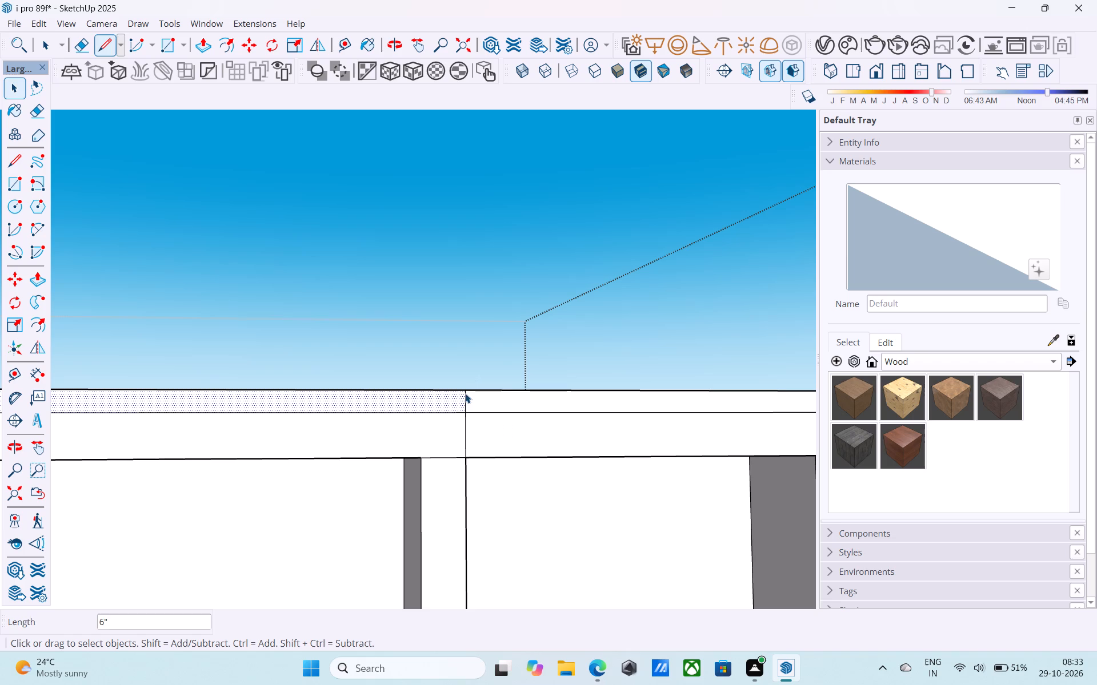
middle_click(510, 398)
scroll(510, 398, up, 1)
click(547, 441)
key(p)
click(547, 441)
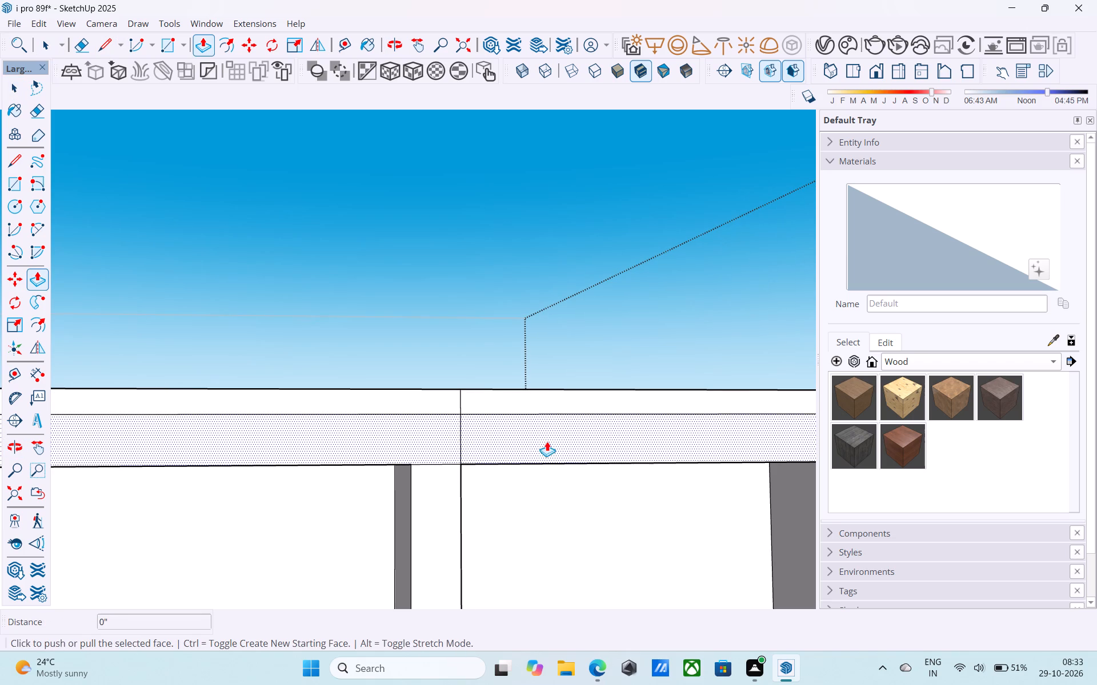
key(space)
Push the underside of the beam over the narrower upper-floor opening up 1' to the roof slab.
middle_drag(541, 492, 490, 370)
scroll(497, 381, up, 3)
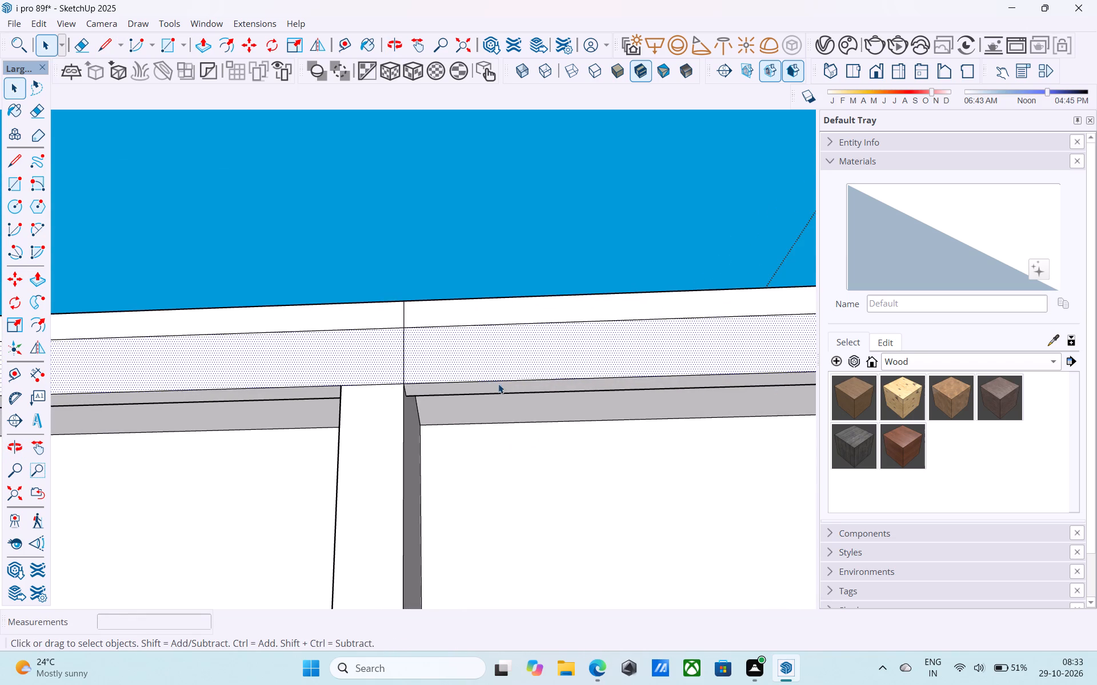
click(499, 389)
key(p)
click(505, 389)
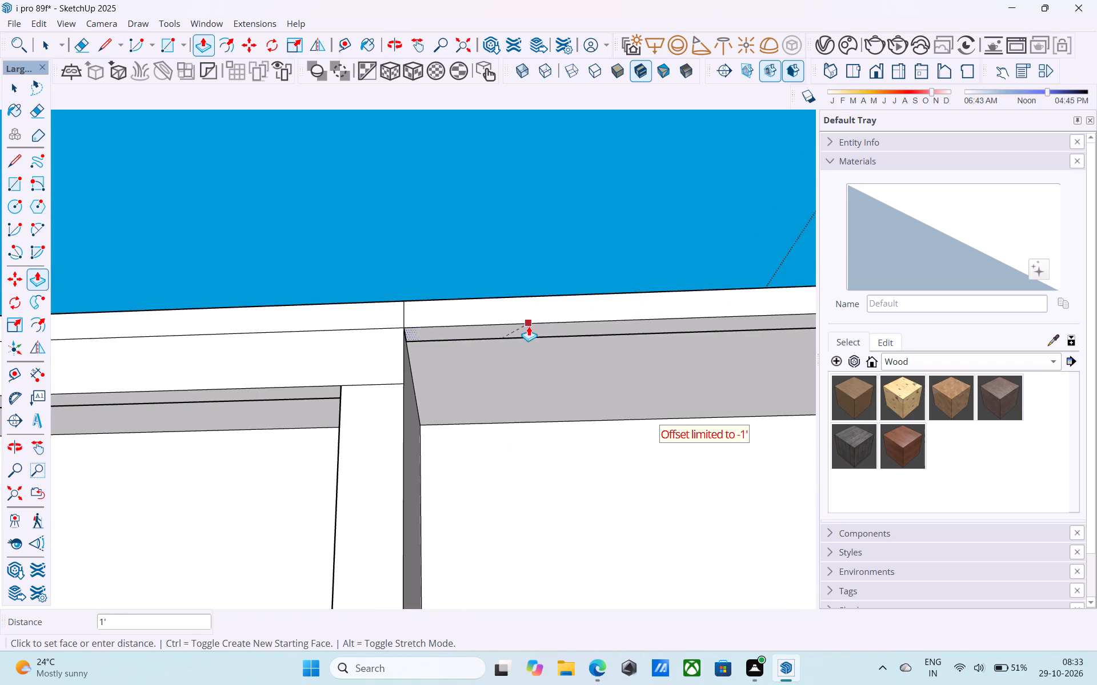
click(529, 326)
key(space)
Push the roof slab's edge face above the narrower opening back to the recessed rear wall, cutting a notch in the roof.
click(530, 313)
key(p)
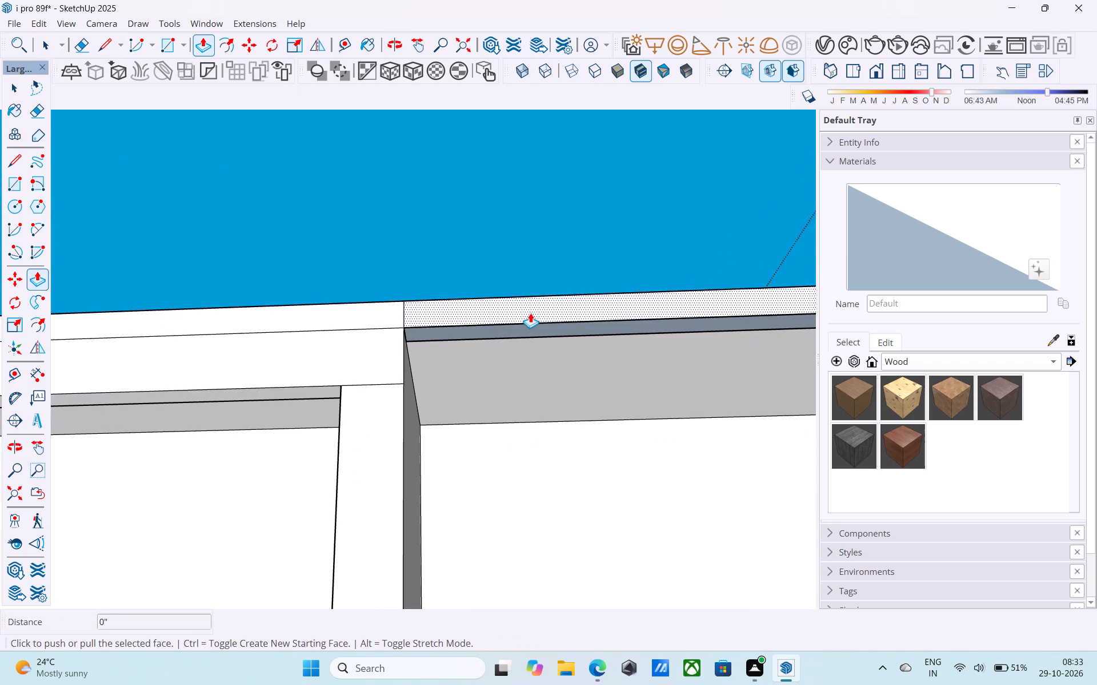
click(530, 313)
click(563, 452)
Erase the leftover ceiling edges over the narrower bay, including the strip along the side wall, to open it to the sky.
middle_drag(550, 407, 547, 422)
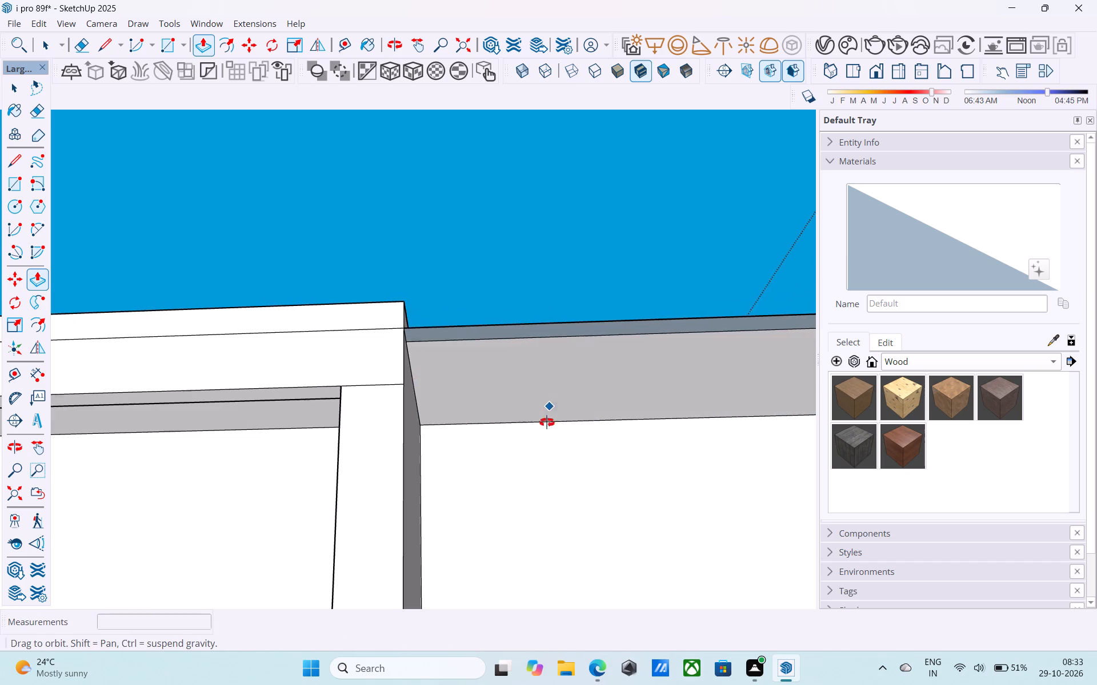
middle_drag(547, 422, 571, 620)
scroll(540, 487, down, 5)
middle_drag(549, 492, 558, 578)
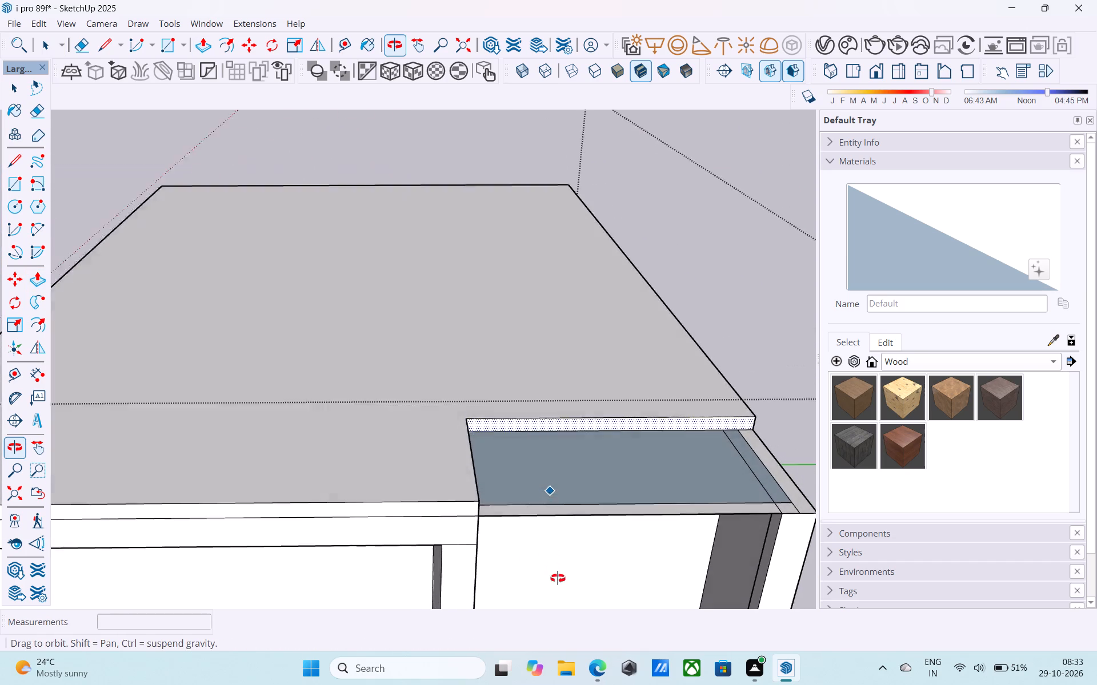
middle_drag(558, 578, 579, 591)
key(e)
drag(588, 507, 600, 525)
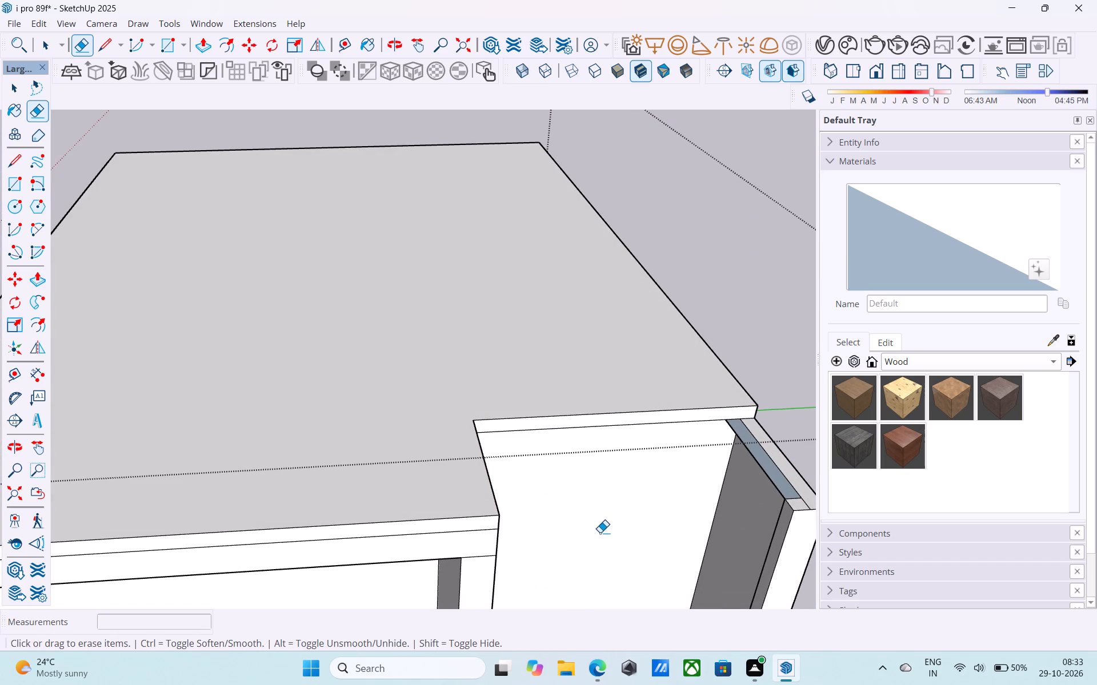
middle_drag(600, 533, 413, 531)
scroll(525, 465, up, 5)
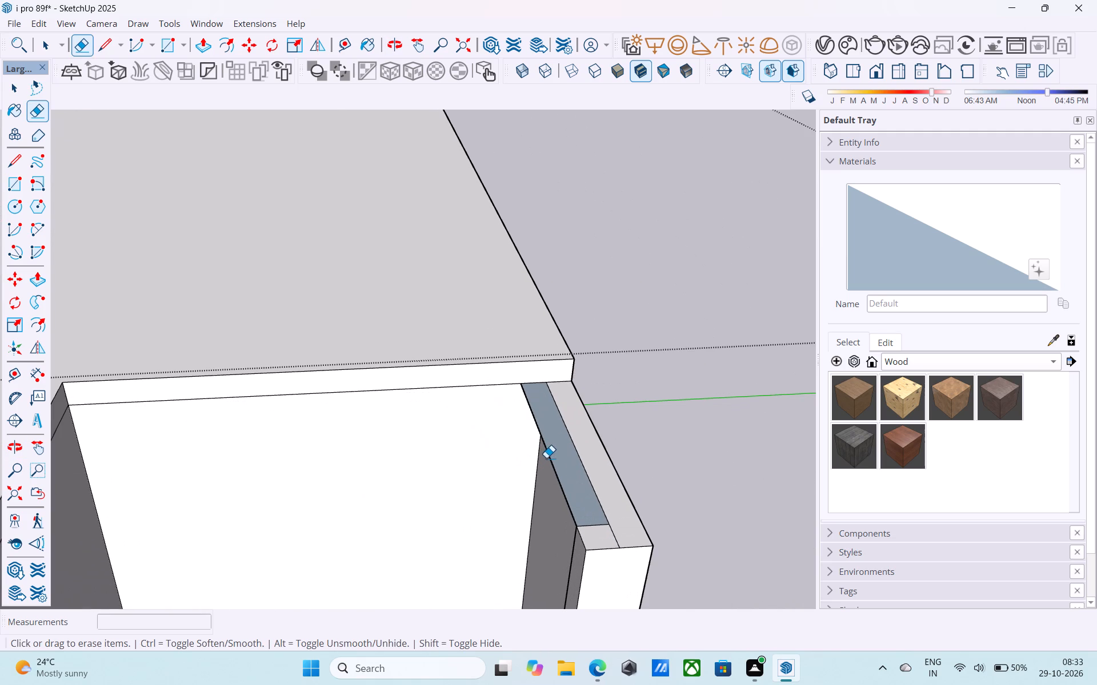
click(550, 458)
Examine the opened roof notch, the side wall's top end and the overall front of the house.
scroll(552, 466, down, 4)
shift+middle_drag(543, 472, 549, 308)
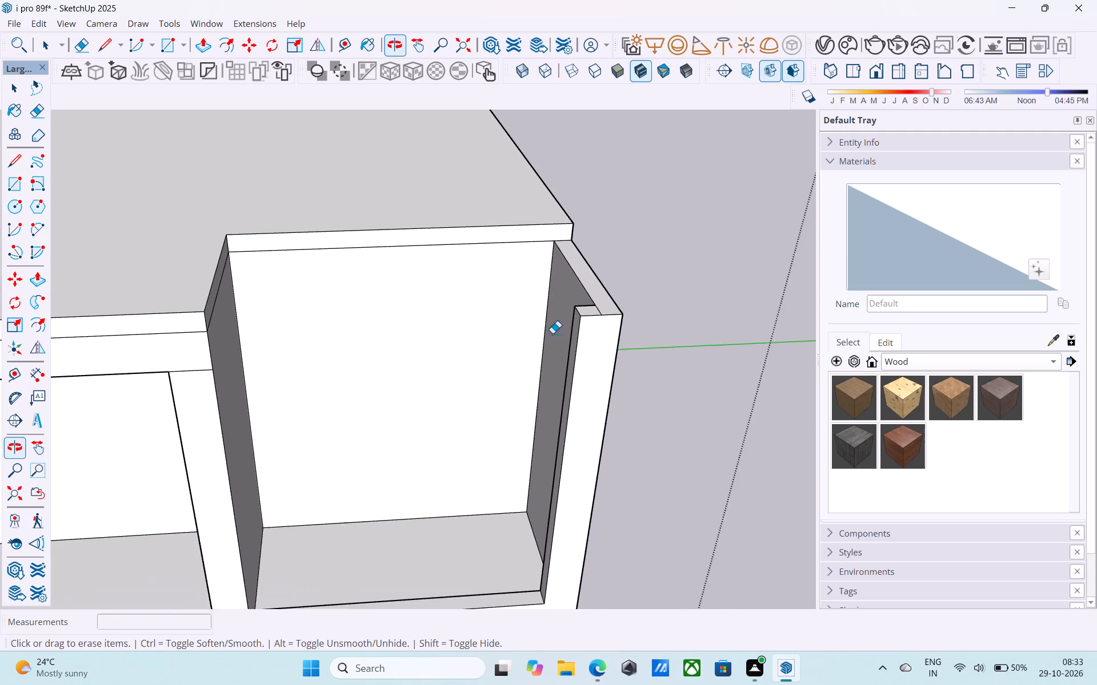
scroll(552, 380, down, 2)
middle_drag(559, 433, 643, 438)
scroll(671, 393, down, 12)
middle_drag(653, 460, 622, 418)
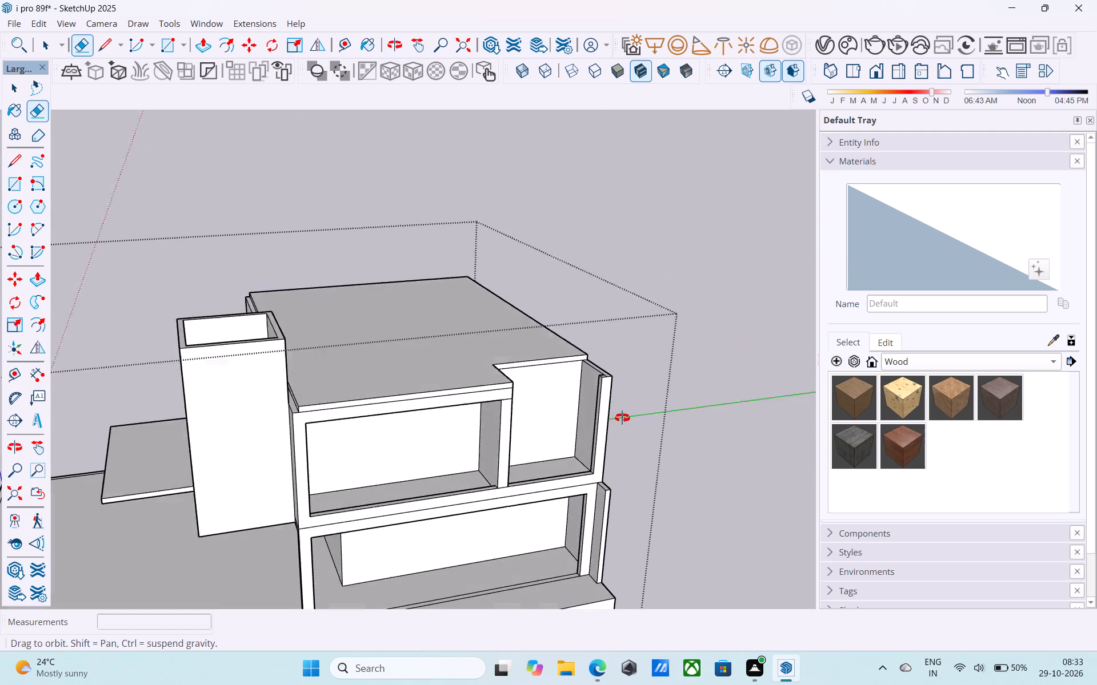
middle_drag(622, 418, 618, 394)
middle_drag(672, 439, 652, 427)
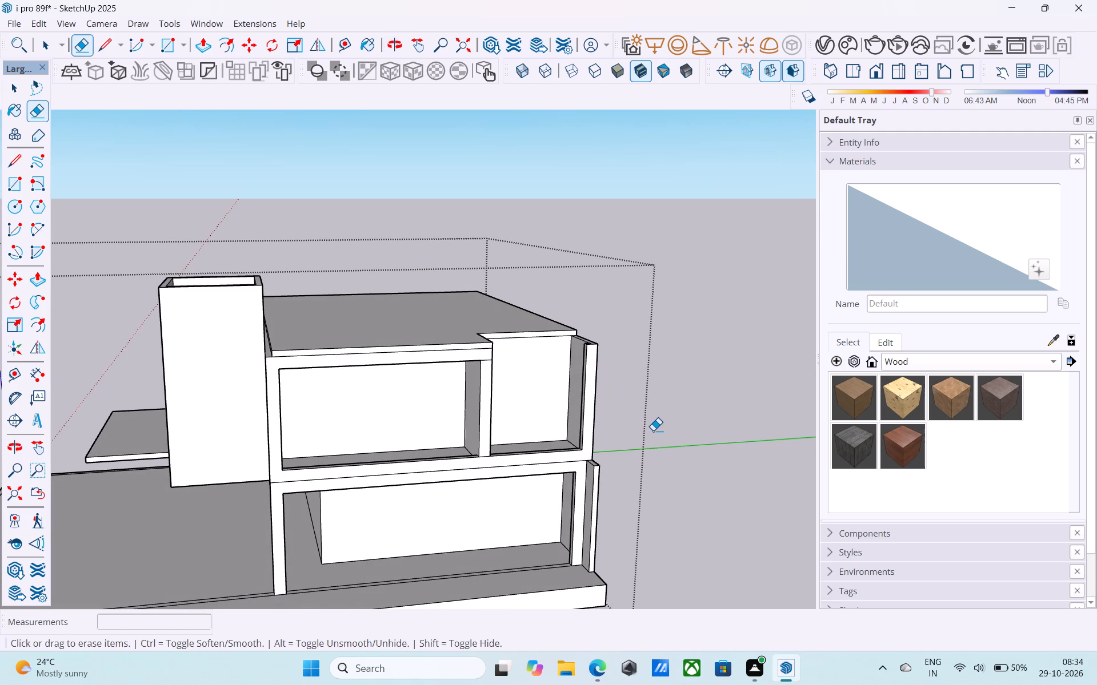
middle_drag(478, 510, 481, 418)
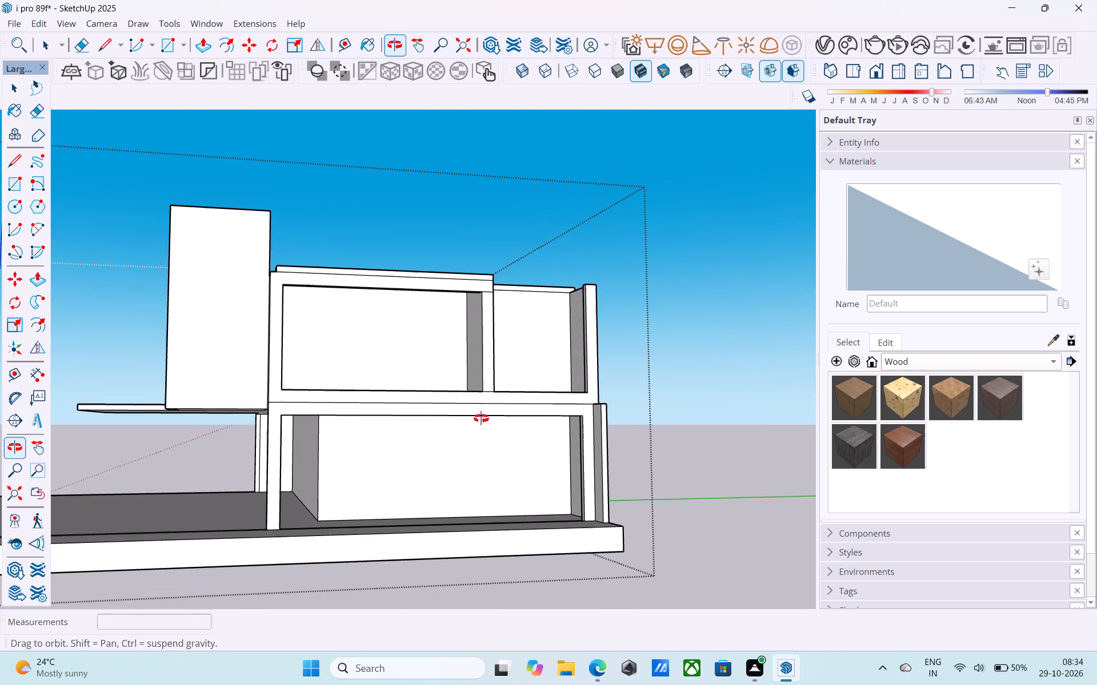
middle_drag(481, 418, 516, 424)
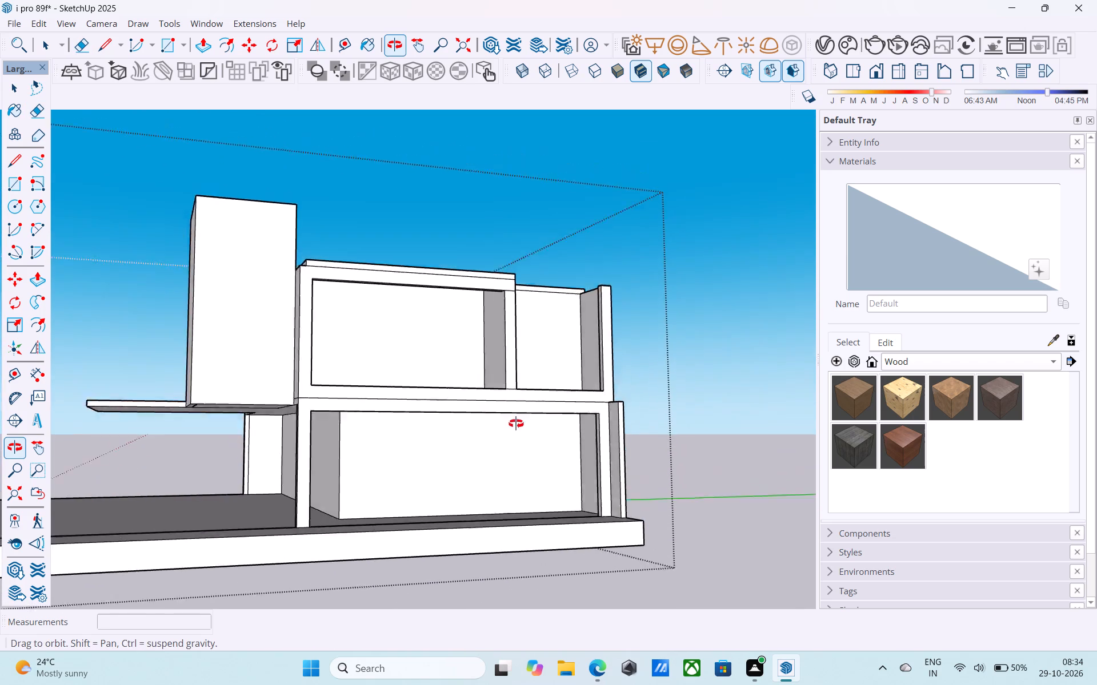
middle_drag(516, 424, 587, 342)
middle_drag(575, 354, 587, 411)
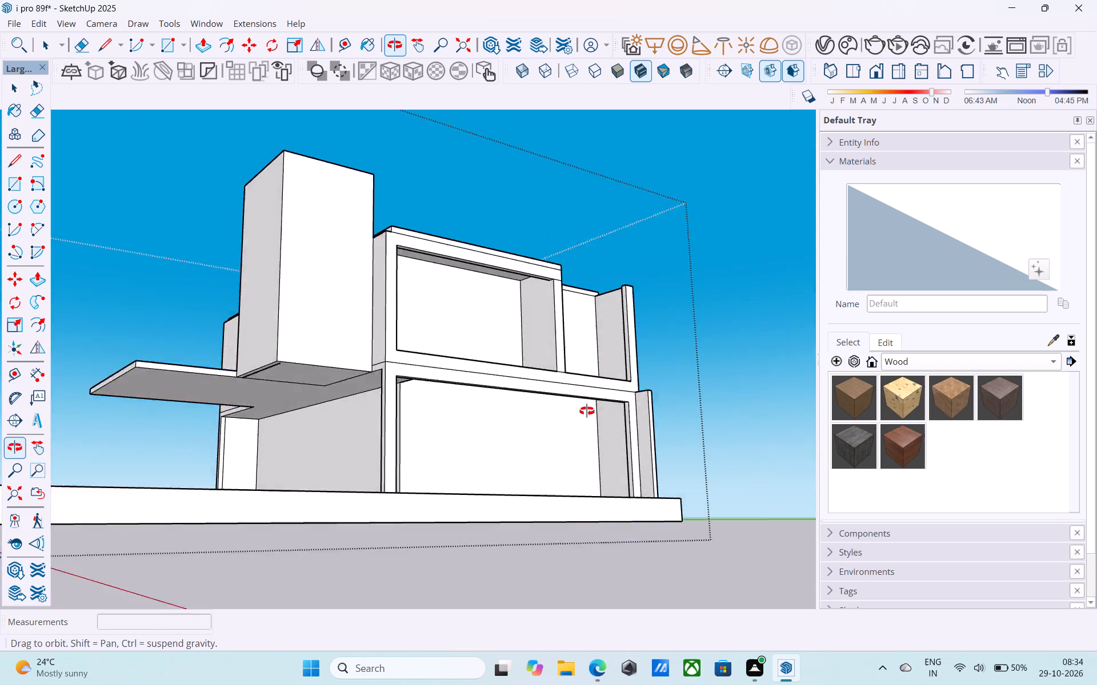
middle_drag(587, 411, 600, 566)
scroll(490, 582, up, 4)
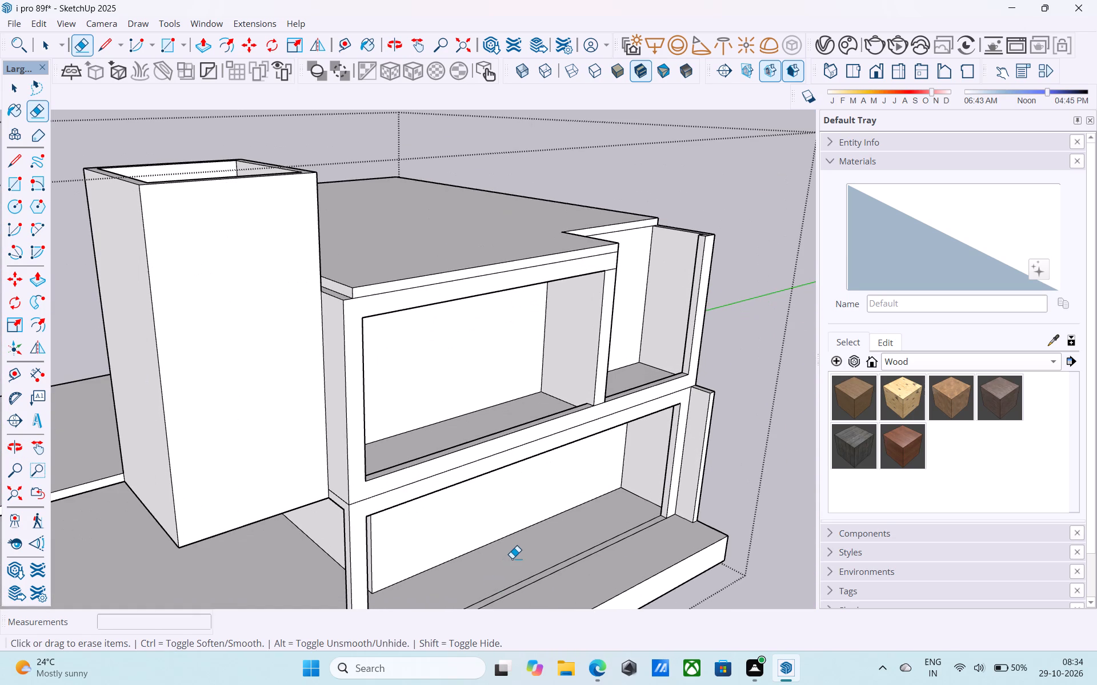
key(space)
scroll(637, 393, down, 2)
middle_drag(637, 393, 535, 545)
scroll(563, 492, up, 2)
scroll(598, 396, up, 7)
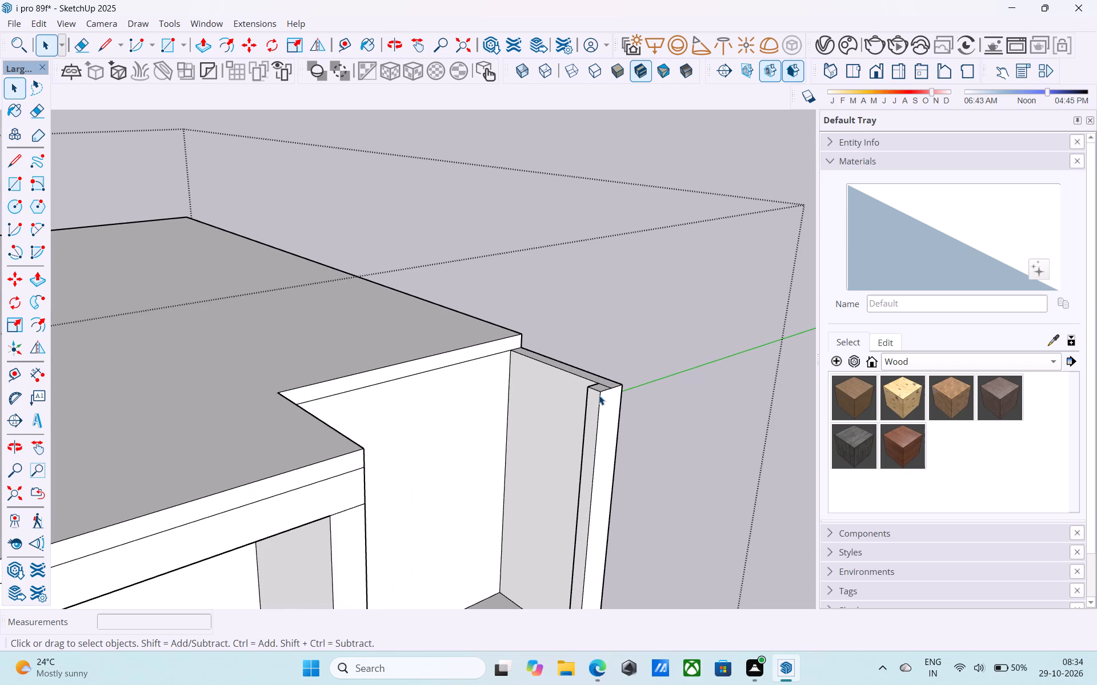
scroll(599, 395, down, 2)
middle_drag(599, 395, 531, 358)
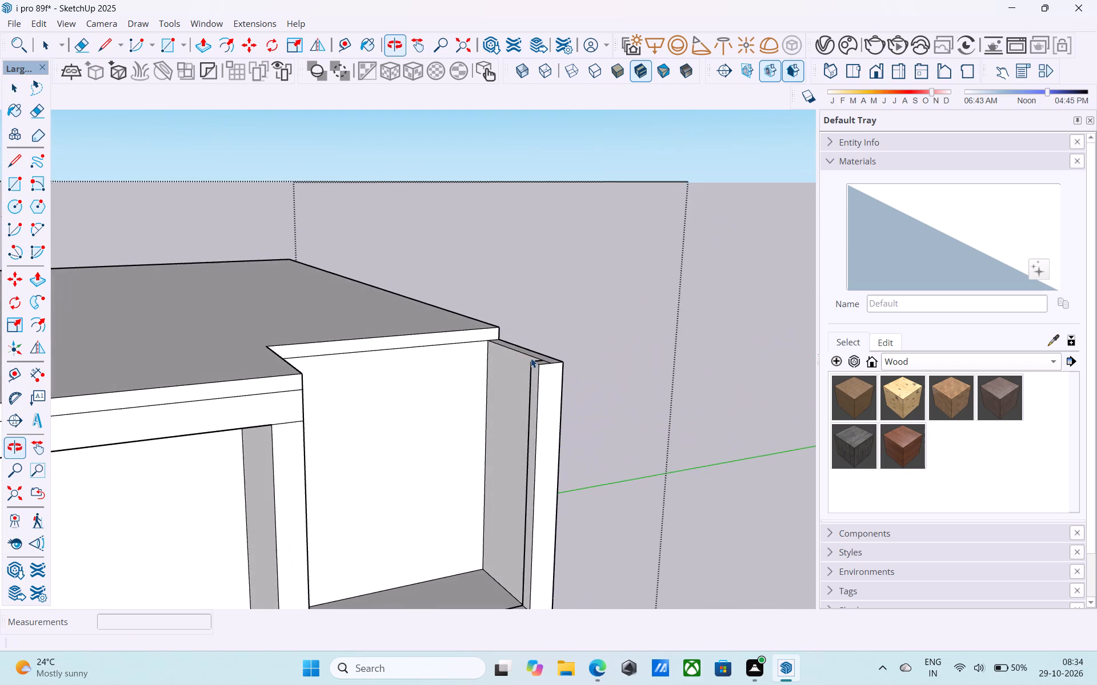
Examine the upper-floor front, the roof notch and the ground-floor opening from several sides.
scroll(531, 357, down, 3)
shift+middle_drag(531, 357, 649, 335)
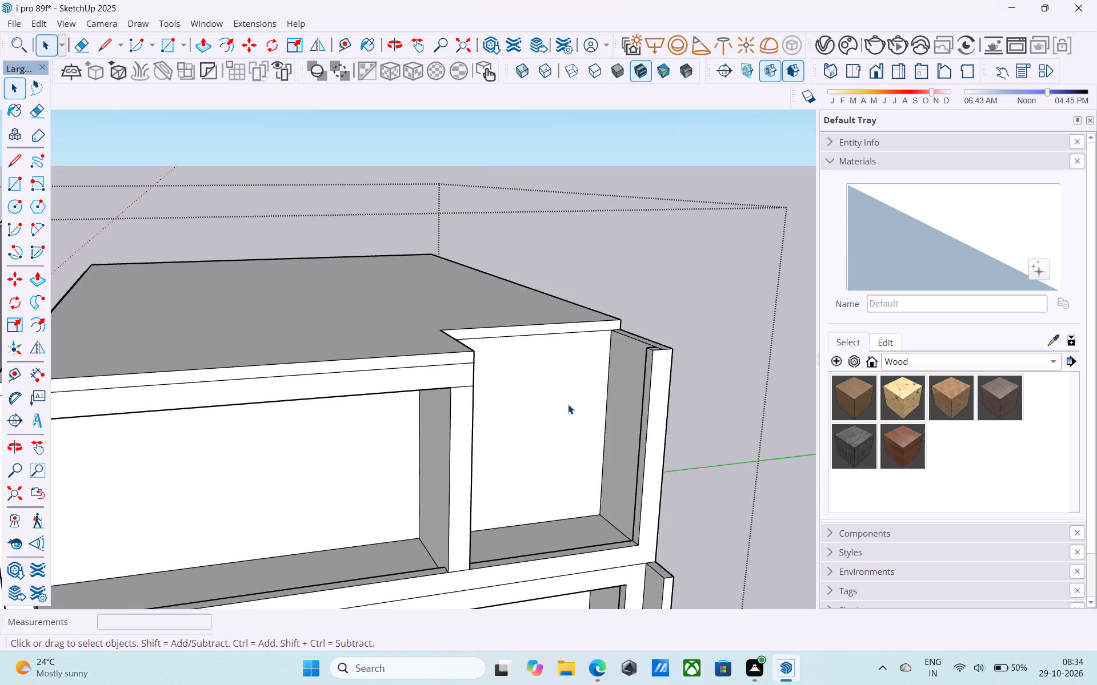
shift+middle_drag(566, 413, 587, 399)
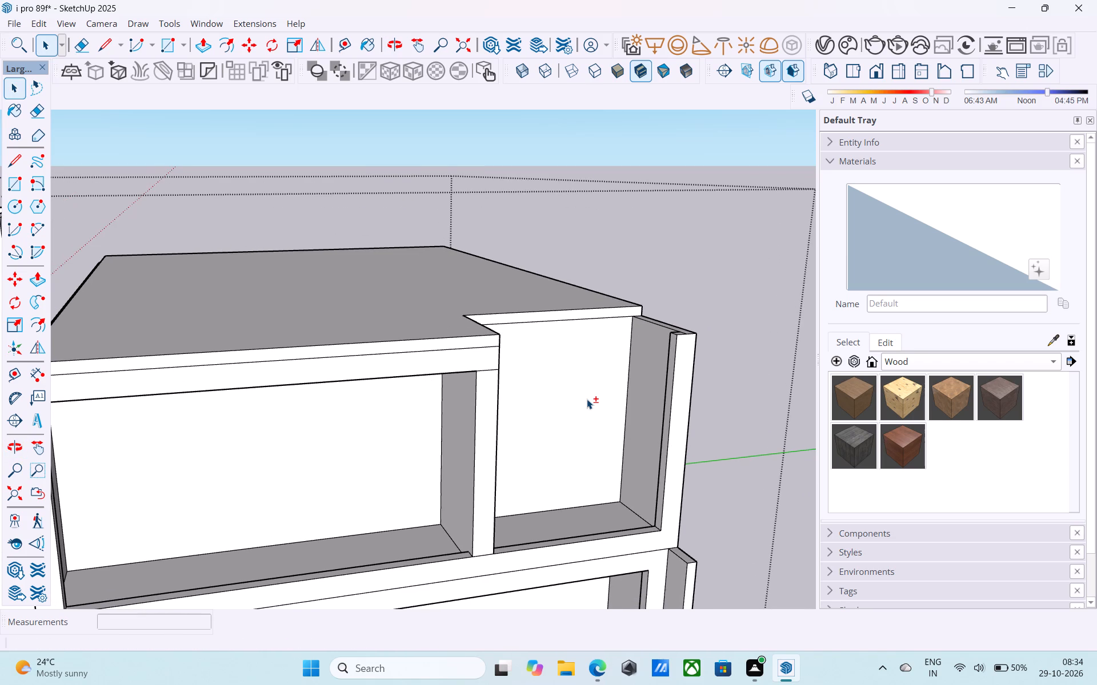
shift+middle_click(587, 399)
scroll(587, 429, down, 1)
middle_drag(572, 485, 561, 491)
scroll(586, 562, up, 4)
shift+middle_drag(586, 562, 607, 497)
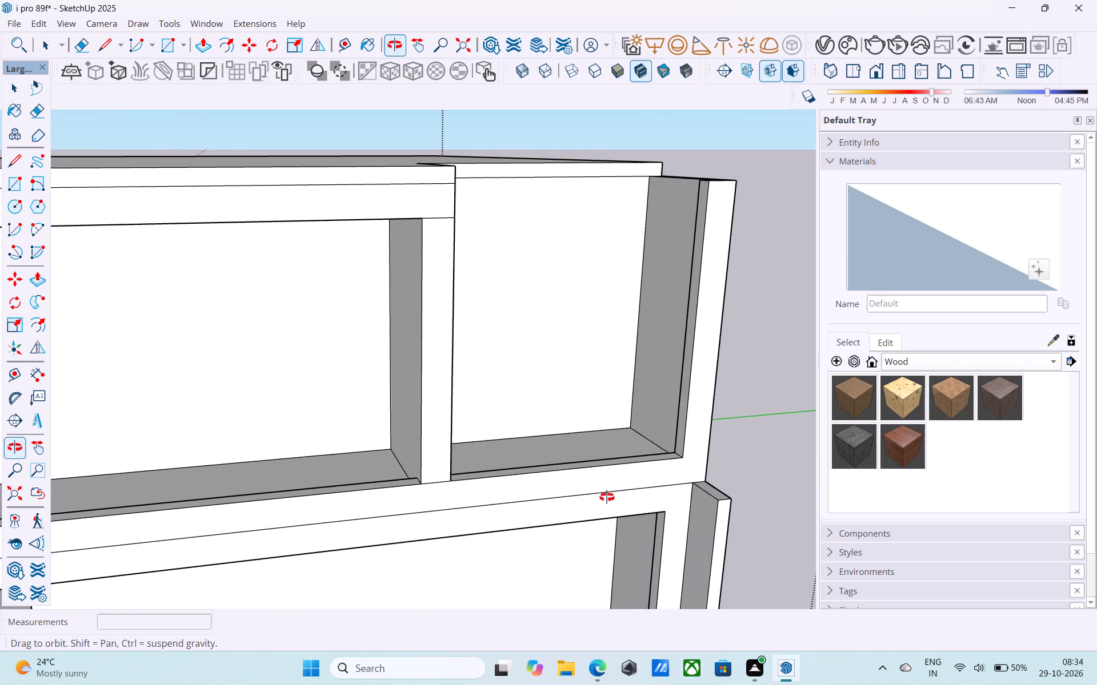
shift+middle_drag(607, 497, 353, 592)
shift+middle_drag(686, 512, 650, 532)
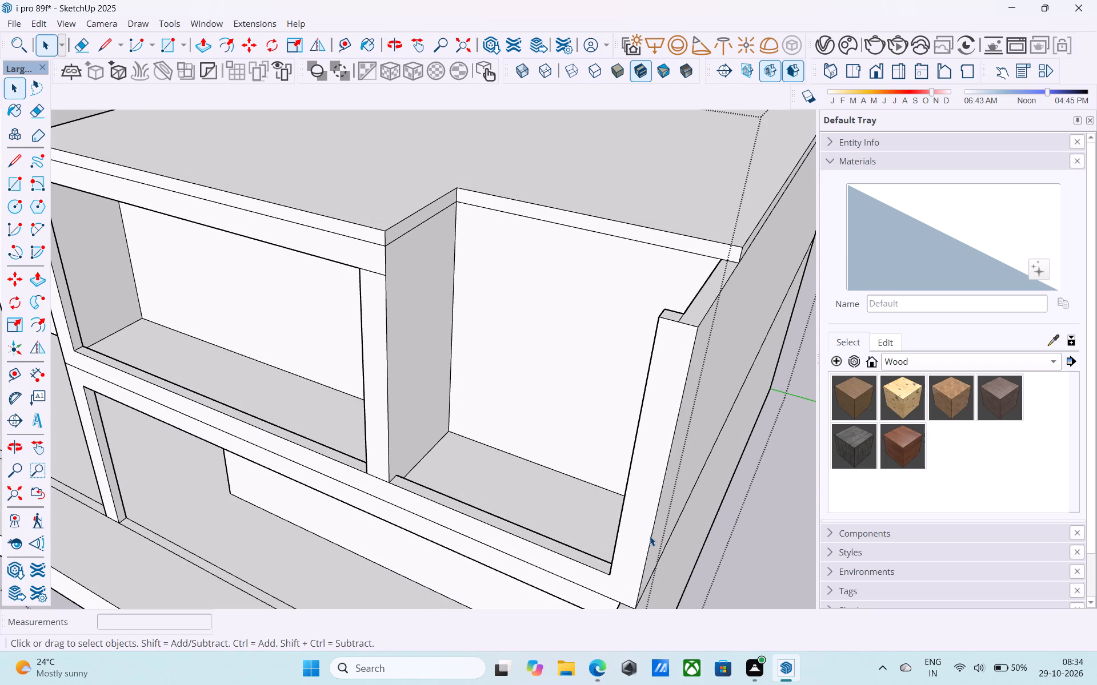
middle_drag(648, 537, 654, 503)
shift+middle_drag(653, 535, 686, 345)
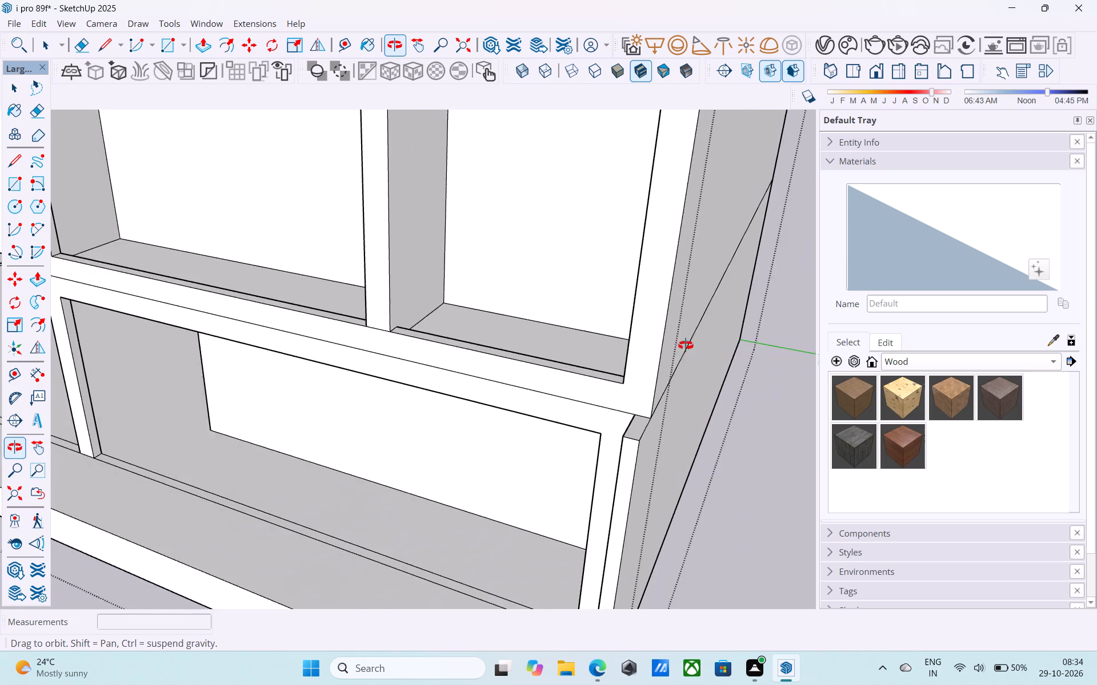
shift+middle_drag(686, 345, 945, 349)
shift+middle_drag(735, 397, 710, 408)
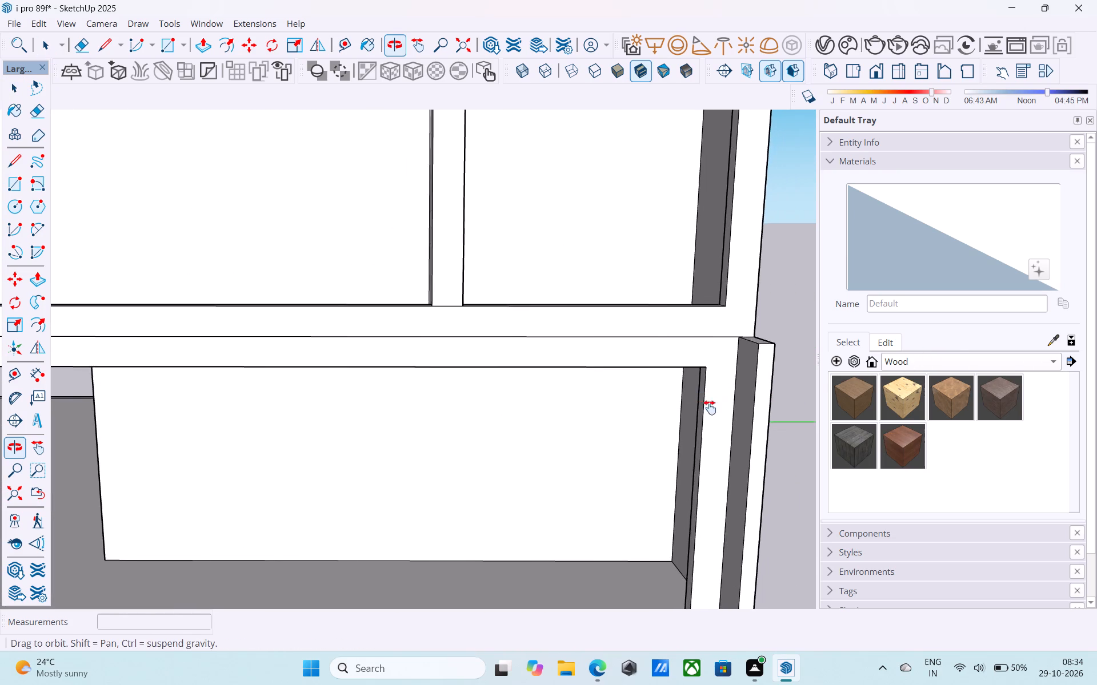
shift+middle_drag(710, 408, 838, 448)
scroll(830, 468, down, 1)
scroll(755, 465, down, 7)
middle_drag(747, 465, 728, 461)
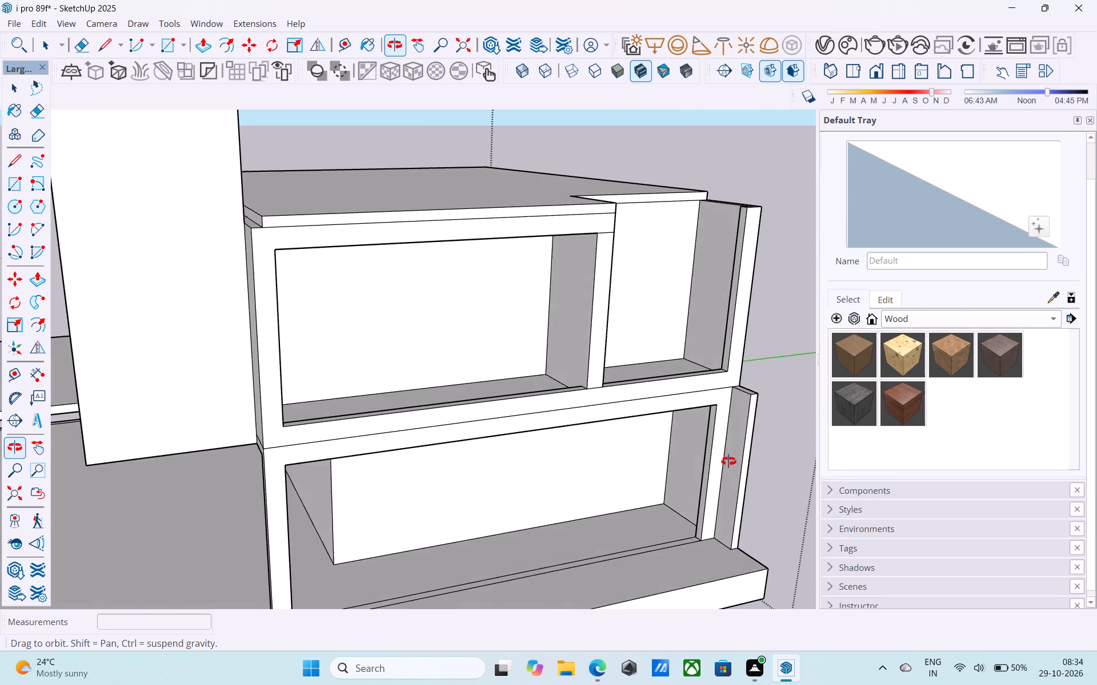
middle_drag(728, 461, 760, 491)
scroll(551, 483, up, 3)
scroll(640, 457, down, 3)
middle_drag(643, 456, 619, 439)
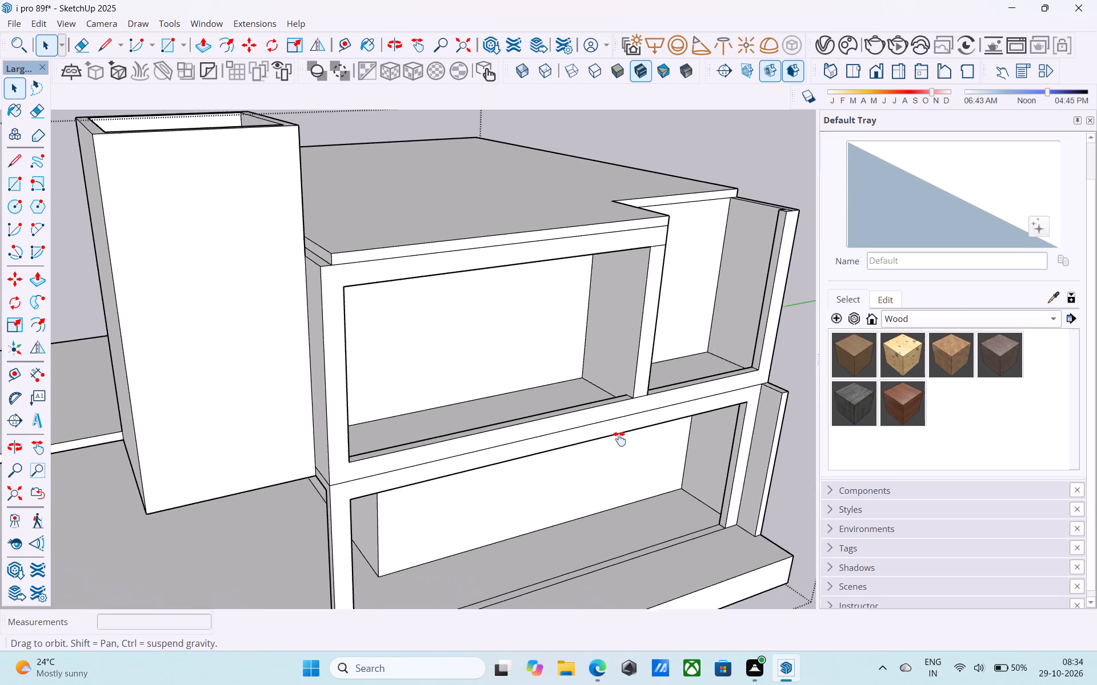
middle_drag(619, 439, 618, 438)
Pull the upper-floor front frame face outward 1'.
scroll(597, 432, up, 3)
click(566, 406)
scroll(566, 406, down, 3)
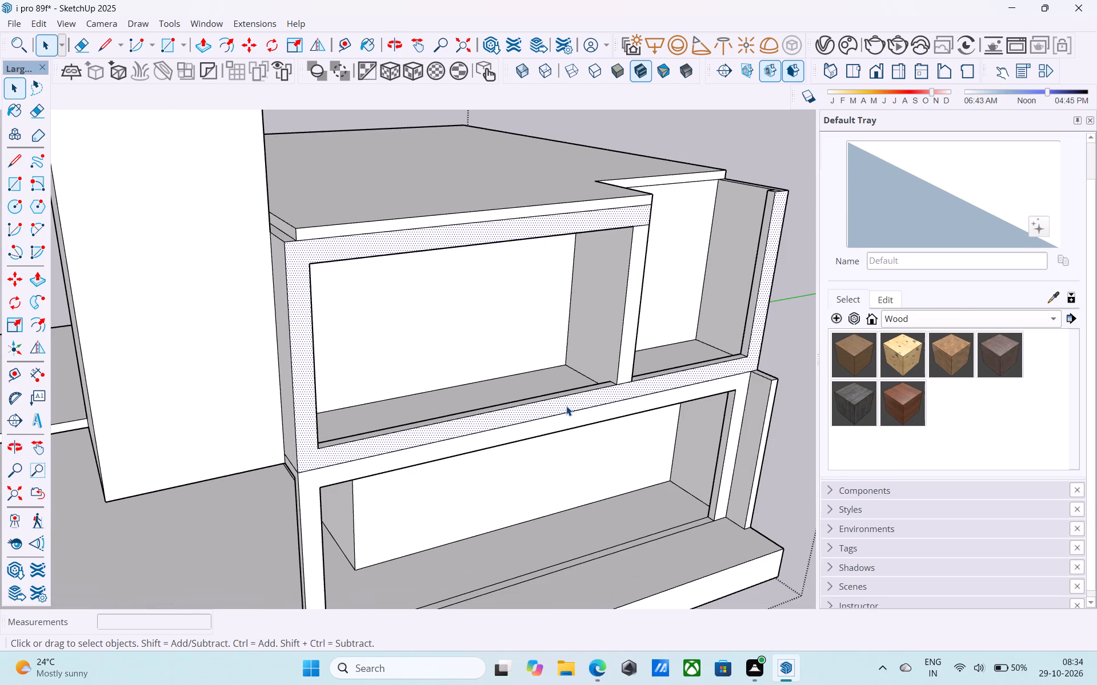
key(space)
middle_drag(566, 406, 630, 392)
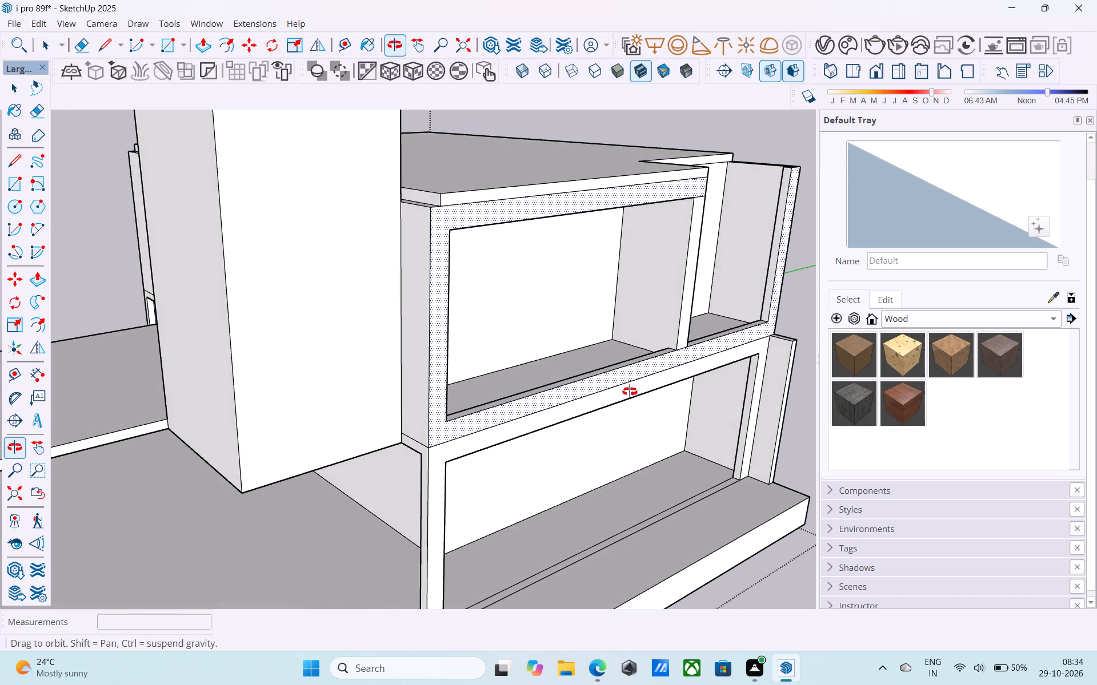
middle_drag(630, 392, 632, 397)
key(space)
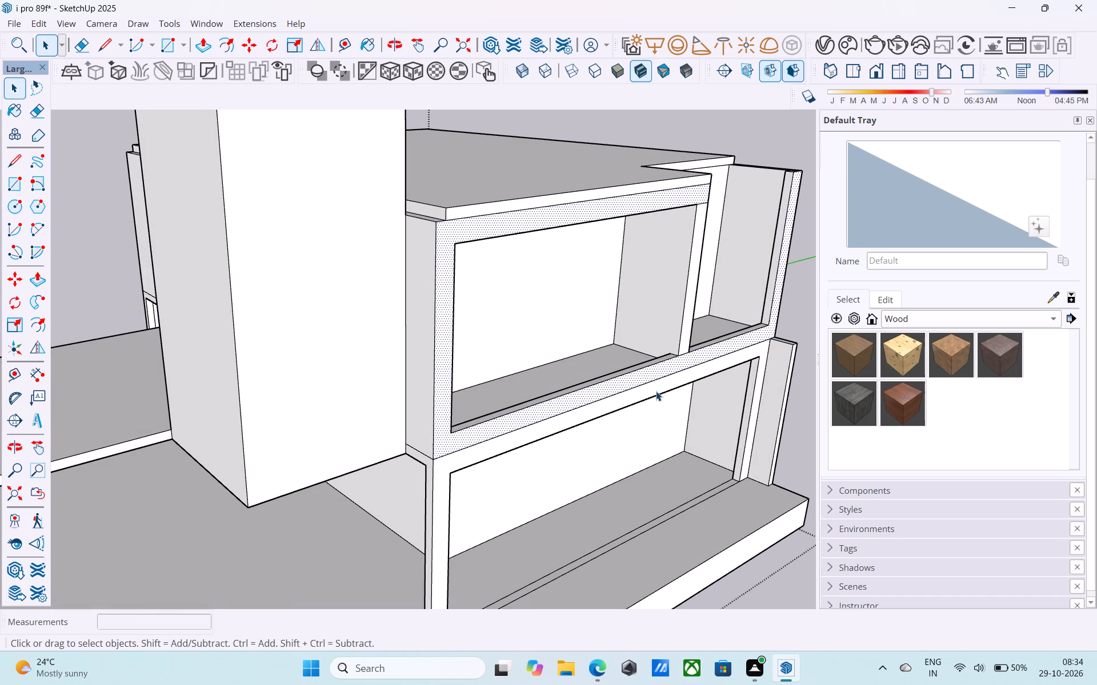
middle_drag(656, 391, 614, 398)
scroll(607, 406, up, 3)
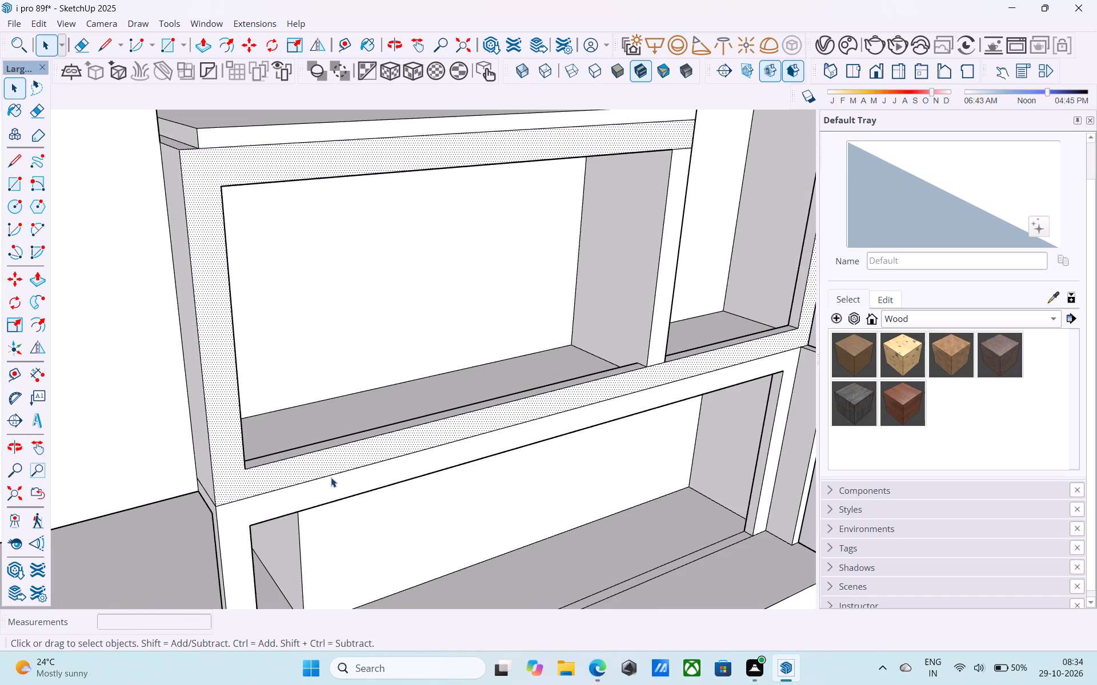
key(p)
click(333, 460)
text(1')
key(Return)
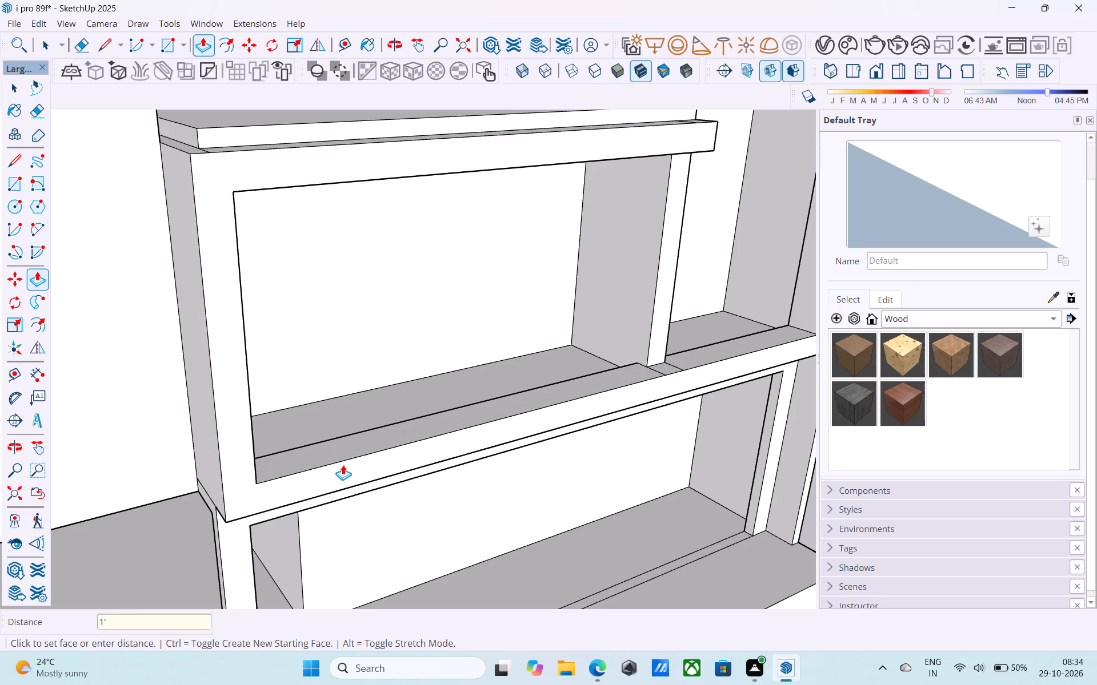
key(space)
Pull the post between the two upper-floor bays out by the same 1', flush with the projecting frame.
scroll(343, 465, down, 2)
middle_drag(375, 513, 407, 422)
shift+middle_drag(441, 413, 460, 453)
middle_drag(460, 453, 383, 516)
scroll(501, 400, up, 2)
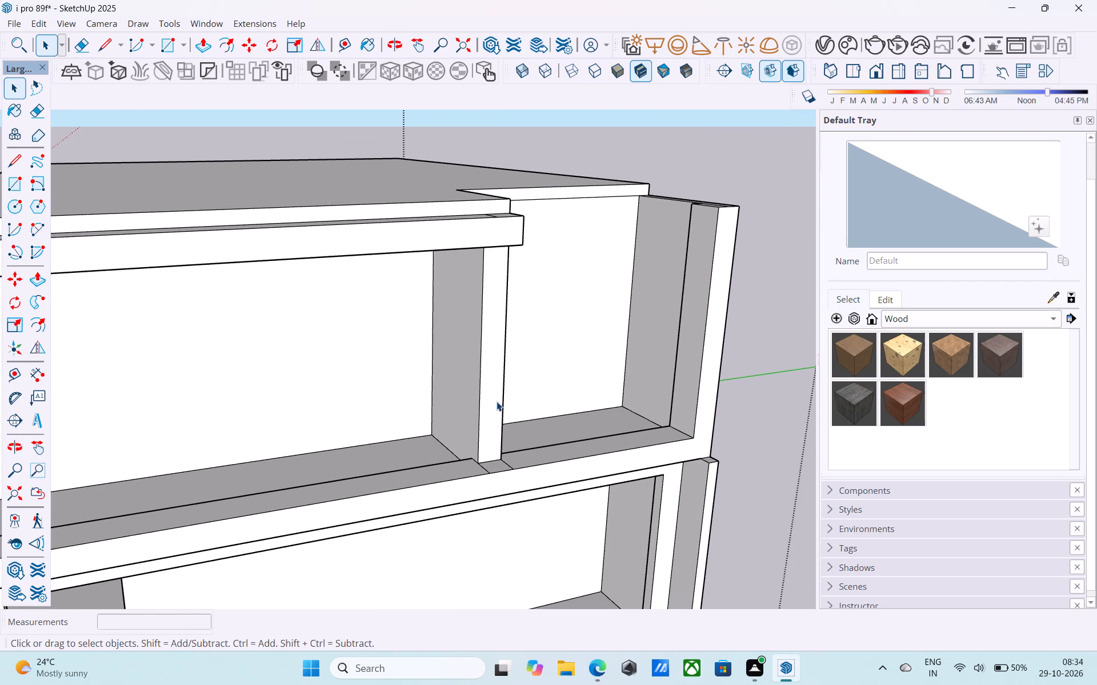
click(496, 401)
key(p)
double_click(496, 401)
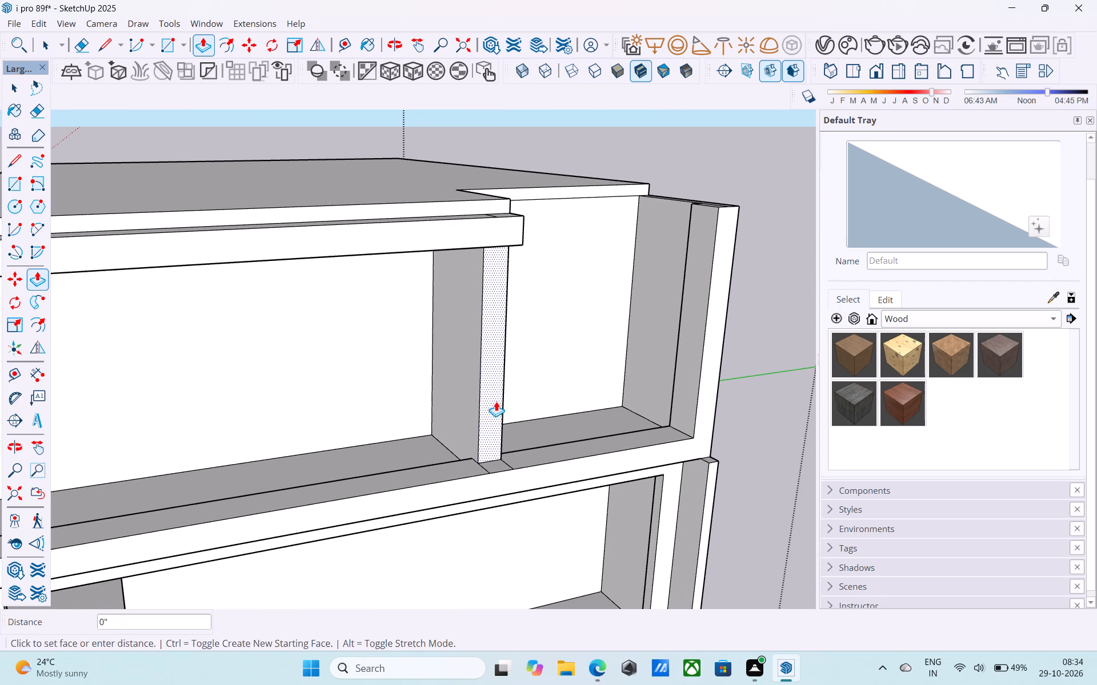
key(space)
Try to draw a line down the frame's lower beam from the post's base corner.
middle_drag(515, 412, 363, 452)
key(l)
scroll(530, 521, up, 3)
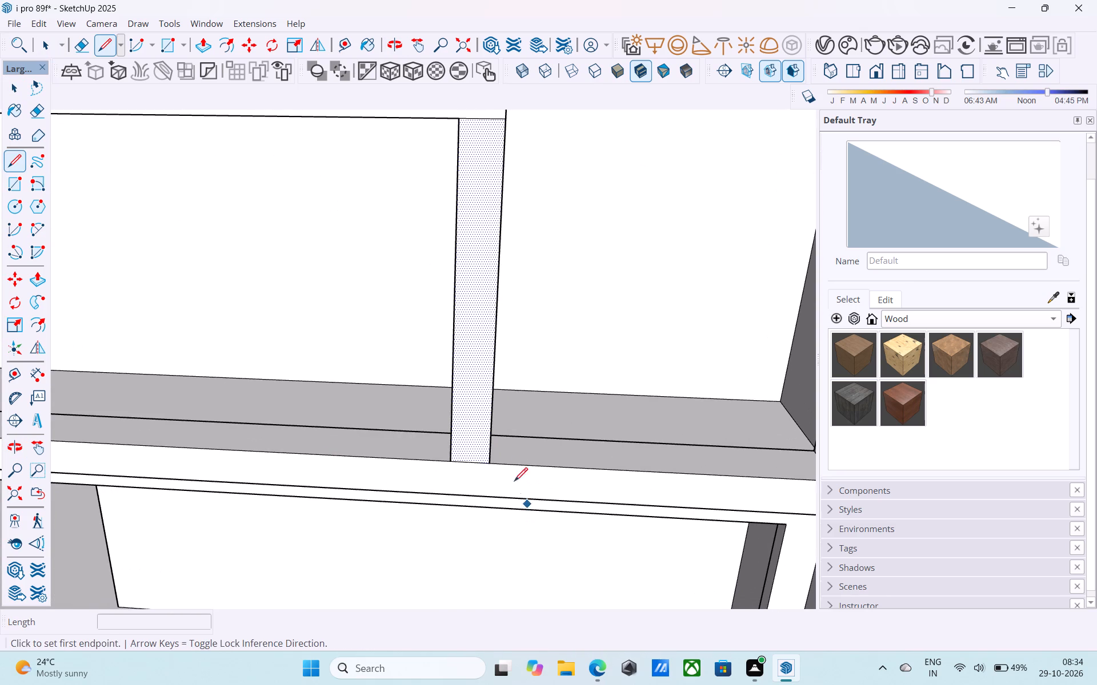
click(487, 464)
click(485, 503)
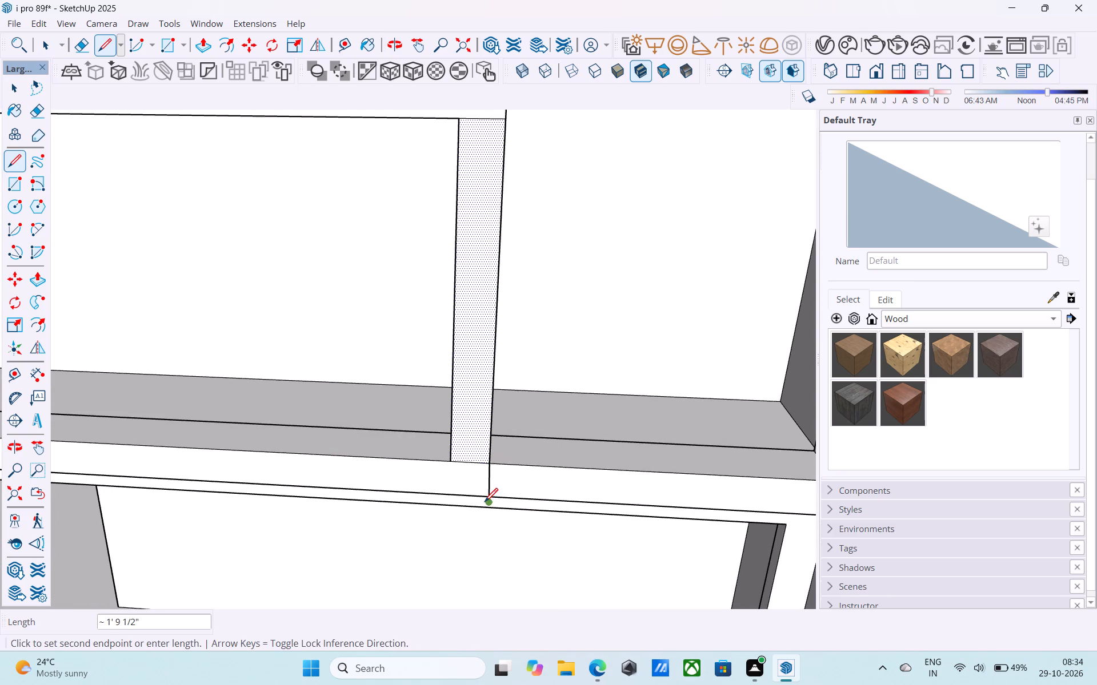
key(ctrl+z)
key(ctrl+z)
Draw a 1' vertical line from the post's outer base corner down to the bottom edge of the frame's lower beam.
middle_drag(496, 488, 493, 432)
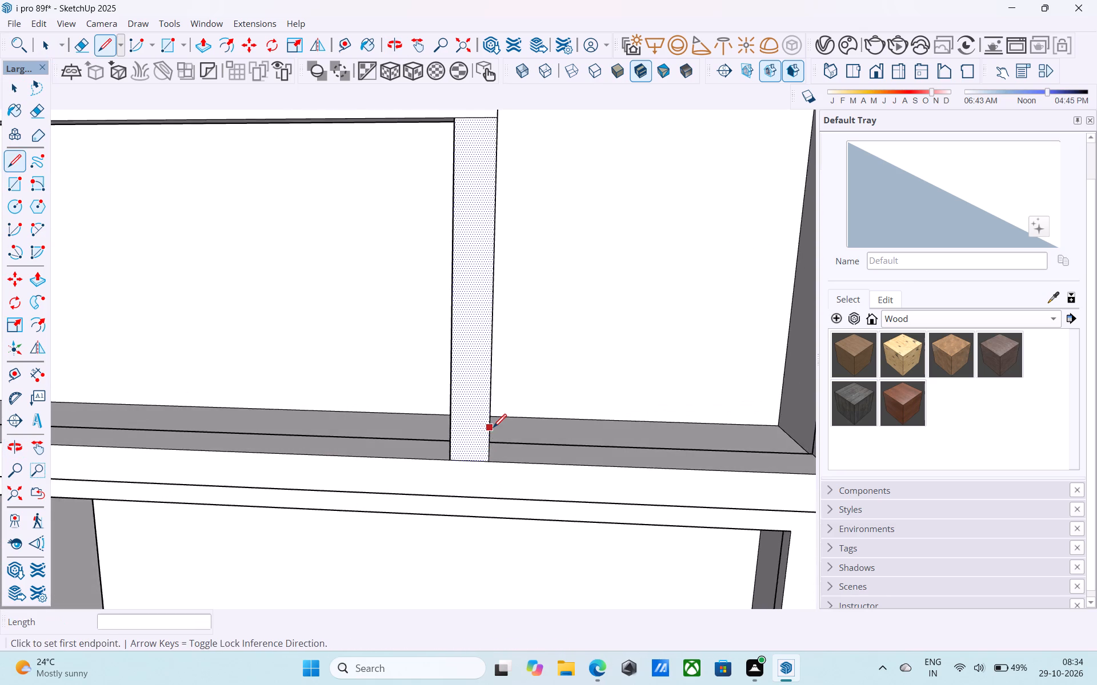
scroll(493, 429, up, 1)
text(ll)
scroll(491, 439, up, 3)
middle_drag(497, 453, 433, 394)
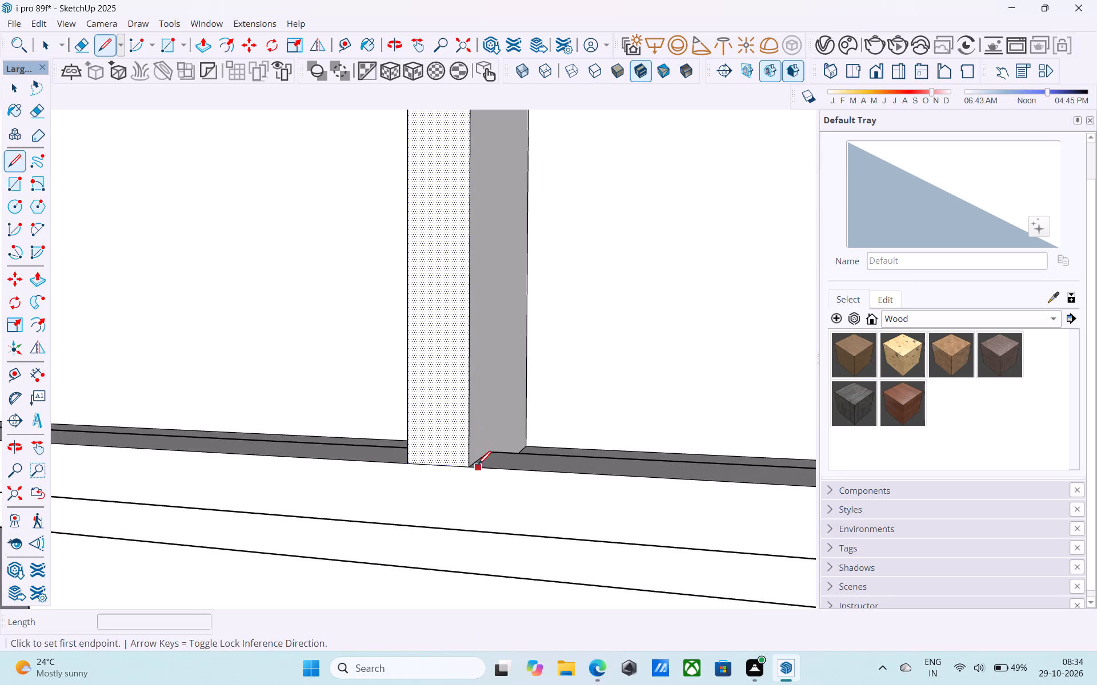
click(469, 470)
click(467, 533)
key(space)
Push the frame face around the narrower bay back to its original plane, leaving only the wider bay's frame projecting.
click(526, 510)
key(p)
click(526, 510)
click(558, 470)
key(space)
Erase the seam lines at the base of the post and along the beam beneath the narrower bay.
scroll(540, 382, down, 2)
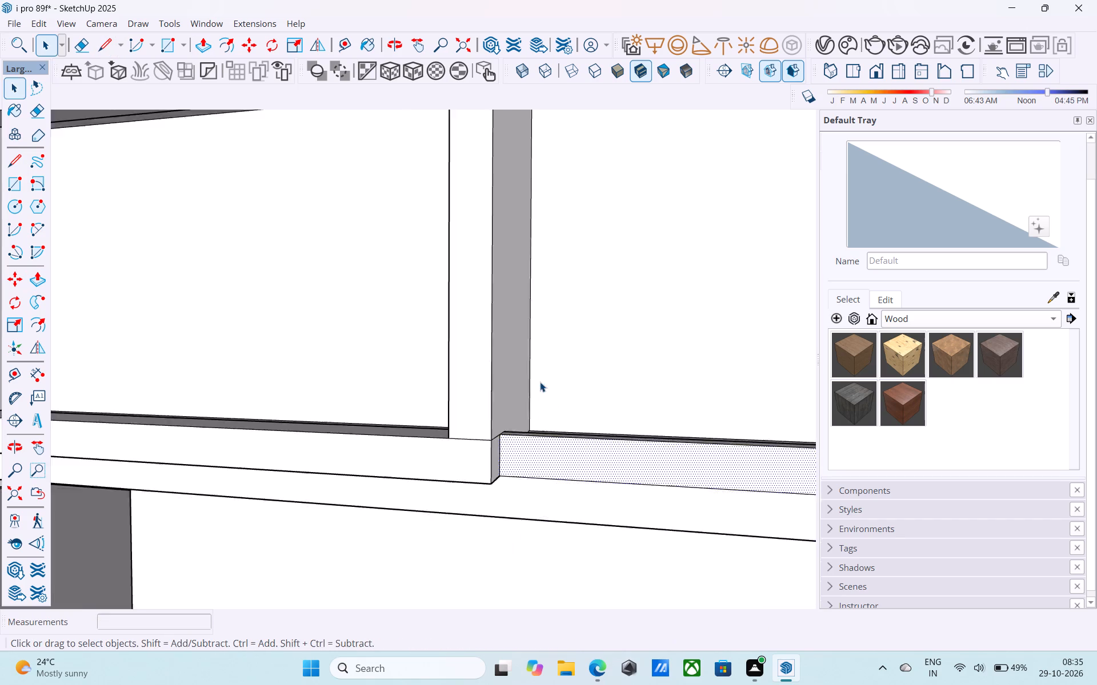
scroll(540, 382, down, 6)
middle_drag(543, 424, 628, 425)
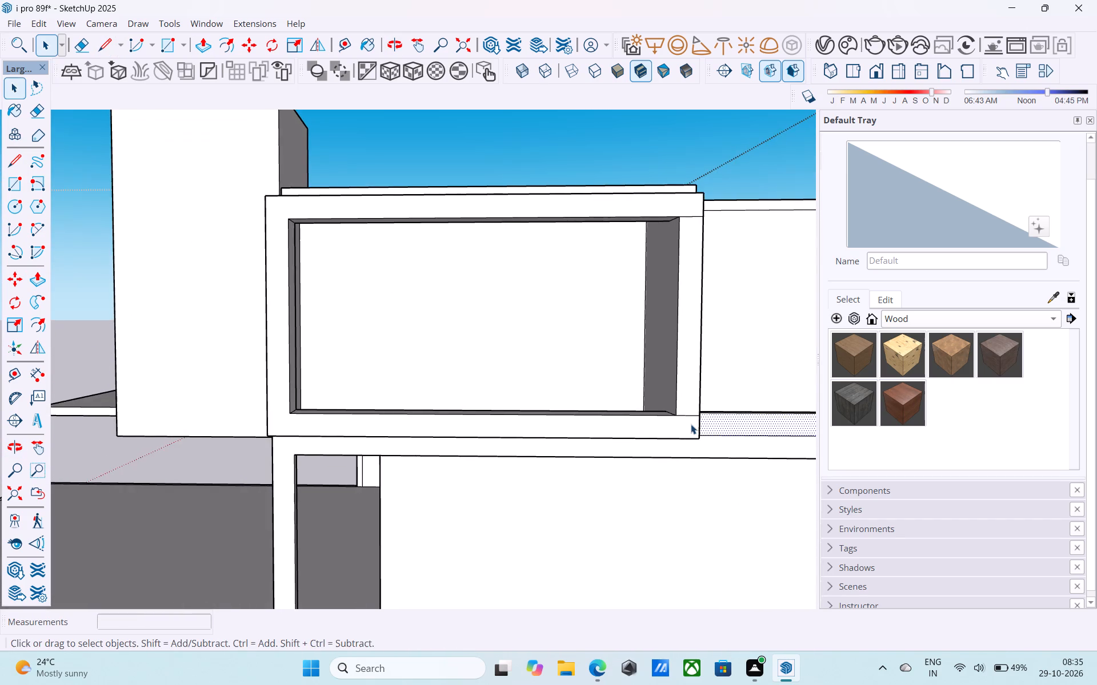
scroll(692, 422, up, 1)
key(e)
drag(695, 416, 691, 402)
shift+middle_drag(696, 444, 634, 324)
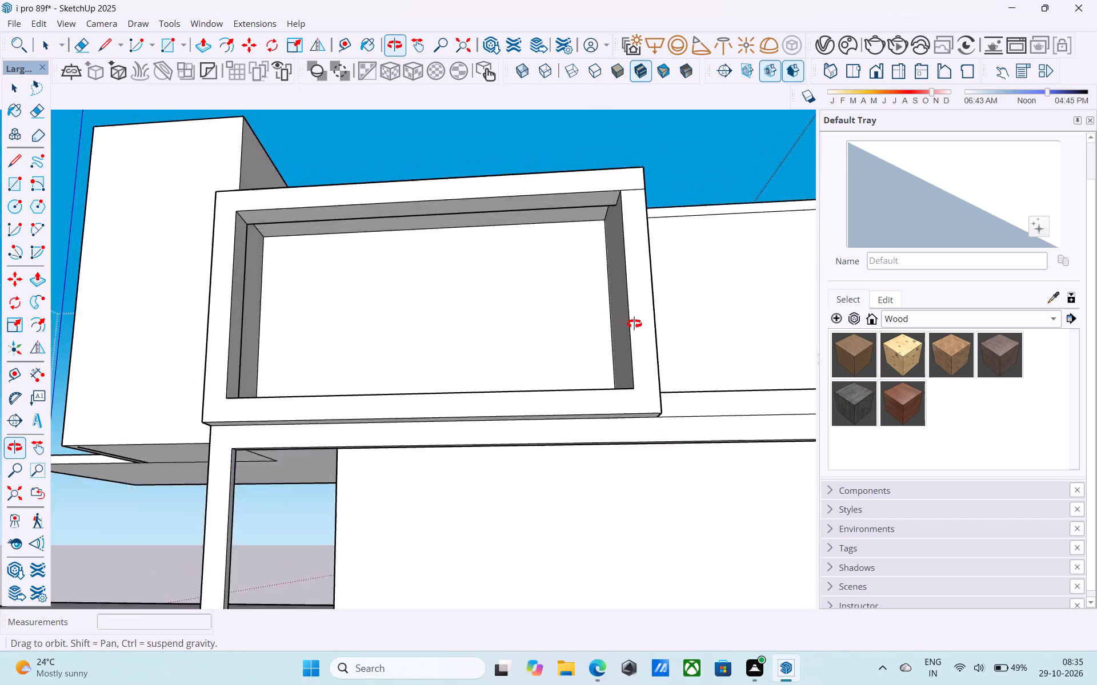
shift+middle_drag(634, 324, 662, 335)
key(e)
drag(750, 419, 751, 426)
Pull the underside of the beam over the ground-floor opening down 1'.
scroll(664, 429, down, 2)
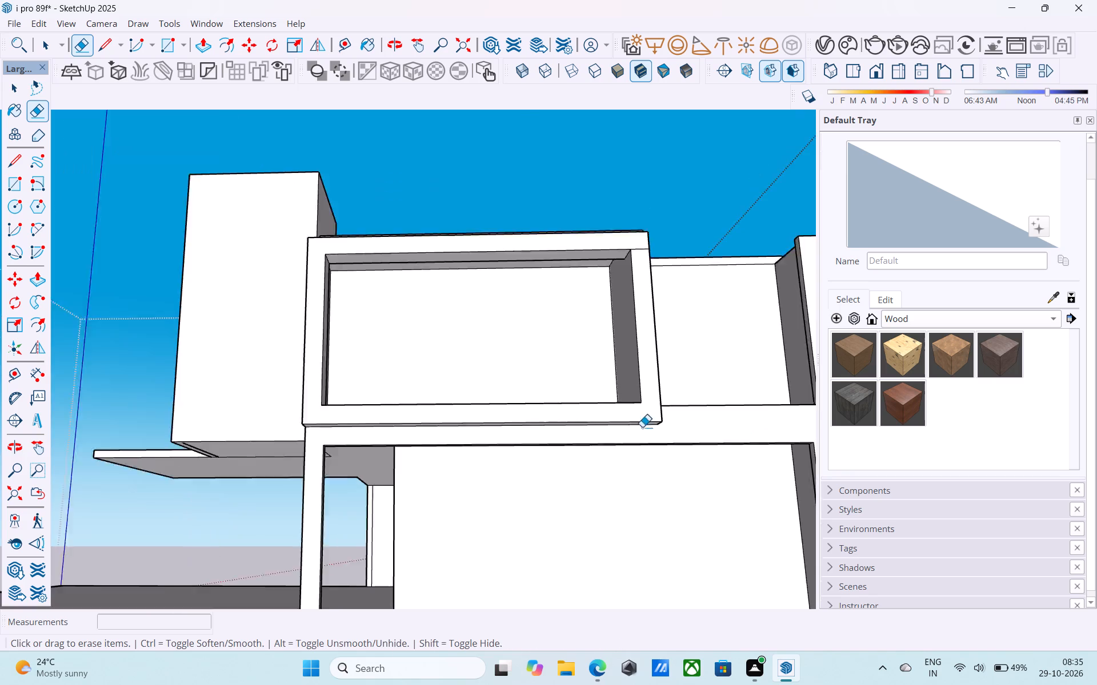
scroll(642, 427, down, 5)
middle_drag(599, 442, 774, 453)
key(space)
middle_drag(770, 465, 756, 467)
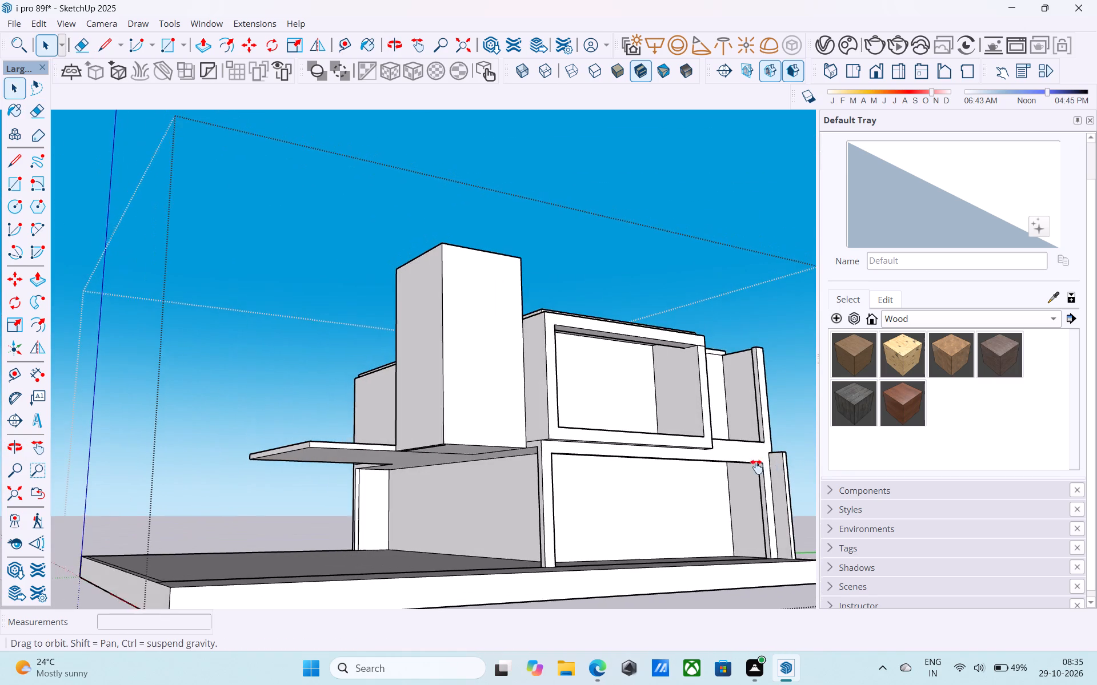
middle_drag(756, 467, 715, 486)
scroll(411, 479, up, 7)
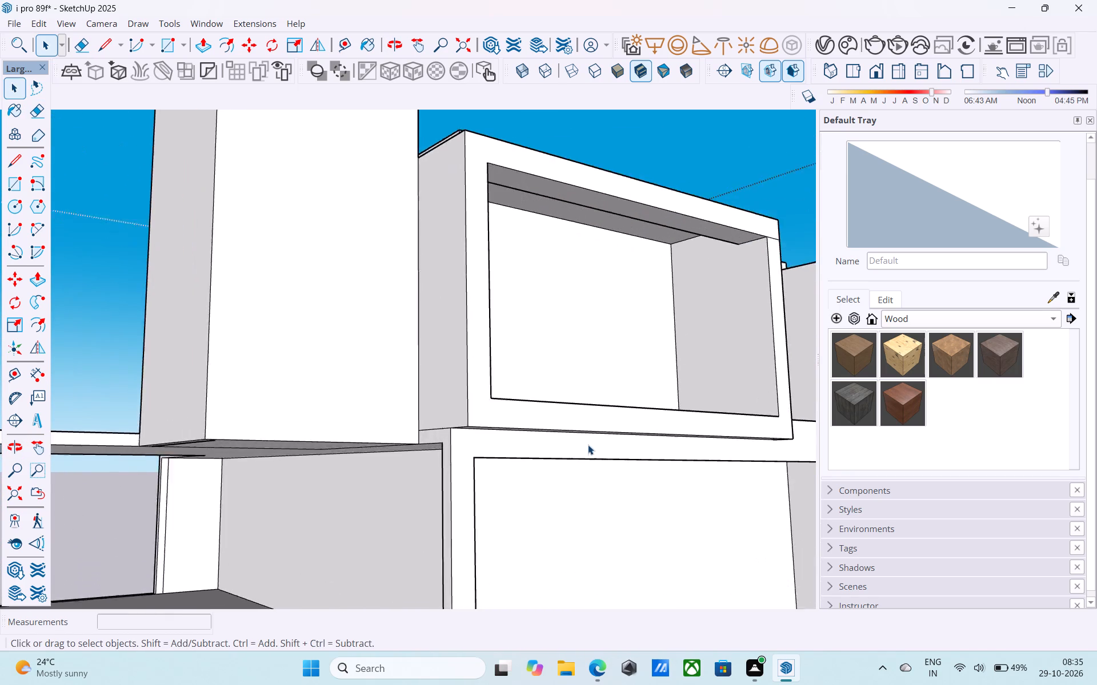
scroll(588, 445, up, 1)
middle_drag(588, 445, 568, 318)
scroll(494, 497, up, 4)
click(477, 472)
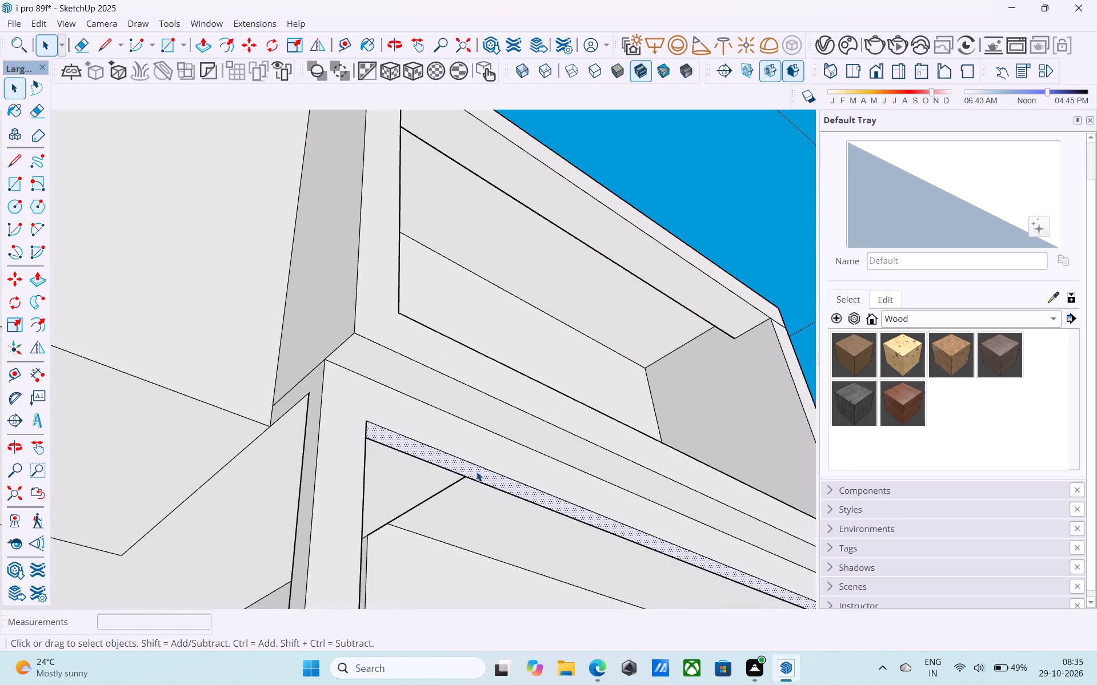
key(p)
click(477, 472)
text(1')
key(Return)
key(space)
Erase the seam line where the post meets the upper beam of the projecting frame.
scroll(483, 477, down, 3)
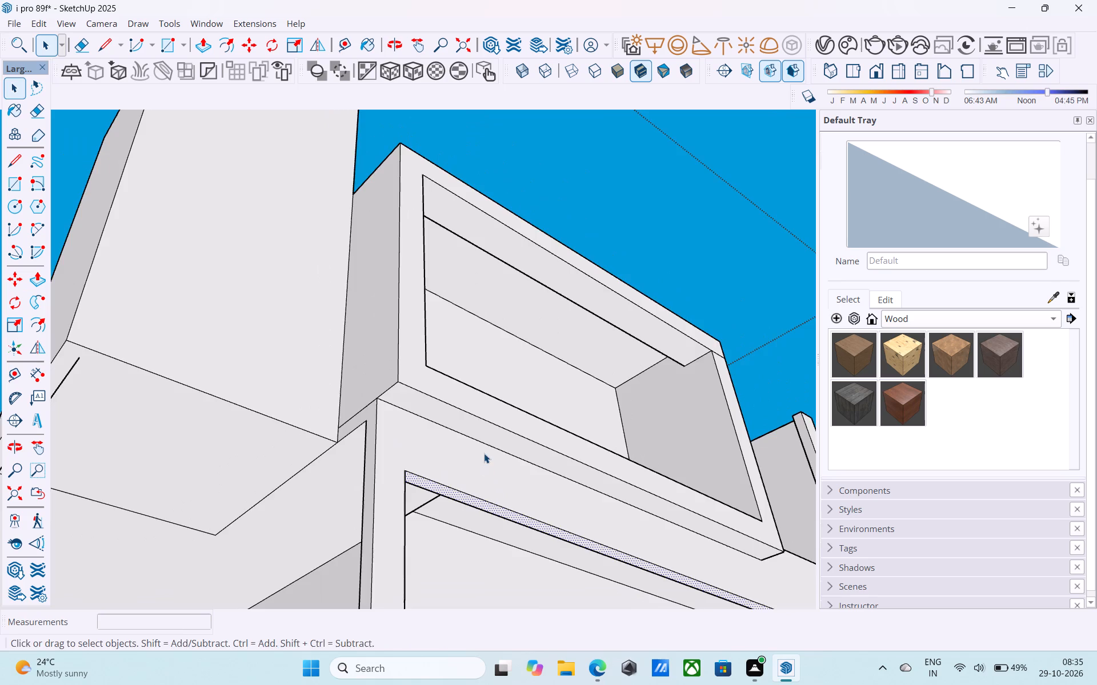
scroll(484, 453, down, 2)
middle_drag(482, 467, 399, 634)
scroll(410, 574, down, 4)
shift+middle_drag(534, 482, 429, 519)
shift+middle_drag(618, 472, 552, 479)
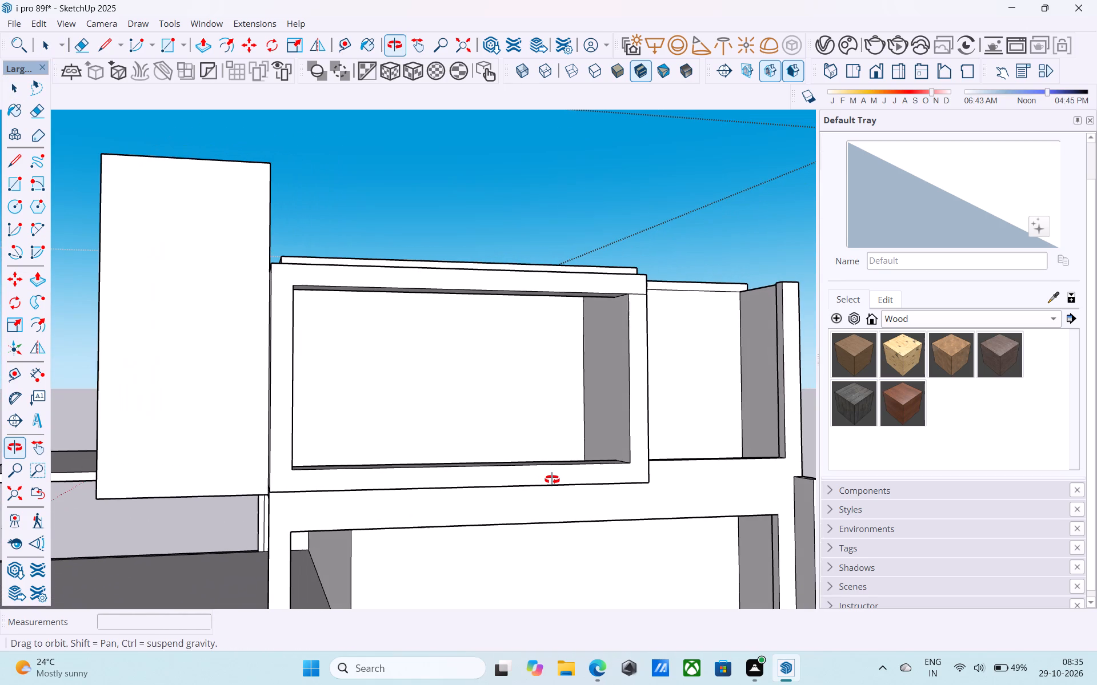
shift+middle_drag(552, 479, 466, 504)
scroll(456, 381, up, 4)
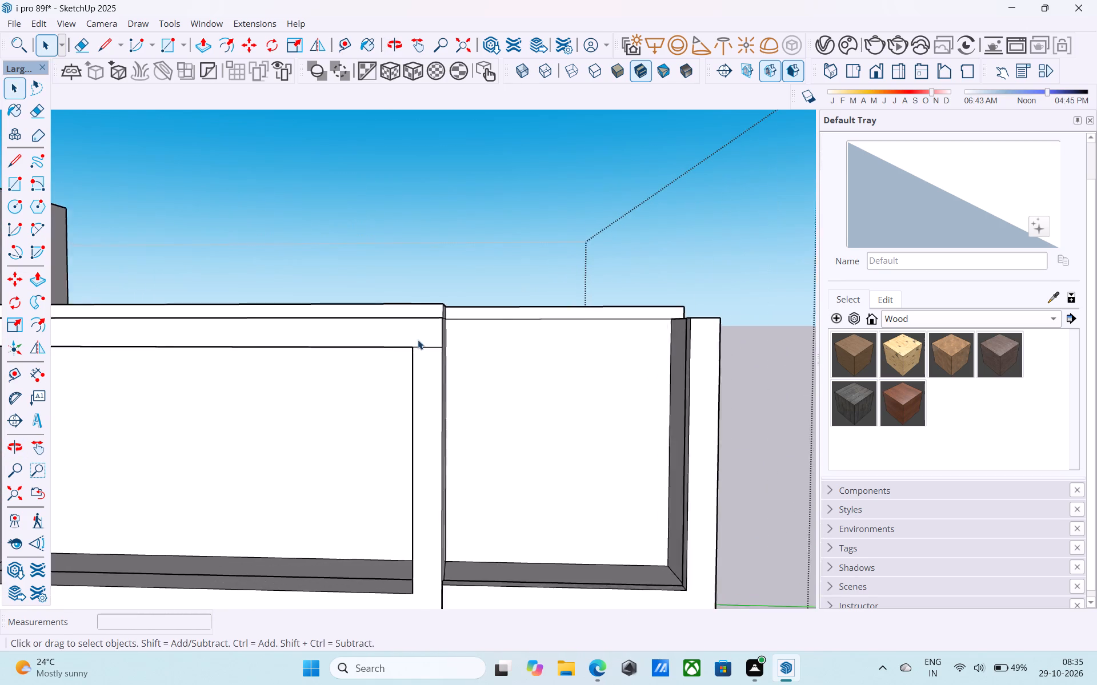
scroll(418, 340, up, 3)
key(e)
drag(418, 340, 433, 368)
key(space)
Examine the projecting frame around the wider upper-floor bay from above, below and the front.
scroll(653, 352, down, 6)
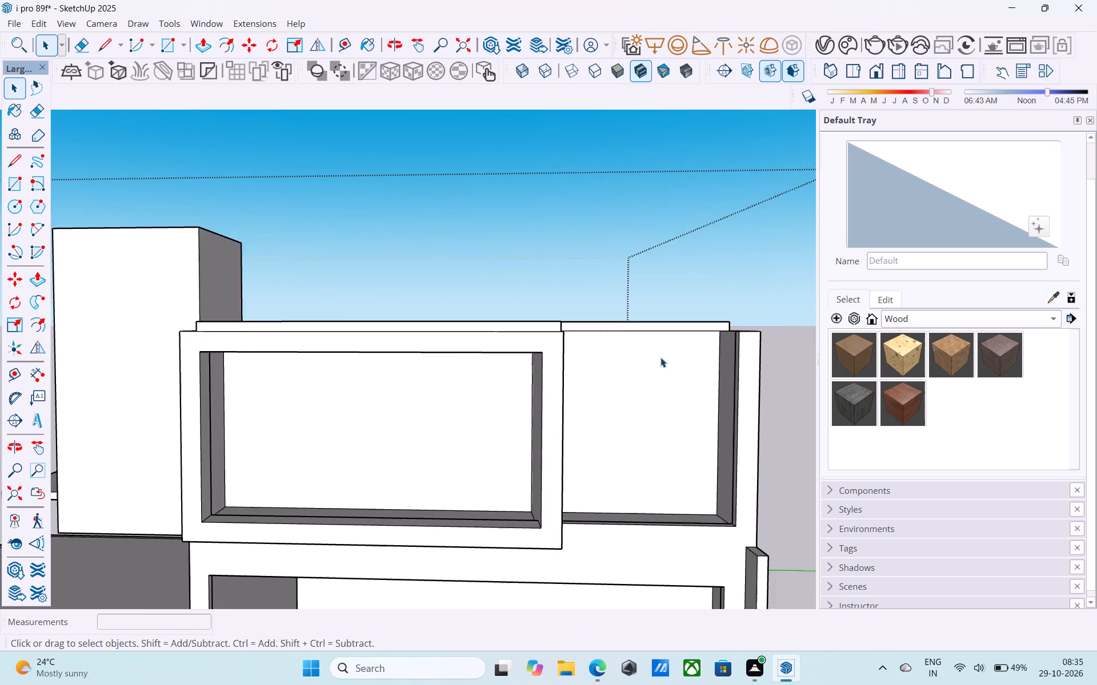
scroll(660, 357, down, 5)
middle_drag(661, 358, 714, 446)
middle_drag(572, 490, 586, 468)
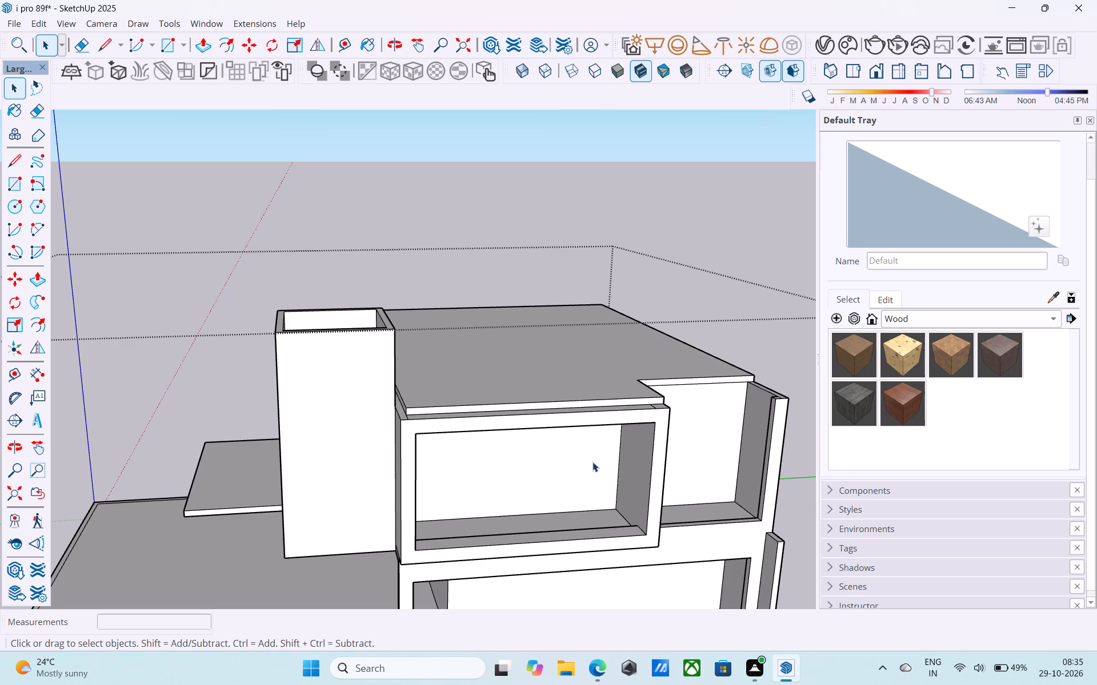
middle_drag(600, 478, 664, 438)
middle_drag(666, 443, 674, 377)
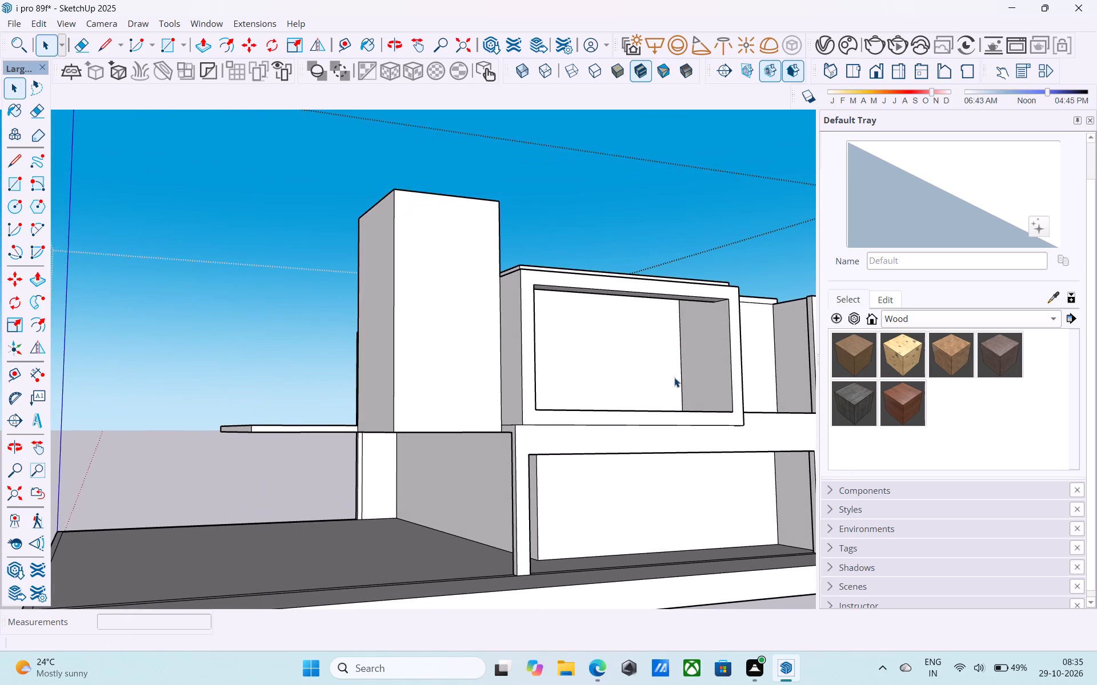
middle_drag(674, 377, 491, 423)
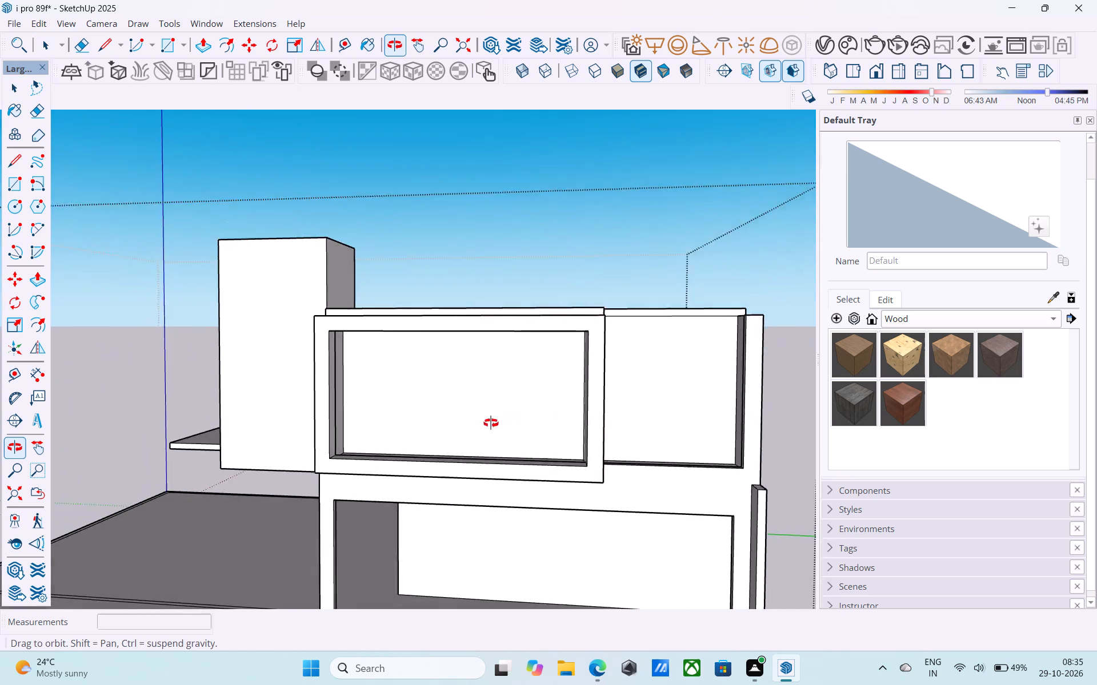
Extrude the narrow inner side face of the front post beside the narrower bay by 1'.
middle_drag(491, 423, 481, 427)
middle_drag(667, 430, 759, 433)
scroll(426, 501, down, 5)
scroll(668, 445, up, 3)
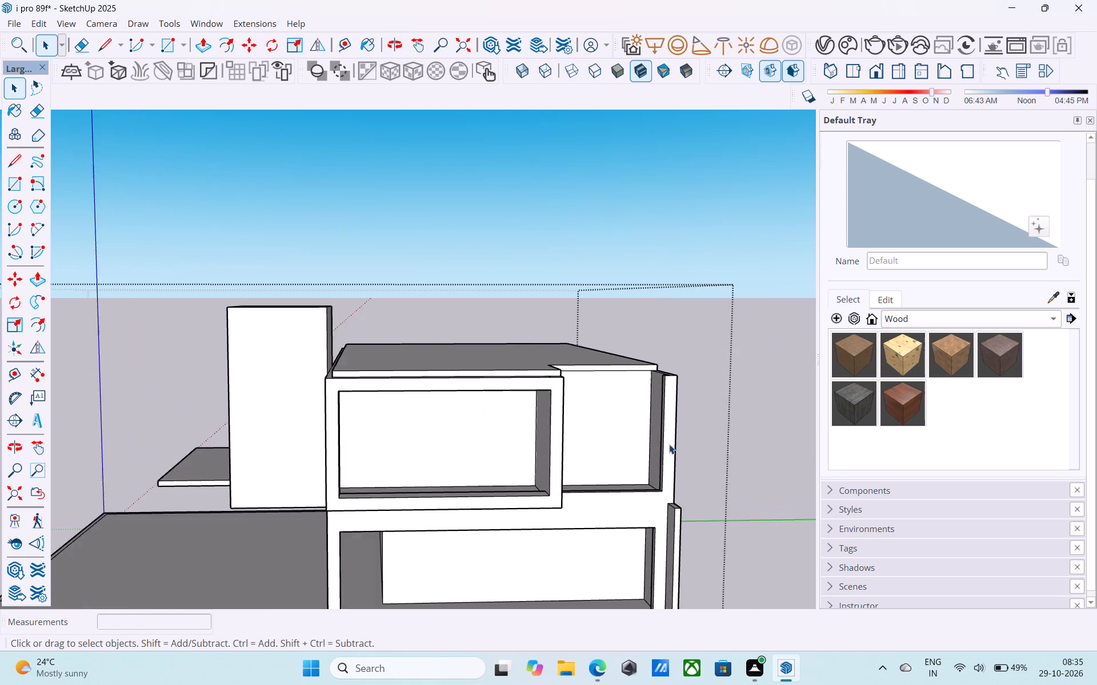
scroll(669, 444, up, 5)
middle_drag(685, 453, 725, 452)
scroll(705, 437, up, 5)
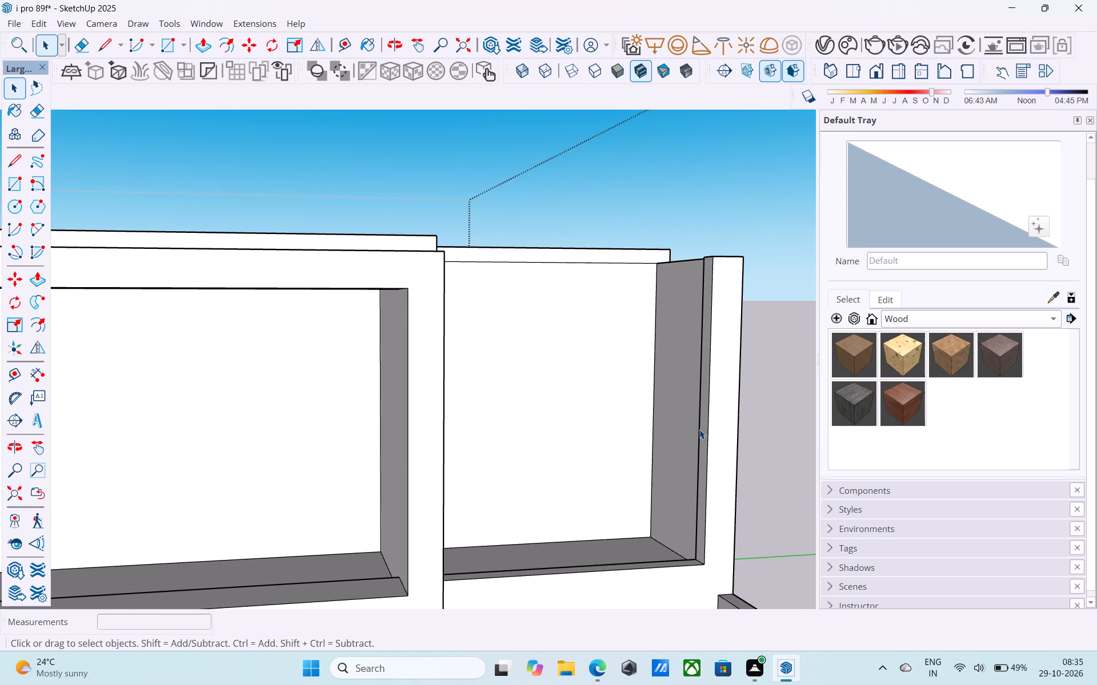
scroll(702, 431, up, 2)
click(704, 432)
key(p)
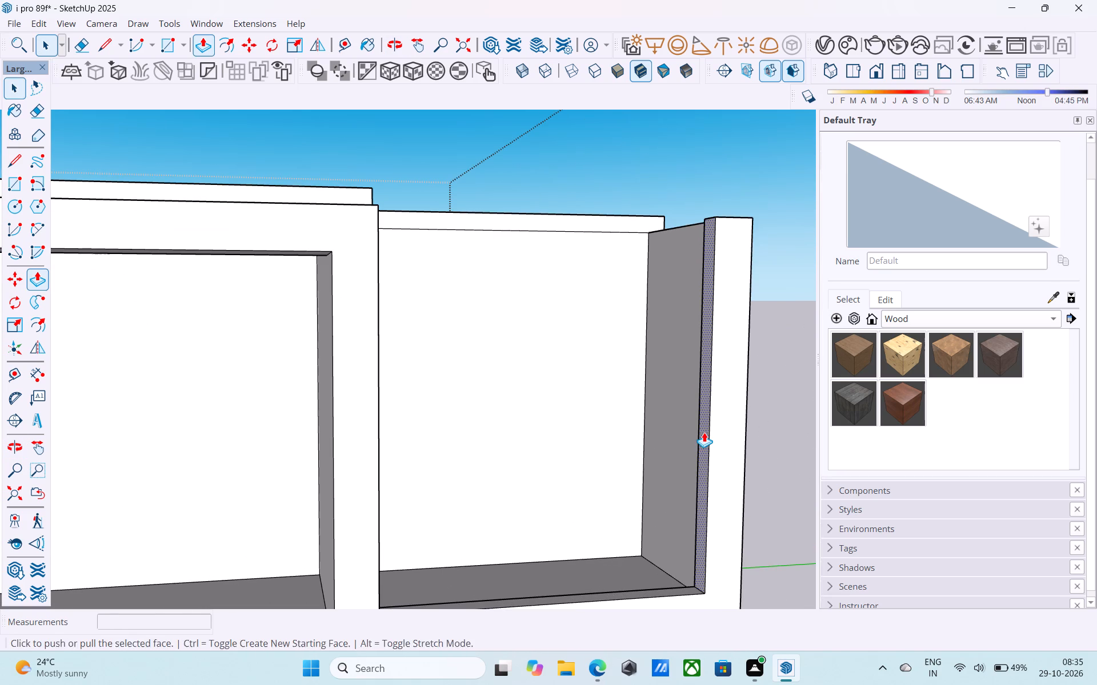
click(704, 432)
scroll(704, 432, down, 3)
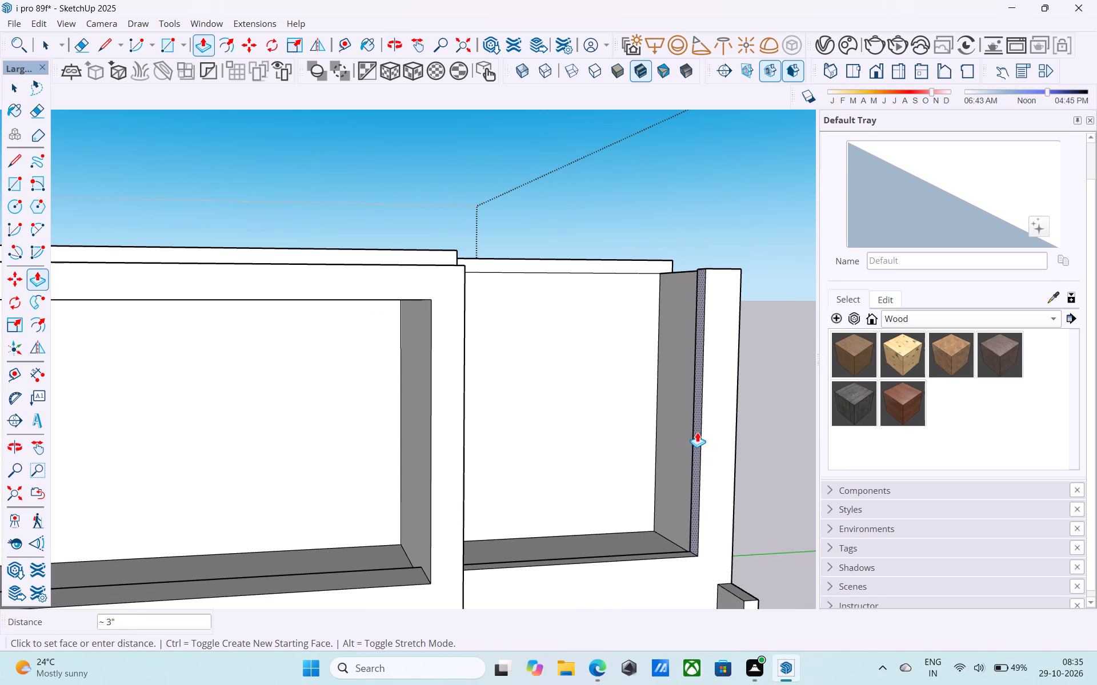
text(1')
key(Return)
key(space)
scroll(697, 432, down, 9)
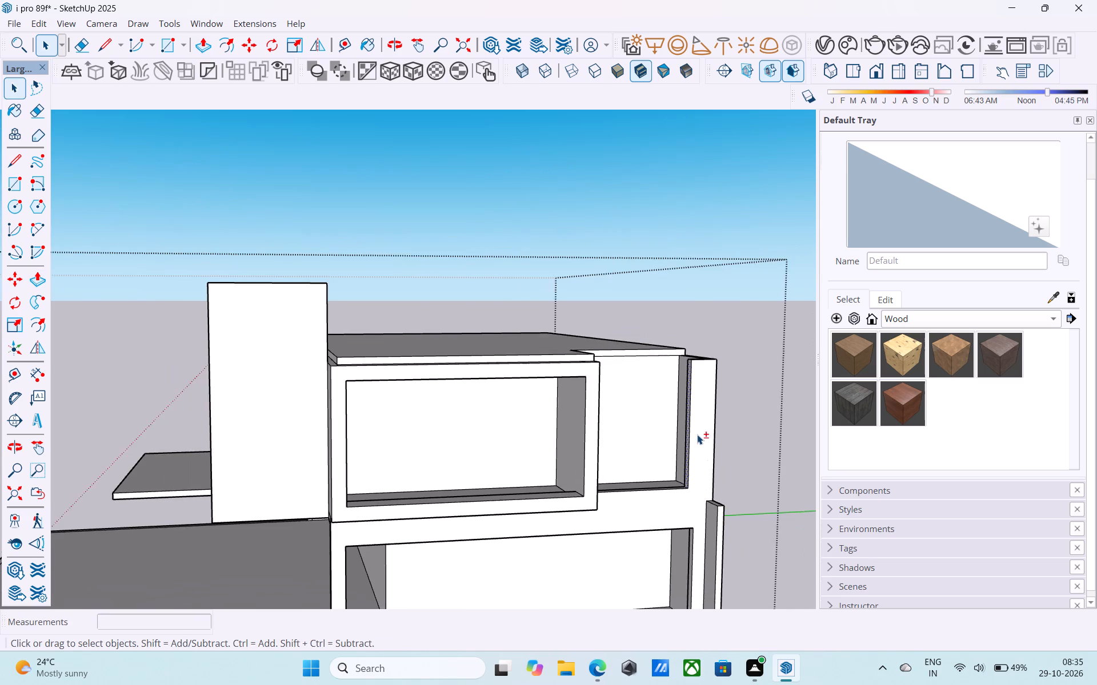
Draw an 8' 6" vertical line on the inner jamb of the wider bay's frame and delete the face formed across the opening.
shift+middle_drag(697, 436, 819, 317)
scroll(815, 321, down, 1)
shift+middle_drag(777, 345, 768, 374)
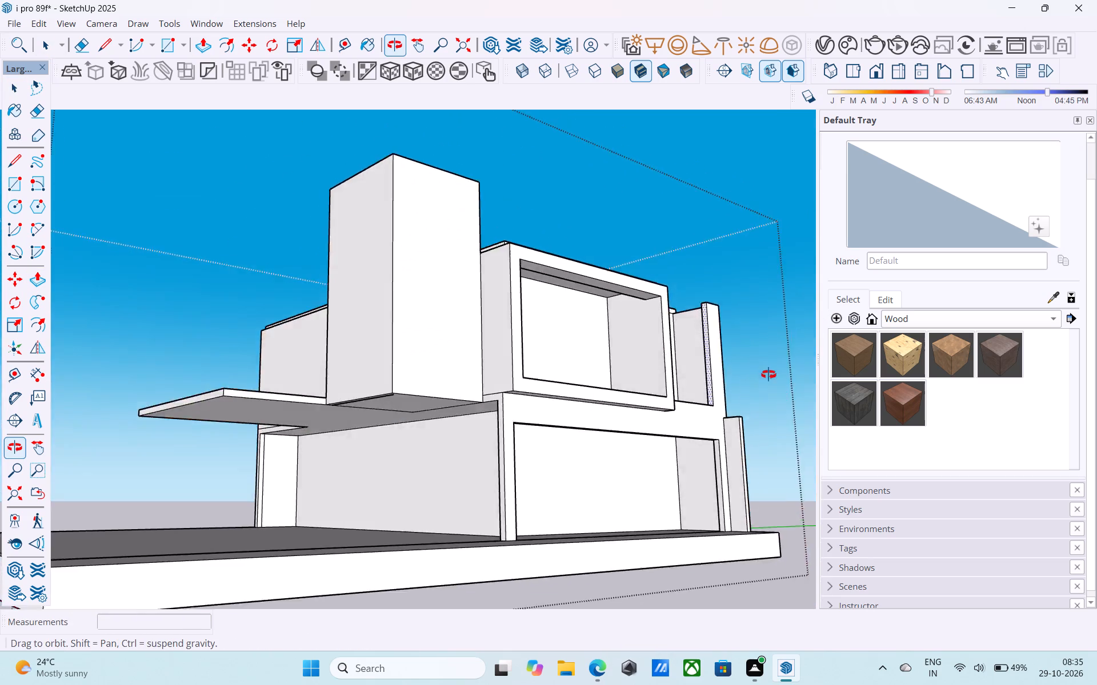
shift+middle_drag(768, 374, 786, 440)
scroll(724, 408, up, 12)
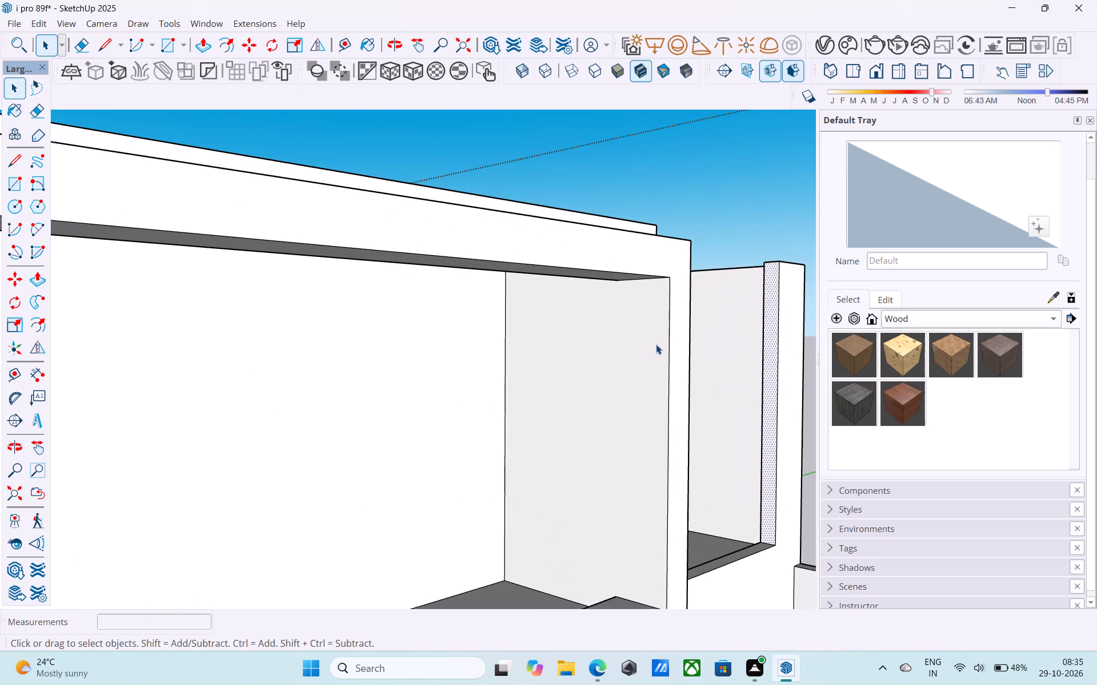
middle_click(656, 346)
key(l)
click(620, 598)
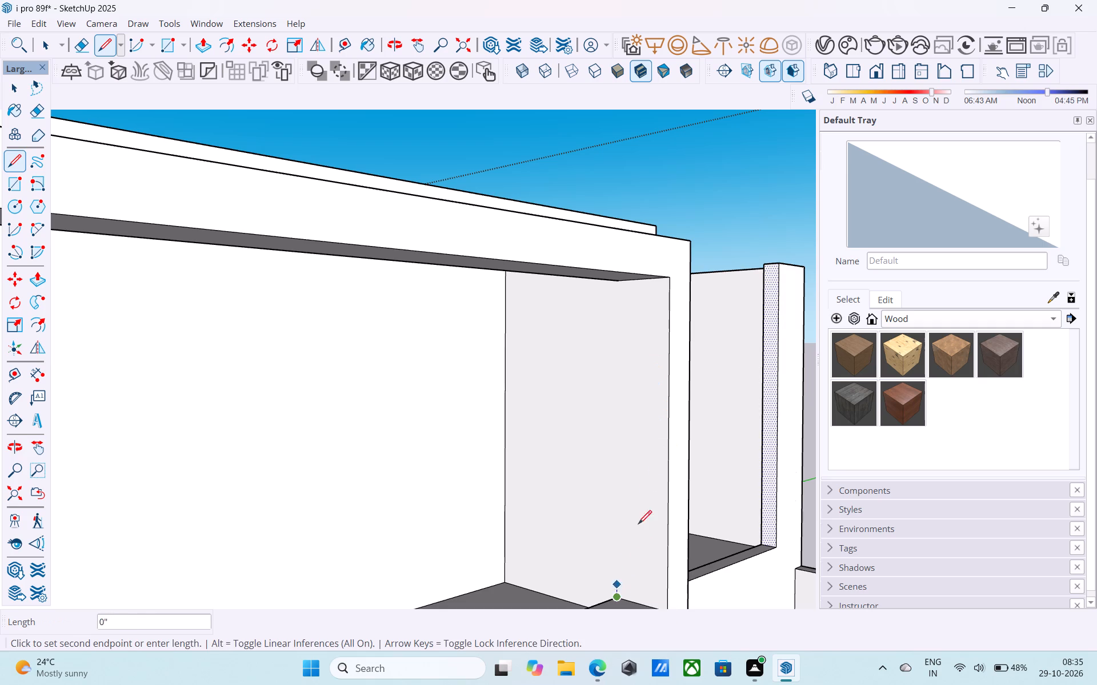
scroll(639, 312, up, 1)
click(620, 278)
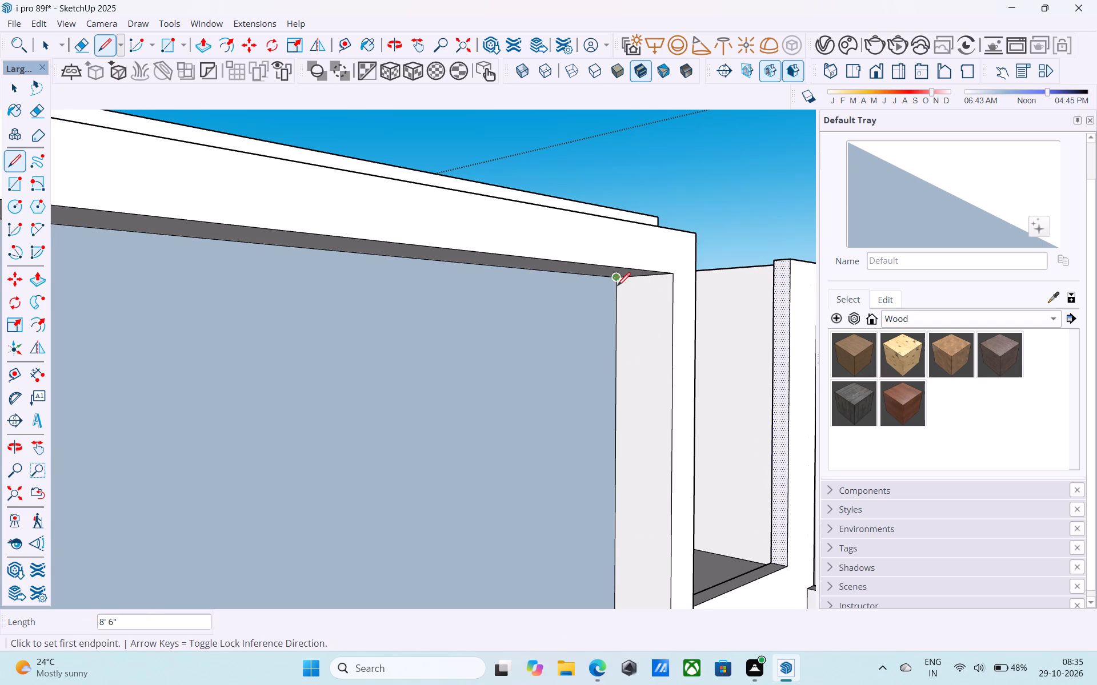
key(space)
click(566, 344)
key(Delete)
Examine the front, side and underside of the house around the projecting frame and the thickened end post.
scroll(567, 345, down, 7)
middle_drag(596, 403, 598, 433)
key(space)
scroll(620, 406, down, 4)
middle_drag(590, 519, 590, 506)
scroll(590, 506, down, 1)
middle_drag(589, 502, 584, 487)
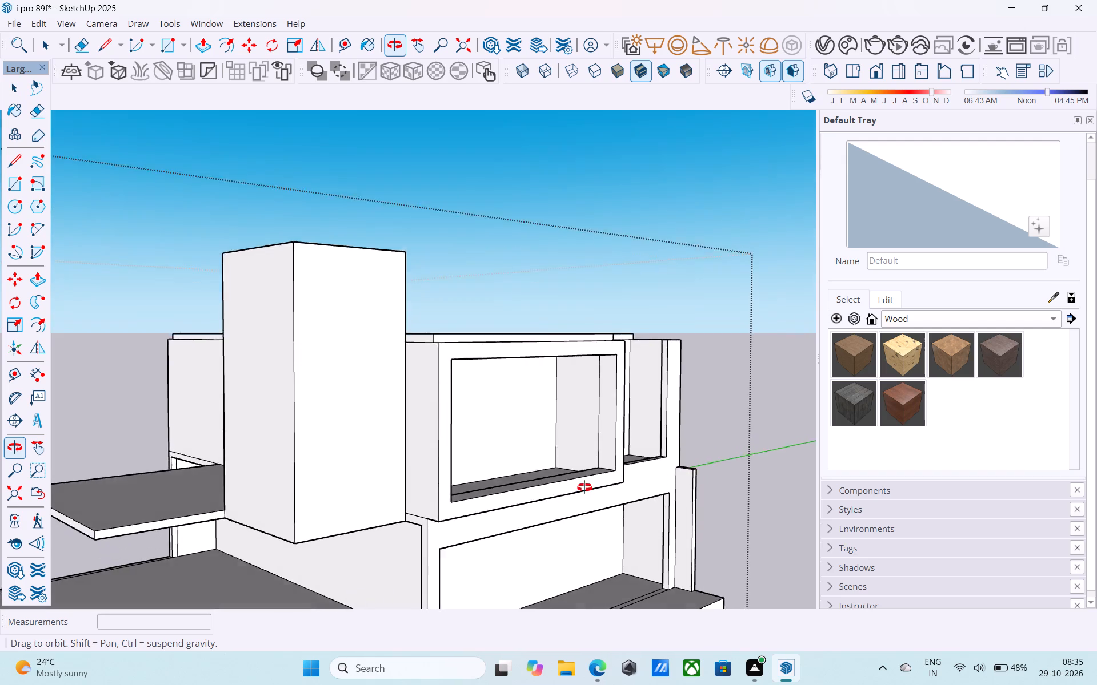
middle_drag(584, 487, 636, 413)
middle_drag(671, 400, 703, 371)
middle_drag(703, 371, 707, 397)
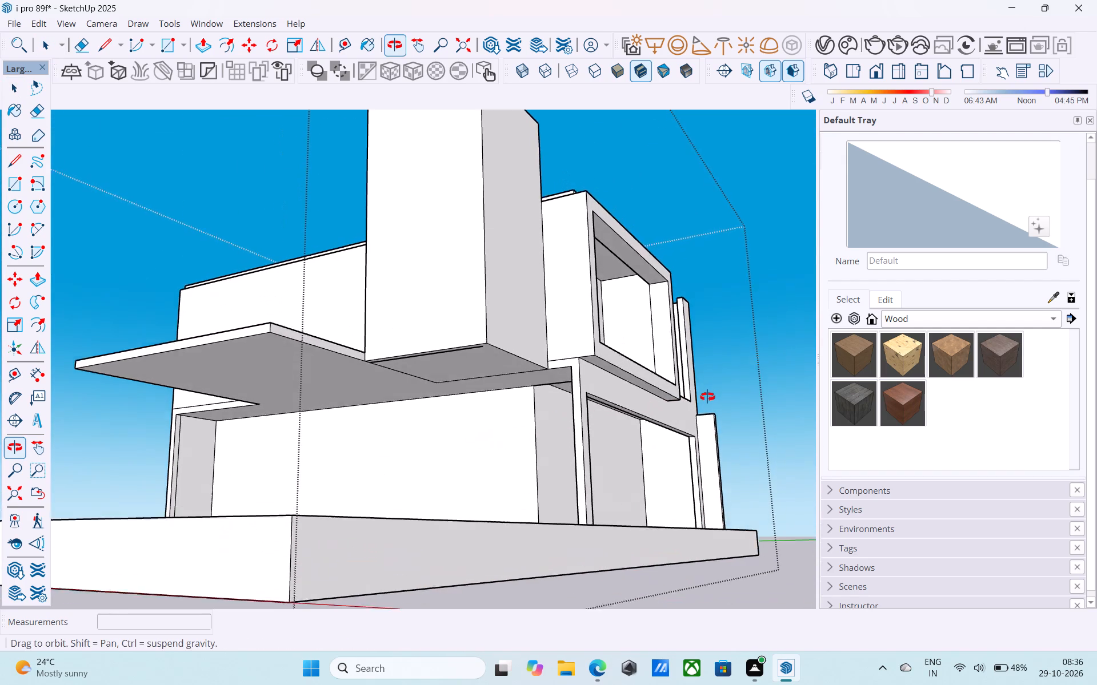
middle_drag(707, 397, 575, 440)
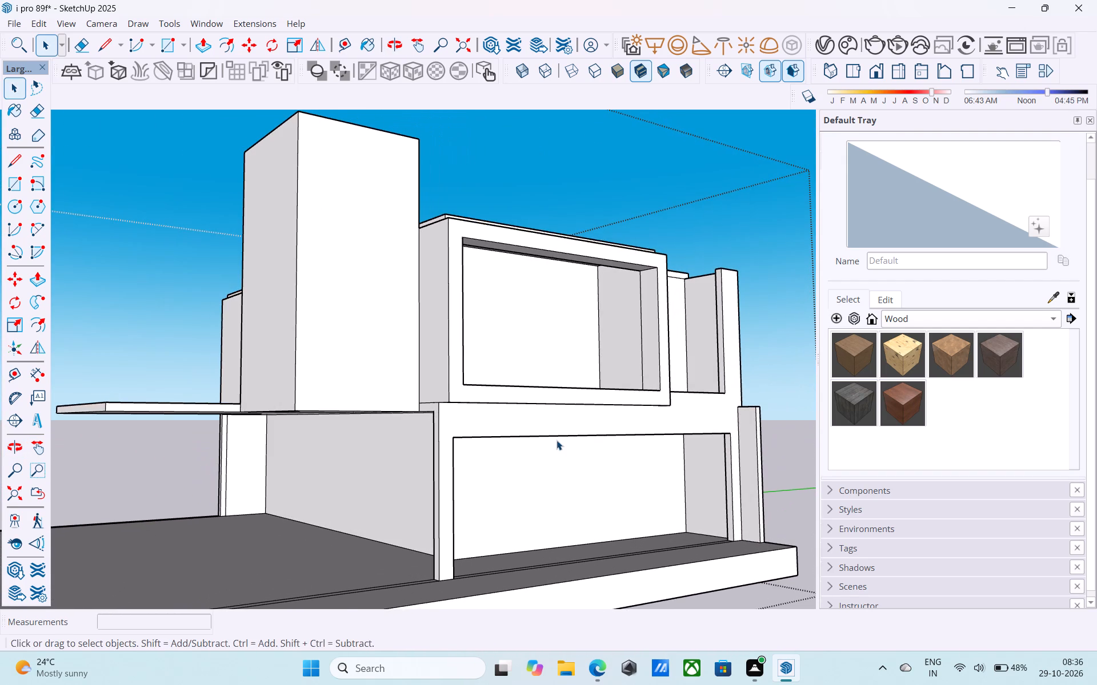
middle_drag(541, 442, 466, 460)
scroll(630, 414, down, 3)
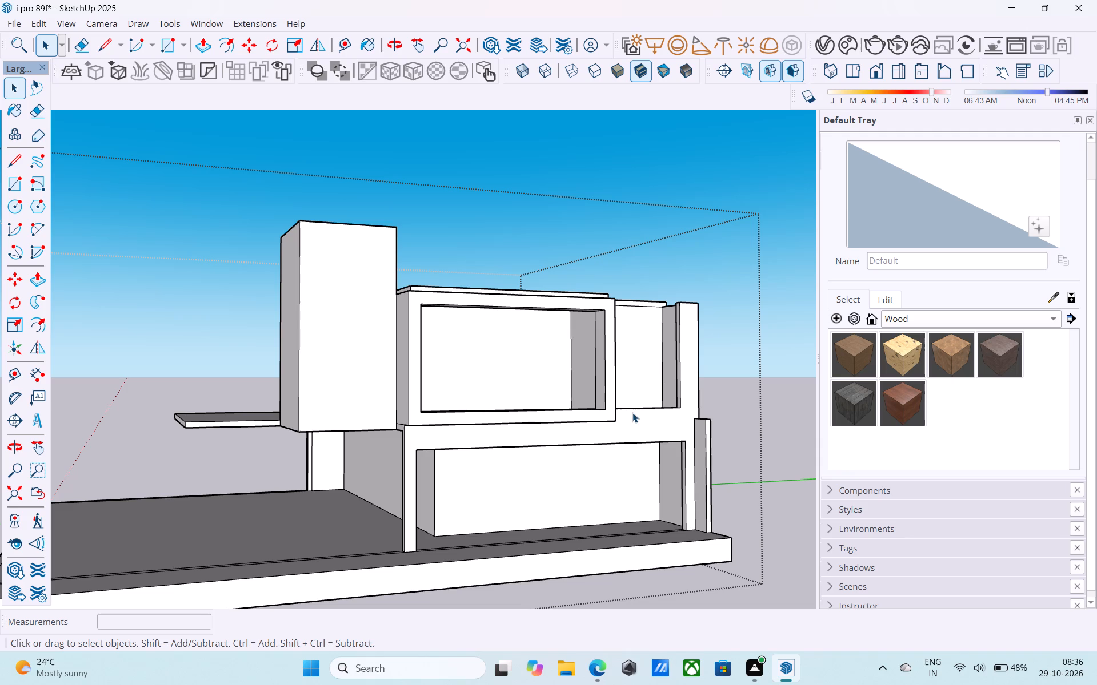
middle_drag(655, 456, 645, 440)
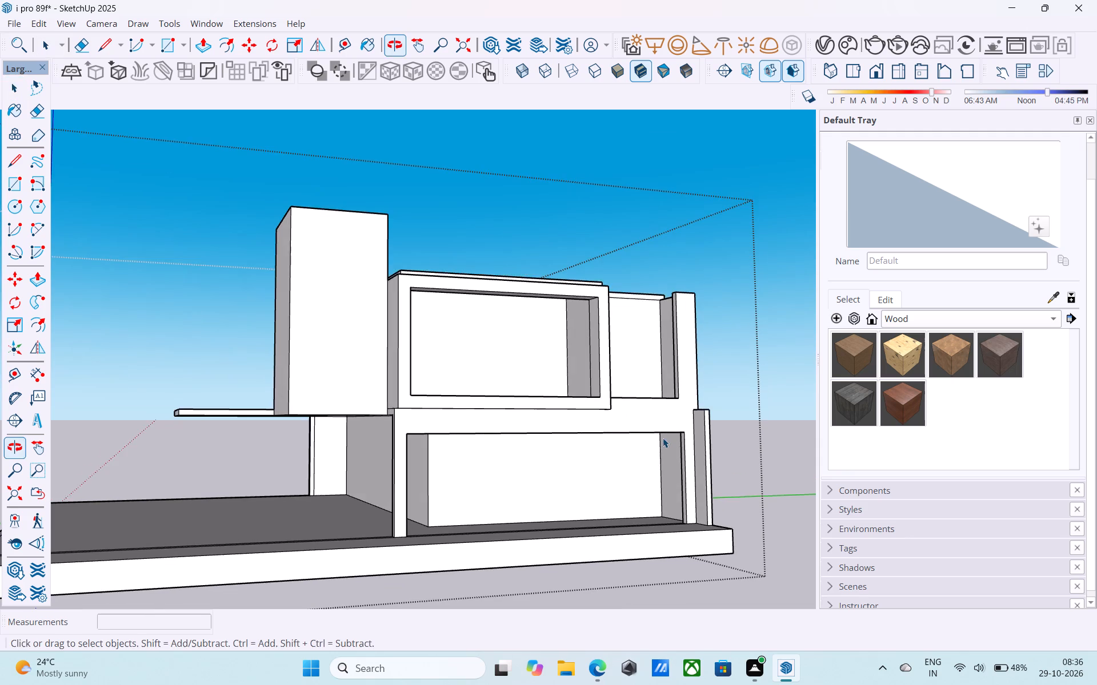
scroll(666, 436, down, 3)
middle_drag(720, 453, 712, 484)
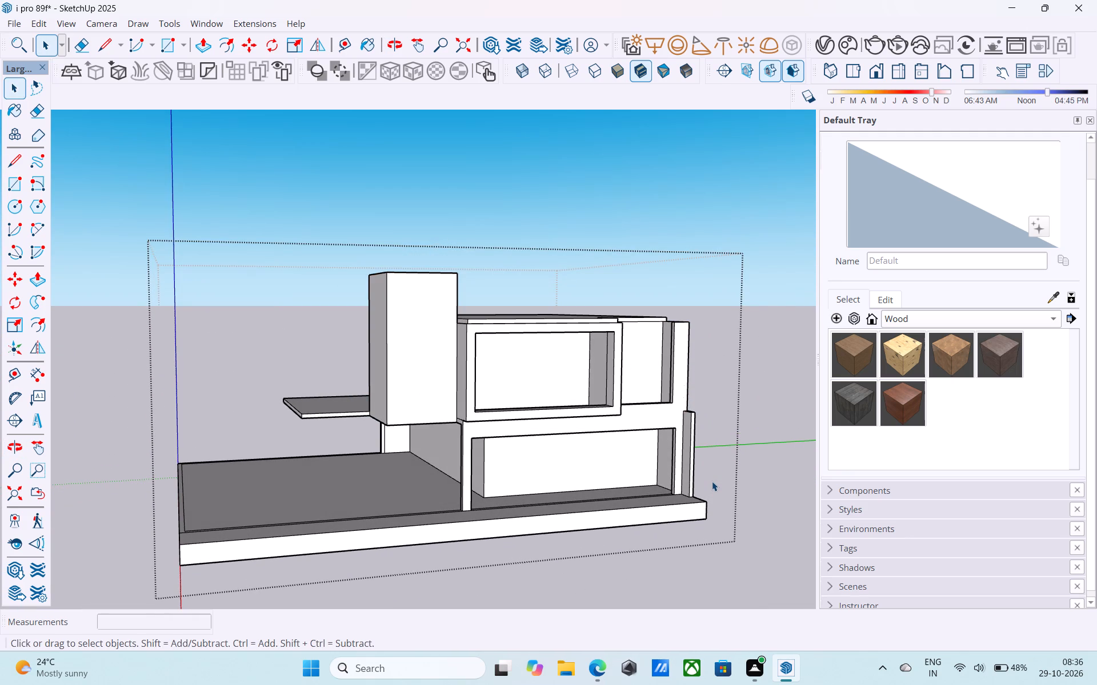
scroll(708, 471, up, 1)
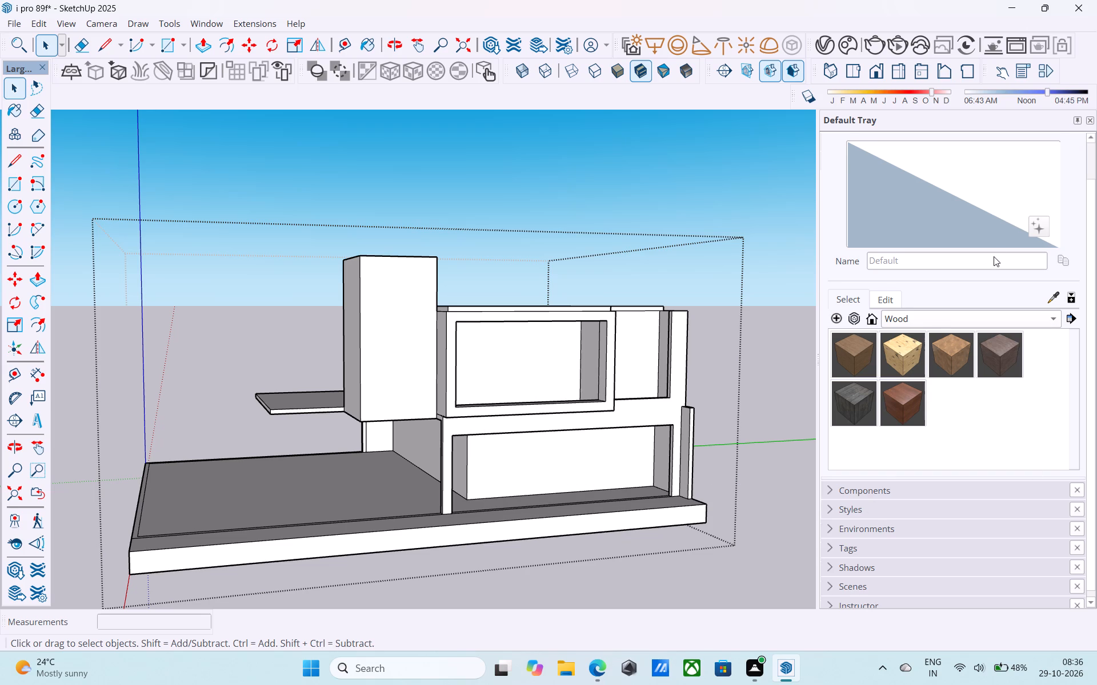
Push the roof slab's front edge above the wider bay back flush with its edge over the narrower bay.
scroll(994, 256, down, 3)
scroll(399, 353, down, 3)
scroll(476, 327, down, 3)
middle_drag(470, 337, 494, 417)
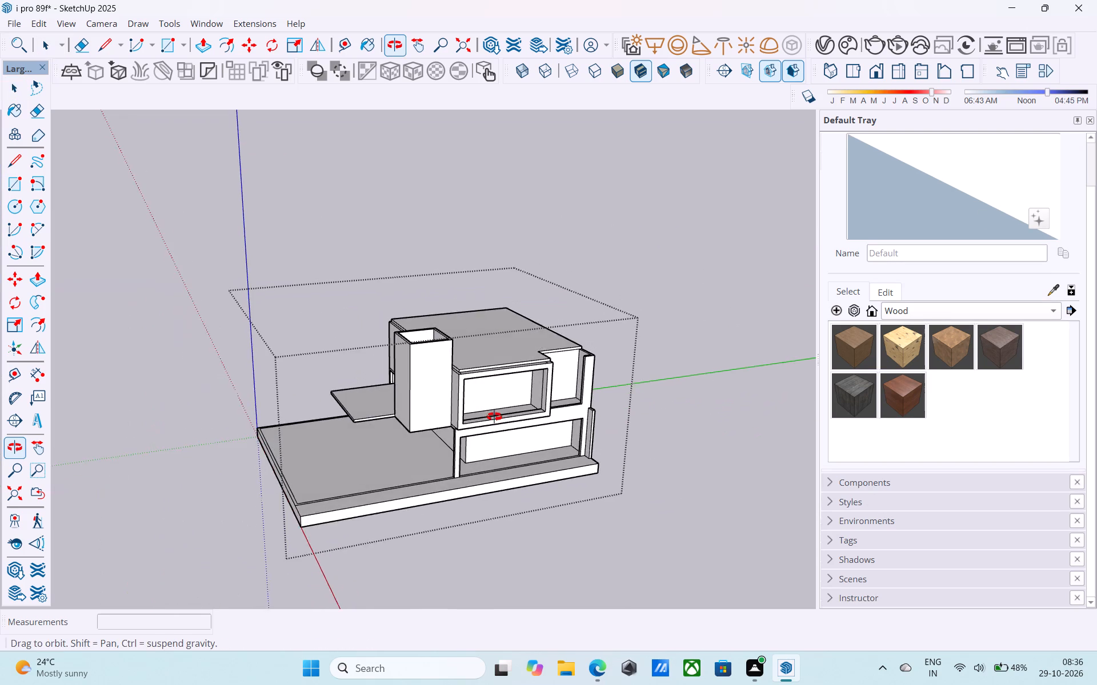
middle_drag(494, 417, 527, 444)
scroll(534, 361, up, 3)
middle_drag(535, 360, 514, 367)
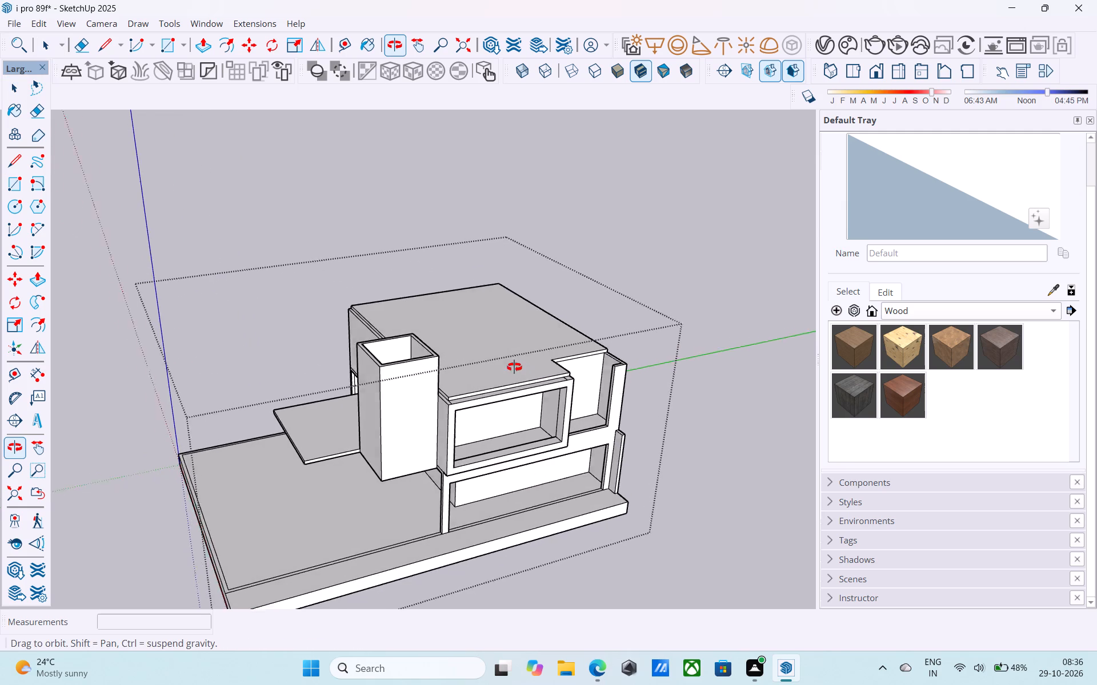
middle_drag(514, 367, 501, 361)
scroll(523, 377, up, 9)
middle_drag(527, 380, 480, 304)
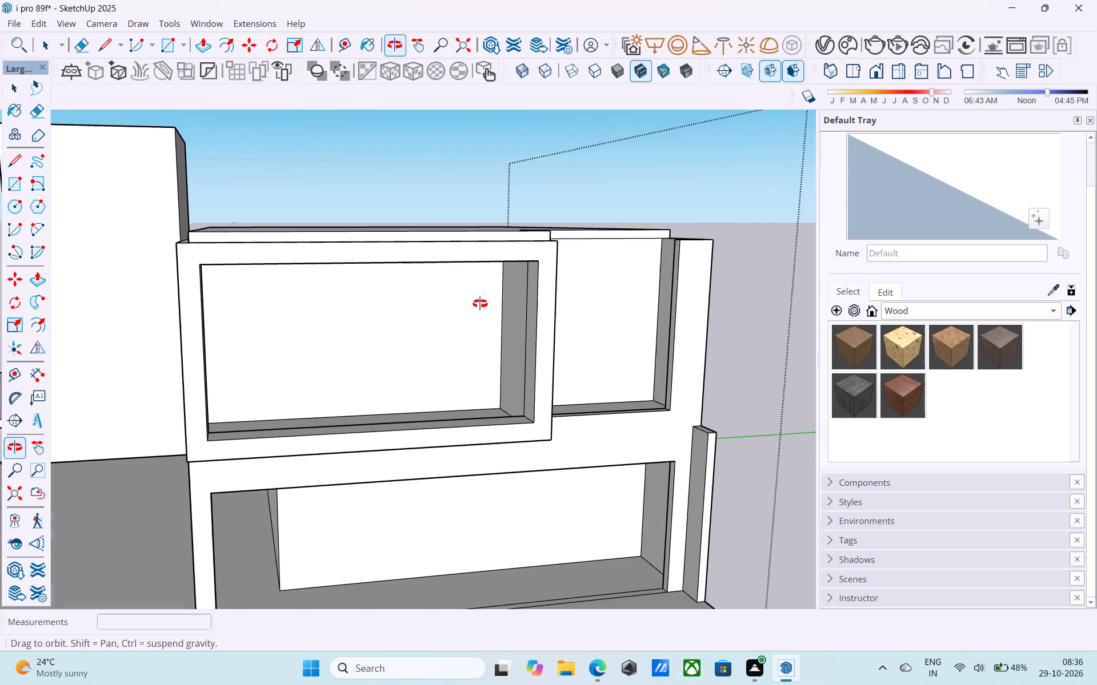
middle_drag(480, 304, 473, 396)
scroll(482, 311, up, 1)
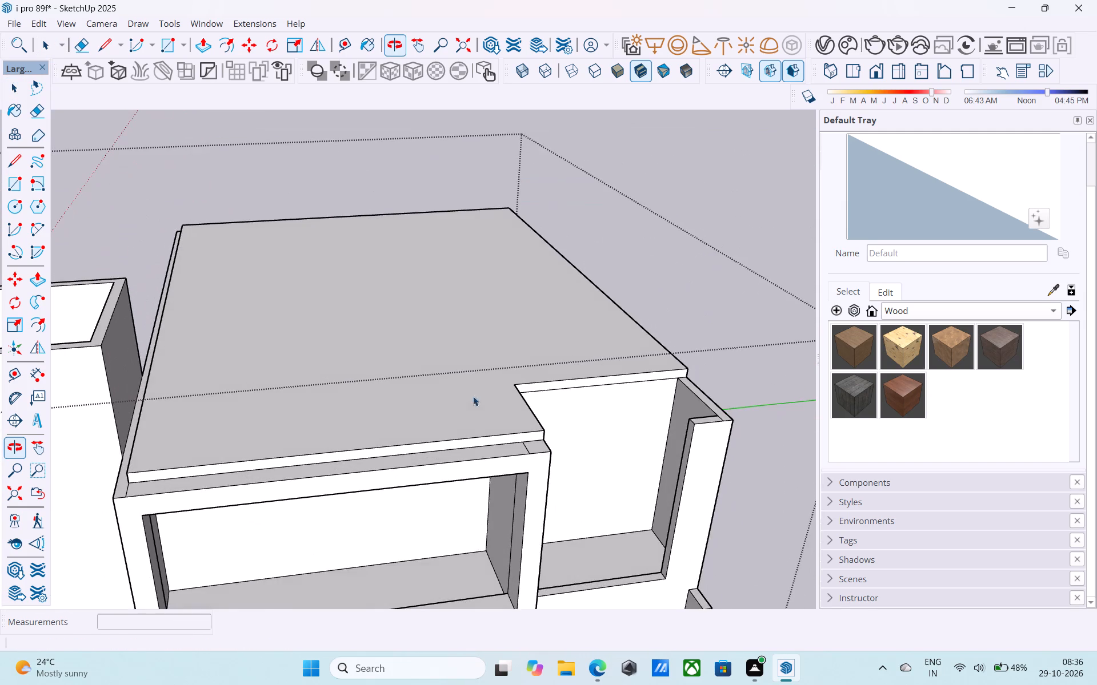
scroll(507, 462, up, 6)
click(509, 431)
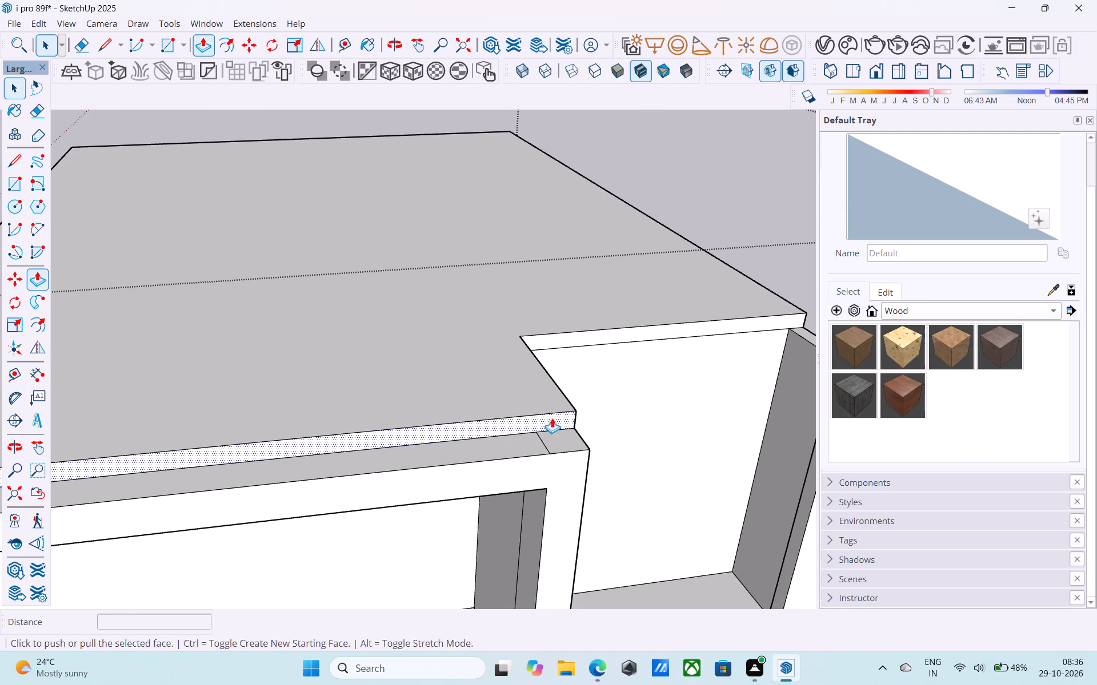
key(p)
click(552, 418)
click(599, 345)
key(space)
scroll(609, 369, down, 5)
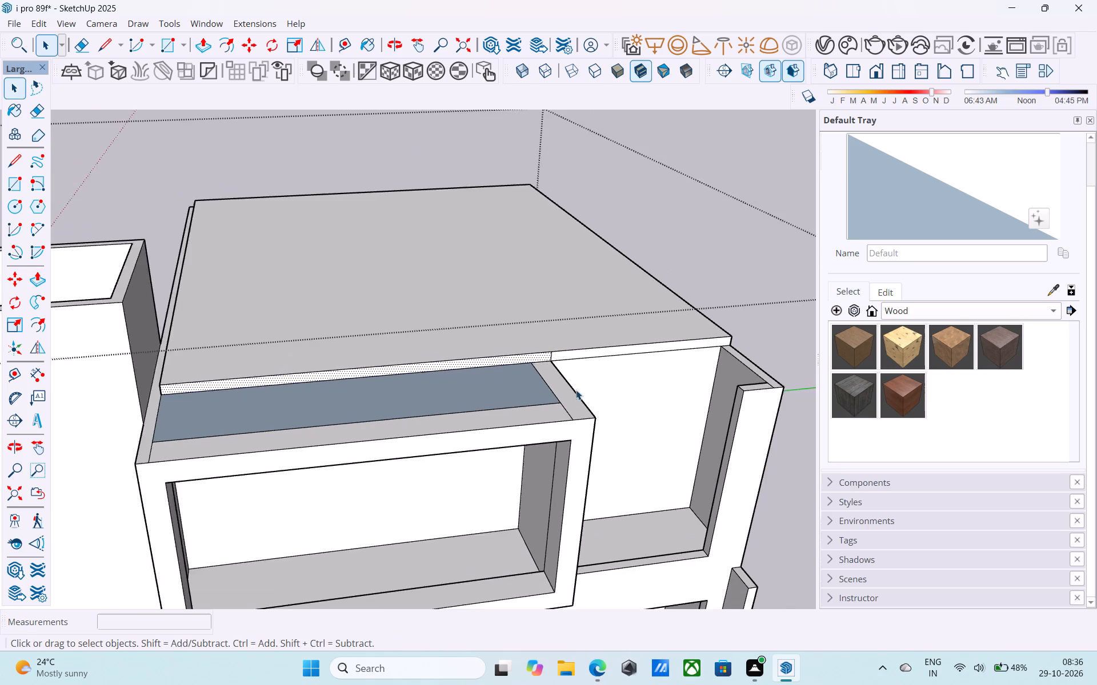
Draw a 4' line along the end edge of the exposed strip between the roof slab and the projecting frame's top beam.
middle_drag(575, 390, 673, 396)
middle_drag(606, 412, 600, 409)
middle_drag(609, 413, 604, 422)
scroll(607, 428, up, 2)
key(p)
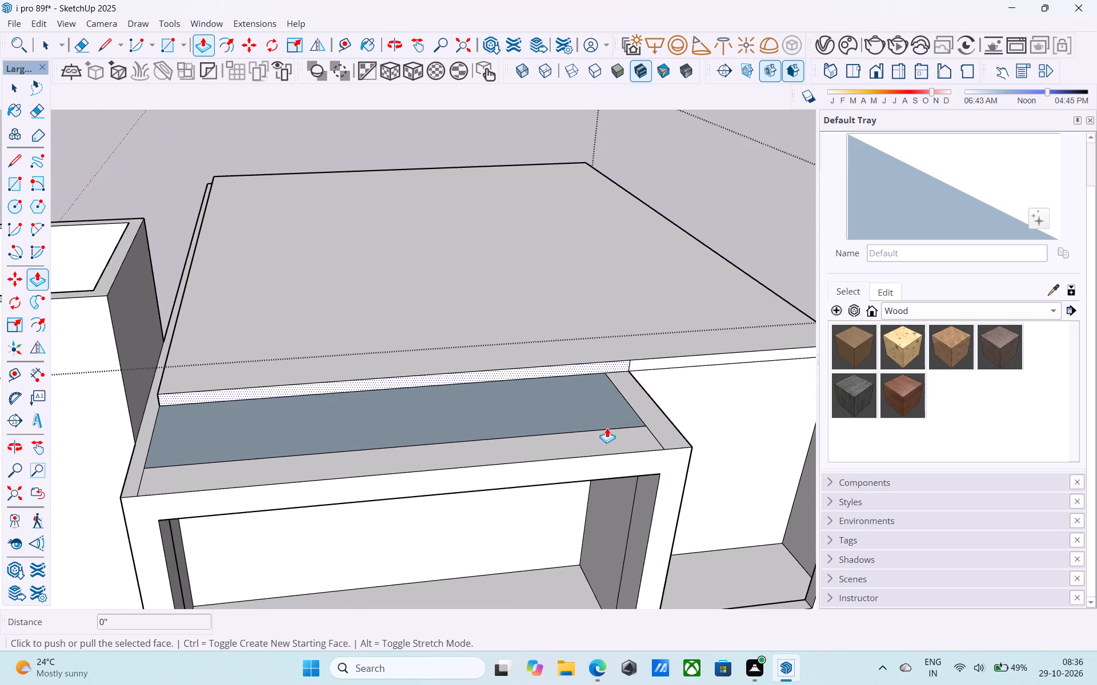
key(l)
scroll(617, 394, up, 2)
click(603, 371)
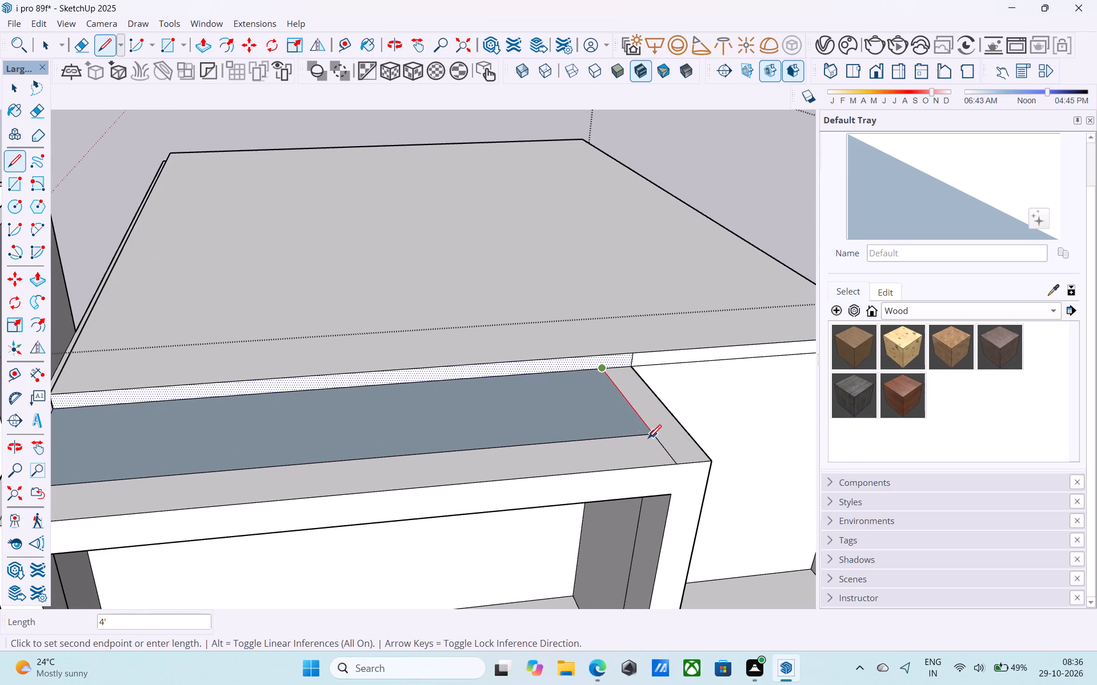
click(654, 437)
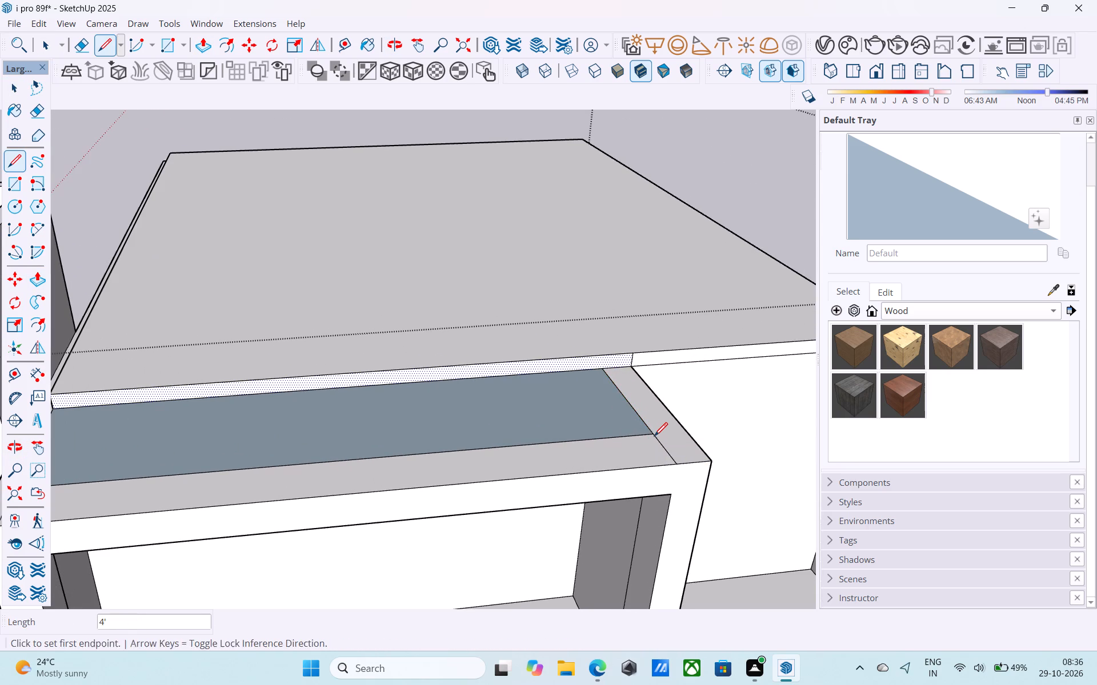
key(space)
Delete the exposed strip's face between the roof slab and the top beam of the projecting frame.
scroll(664, 429, down, 5)
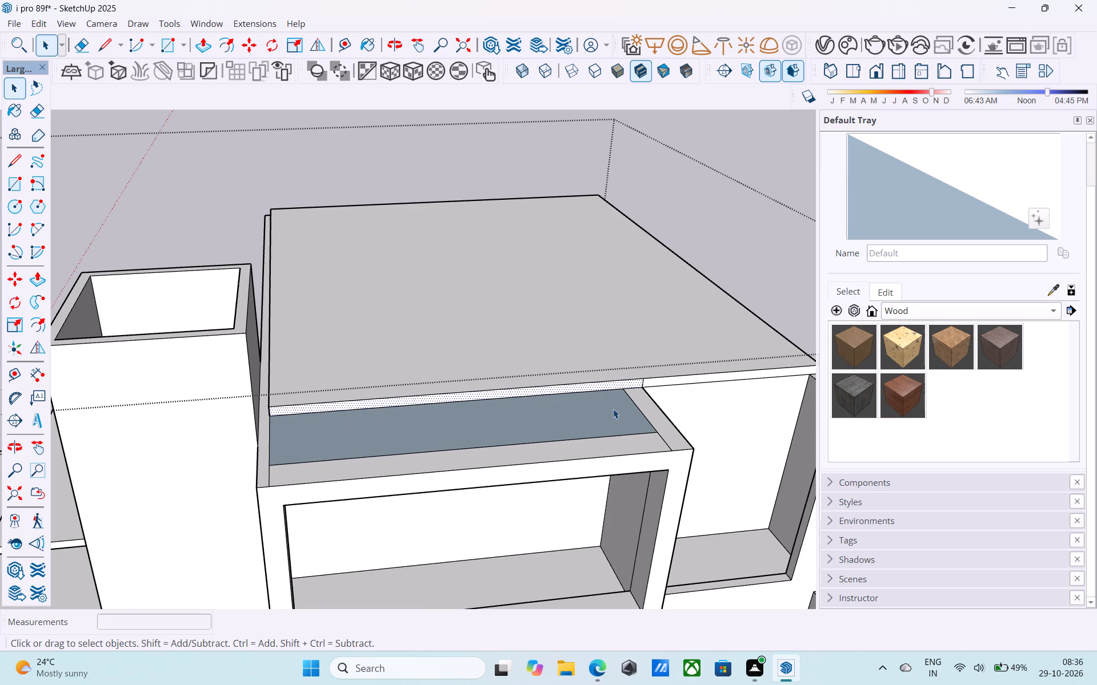
middle_drag(517, 423, 547, 416)
scroll(551, 423, up, 1)
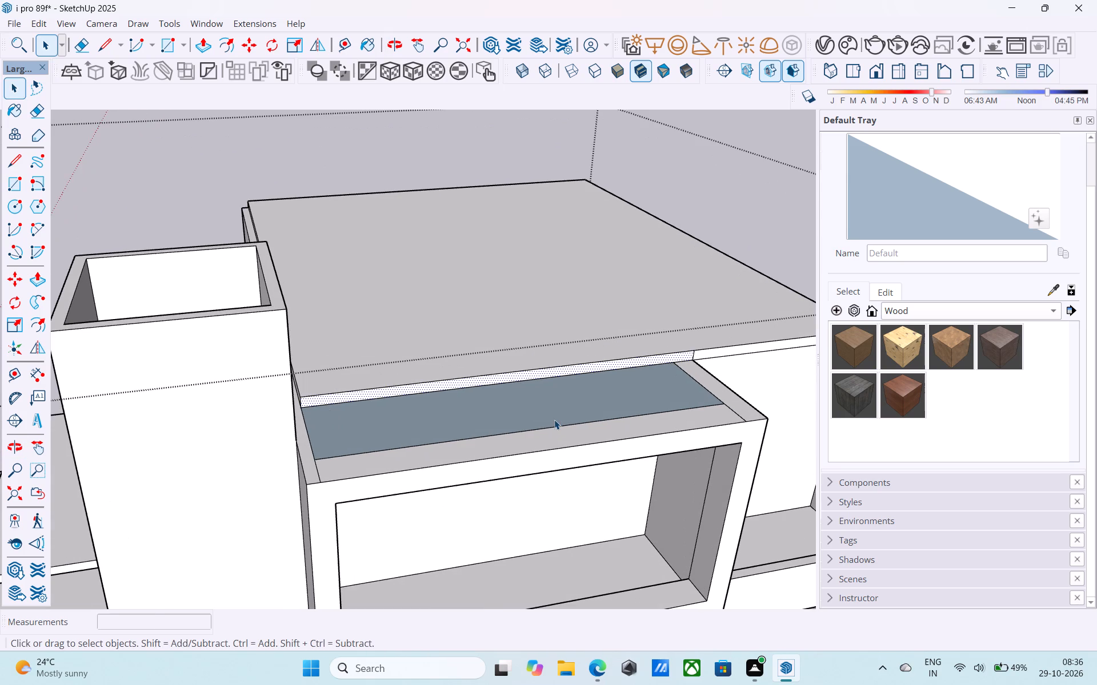
click(554, 420)
key(Delete)
Inspect the inside of the wider bay and redo three edits to its projecting frame.
middle_drag(559, 420, 623, 439)
shift+middle_drag(680, 470, 449, 461)
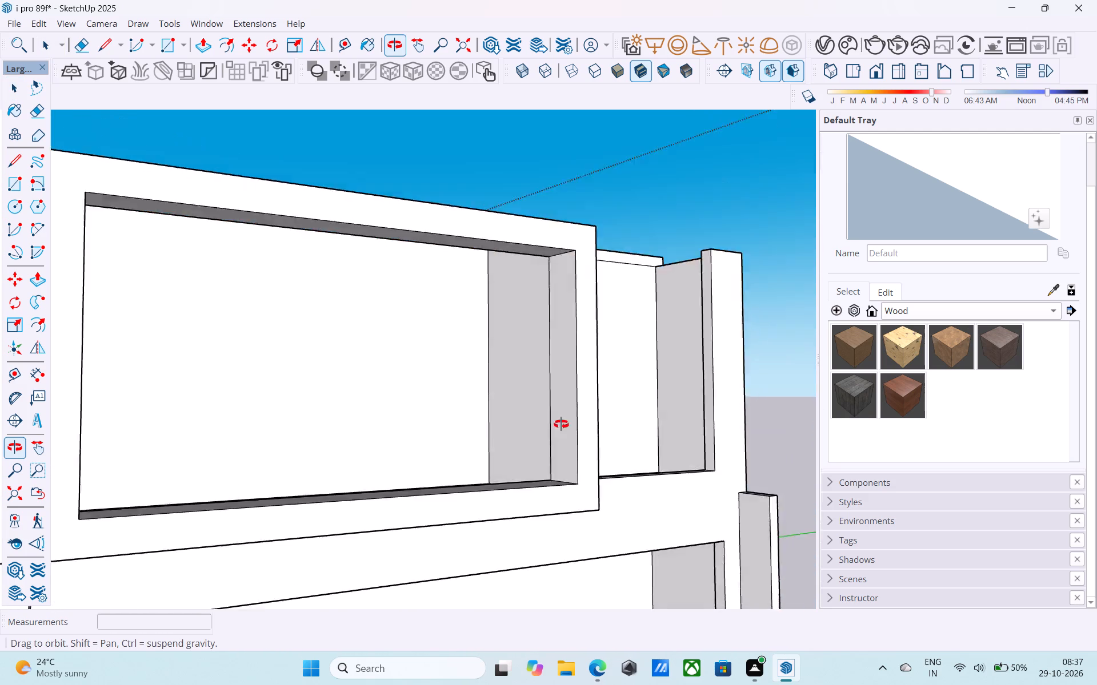
shift+middle_drag(561, 424, 533, 460)
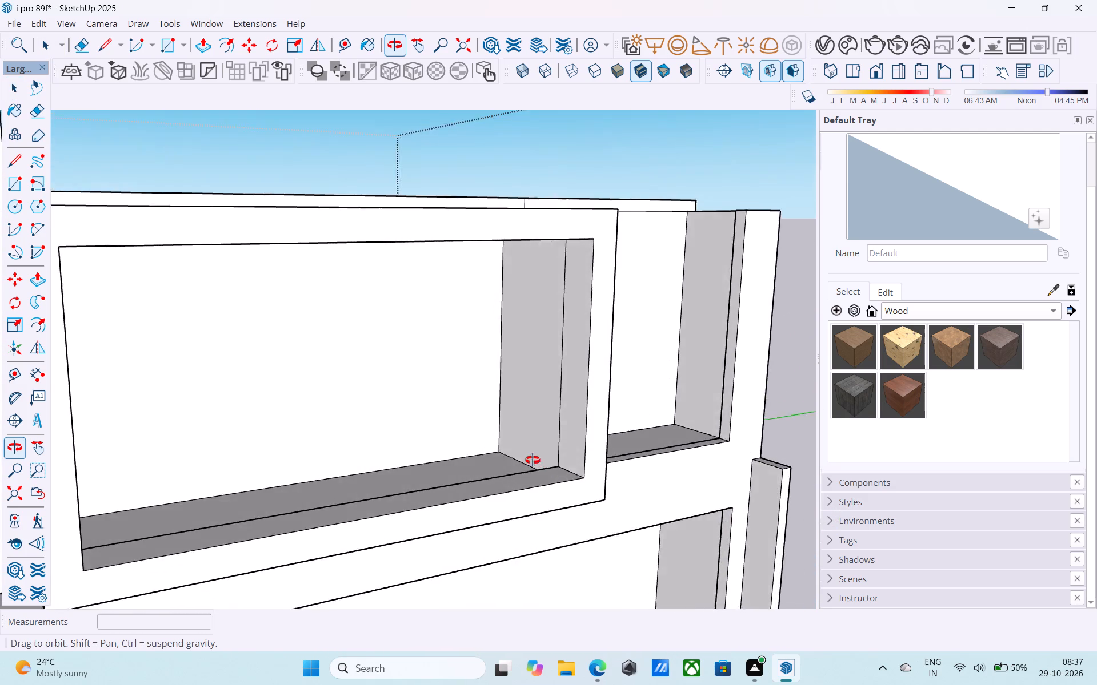
shift+middle_drag(533, 460, 508, 453)
key(ctrl+y)
key(ctrl+y)
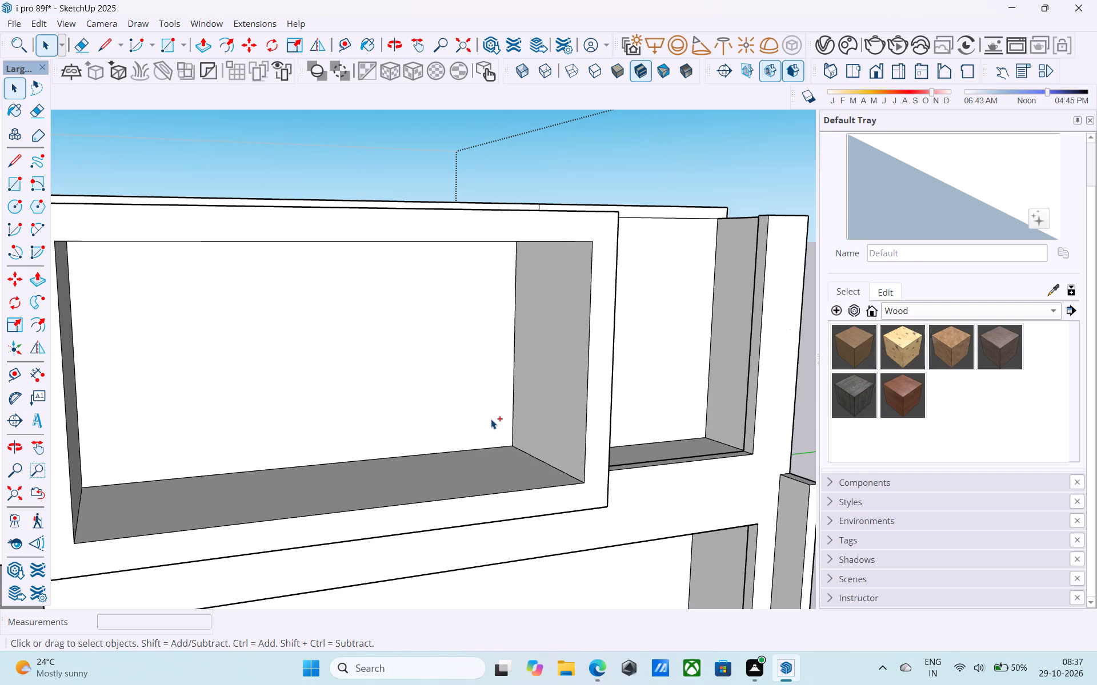
key(ctrl+y)
key(space)
Erase the seam line across the top of the wider bay's frame and try to erase the short vertical seam on the slab edge.
scroll(500, 375, up, 1)
middle_drag(501, 372, 493, 426)
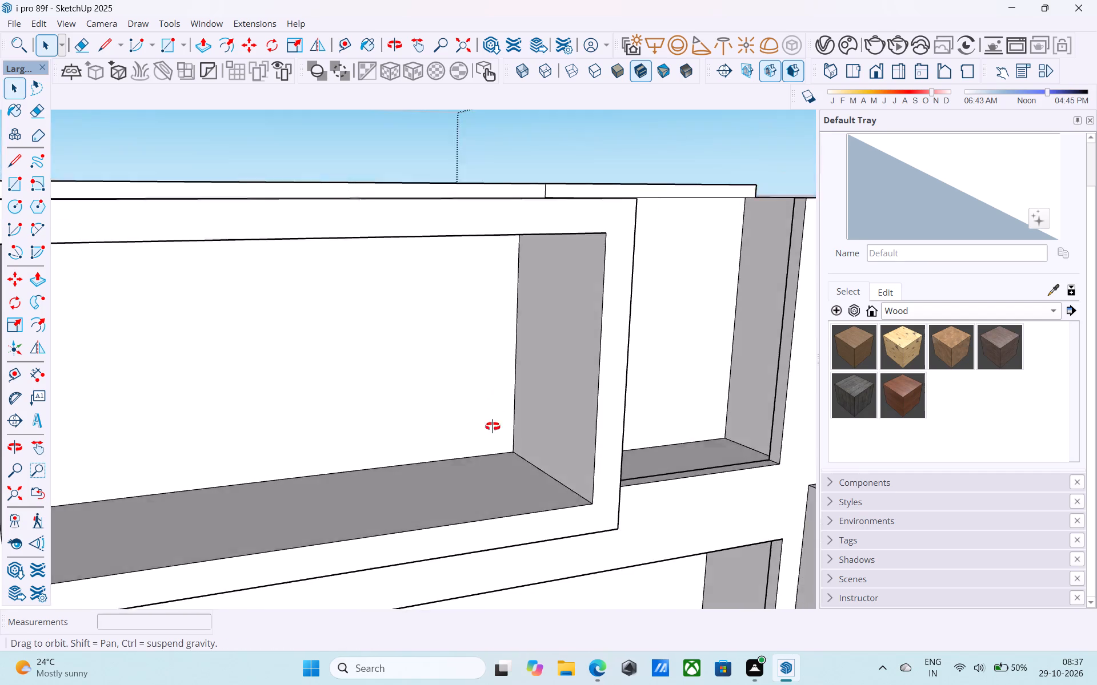
middle_drag(493, 426, 478, 336)
scroll(478, 336, down, 4)
middle_drag(478, 336, 482, 497)
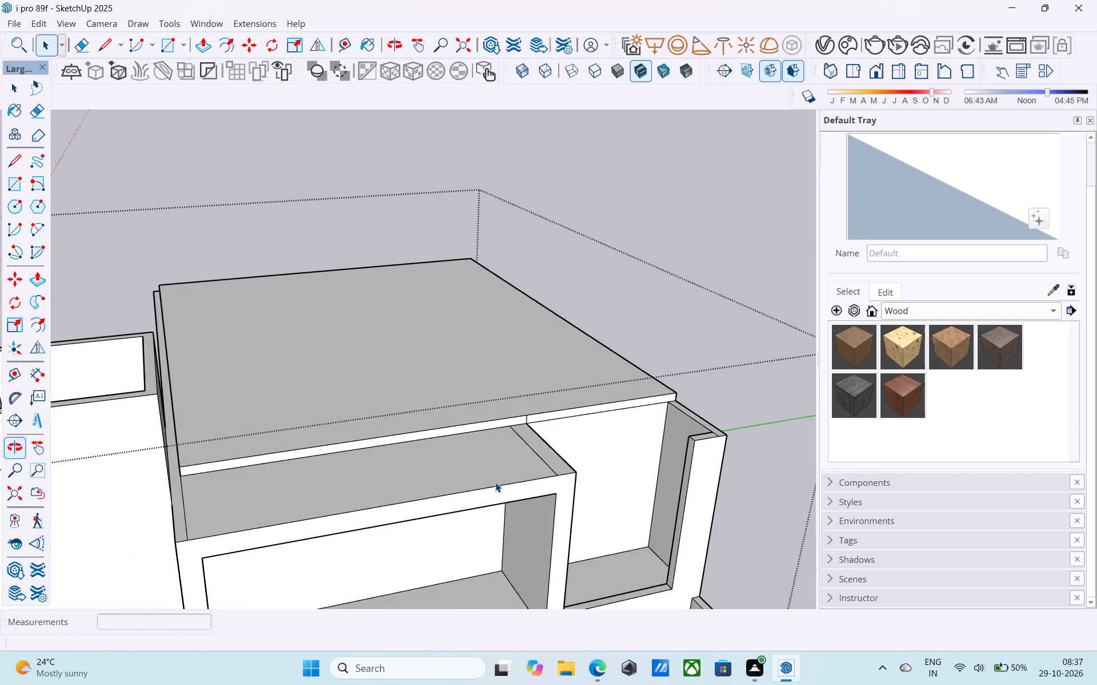
scroll(535, 434, up, 8)
key(e)
drag(522, 450, 511, 458)
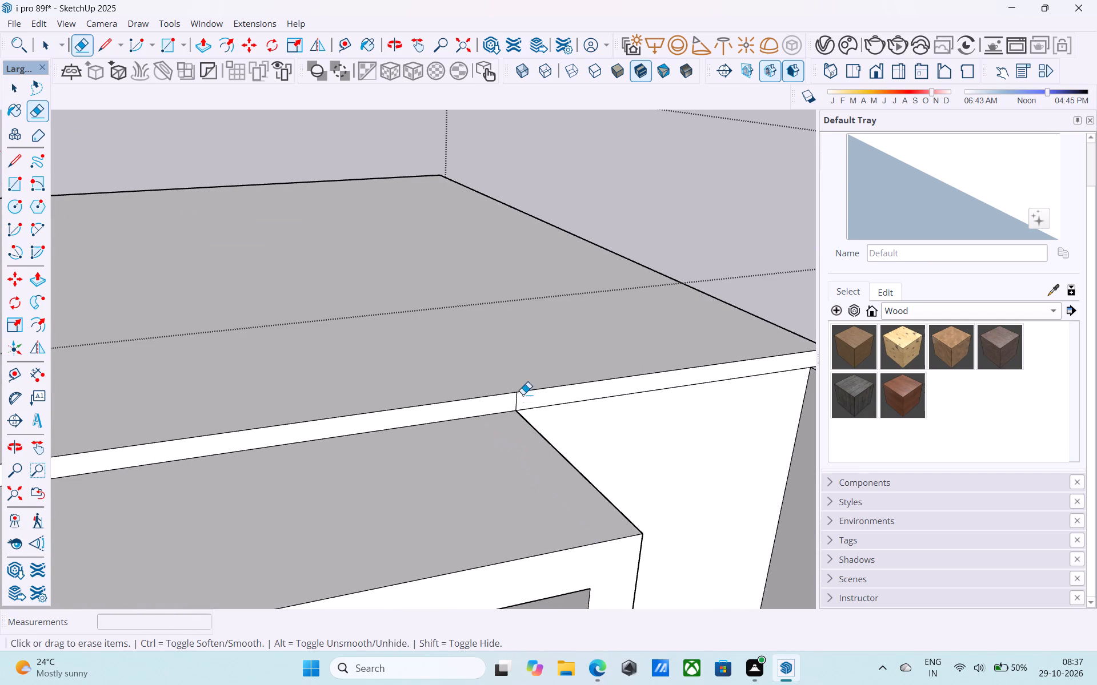
click(523, 400)
key(space)
scroll(521, 401, down, 4)
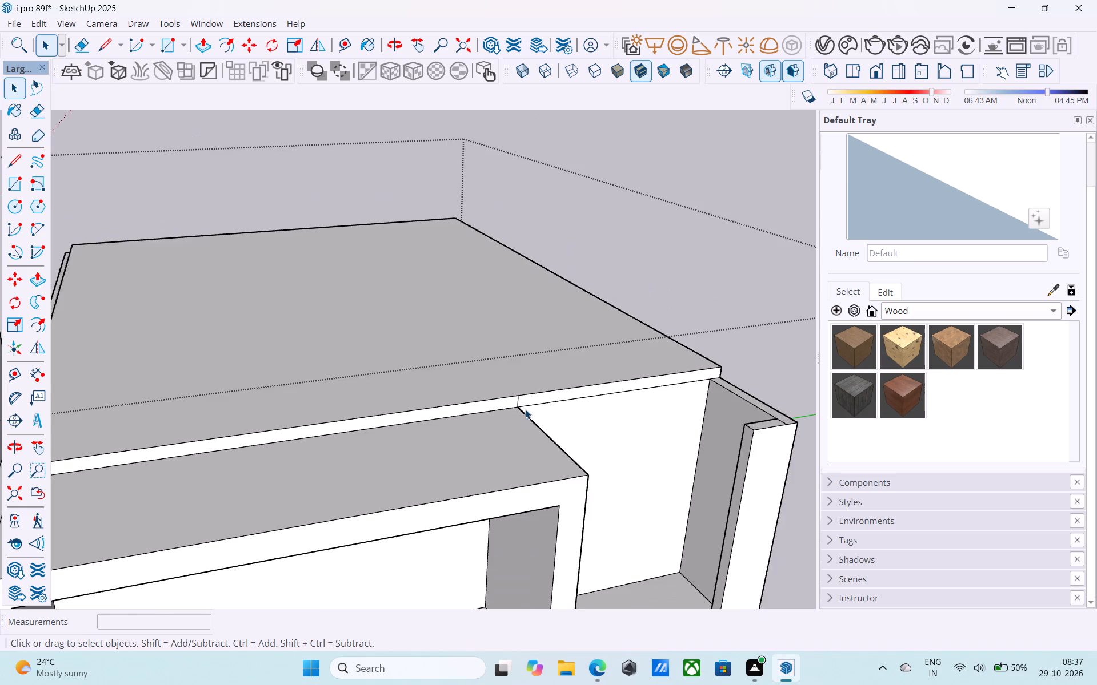
scroll(525, 409, down, 7)
middle_drag(526, 414, 245, 331)
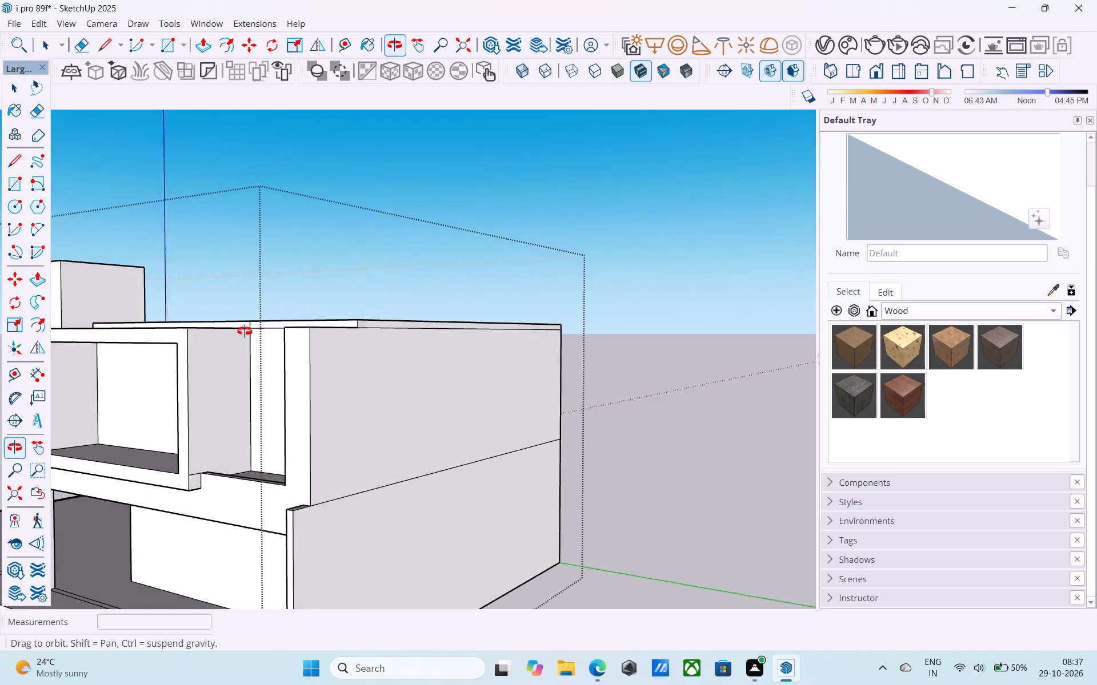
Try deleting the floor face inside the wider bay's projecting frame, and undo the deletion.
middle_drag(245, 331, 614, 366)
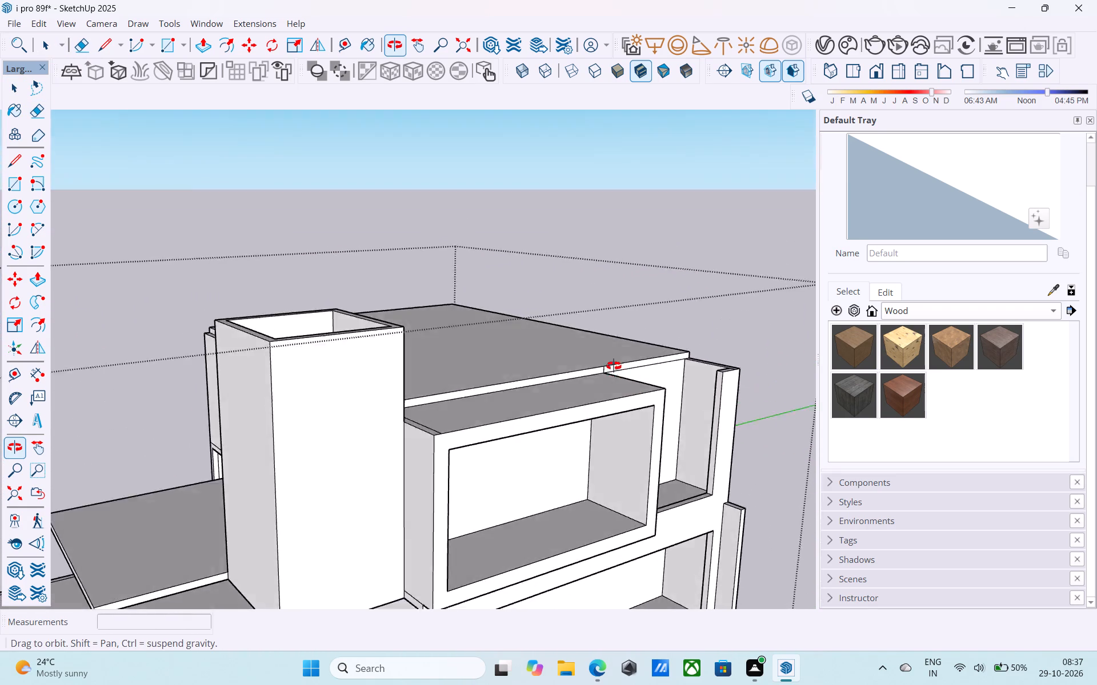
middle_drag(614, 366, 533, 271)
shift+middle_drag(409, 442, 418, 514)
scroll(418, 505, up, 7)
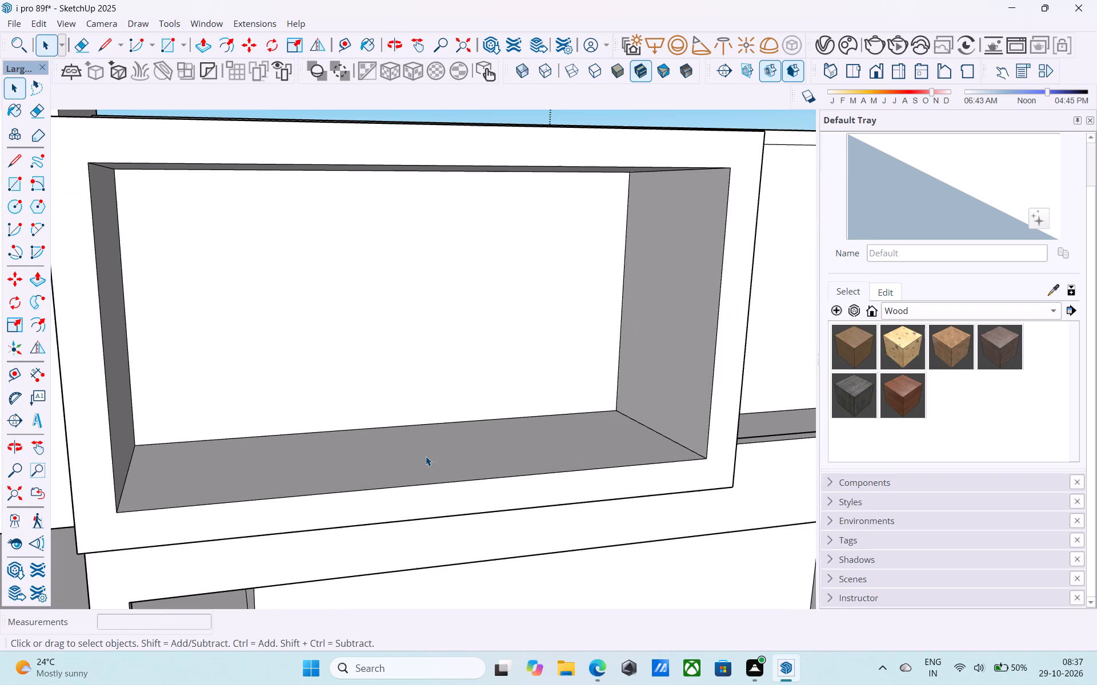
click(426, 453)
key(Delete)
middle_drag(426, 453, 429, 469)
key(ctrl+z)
Save the model.
key(ctrl+s)
key(space)
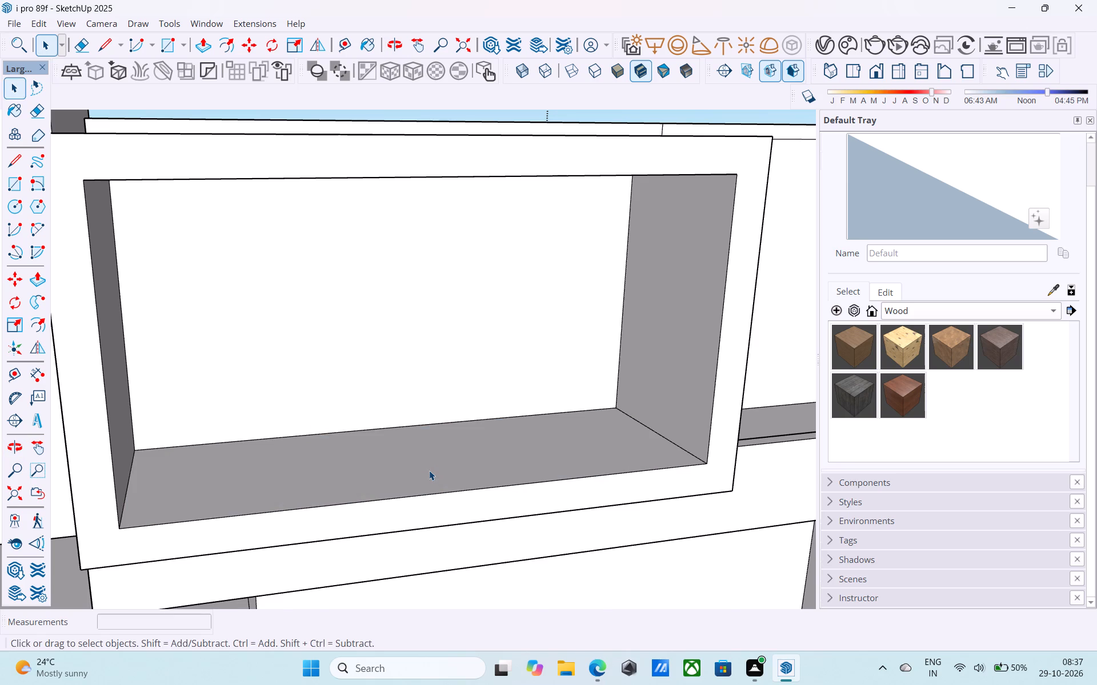
Examine the house exterior from several angles, looking at the projecting frame, the side shaft and the canopy slab.
scroll(429, 472, down, 8)
shift+middle_drag(431, 474, 455, 490)
middle_drag(535, 486, 536, 489)
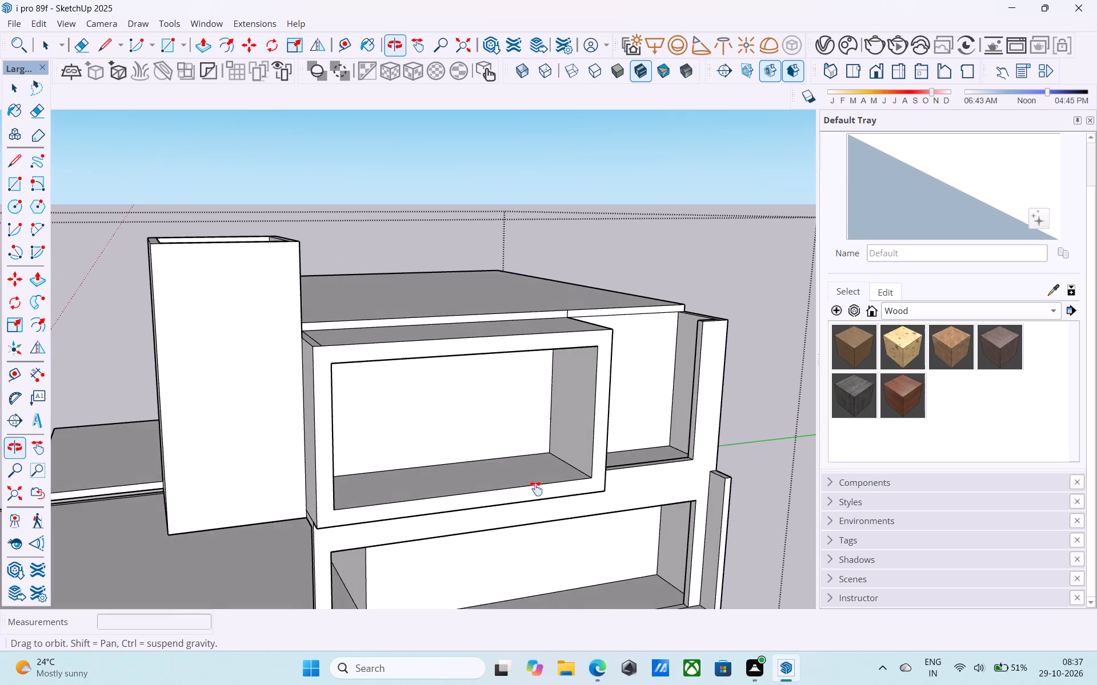
middle_drag(536, 489, 571, 507)
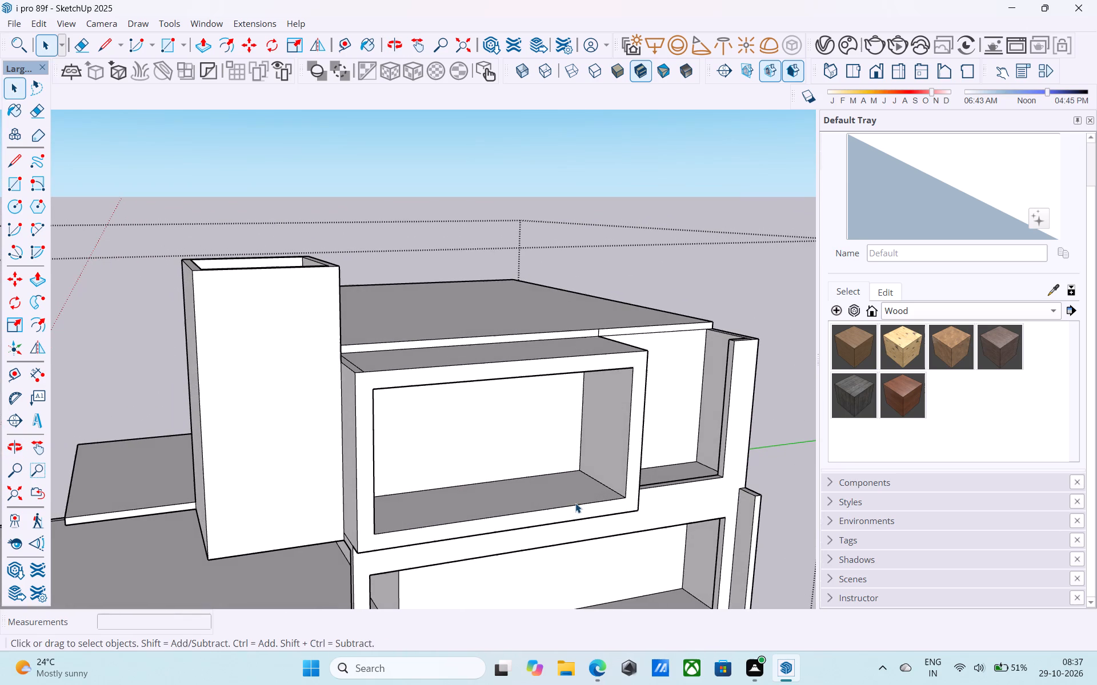
middle_drag(592, 498, 483, 414)
scroll(483, 406, down, 3)
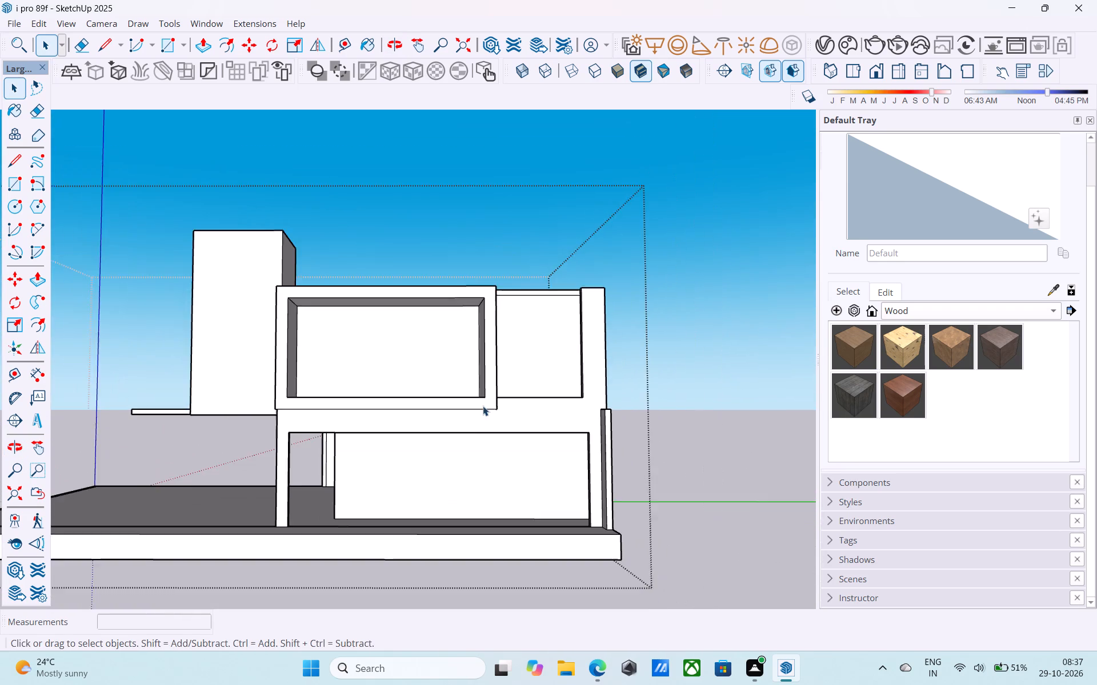
scroll(483, 406, down, 4)
middle_drag(426, 473, 636, 534)
scroll(522, 464, up, 3)
shift+scroll(522, 464, down, 3)
shift+middle_drag(521, 464, 510, 468)
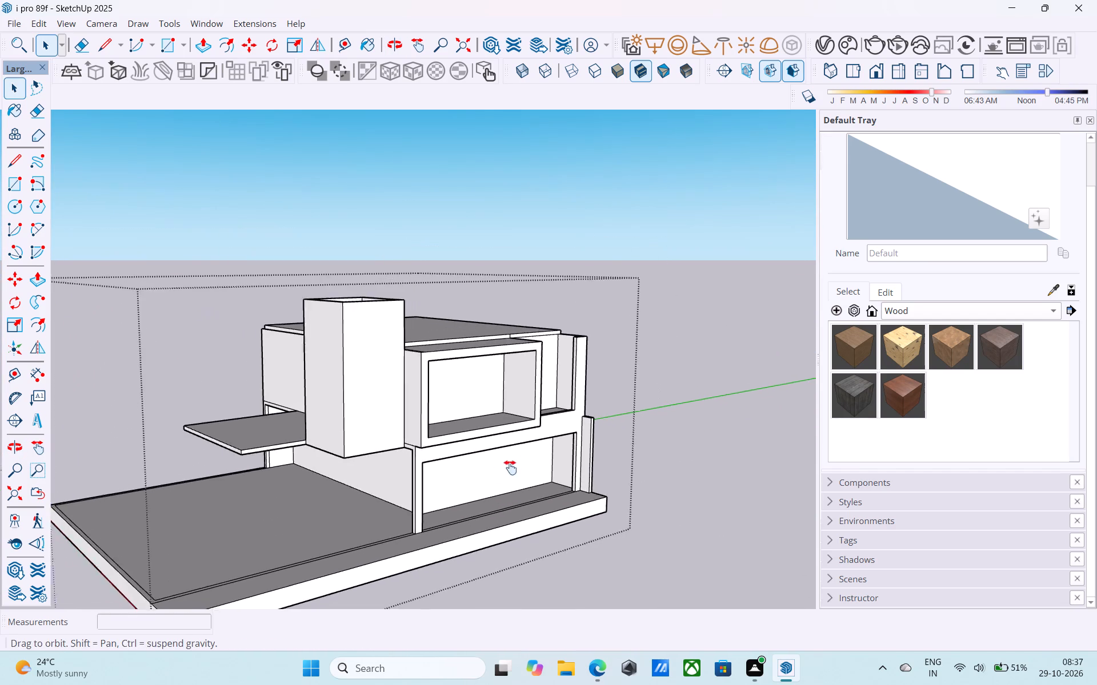
shift+middle_drag(510, 468, 495, 477)
scroll(496, 484, up, 1)
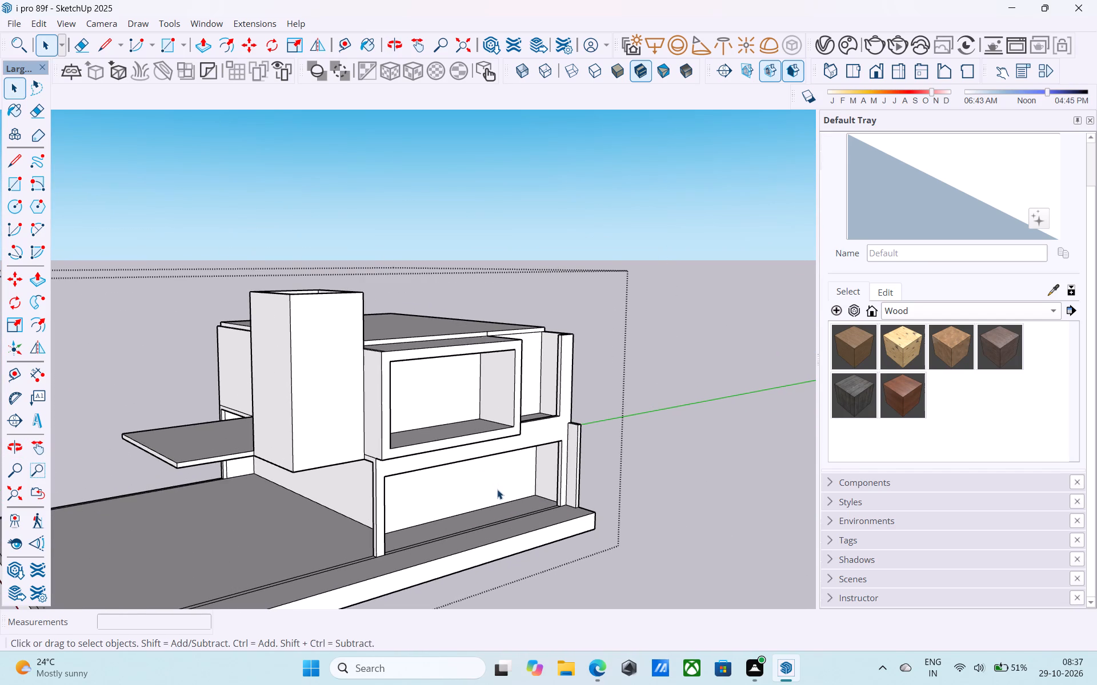
middle_drag(498, 491, 503, 478)
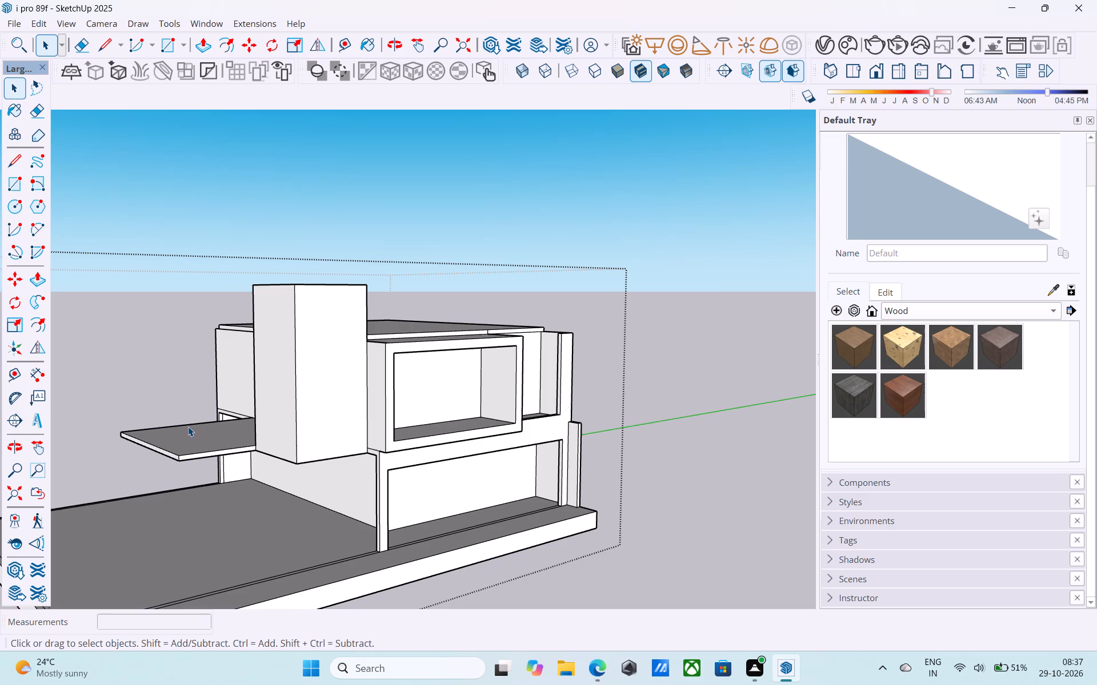
middle_drag(297, 429, 391, 417)
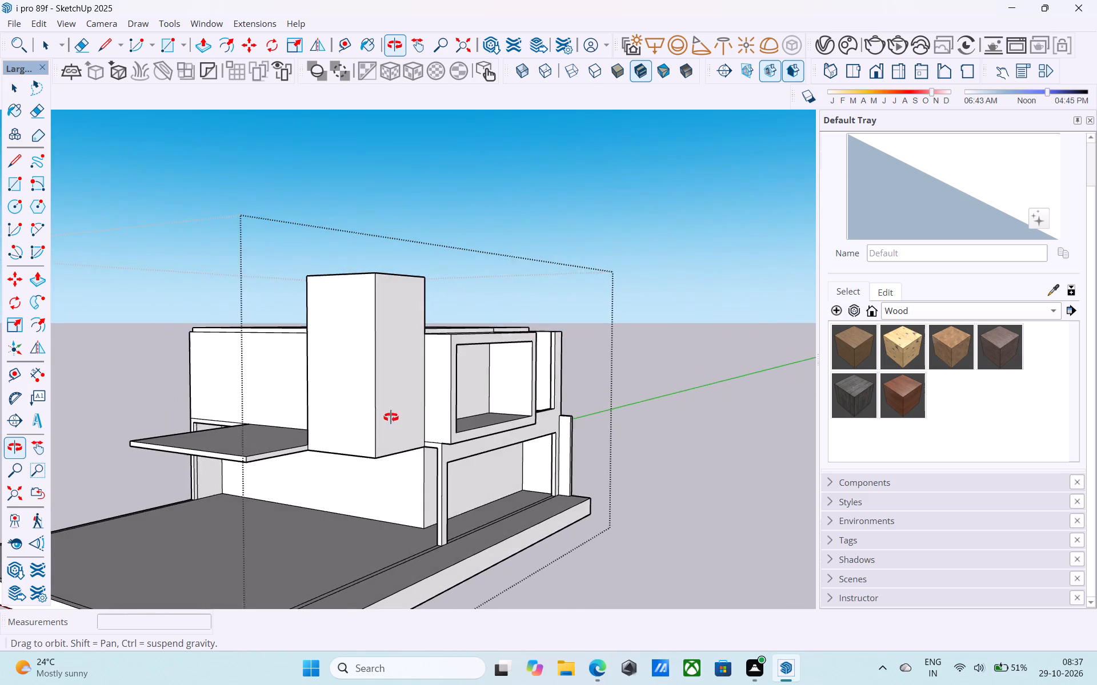
middle_drag(391, 417, 315, 421)
middle_drag(439, 466, 427, 469)
scroll(261, 440, up, 2)
scroll(261, 440, down, 1)
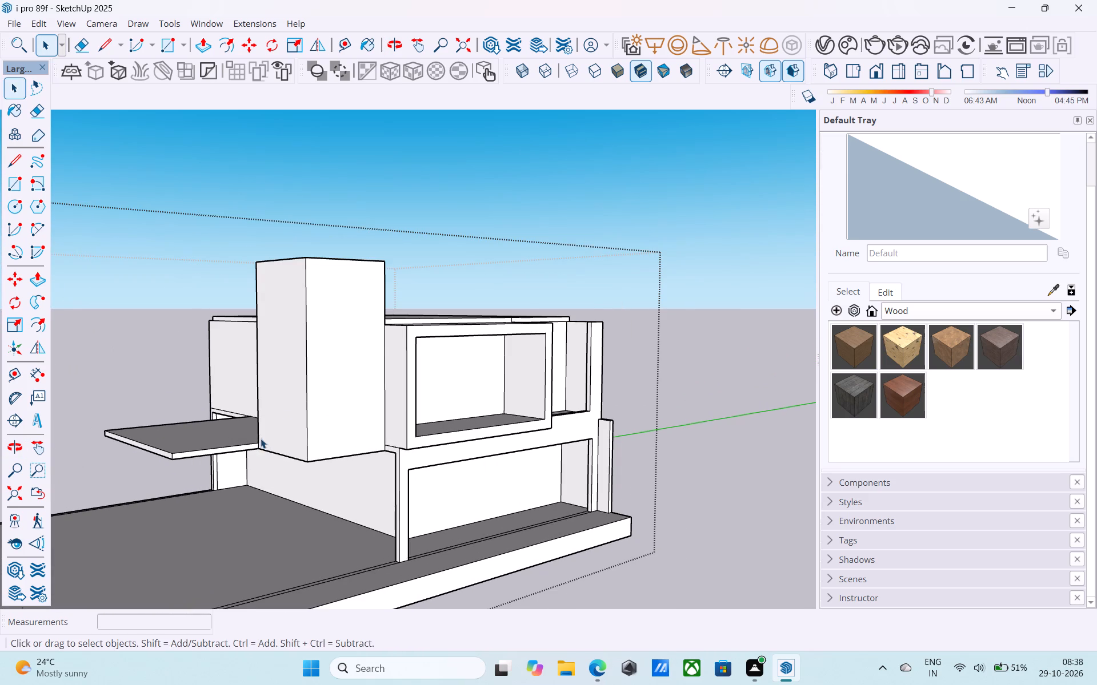
Copy the shaft's outer front corner edge to the corner beside the wider bay and divide the span into 16 equal parts.
scroll(275, 429, down, 1)
middle_drag(275, 429, 296, 487)
scroll(345, 444, up, 1)
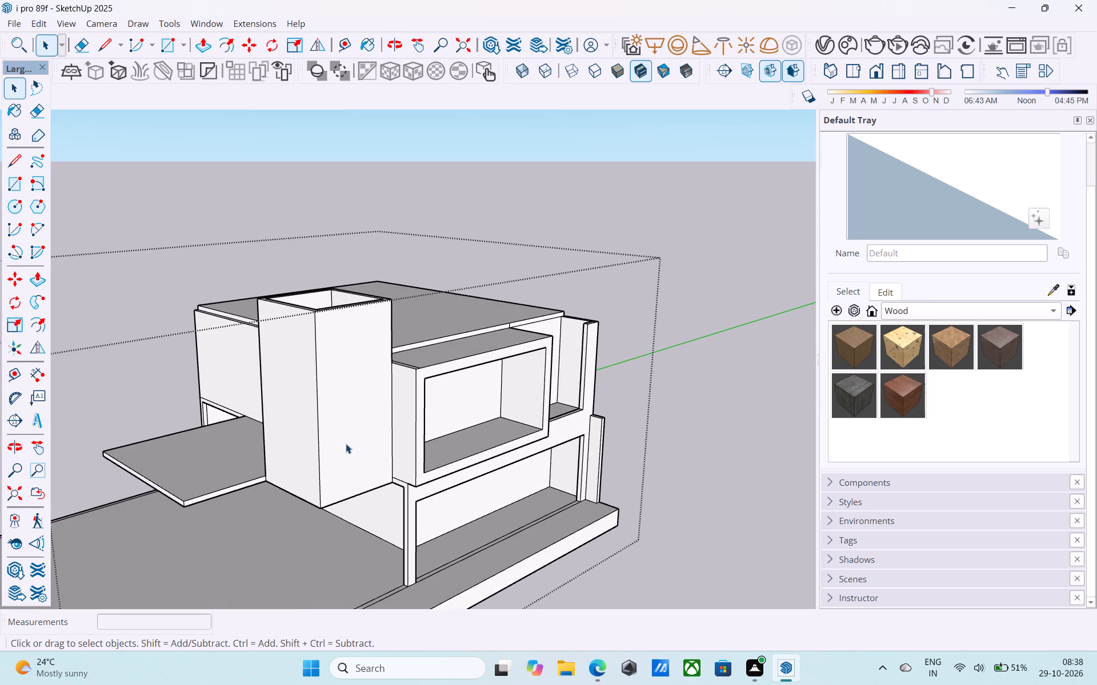
scroll(350, 436, up, 1)
shift+middle_drag(350, 436, 366, 461)
shift+middle_drag(366, 461, 369, 466)
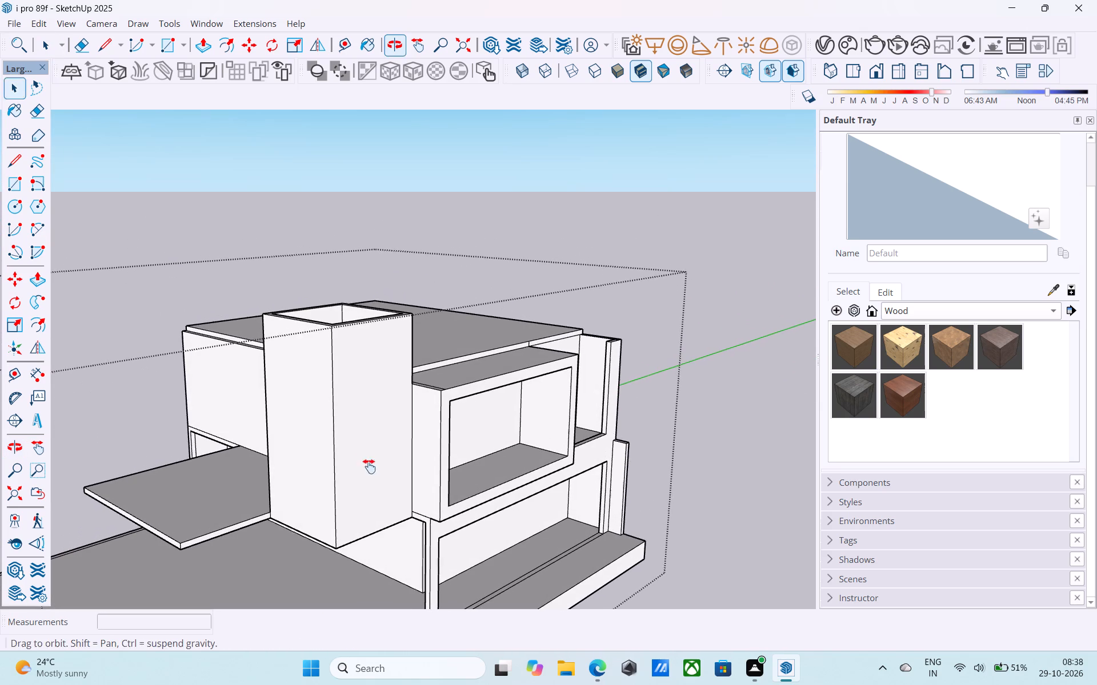
shift+middle_drag(369, 466, 369, 468)
scroll(337, 414, up, 1)
click(334, 406)
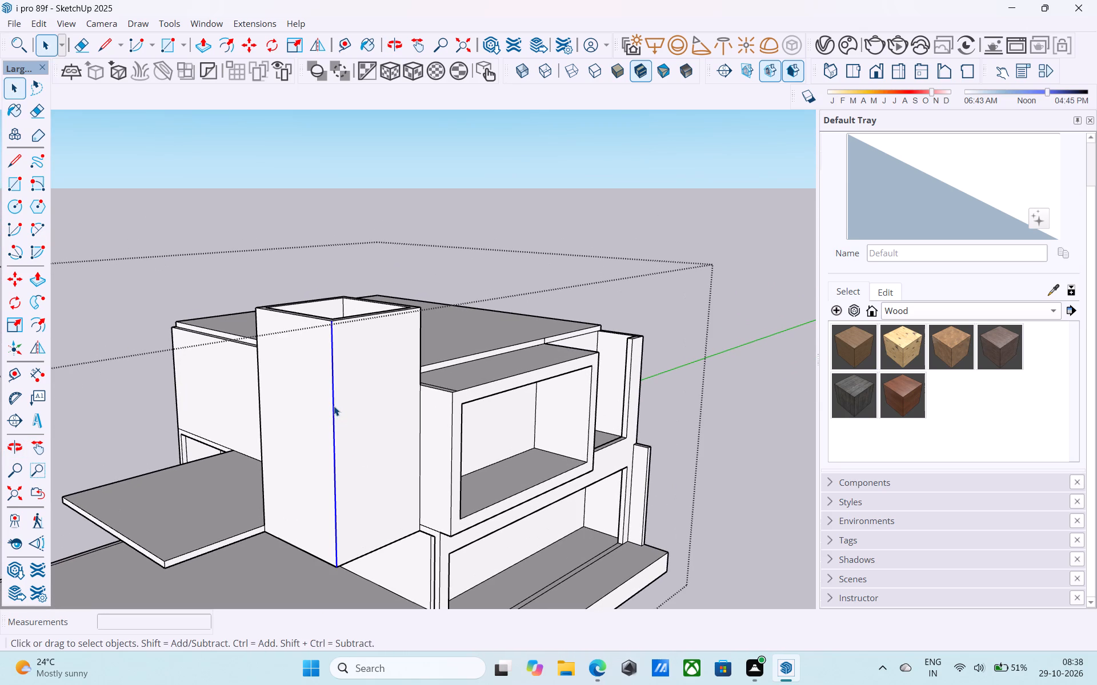
key(m)
middle_drag(330, 359, 335, 425)
scroll(335, 425, up, 5)
click(346, 437)
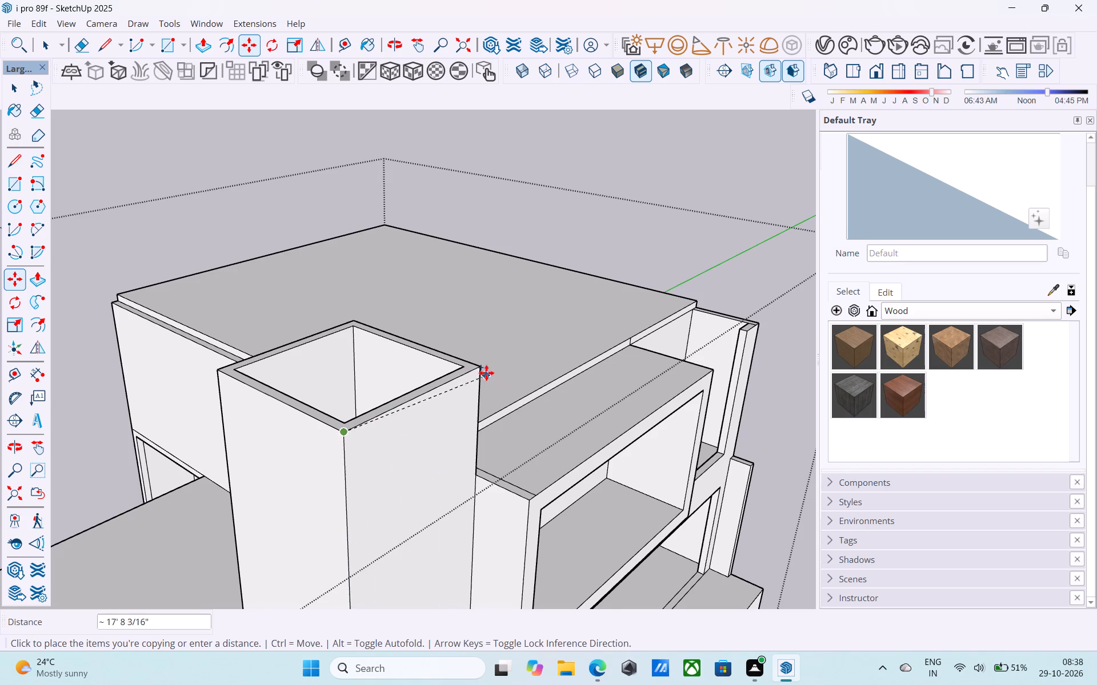
scroll(479, 364, up, 4)
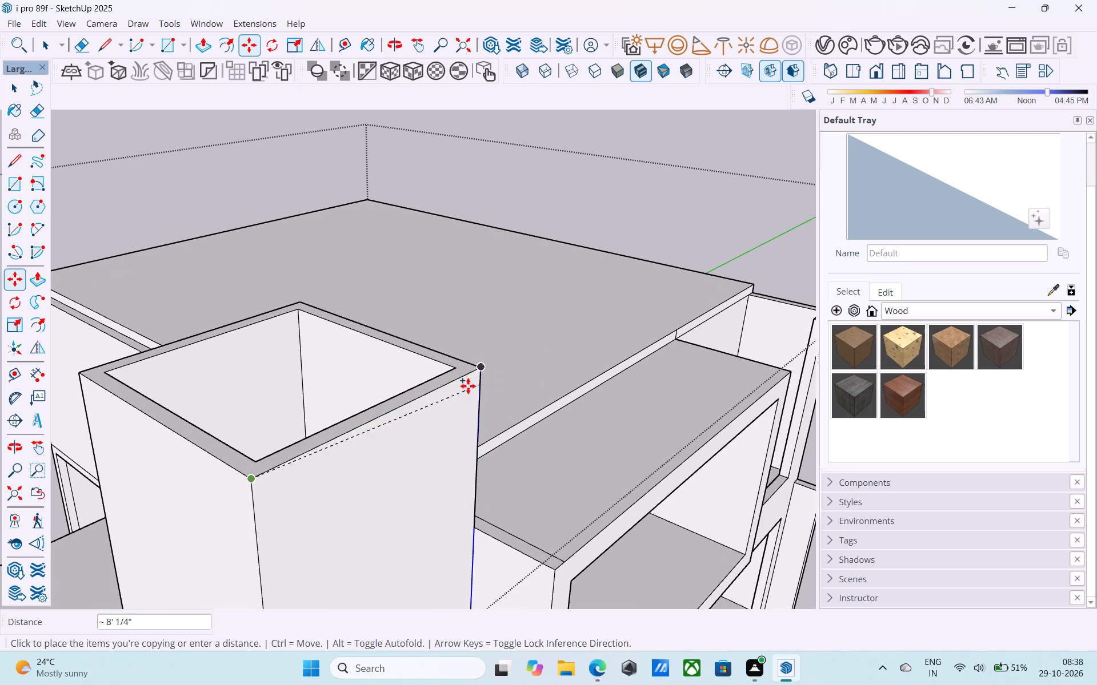
click(477, 371)
key(slash)
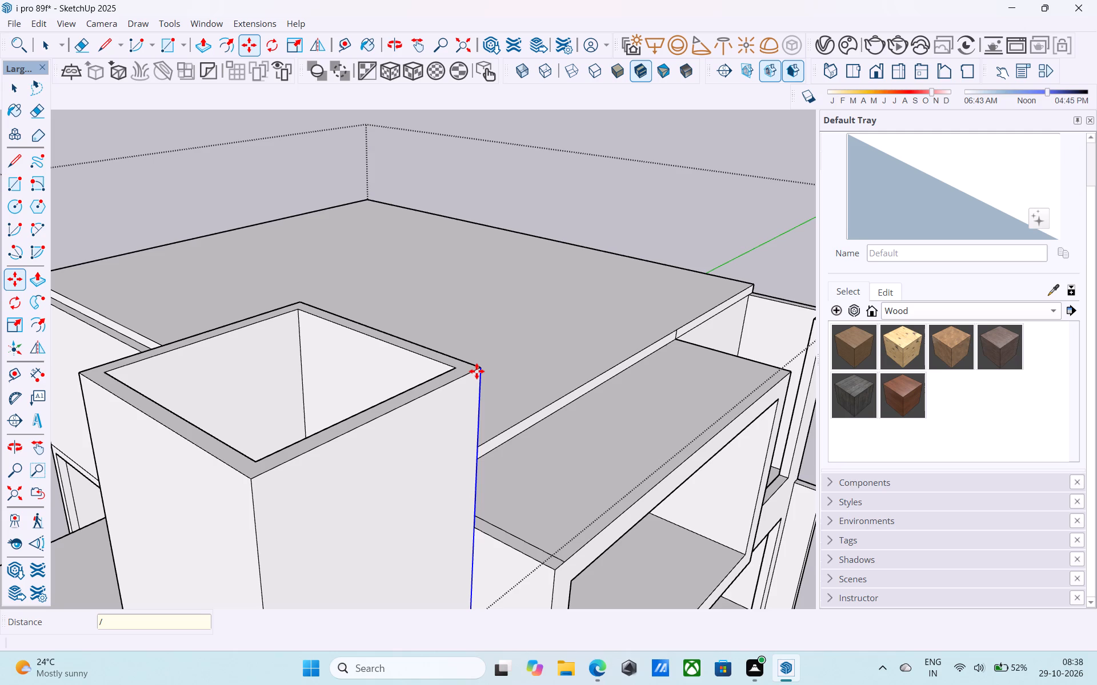
text(16)
key(Return)
scroll(478, 371, down, 2)
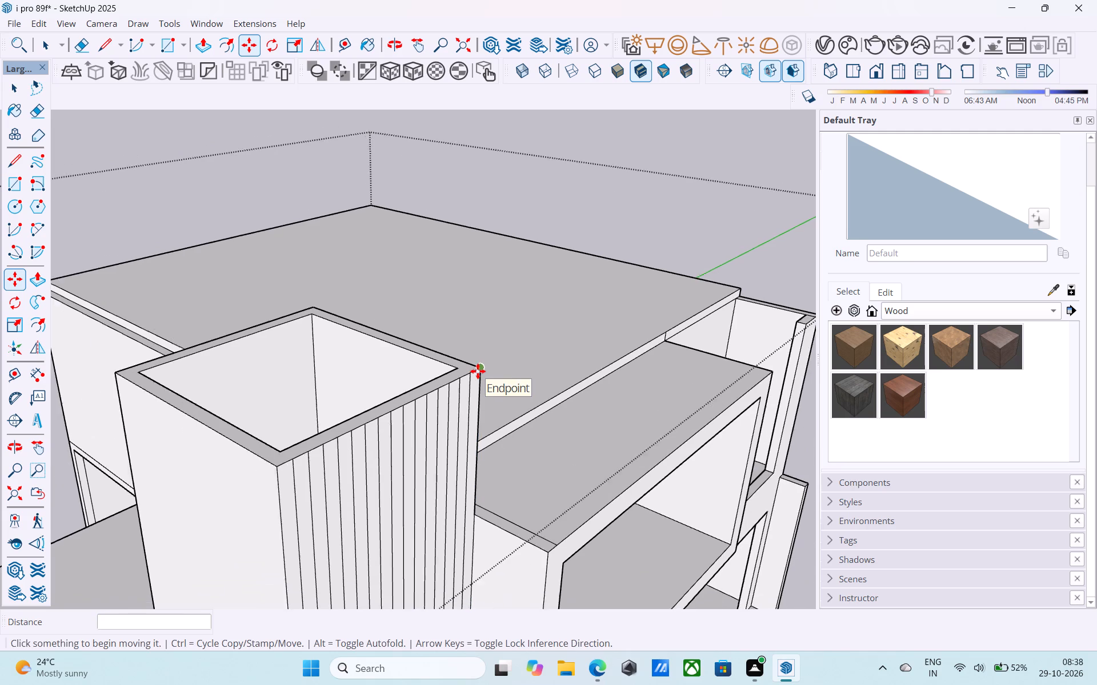
scroll(478, 371, down, 1)
middle_drag(420, 398, 434, 382)
key(space)
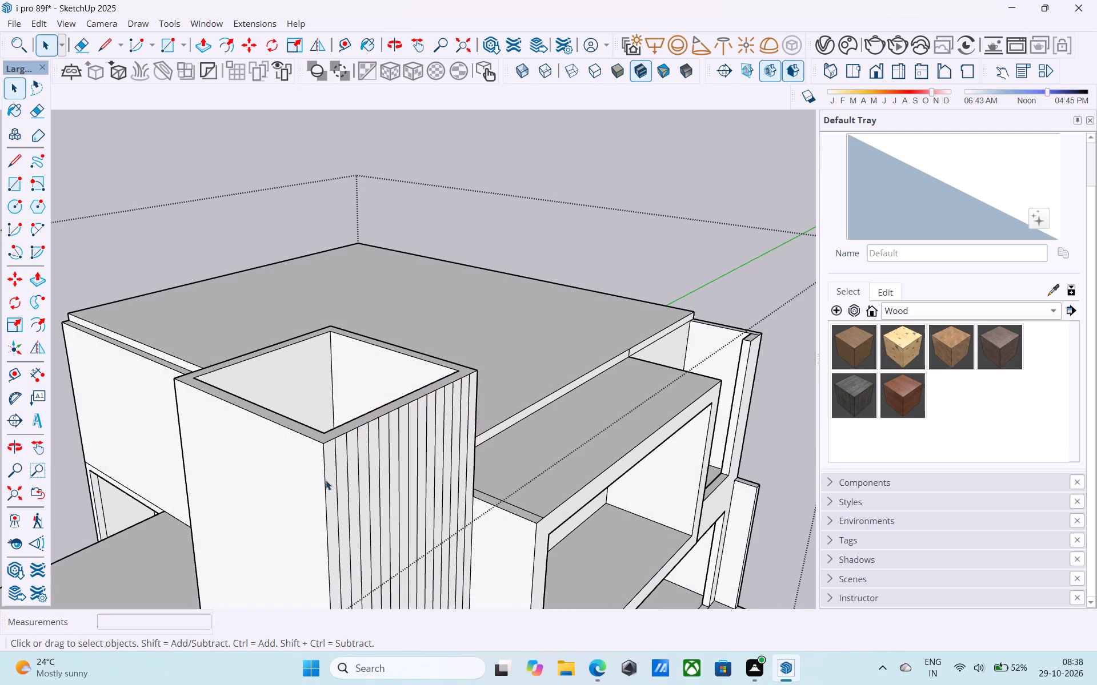
Copy the same corner edge 8' across the shaft's adjoining outer face and divide the span into 16 equal parts.
click(323, 479)
key(m)
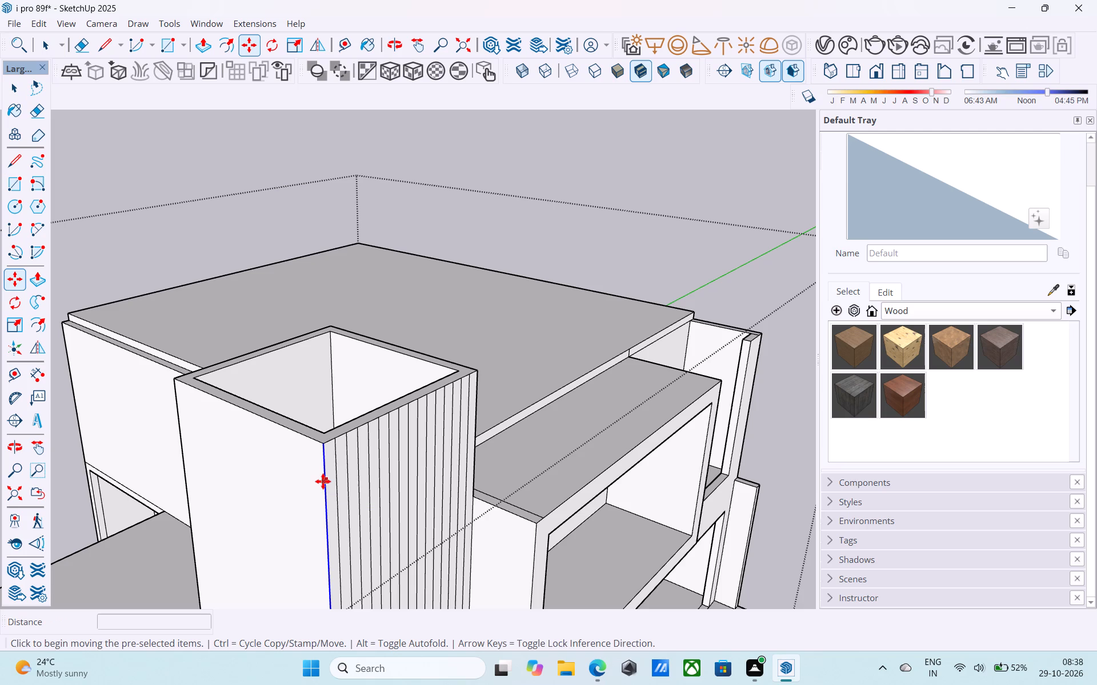
click(325, 443)
shift+middle_drag(305, 441, 405, 466)
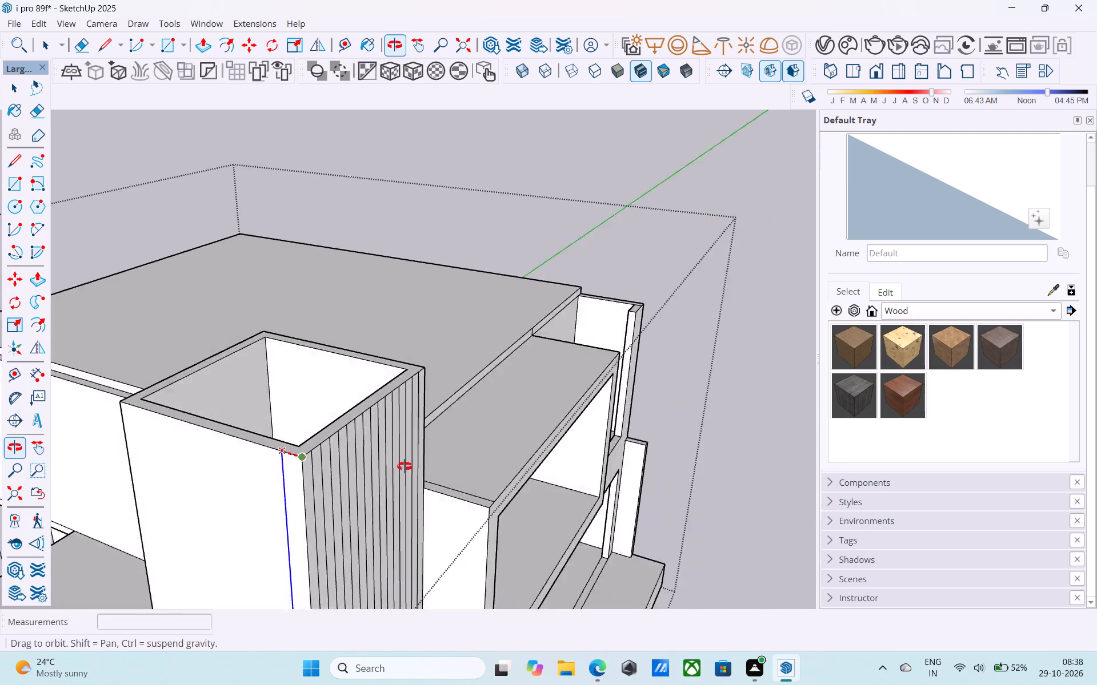
shift+middle_drag(405, 466, 714, 394)
shift+middle_drag(382, 518, 471, 354)
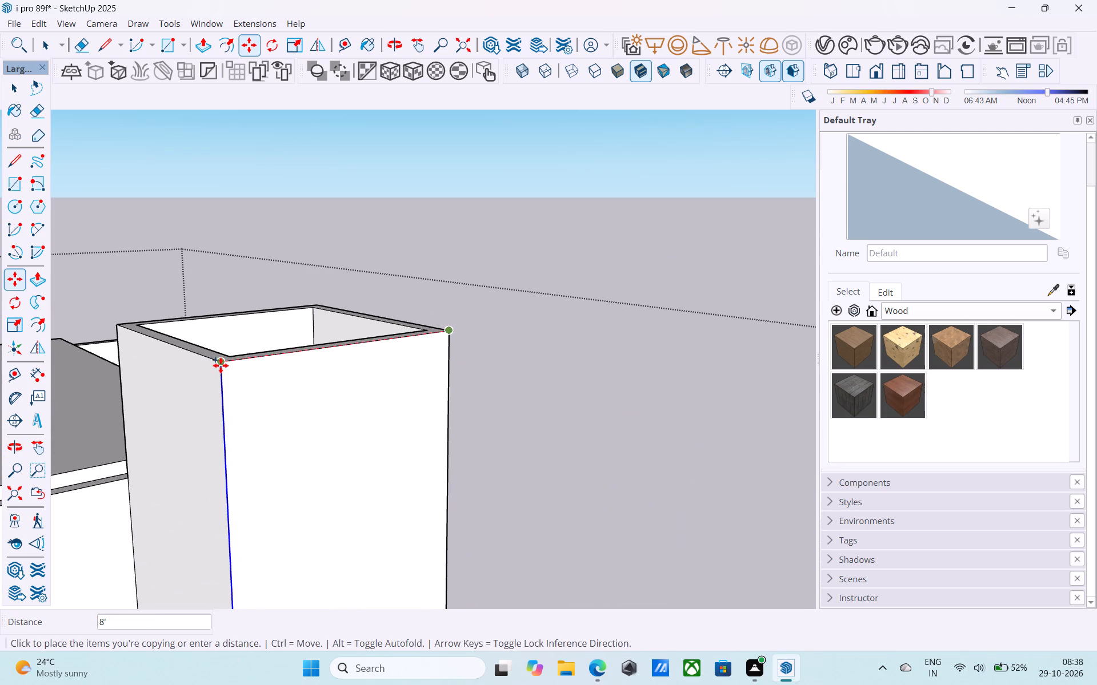
click(221, 365)
key(slash)
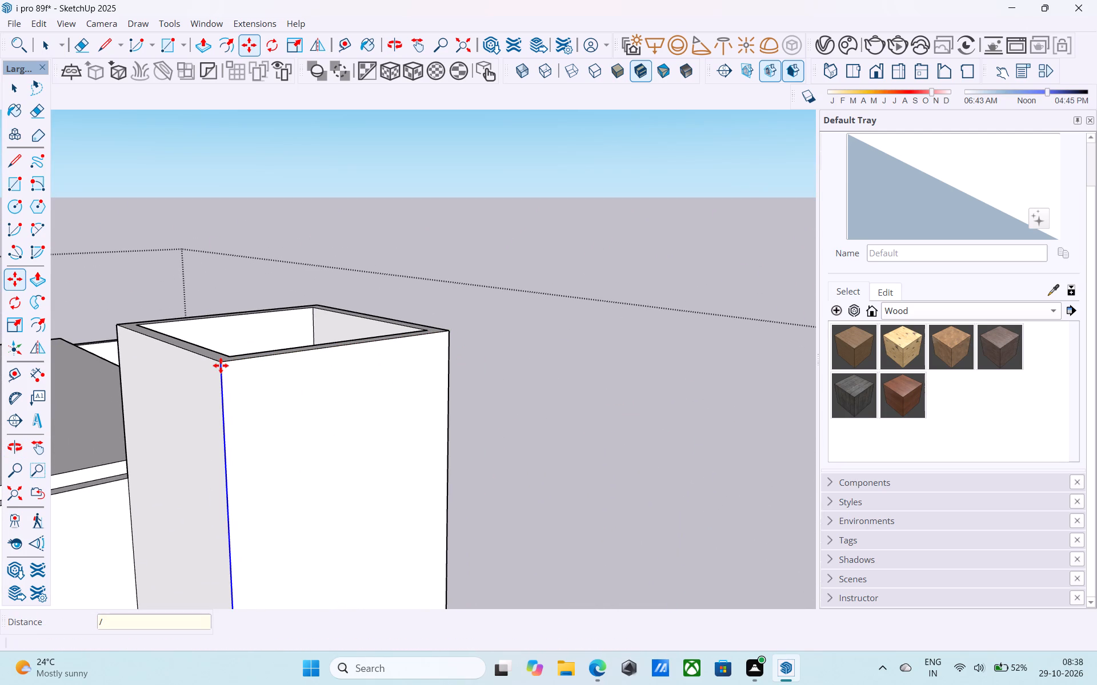
text(16)
key(Return)
scroll(221, 365, down, 5)
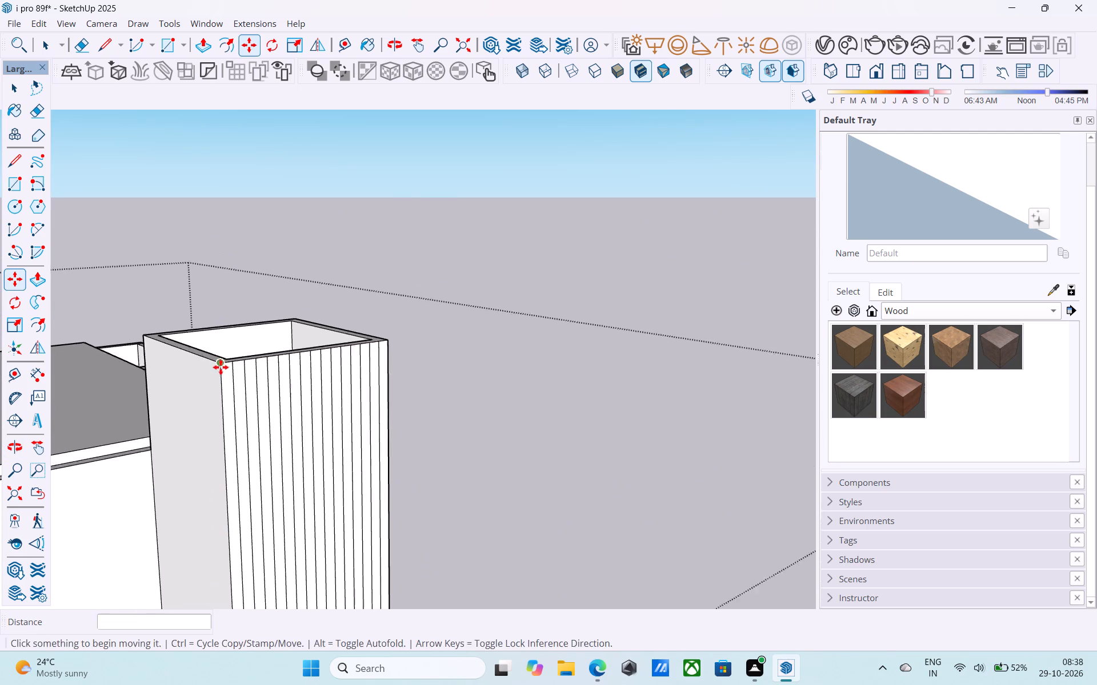
key(space)
Copy the far corner edge of the newly divided face across the shaft's next plain face, dividing the span into 16 equal parts.
middle_drag(223, 367, 493, 402)
scroll(504, 393, down, 3)
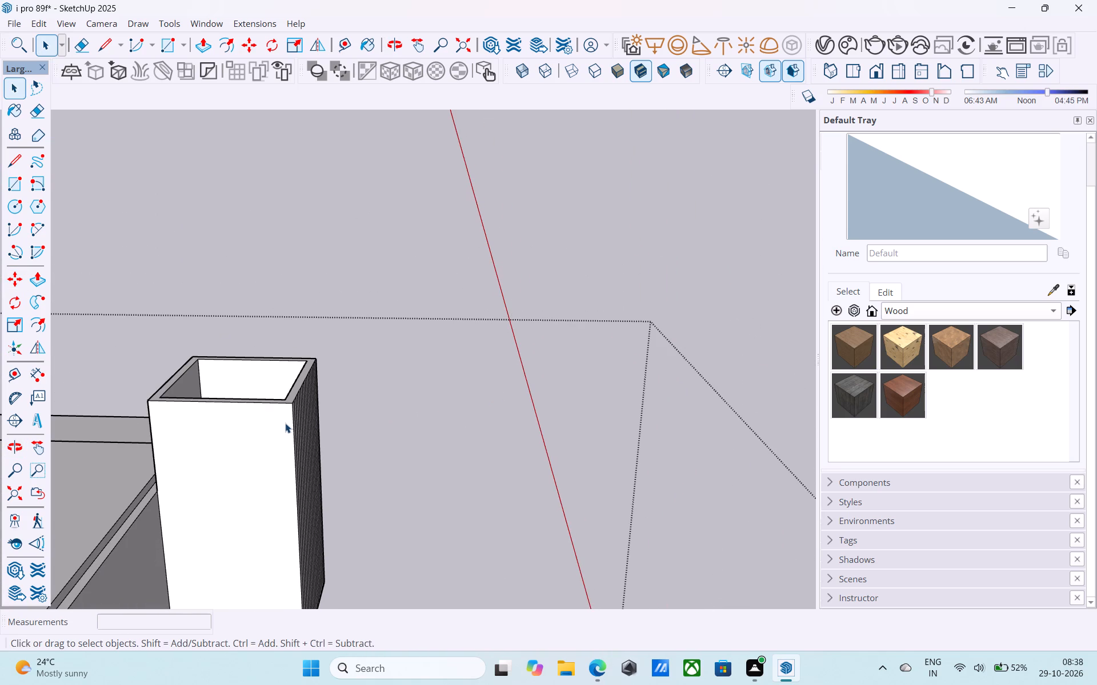
middle_drag(347, 405, 336, 406)
scroll(317, 415, up, 3)
scroll(305, 411, down, 1)
shift+middle_drag(293, 422, 240, 411)
scroll(218, 418, up, 7)
click(282, 391)
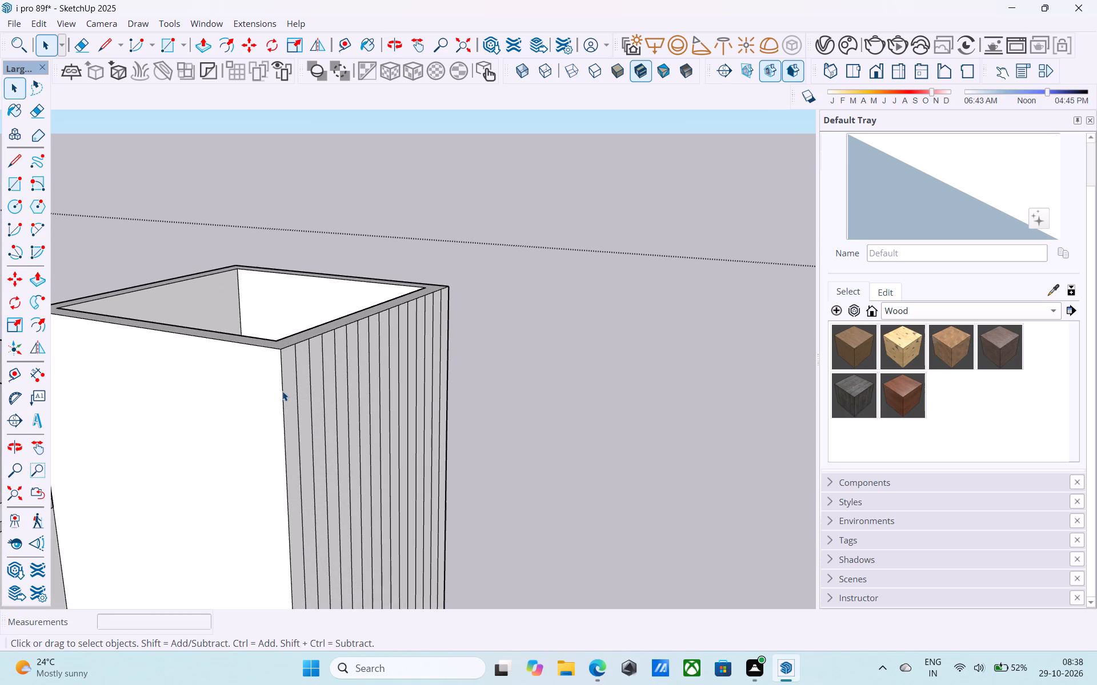
shift+middle_drag(299, 391, 376, 431)
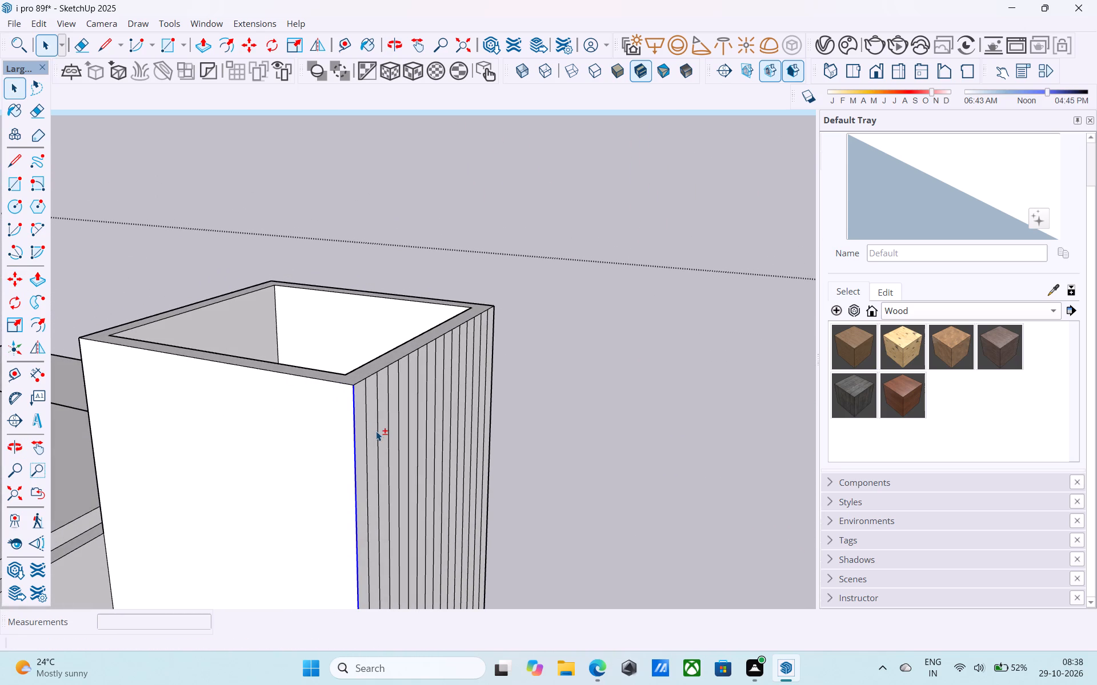
key(m)
click(351, 385)
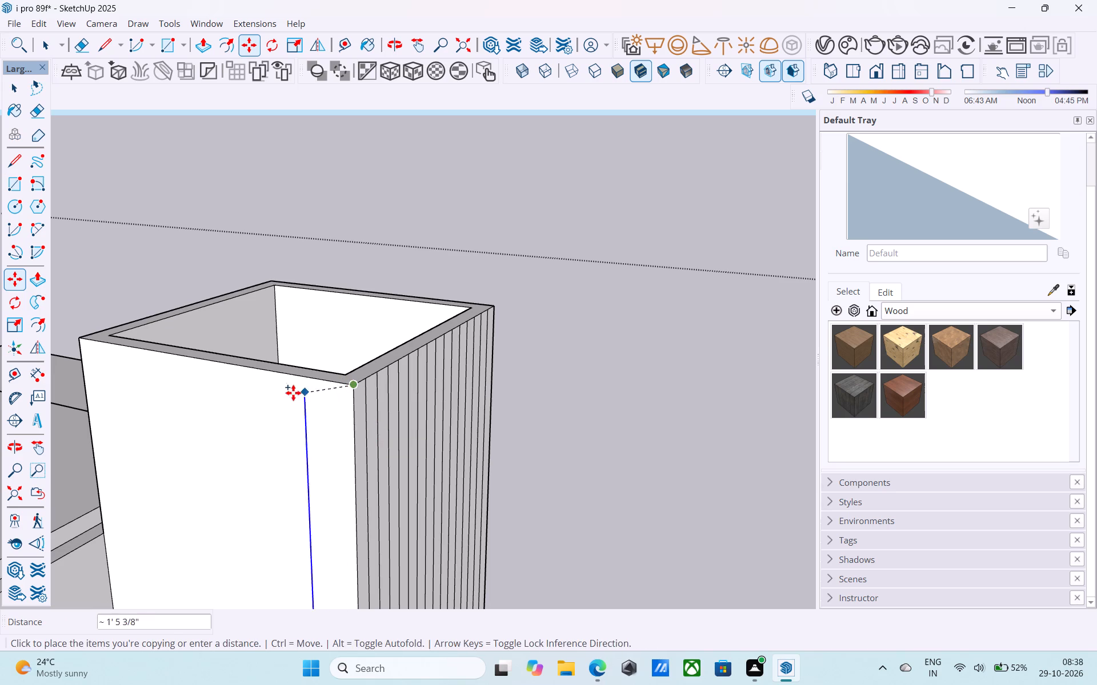
scroll(278, 389, down, 3)
shift+middle_drag(274, 389, 726, 407)
shift+middle_drag(196, 561, 247, 448)
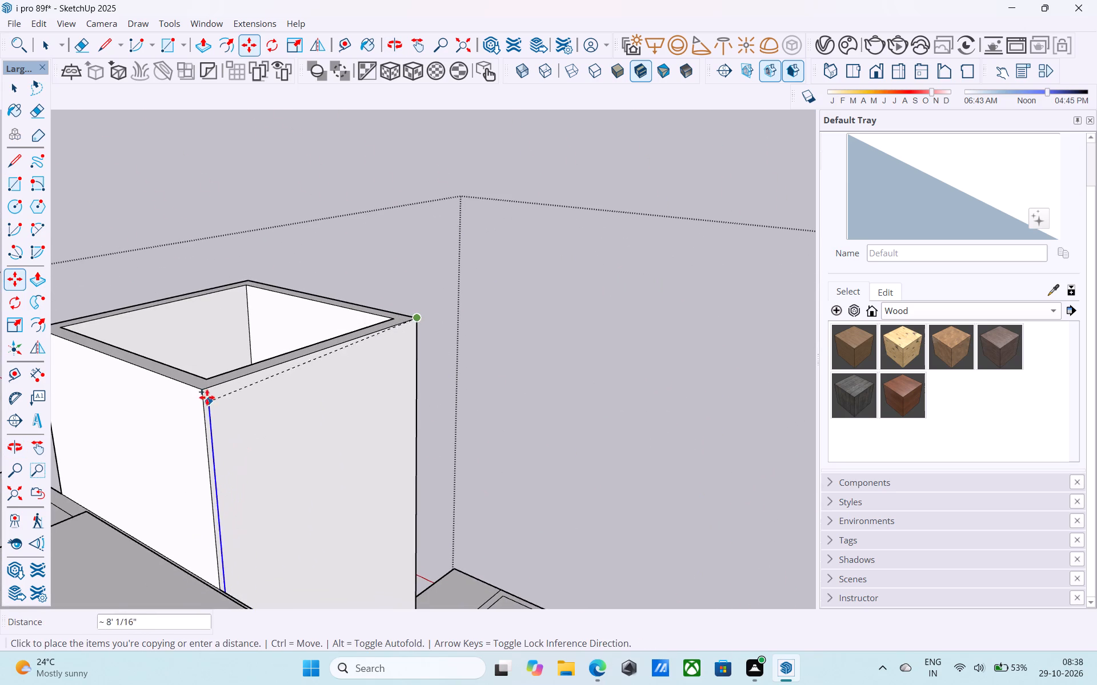
click(206, 390)
text(/1)
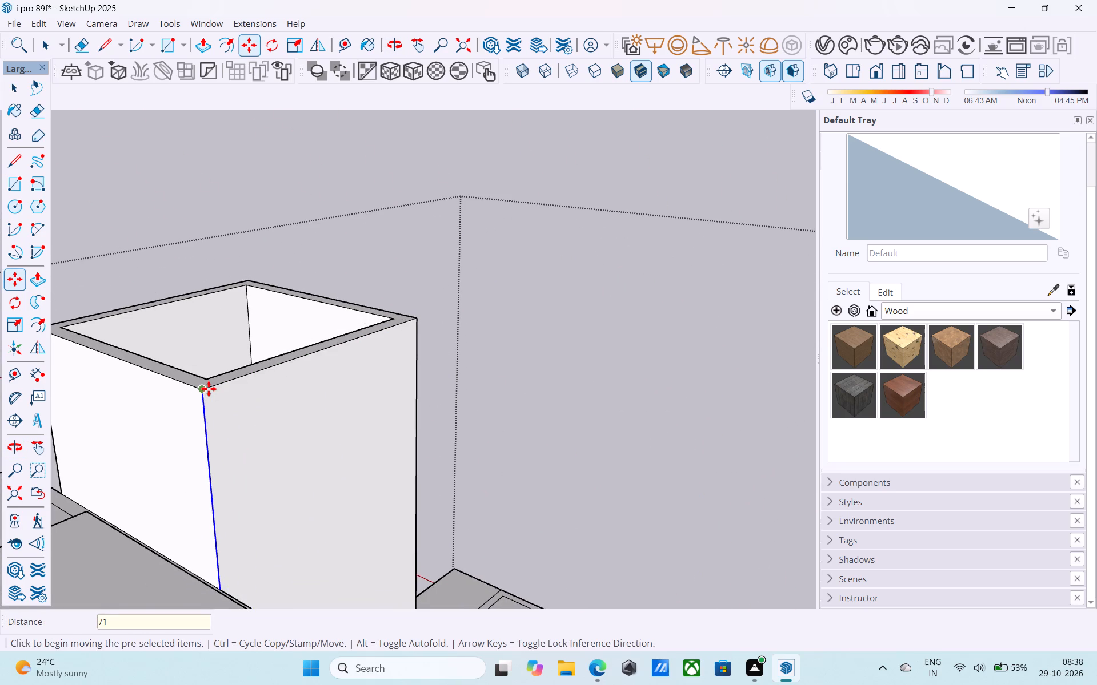
key(6)
key(Return)
key(space)
Examine the vertical line divisions on the shaft's faces together with the rest of the house.
scroll(211, 404, down, 5)
middle_drag(213, 425, 214, 426)
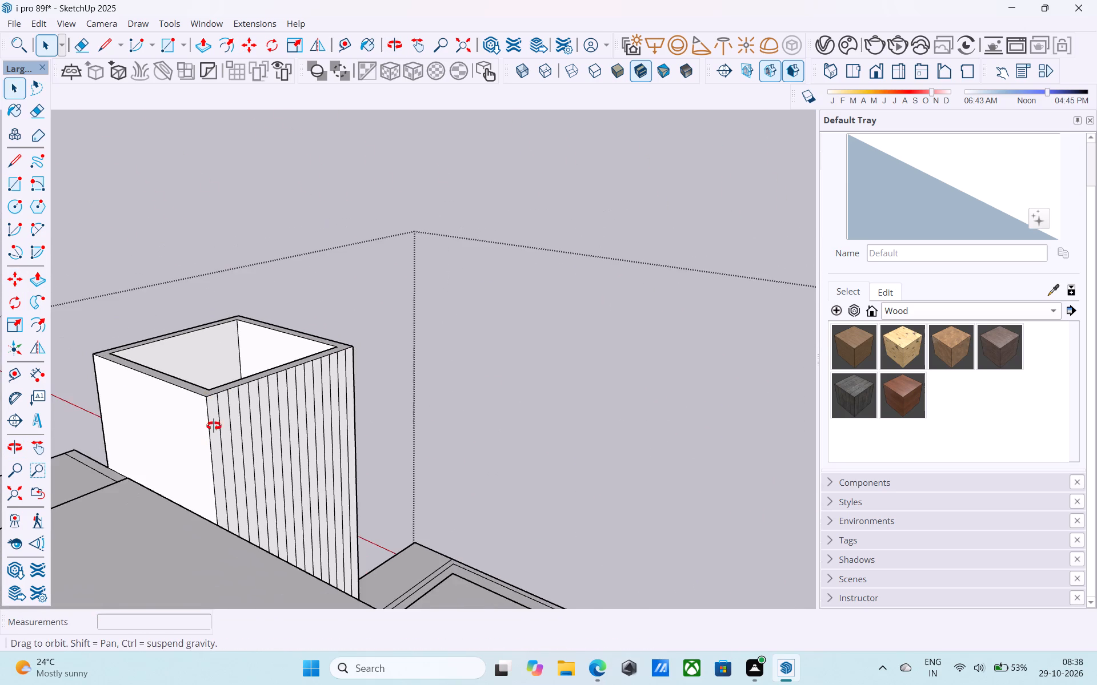
middle_drag(214, 426, 463, 428)
scroll(93, 501, down, 4)
middle_drag(102, 505, 407, 514)
scroll(35, 534, down, 4)
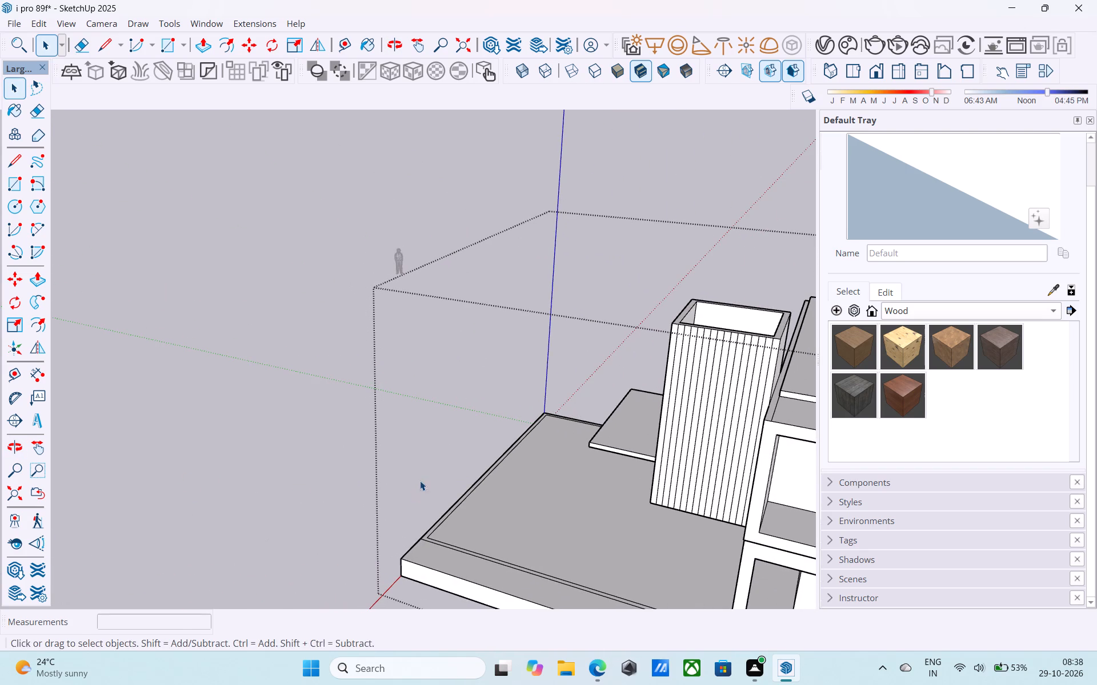
middle_drag(606, 394, 643, 373)
scroll(608, 377, down, 3)
shift+middle_drag(691, 364, 190, 501)
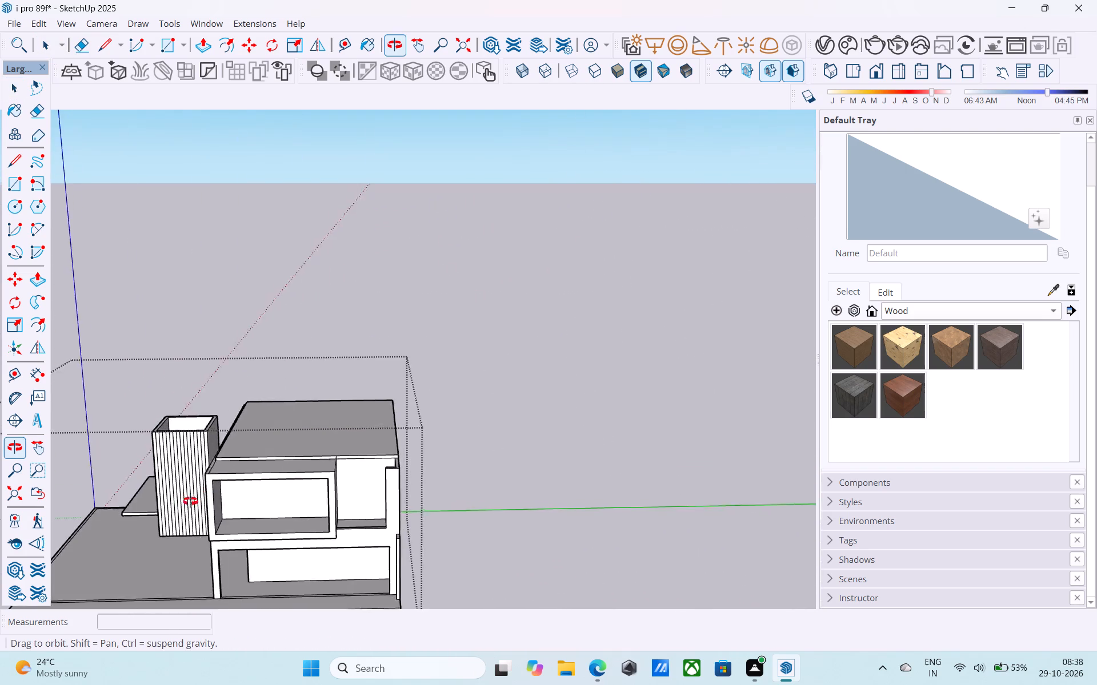
shift+middle_drag(190, 501, 426, 450)
scroll(395, 498, up, 9)
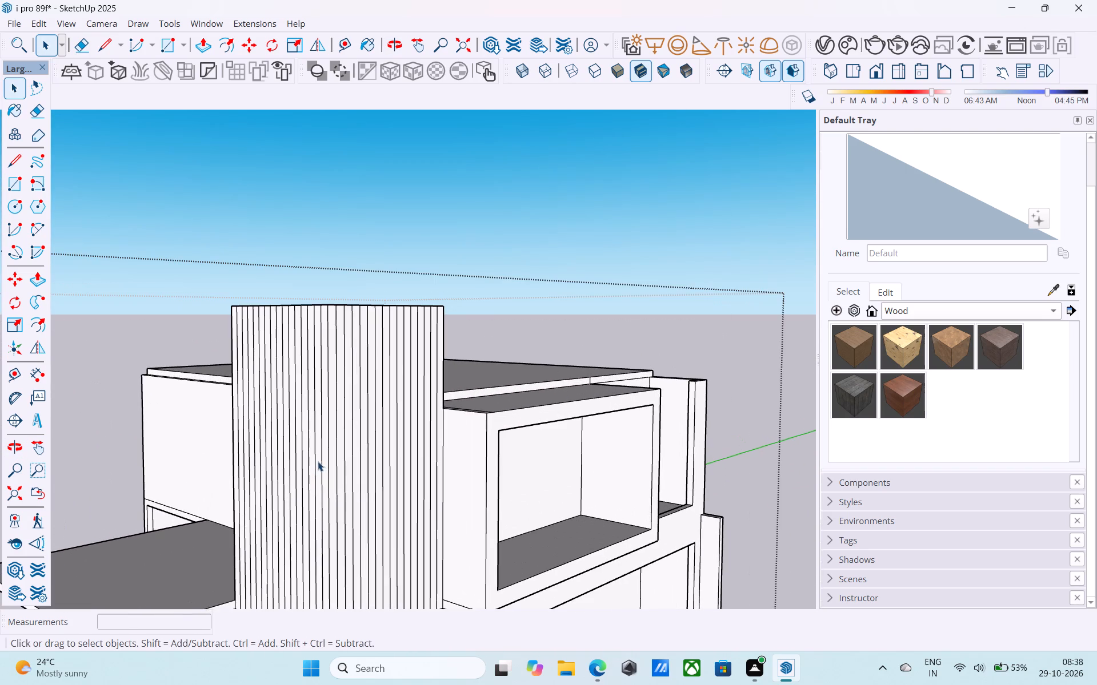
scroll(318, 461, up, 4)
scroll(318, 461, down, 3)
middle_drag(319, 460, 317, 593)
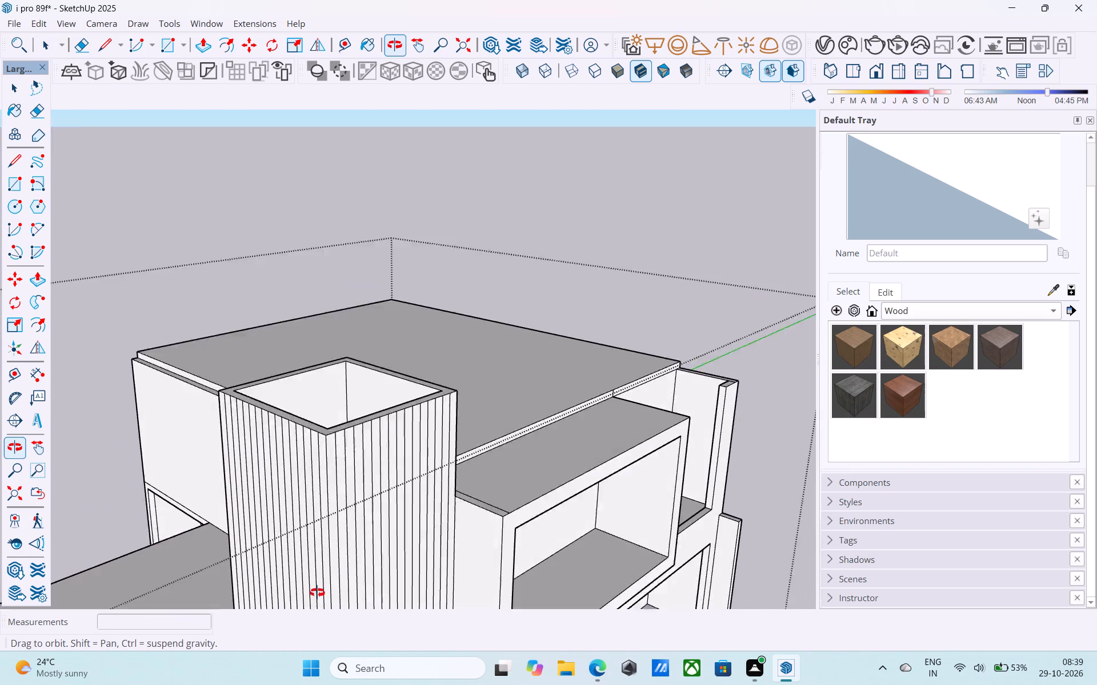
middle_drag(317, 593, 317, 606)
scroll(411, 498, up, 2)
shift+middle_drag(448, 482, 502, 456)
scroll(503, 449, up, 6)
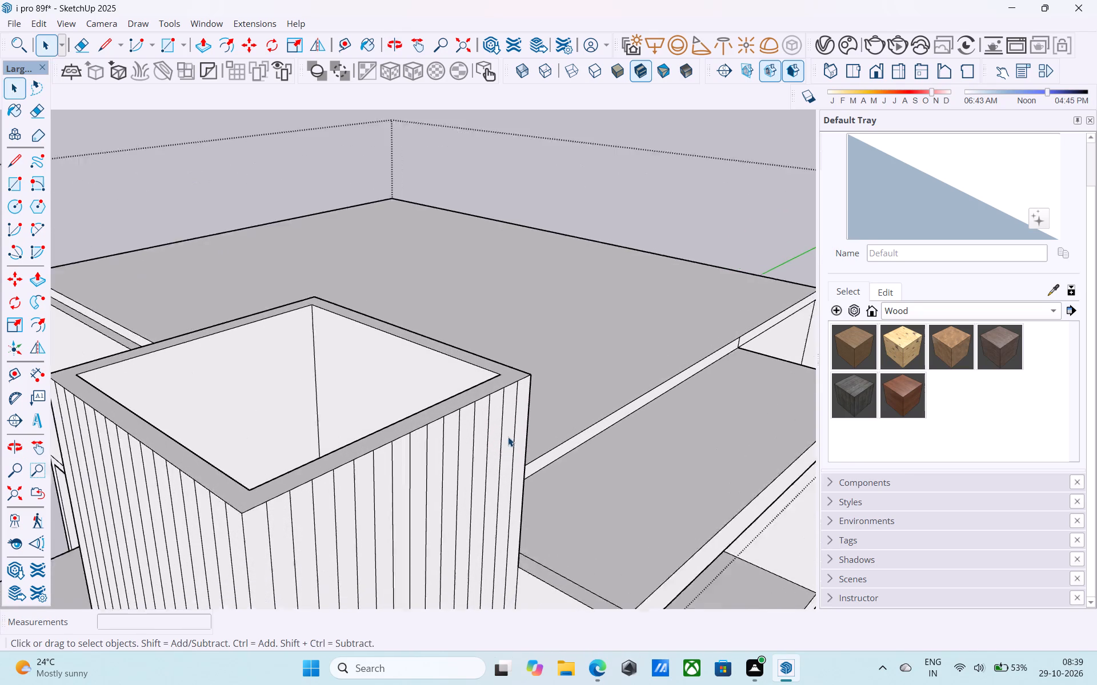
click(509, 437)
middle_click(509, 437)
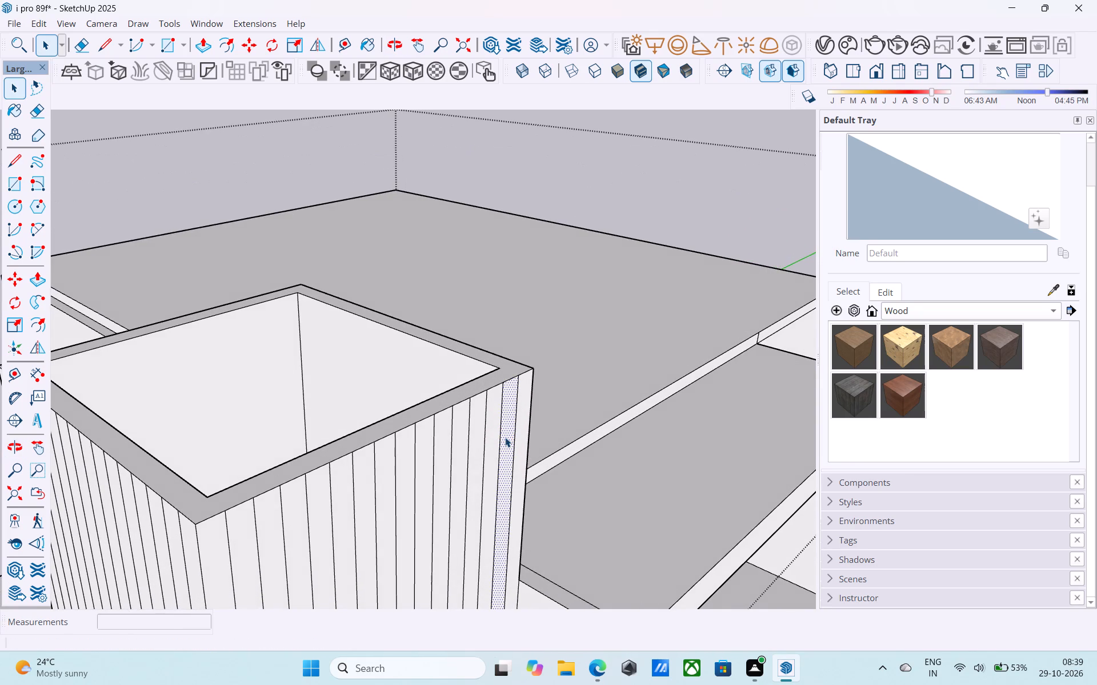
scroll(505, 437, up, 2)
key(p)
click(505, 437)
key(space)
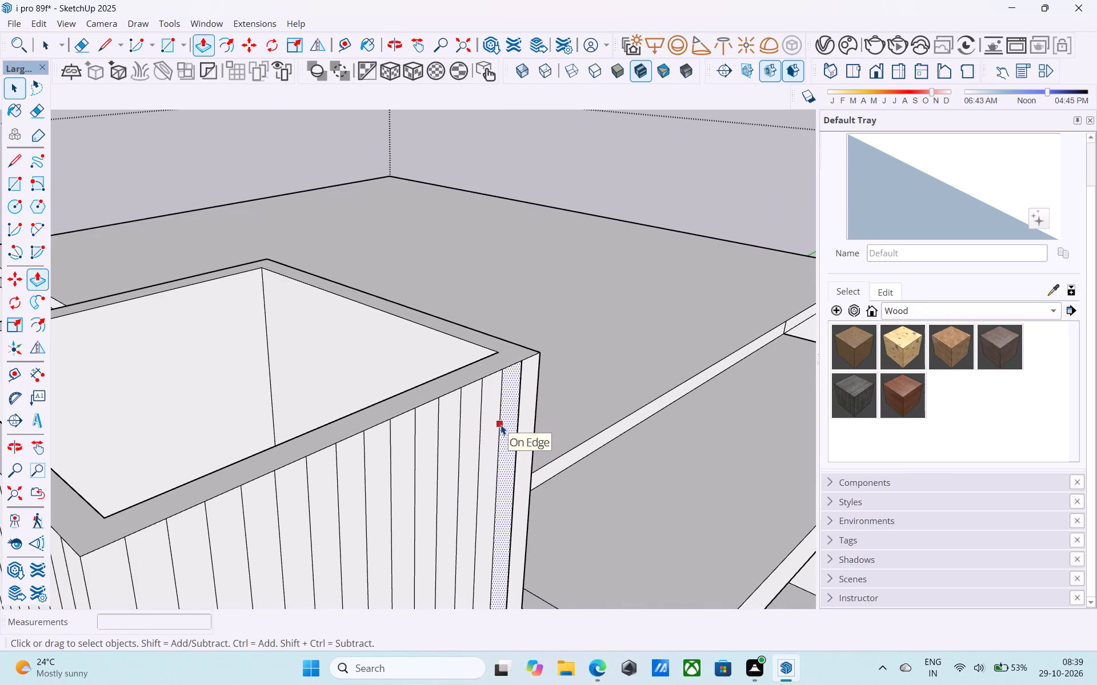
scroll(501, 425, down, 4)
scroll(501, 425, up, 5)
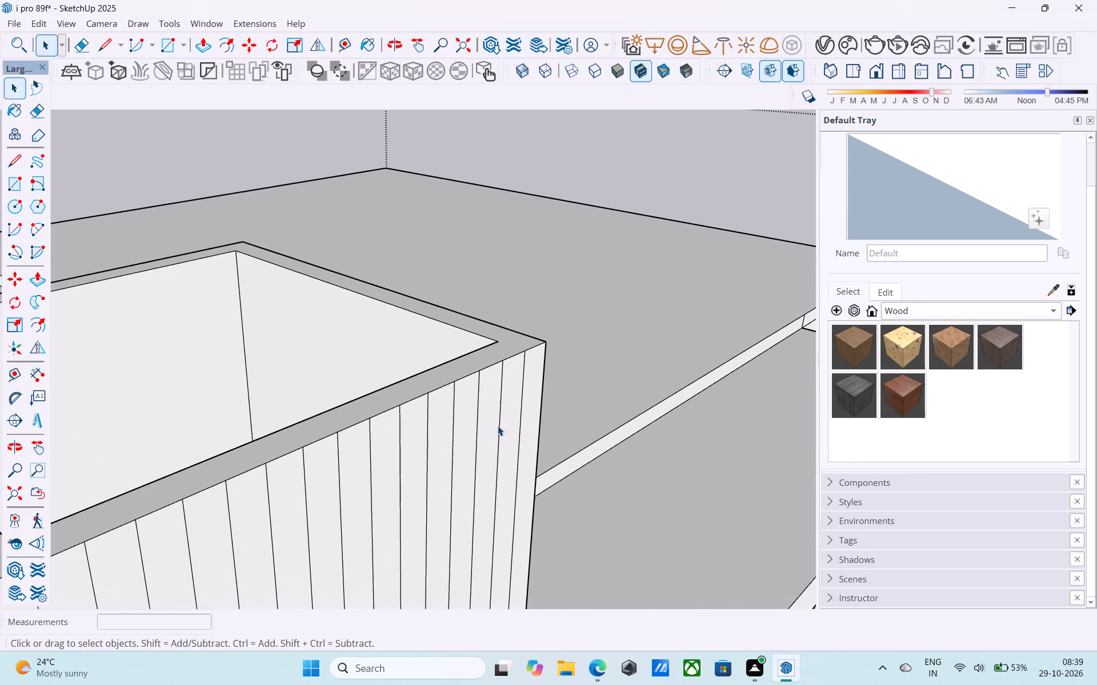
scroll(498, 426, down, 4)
Close the shaft's top opening with a 7' by 7' rectangle between its inner corners and reverse the new face.
middle_drag(498, 426, 508, 530)
shift+middle_drag(386, 478, 491, 428)
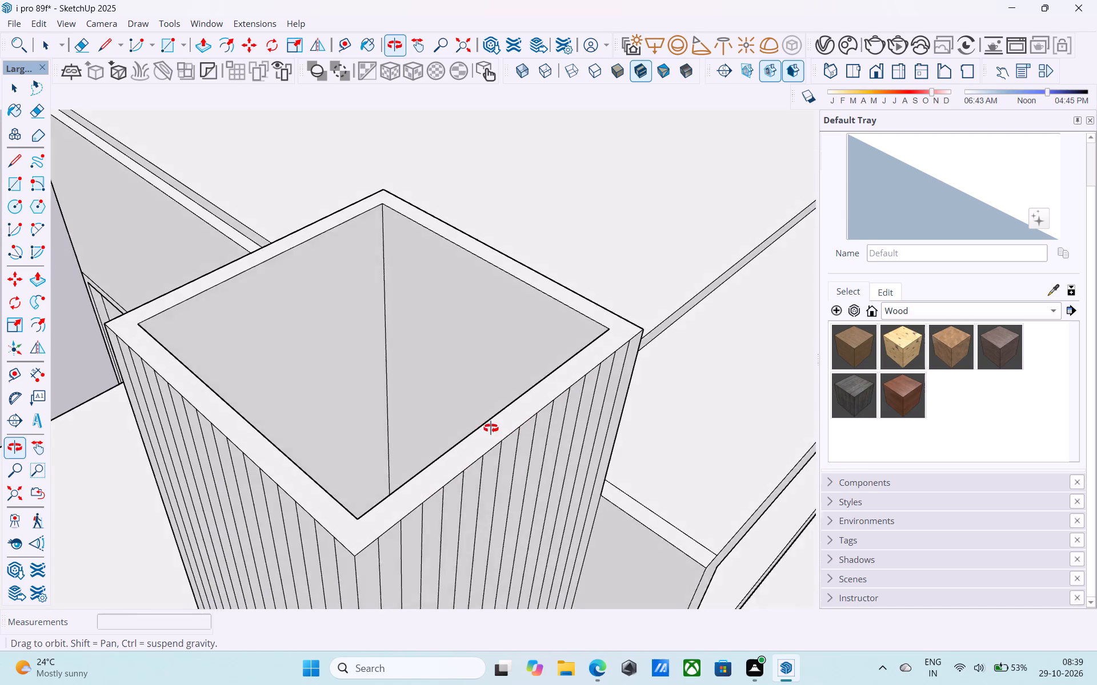
shift+middle_drag(491, 428, 306, 371)
middle_drag(300, 366, 279, 357)
key(r)
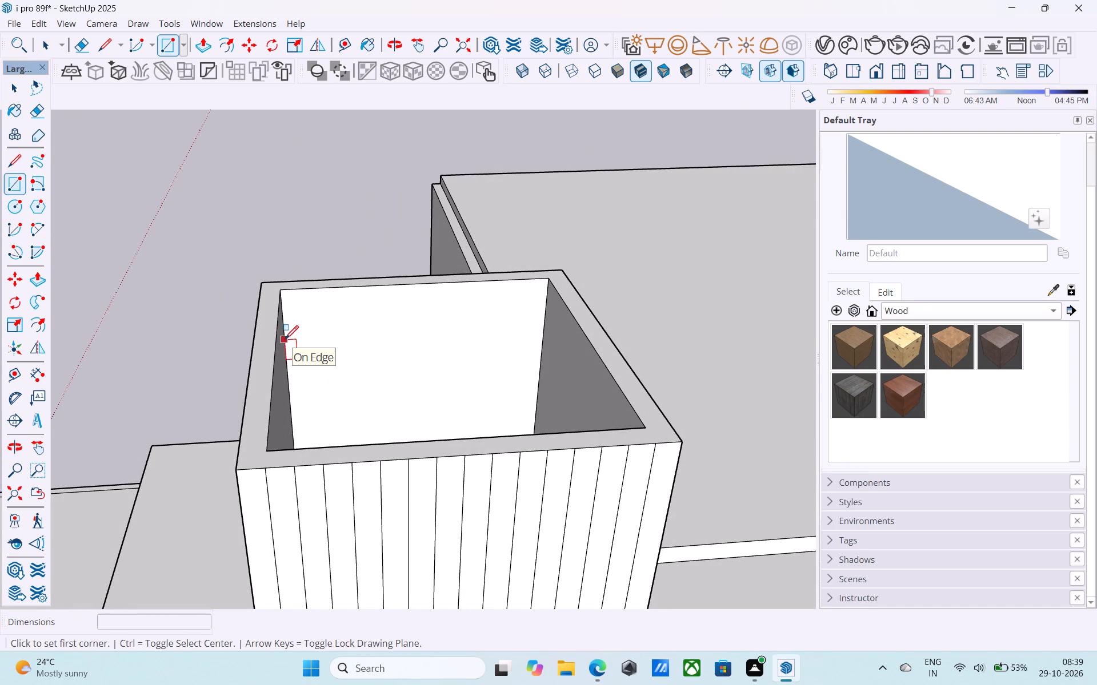
click(285, 293)
click(643, 429)
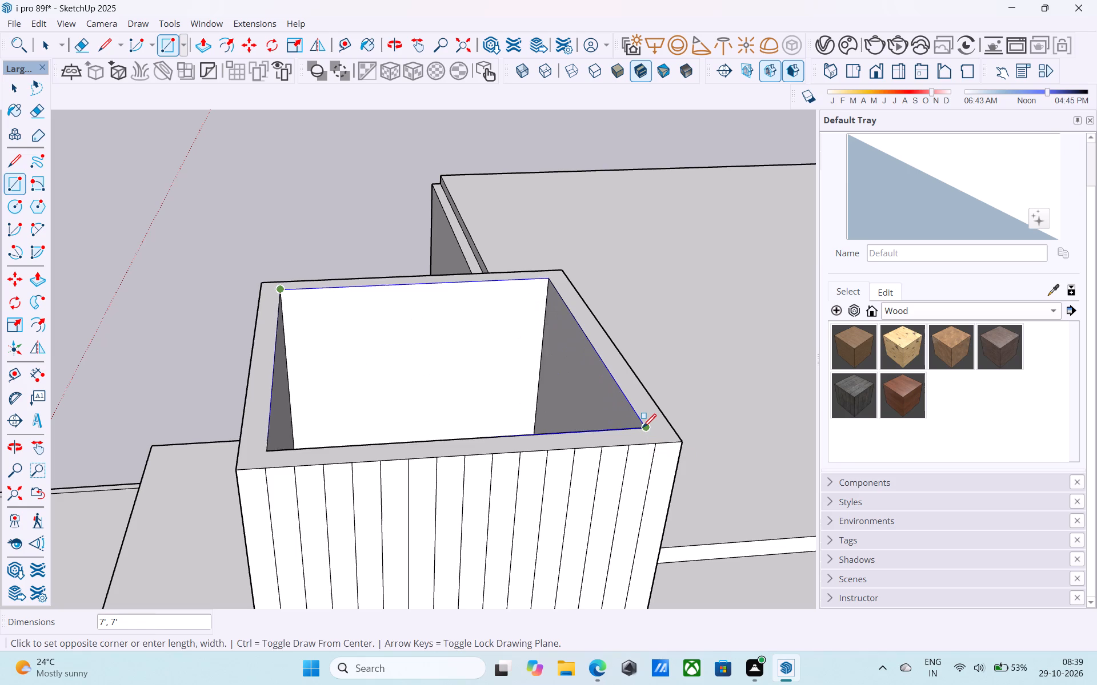
key(space)
click(511, 384)
right_click(511, 384)
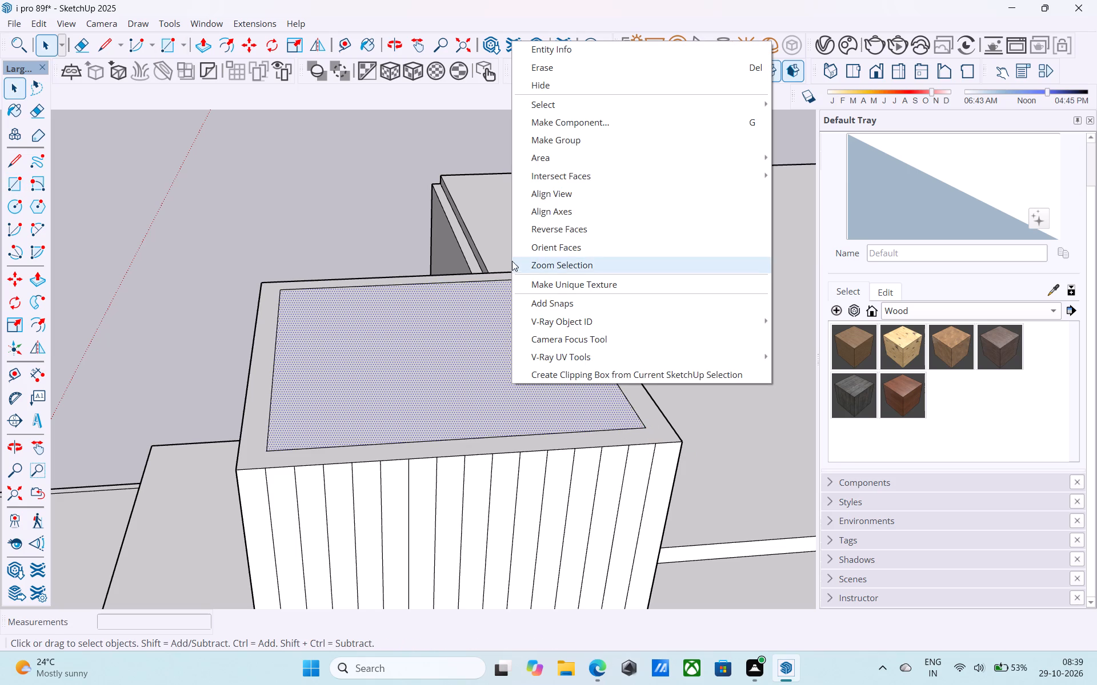
click(556, 227)
Draw a 6" vertical line up from one inner corner of the shaft top and another vertical line at the diagonally opposite corner.
middle_drag(524, 291, 512, 317)
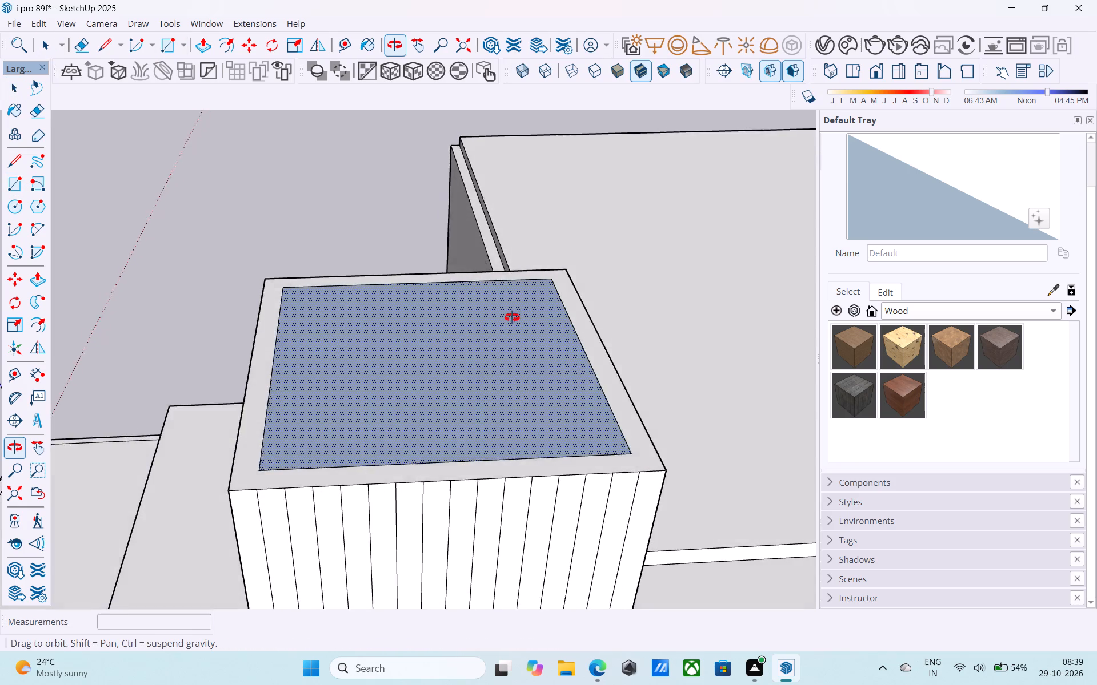
middle_drag(512, 317, 411, 328)
key(l)
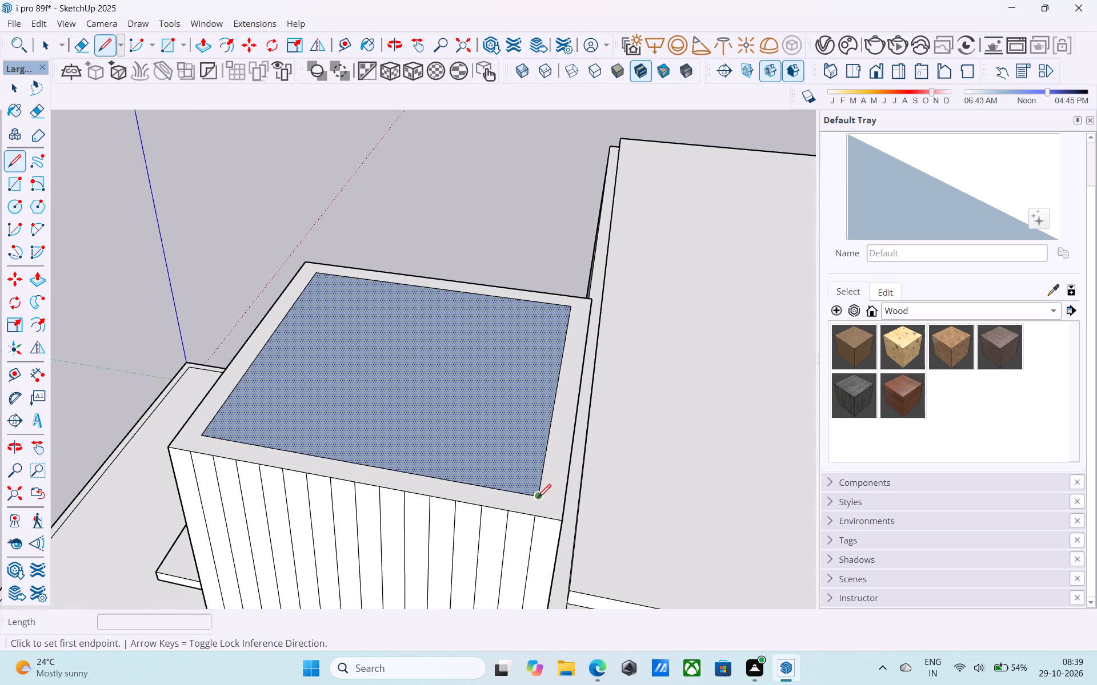
click(538, 498)
middle_drag(522, 452, 443, 396)
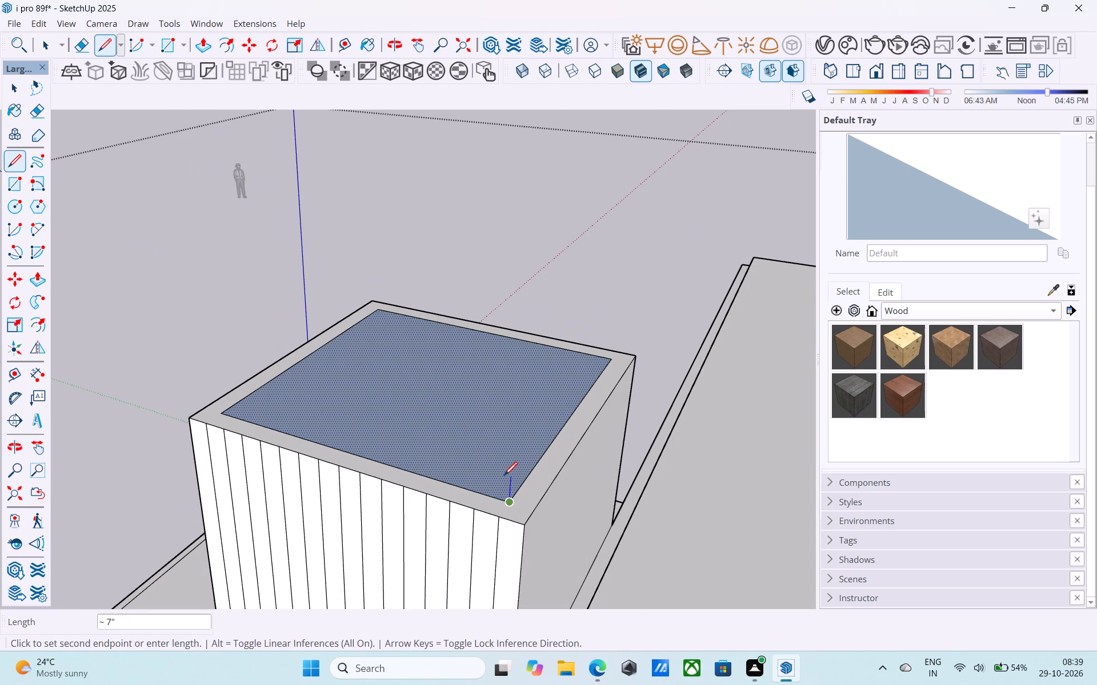
text(6")
key(Return)
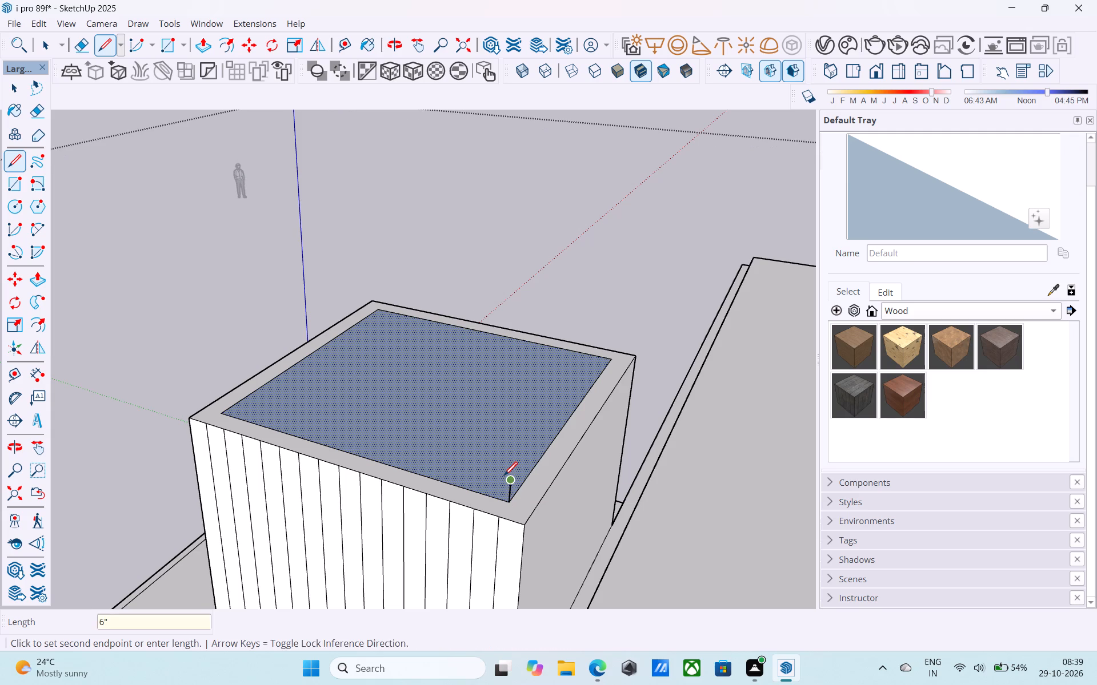
key(space)
text(l)
scroll(389, 307, up, 2)
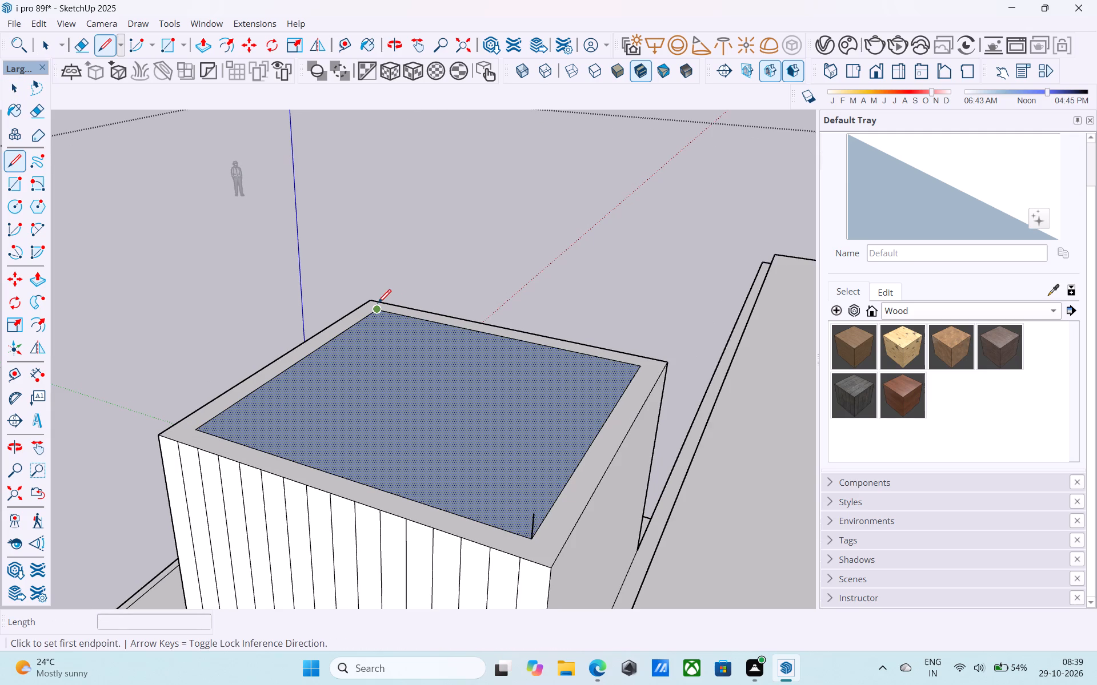
click(378, 304)
click(371, 285)
Draw a 7' by 7' rectangle above the shaft opening between the upper ends of the two vertical lines.
key(r)
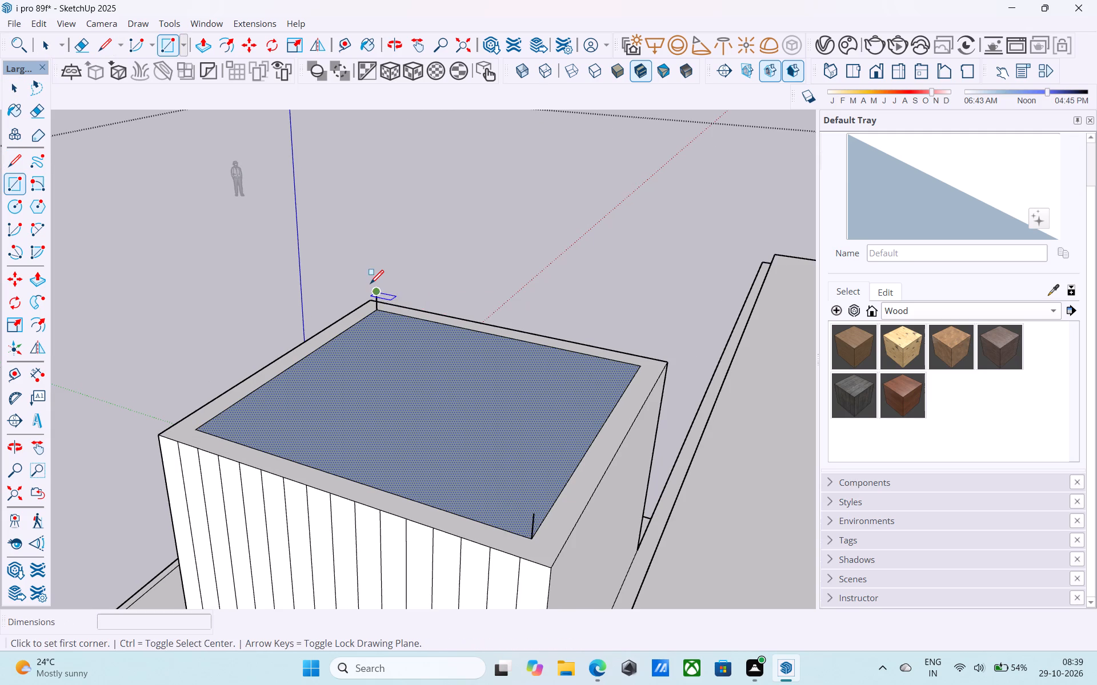
click(377, 295)
click(535, 515)
key(space)
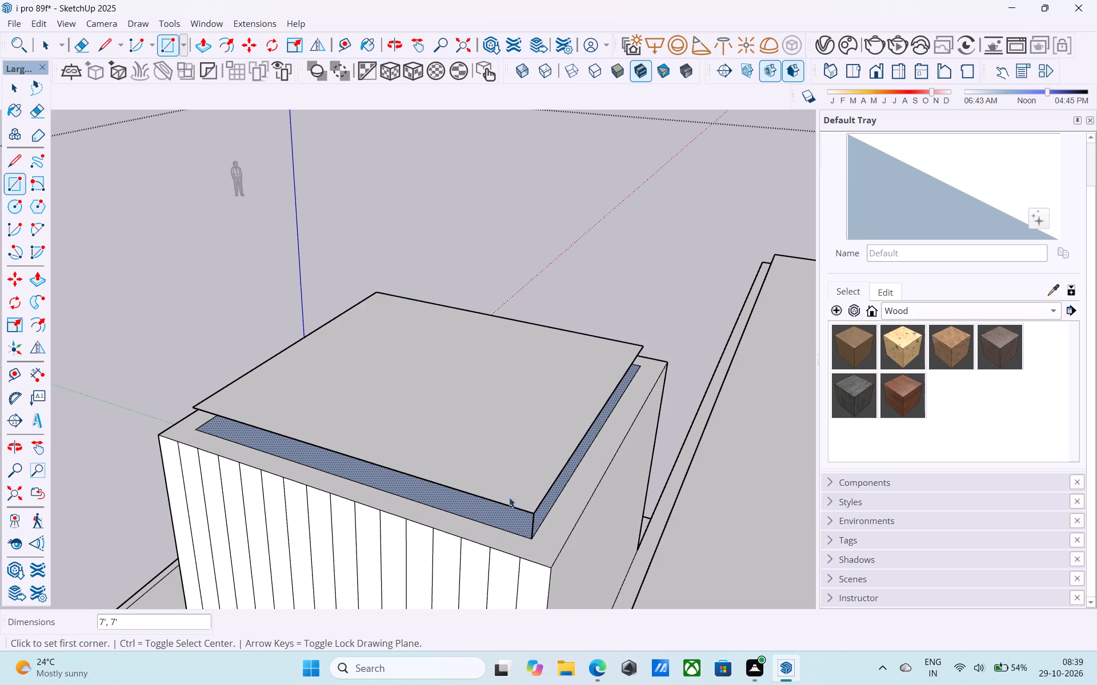
Draw a vertical line joining the raised rectangle to the shaft top at a third corner to close two slab sides.
middle_drag(389, 460, 661, 396)
scroll(661, 396, down, 4)
middle_drag(509, 450, 509, 462)
key(l)
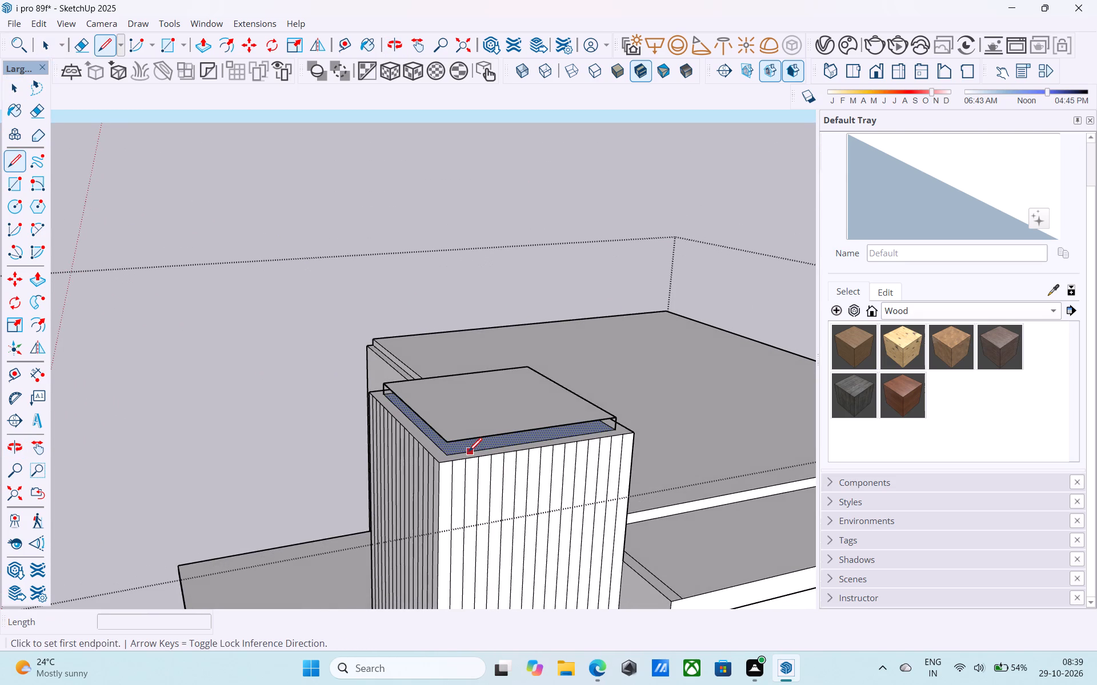
scroll(469, 453, up, 9)
click(430, 458)
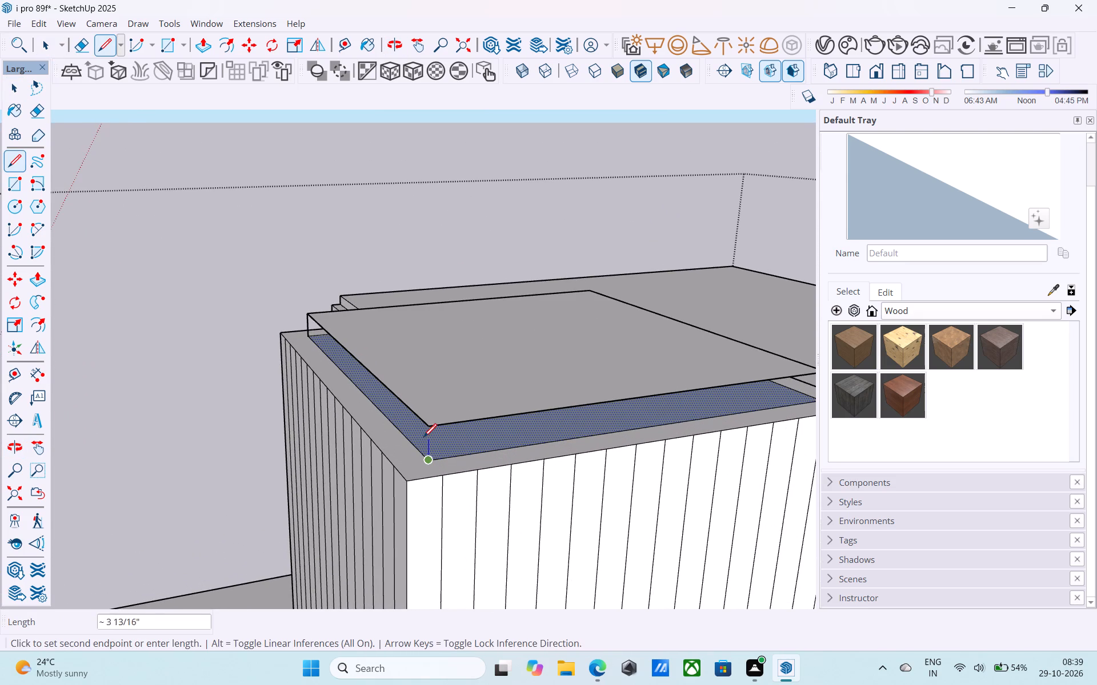
click(430, 429)
key(space)
Draw a vertical line at the slab's fourth corner, from the shaft top to the raised rectangle, to close the remaining sides.
scroll(438, 425, down, 4)
middle_drag(421, 444, 776, 464)
middle_drag(463, 472, 629, 471)
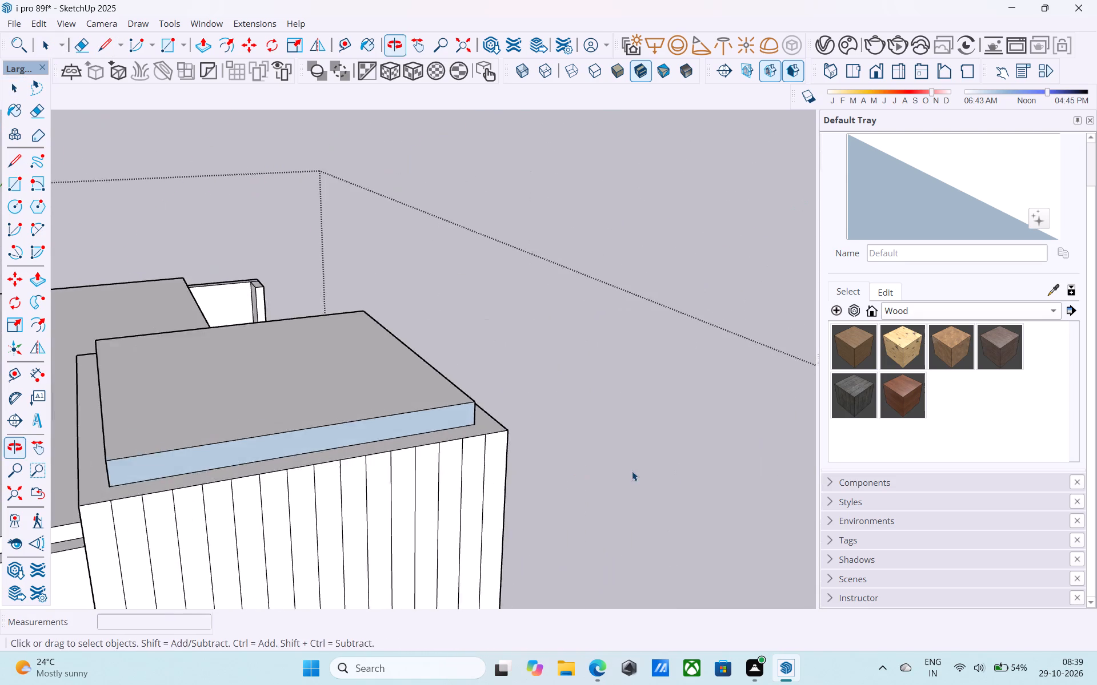
scroll(634, 463, down, 4)
middle_drag(409, 448, 754, 420)
scroll(723, 412, down, 3)
middle_drag(251, 425, 359, 460)
scroll(398, 464, up, 2)
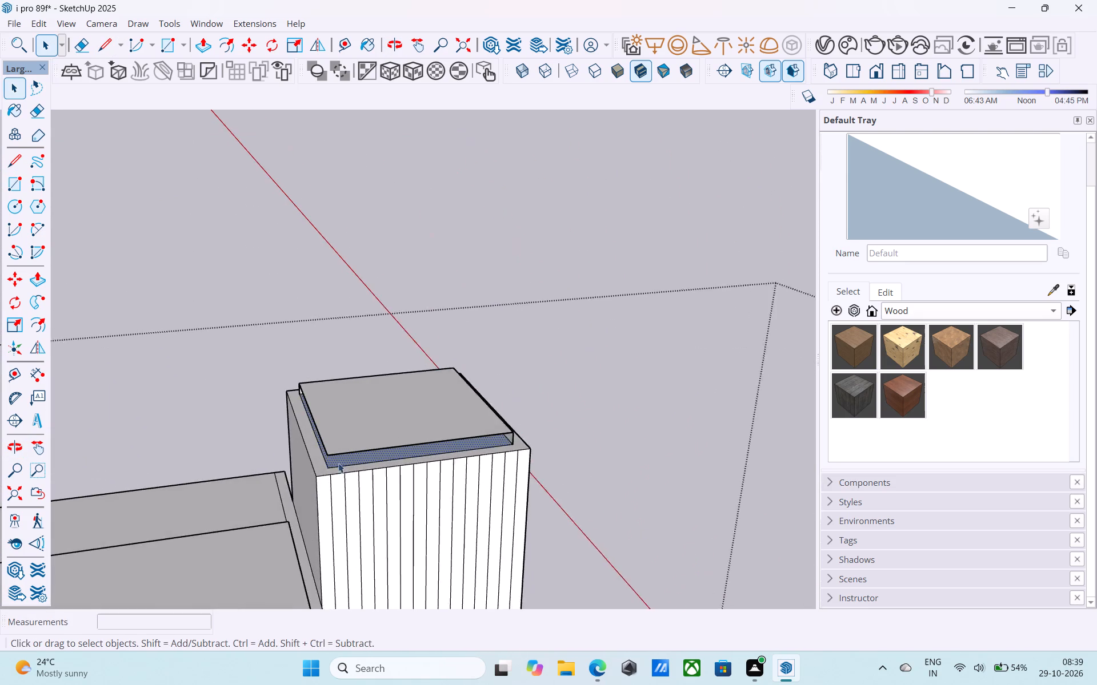
scroll(338, 463, up, 4)
middle_drag(305, 456, 306, 470)
key(l)
scroll(361, 482, up, 4)
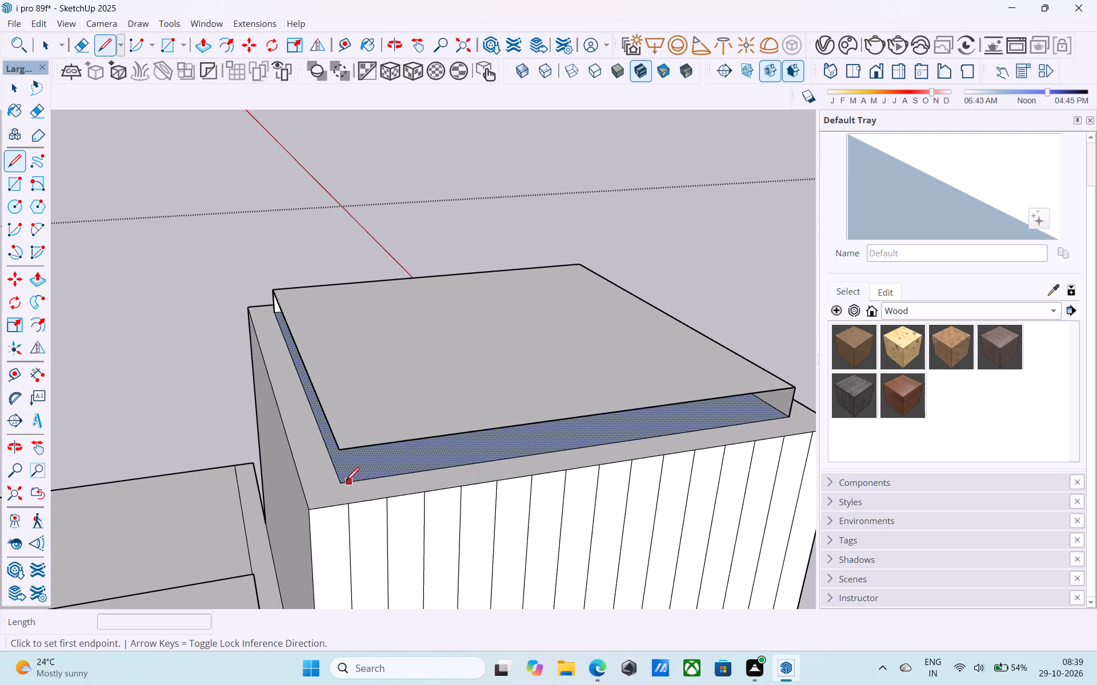
click(342, 482)
click(341, 445)
key(space)
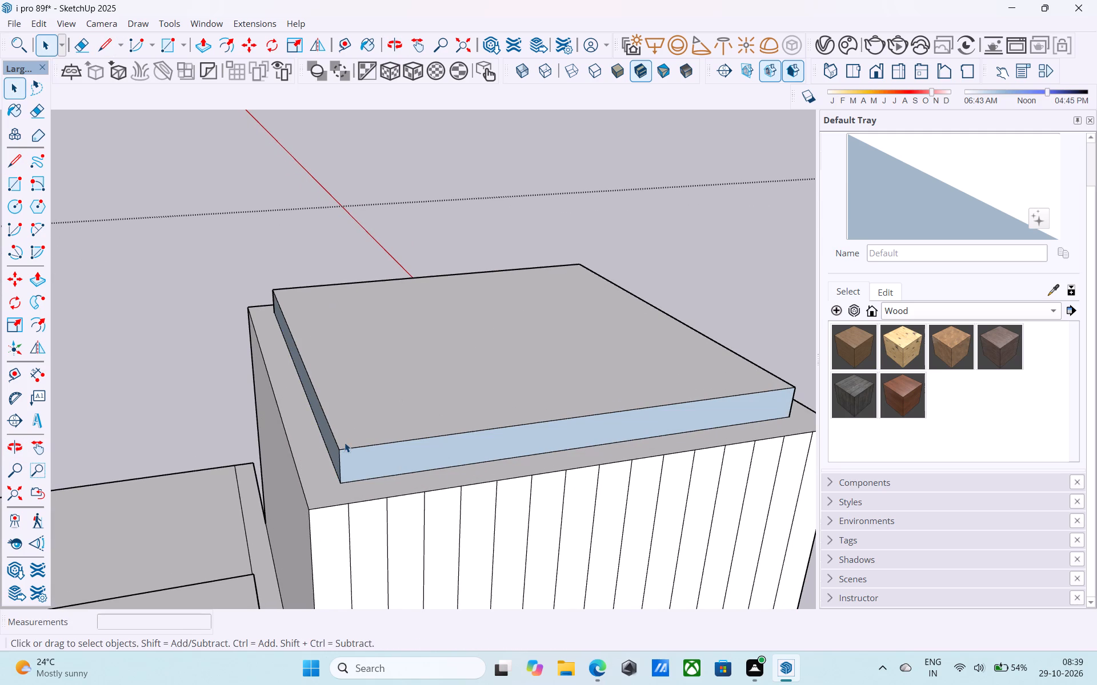
Reverse the slab's two blue side faces that meet at the newly closed corner.
middle_drag(345, 442, 391, 442)
scroll(395, 448, up, 2)
click(395, 450)
right_click(395, 450)
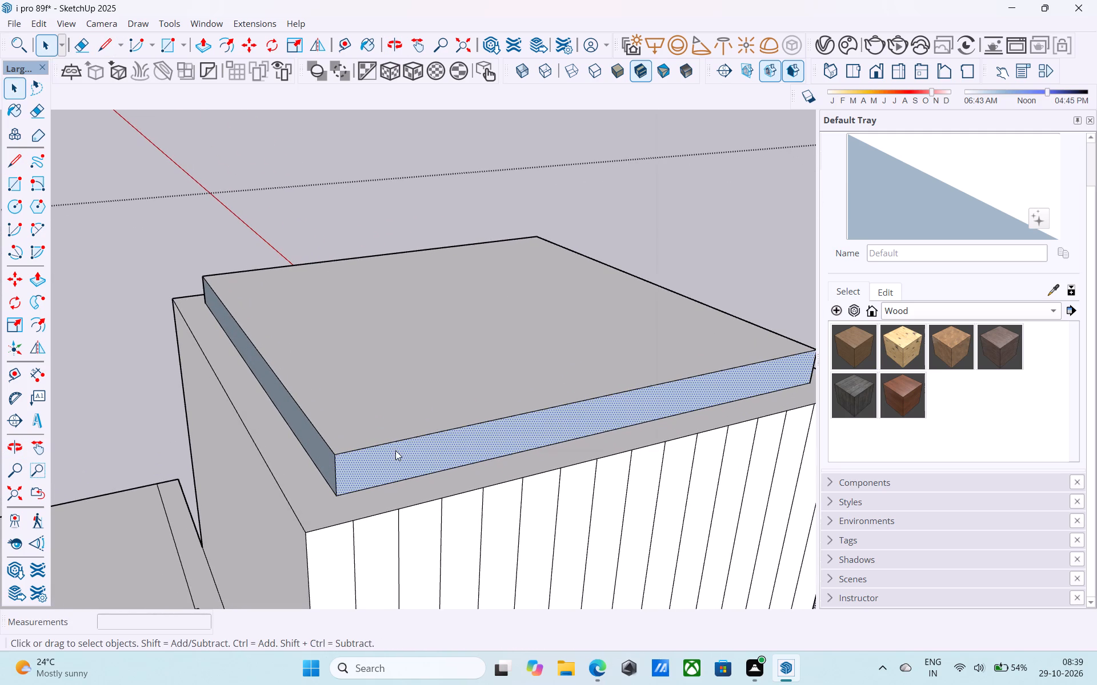
click(453, 292)
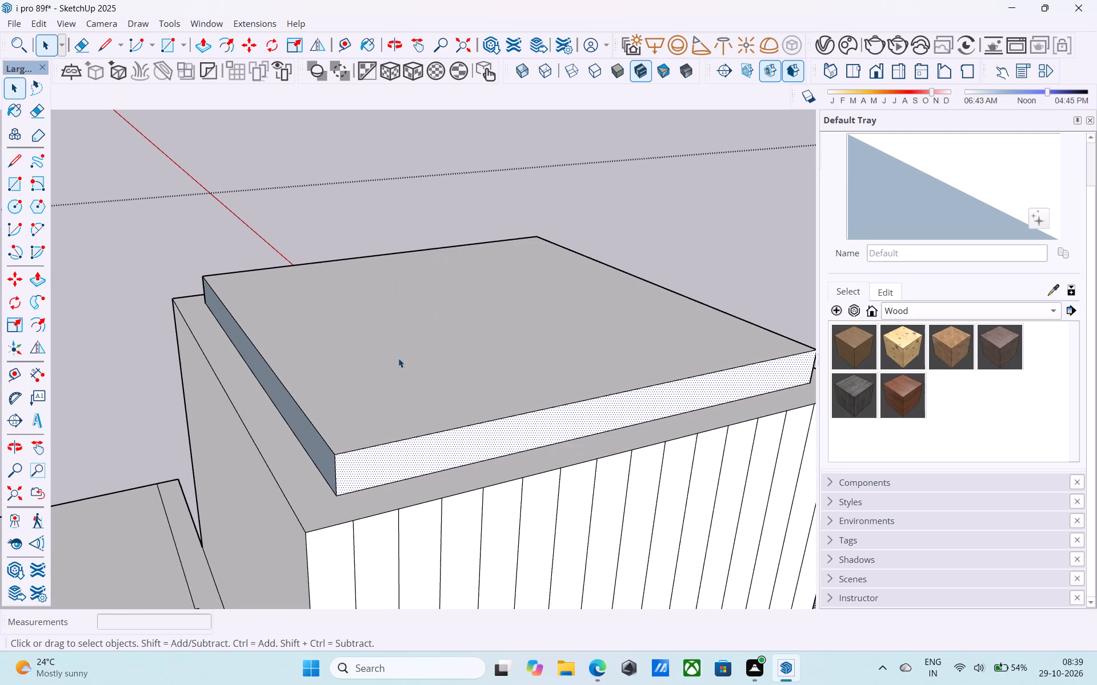
click(326, 458)
right_click(326, 458)
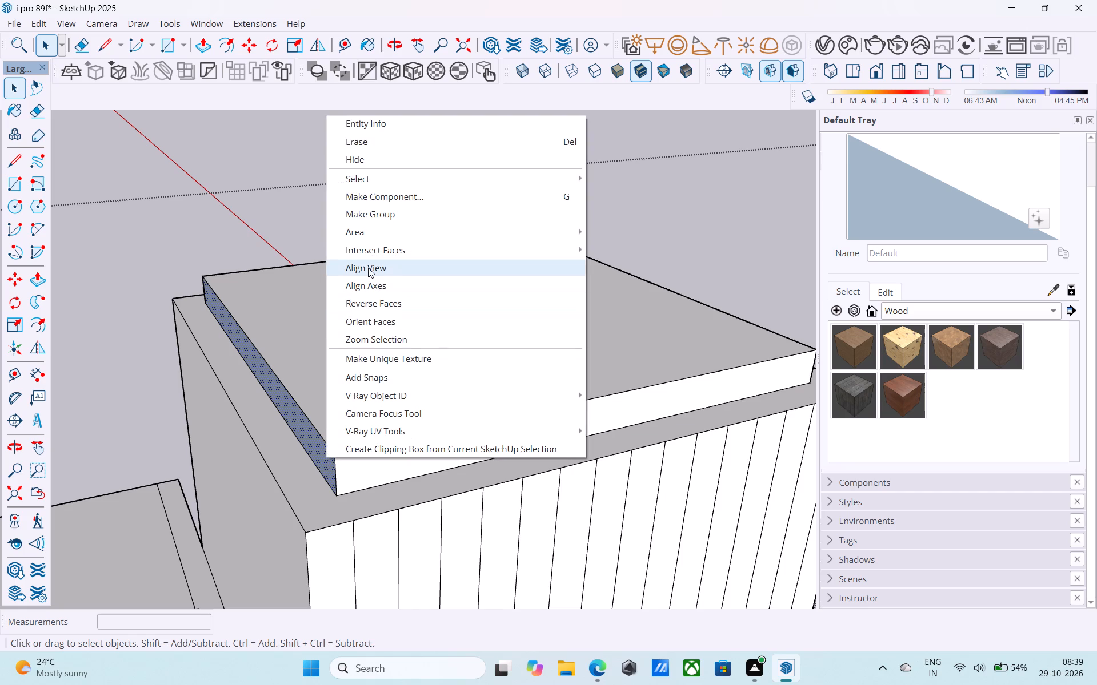
click(372, 303)
Reverse the two remaining blue side faces of the slab on top of the shaft.
scroll(372, 357, down, 2)
middle_drag(381, 373, 157, 372)
scroll(422, 396, down, 3)
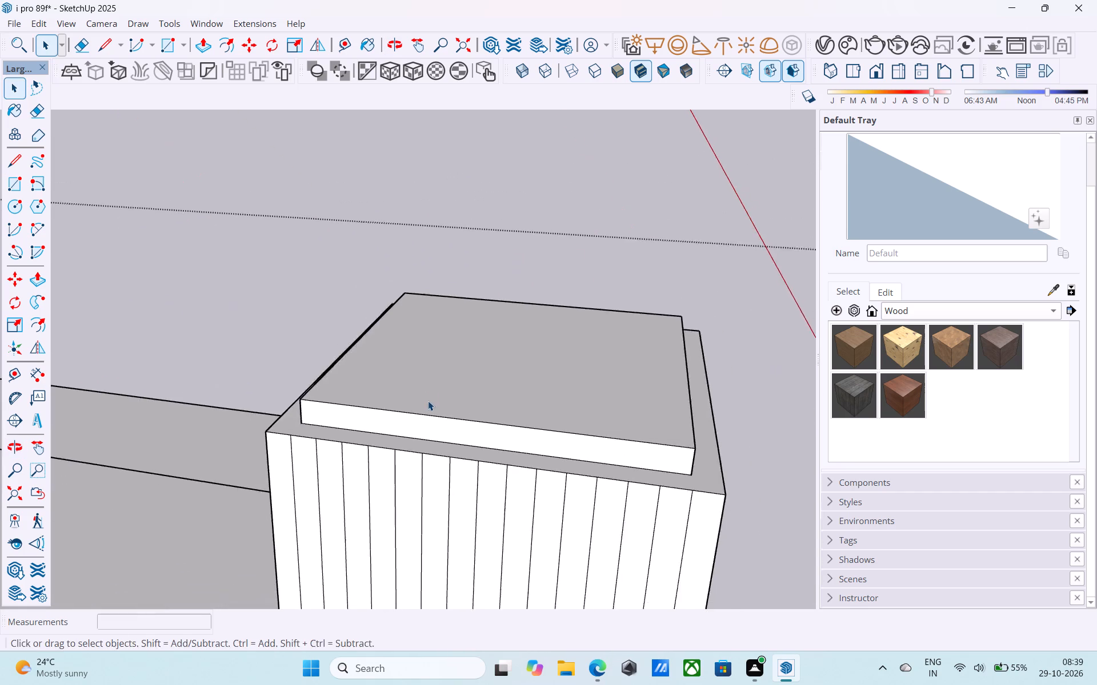
middle_drag(428, 401, 83, 401)
middle_drag(410, 469, 170, 397)
scroll(162, 393, down, 6)
middle_drag(326, 459, 309, 441)
scroll(331, 474, up, 2)
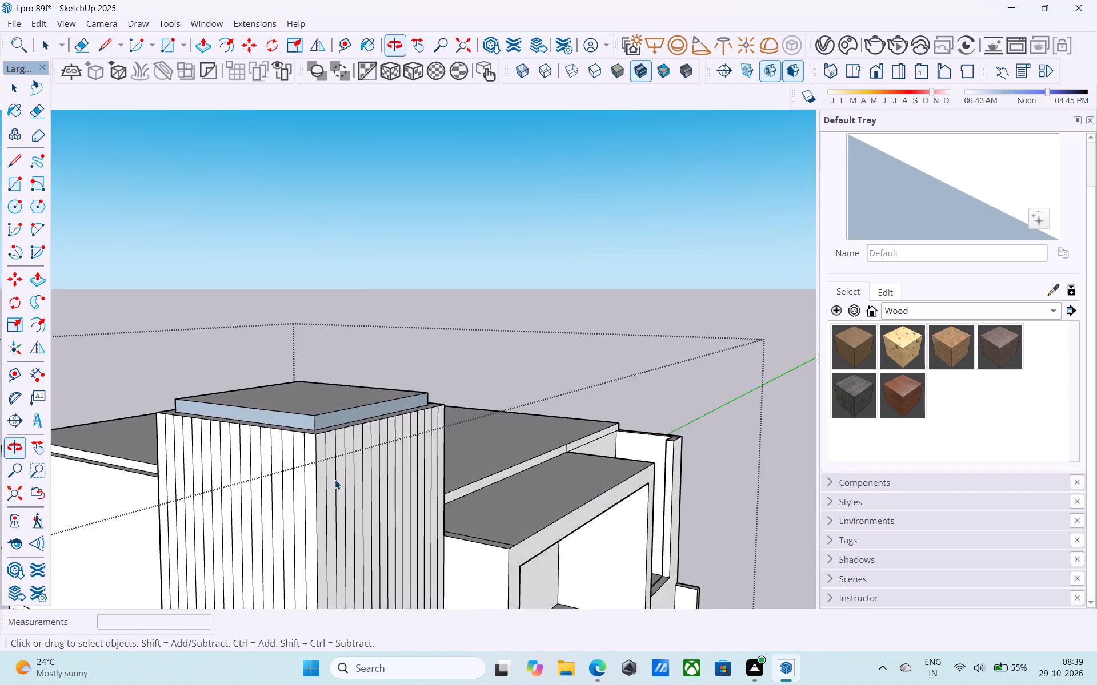
scroll(335, 479, up, 10)
click(306, 404)
right_click(299, 398)
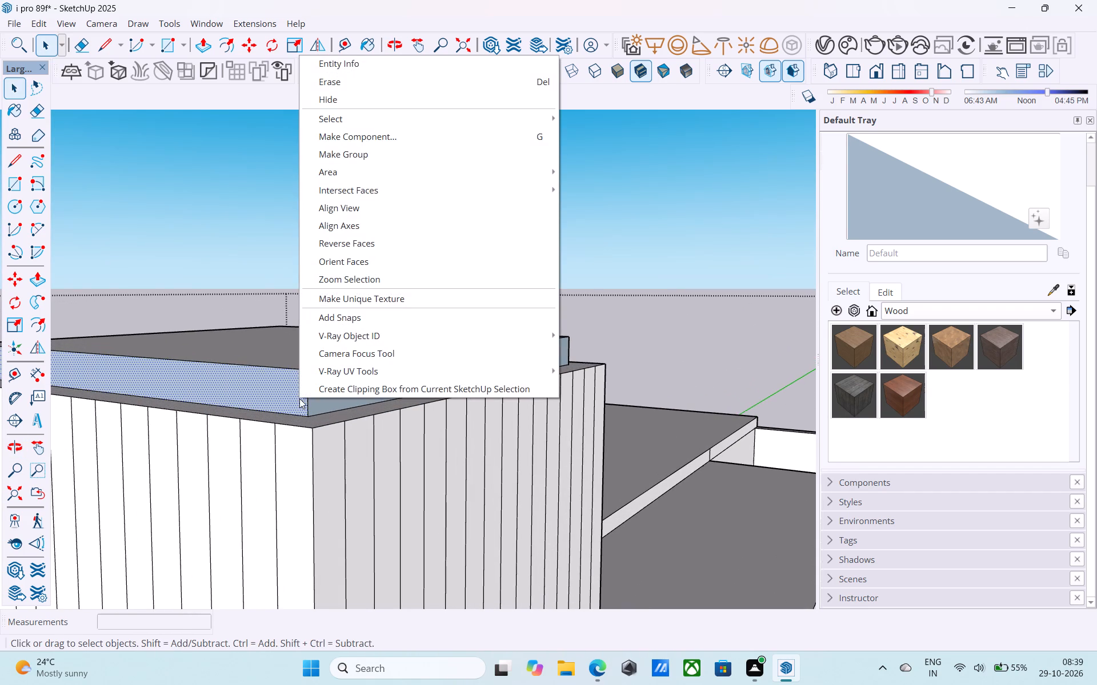
click(350, 250)
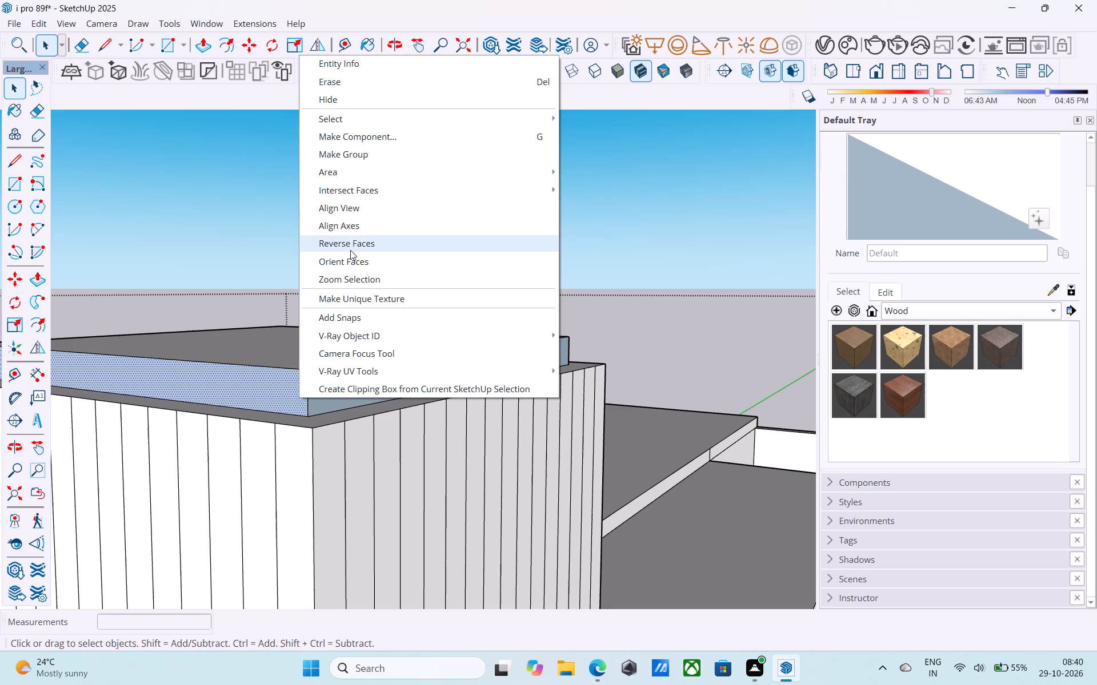
click(342, 381)
right_click(342, 381)
click(374, 224)
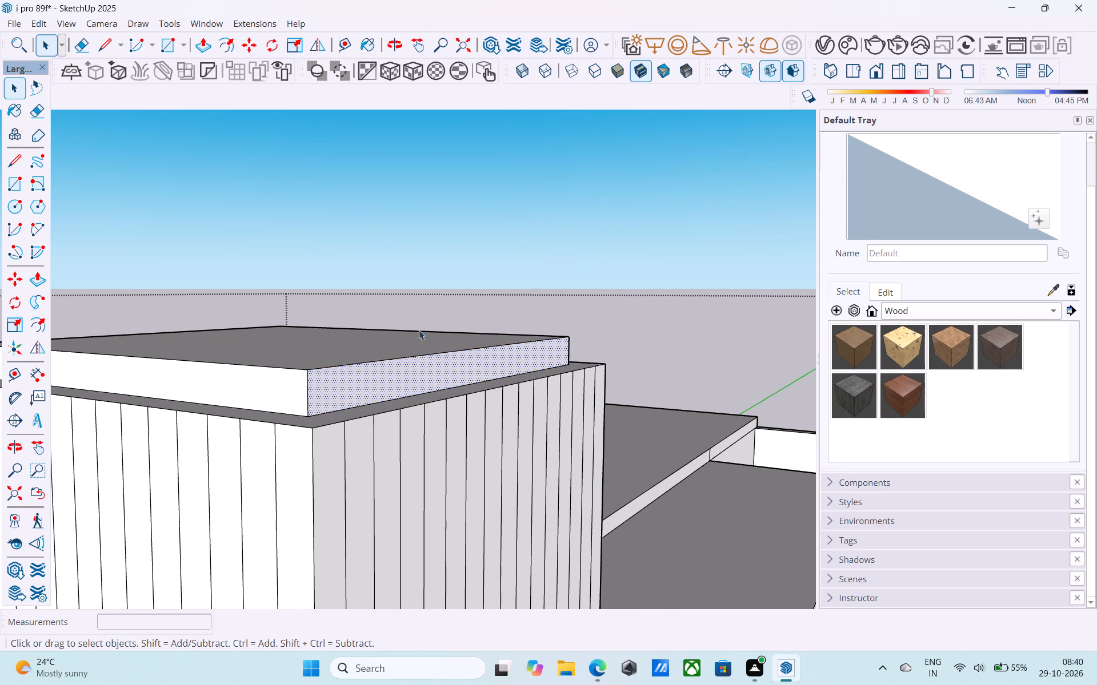
Push/Pull one of the slab's side faces 6" outward, flush with the shaft's lined outer face.
scroll(422, 341, down, 11)
middle_drag(424, 354, 433, 397)
scroll(363, 429, up, 2)
scroll(361, 476, up, 3)
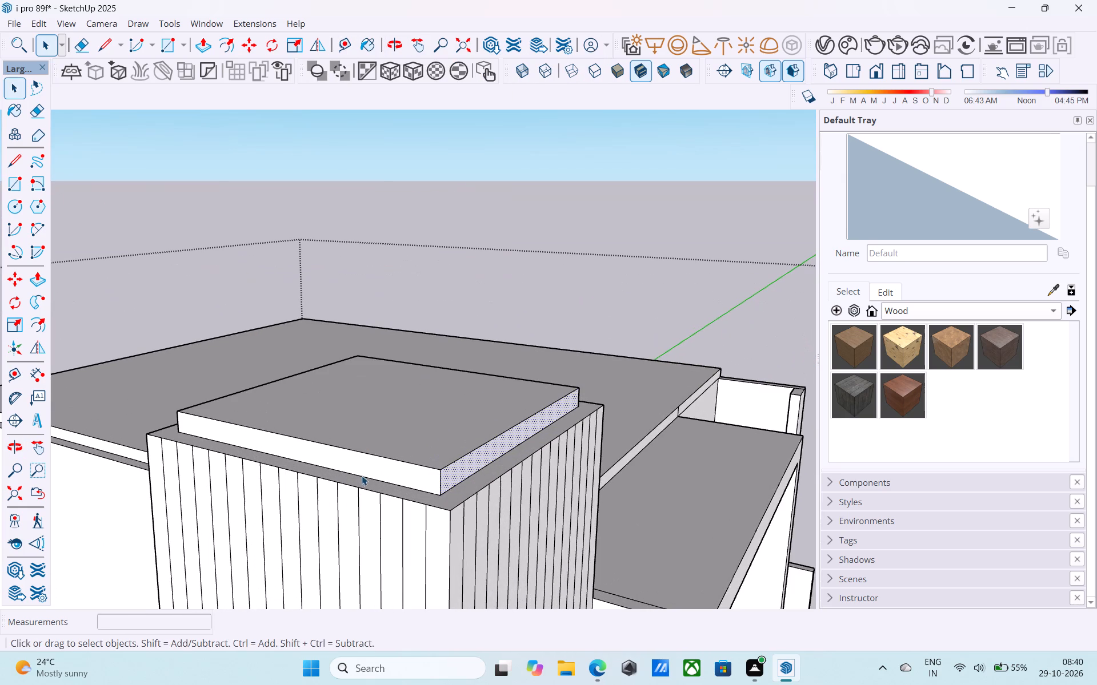
click(364, 468)
key(p)
click(365, 468)
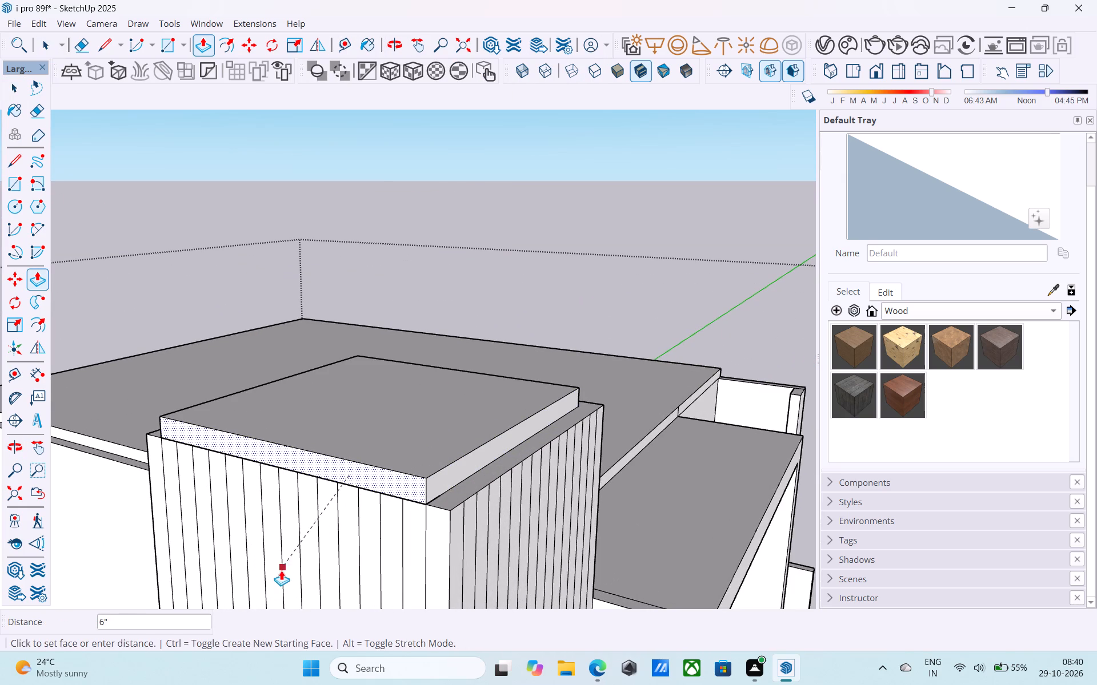
click(281, 570)
key(space)
Push/Pull the slab's adjoining side face, facing the wider bay, outward flush with the shaft's outer face.
click(482, 463)
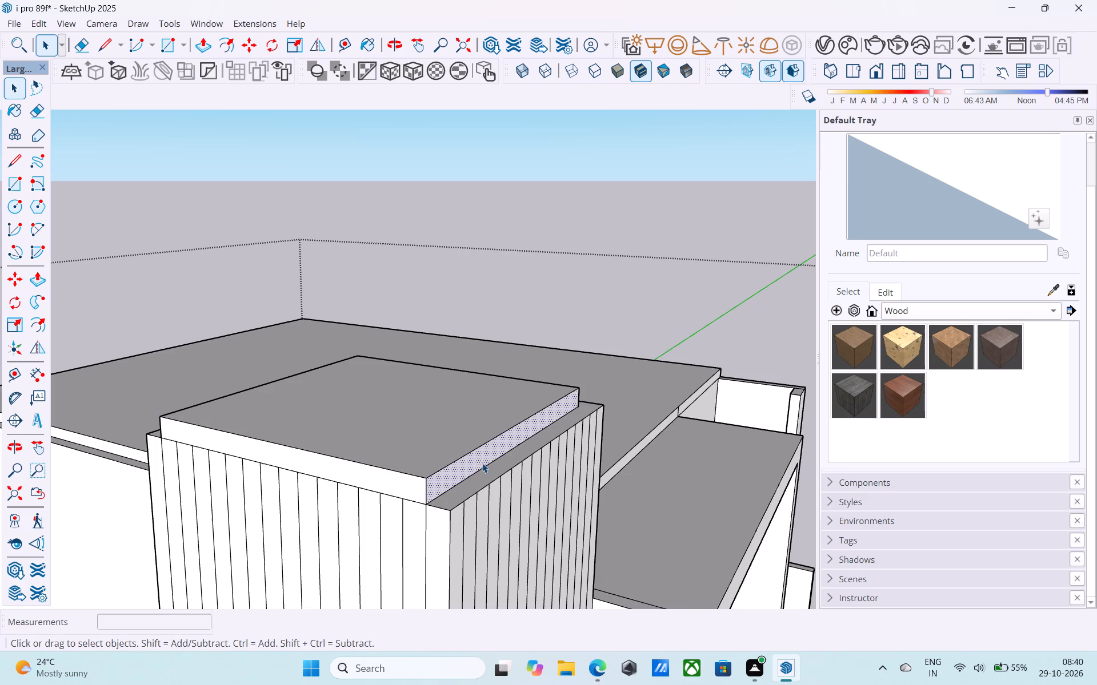
key(p)
click(482, 463)
click(502, 487)
key(space)
Push/Pull the cap slab's third side face outward, flush with the lined shaft face beside the plain one.
scroll(502, 486, down, 4)
middle_drag(502, 486, 786, 447)
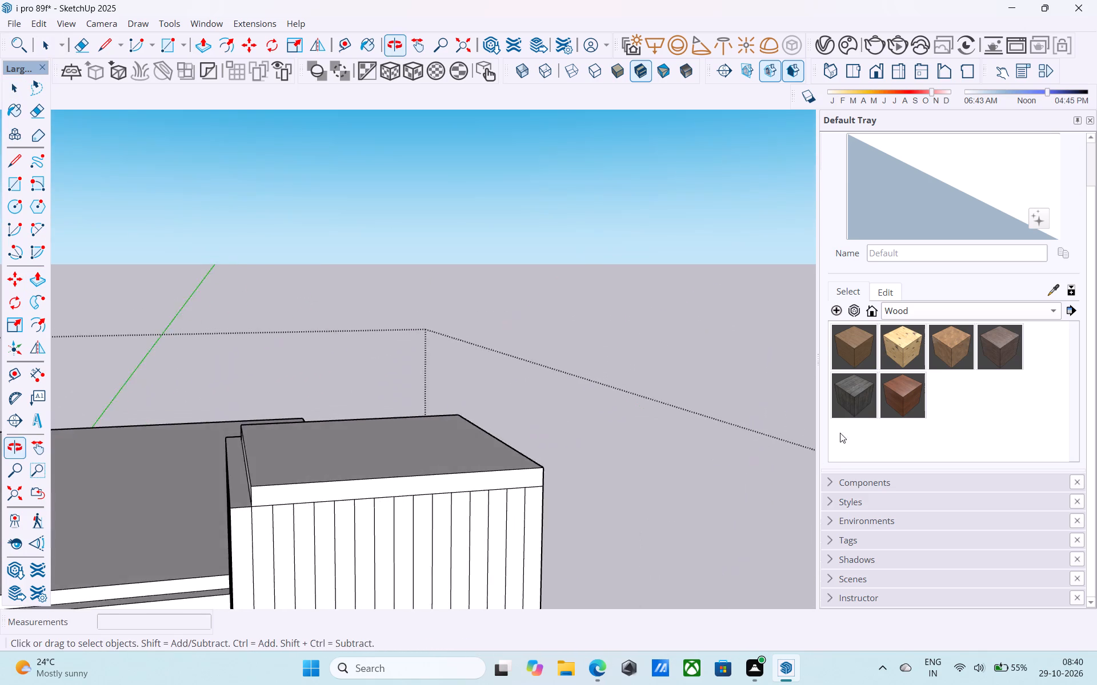
scroll(839, 429, down, 4)
middle_drag(483, 454, 819, 470)
middle_drag(211, 479, 386, 479)
scroll(522, 329, down, 3)
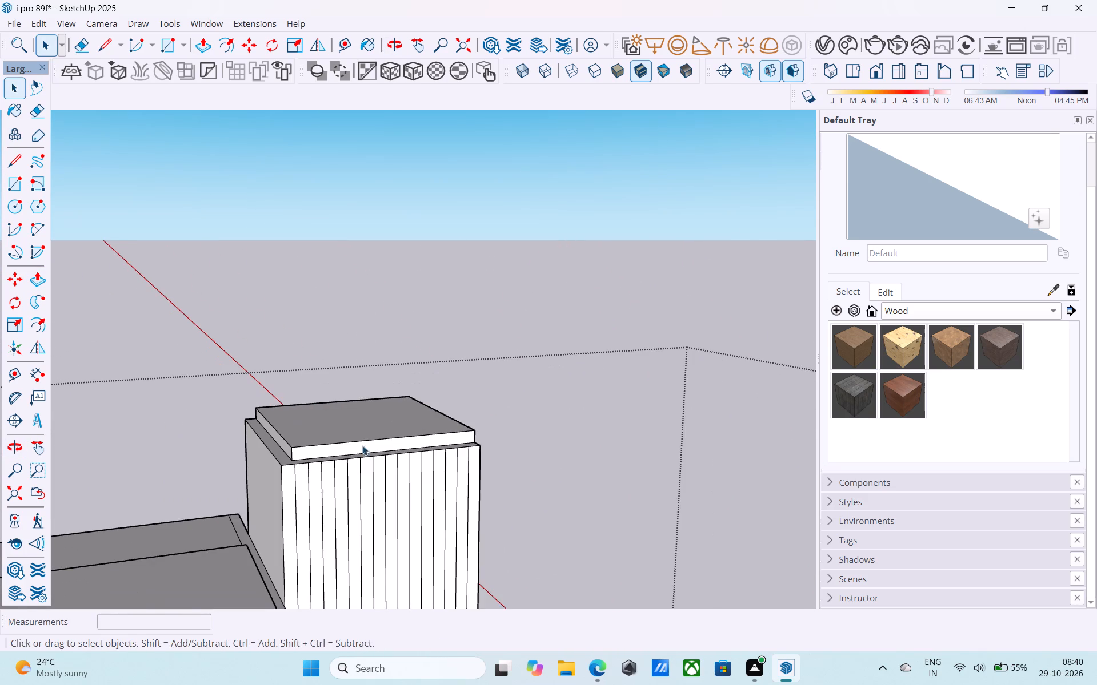
scroll(297, 444, up, 5)
click(297, 458)
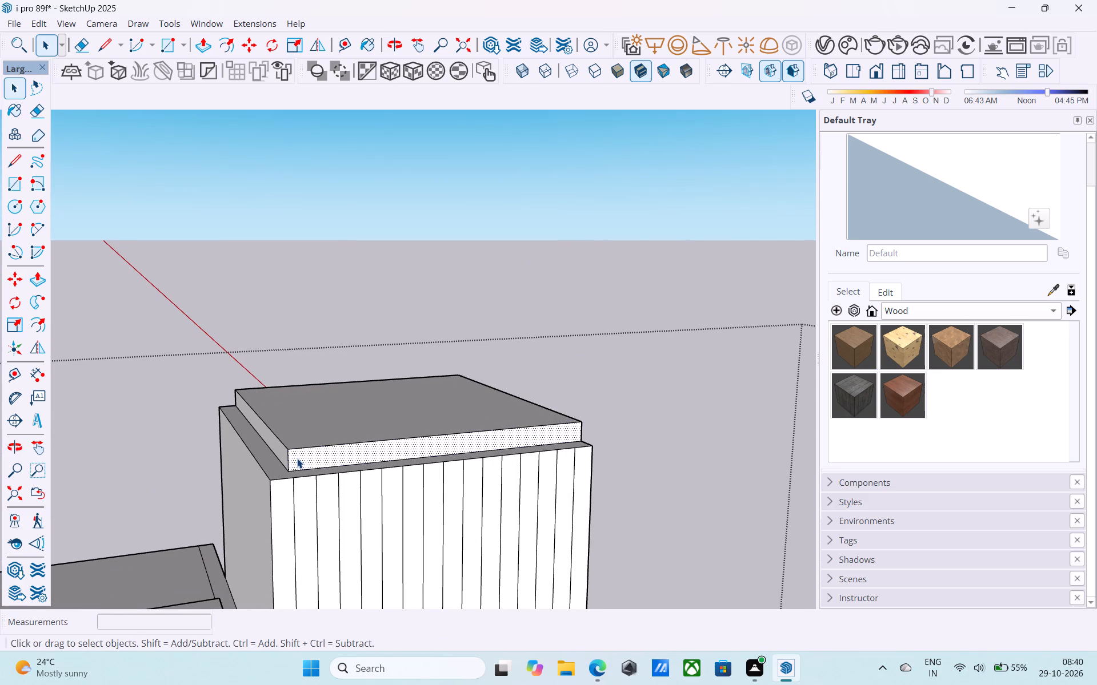
key(p)
click(297, 458)
click(293, 482)
key(space)
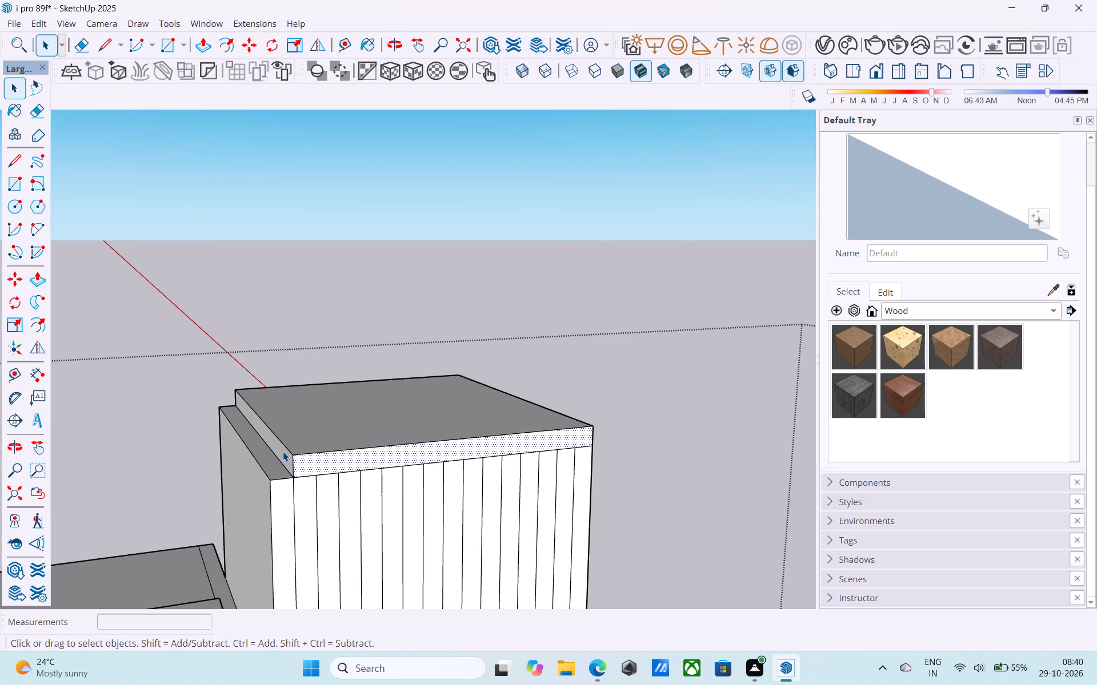
Push/Pull the slab's last recessed side face outward, flush with the shaft's plain unlined face.
click(283, 452)
key(p)
click(283, 452)
click(259, 487)
key(space)
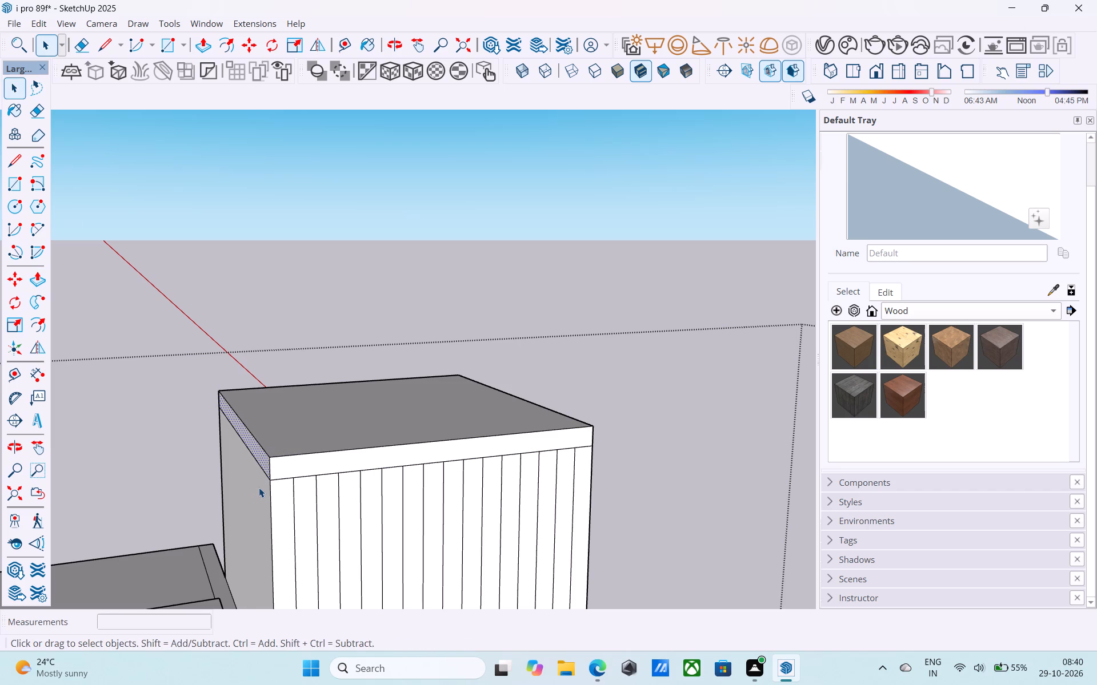
Push/Pull the slab's side face above the plain shaft face 2' outward as an overhang.
middle_drag(274, 487, 342, 495)
scroll(345, 495, down, 4)
scroll(273, 475, up, 3)
key(p)
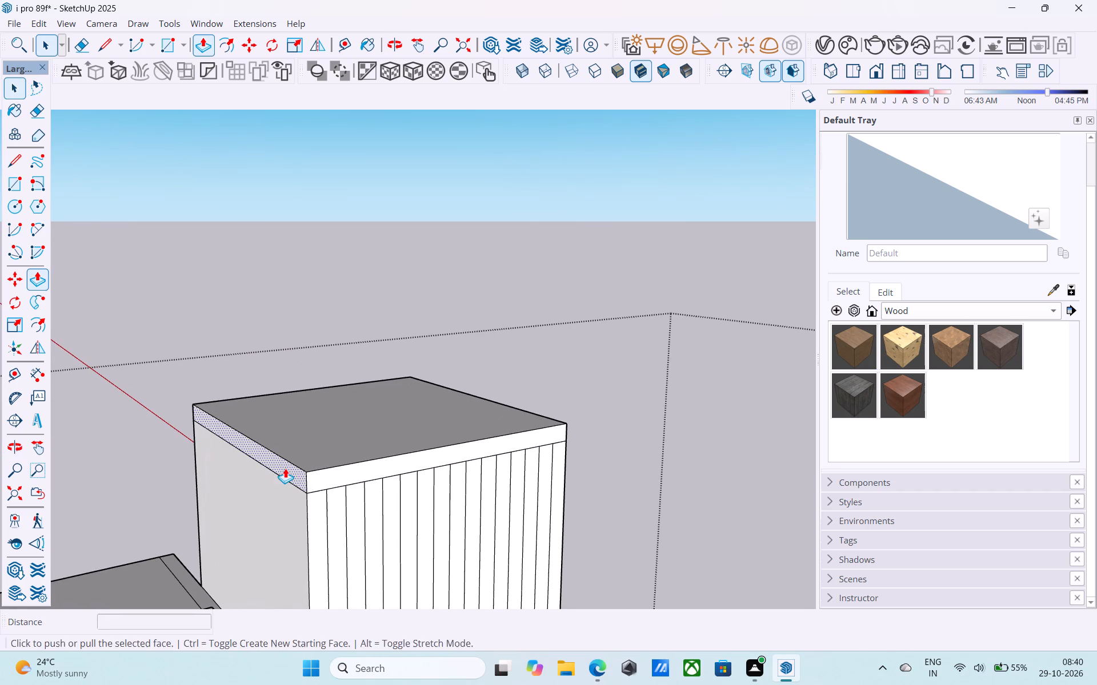
click(285, 468)
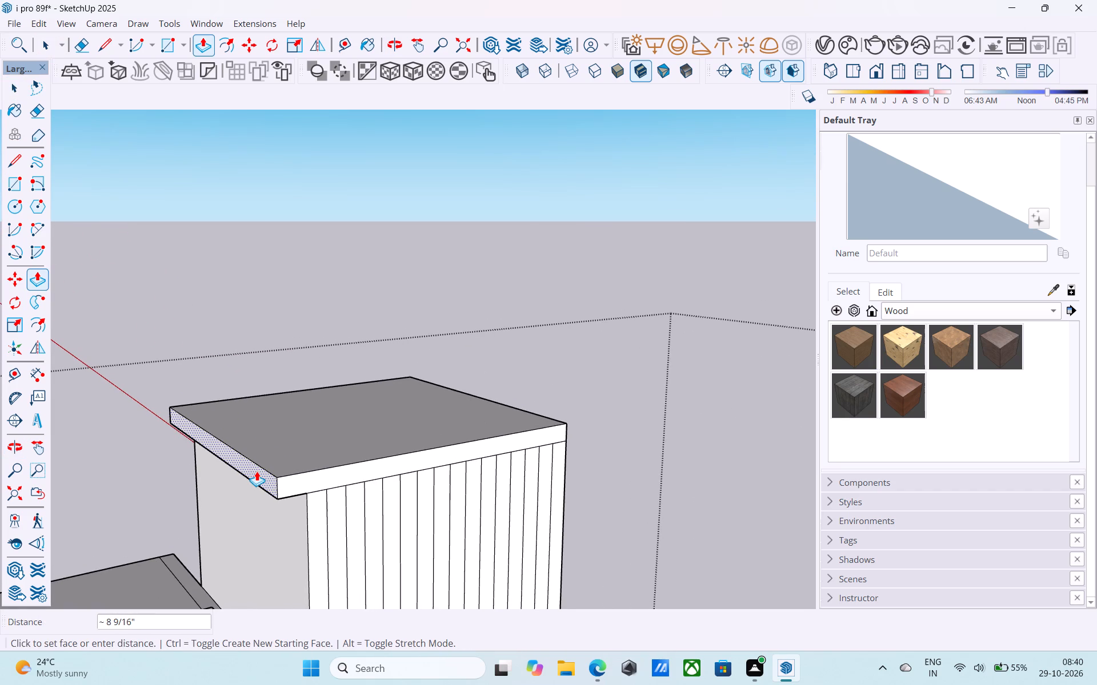
text(2')
key(Return)
key(space)
Extend the slab's three other side faces outward by the same 2' so it overhangs the shaft all round.
click(274, 486)
key(p)
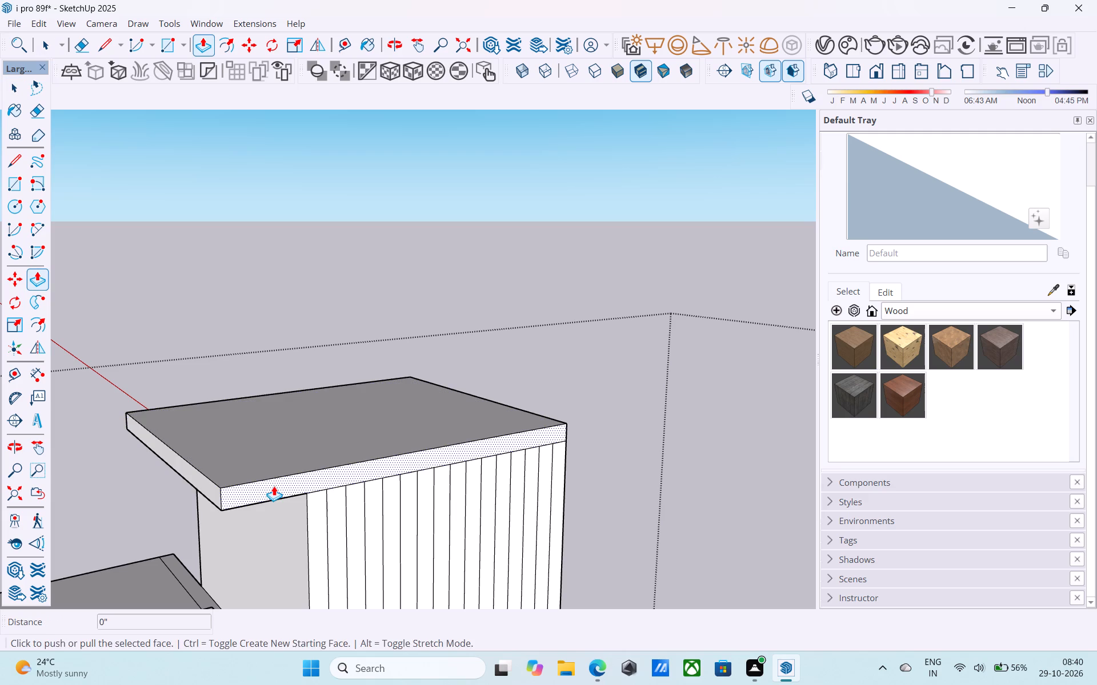
double_click(274, 486)
scroll(472, 472, down, 3)
middle_drag(477, 471, 121, 433)
scroll(166, 444, down, 5)
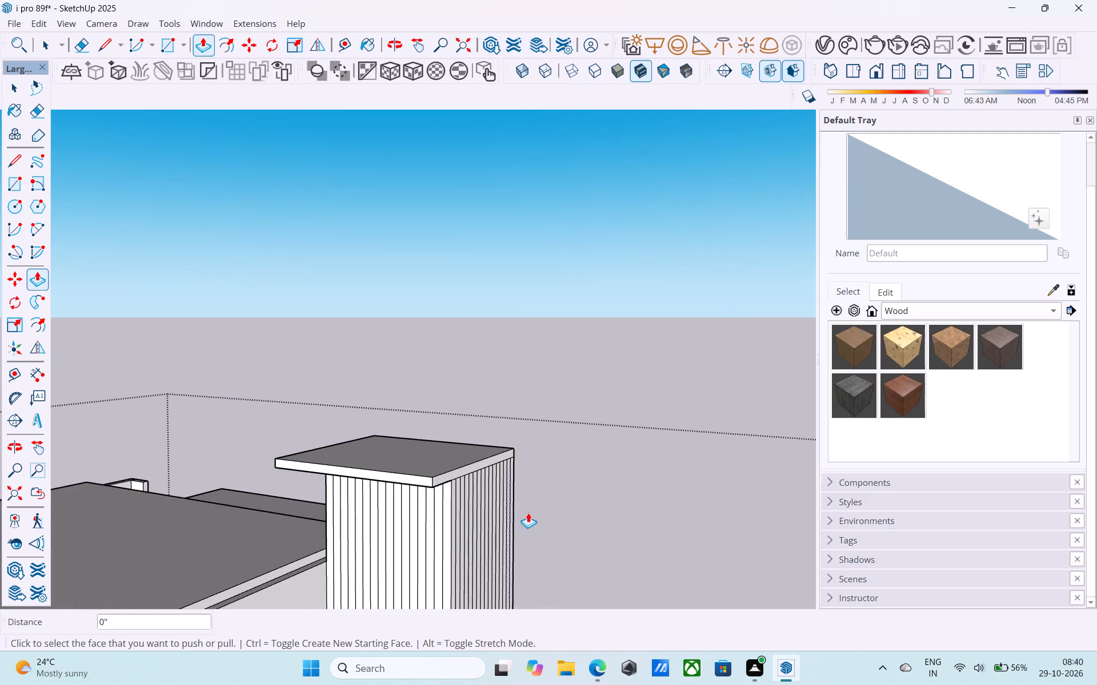
scroll(529, 513, up, 9)
double_click(431, 449)
middle_drag(439, 448, 151, 463)
scroll(132, 458, down, 2)
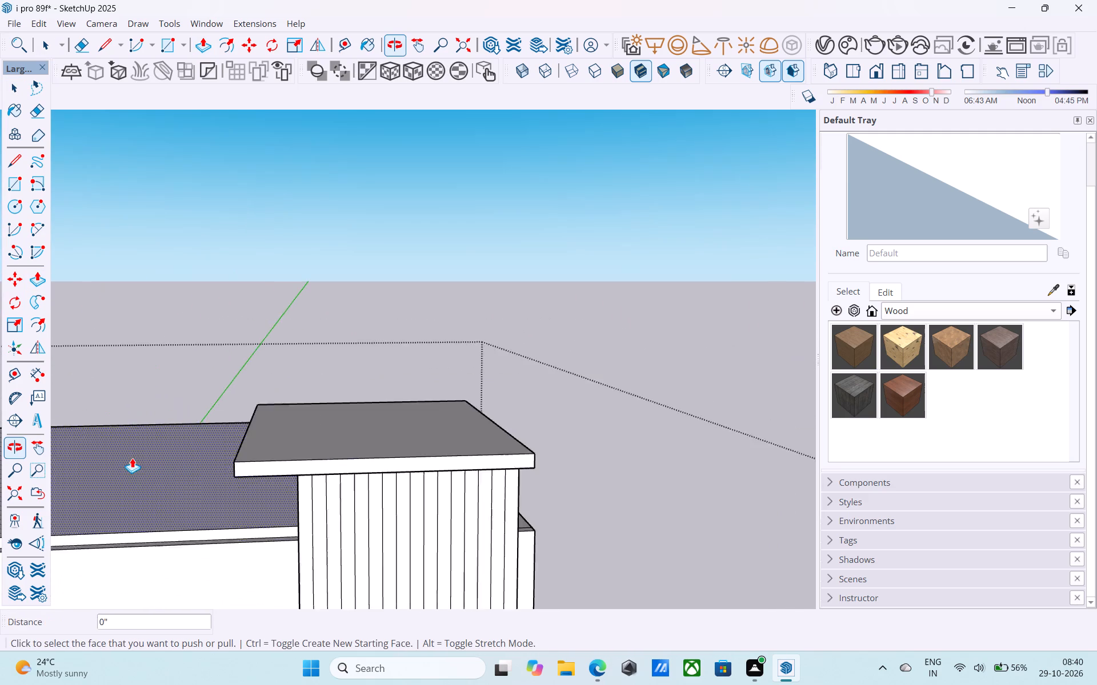
scroll(132, 458, down, 5)
middle_drag(359, 479, 172, 460)
scroll(171, 460, up, 9)
double_click(249, 414)
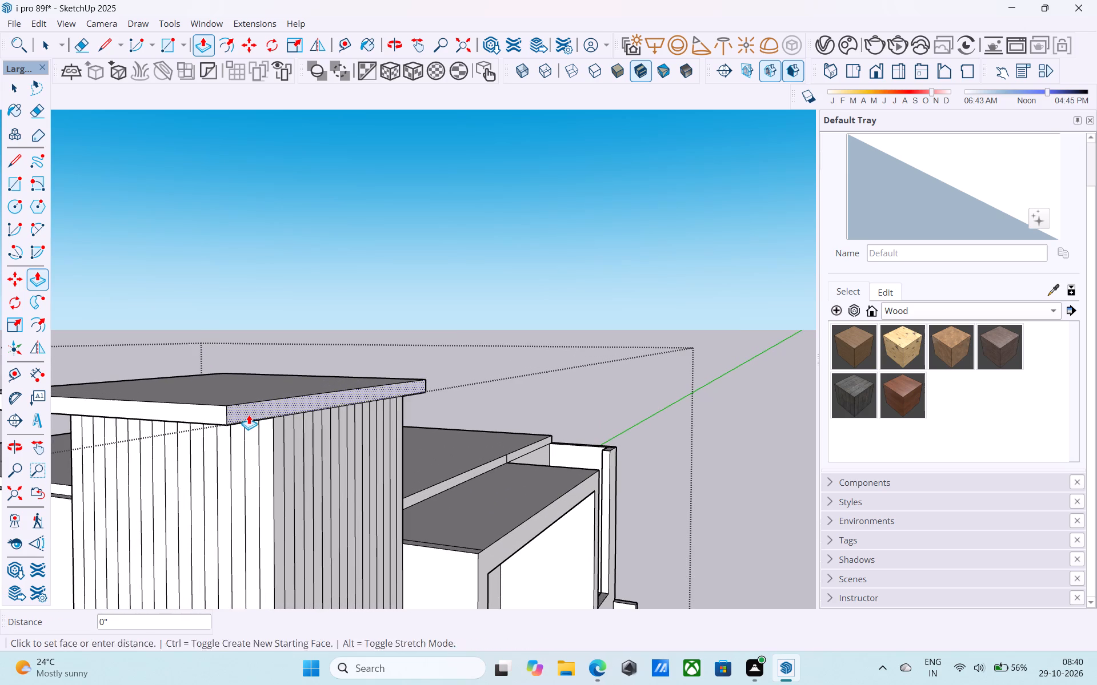
key(space)
Save the model.
key(ctrl+s)
Examine the overhanging cap slab from below and against the rest of the house.
scroll(250, 416, down, 7)
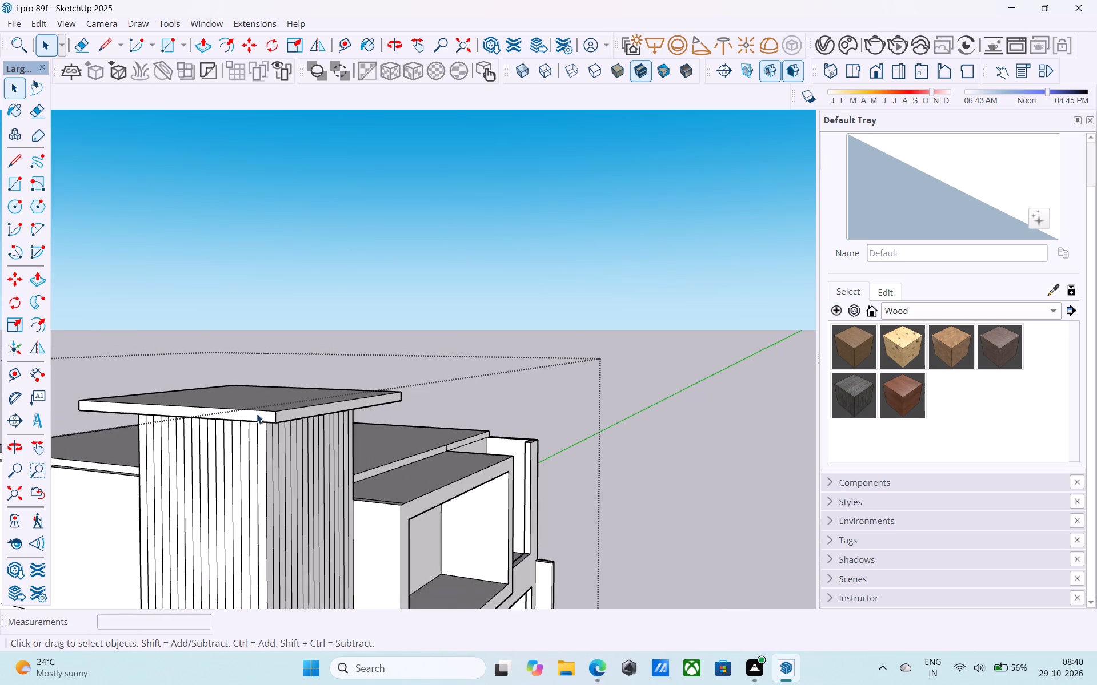
scroll(257, 414, down, 2)
middle_drag(259, 418, 308, 288)
scroll(308, 287, down, 5)
shift+middle_drag(369, 458, 401, 350)
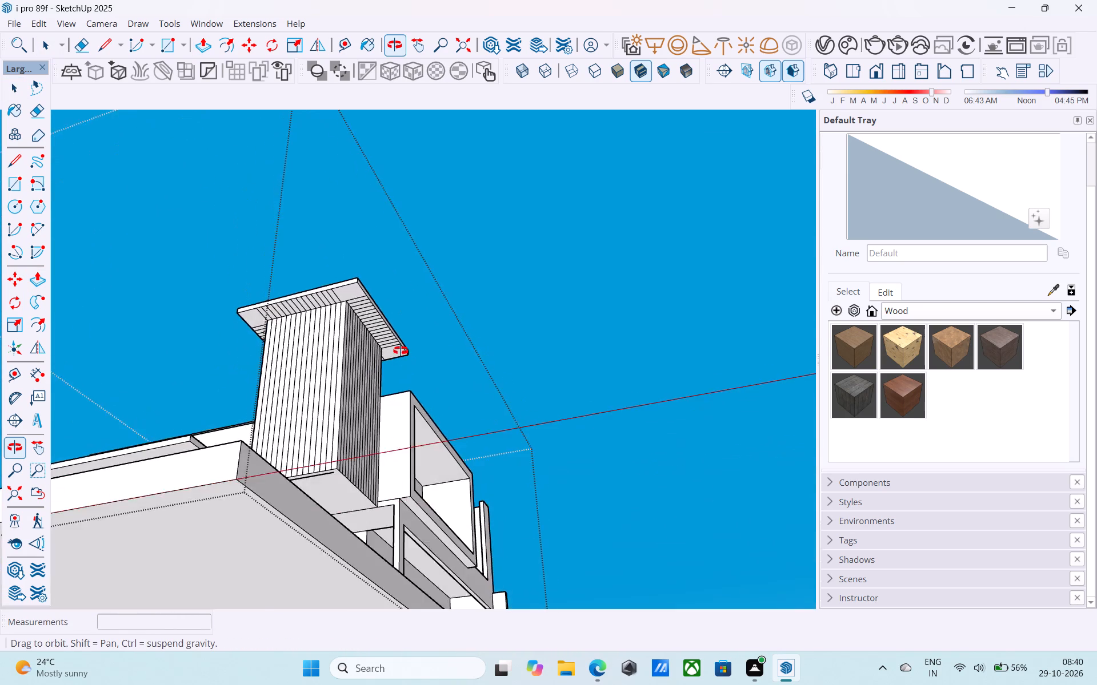
shift+middle_drag(401, 350, 176, 581)
middle_drag(266, 521, 286, 530)
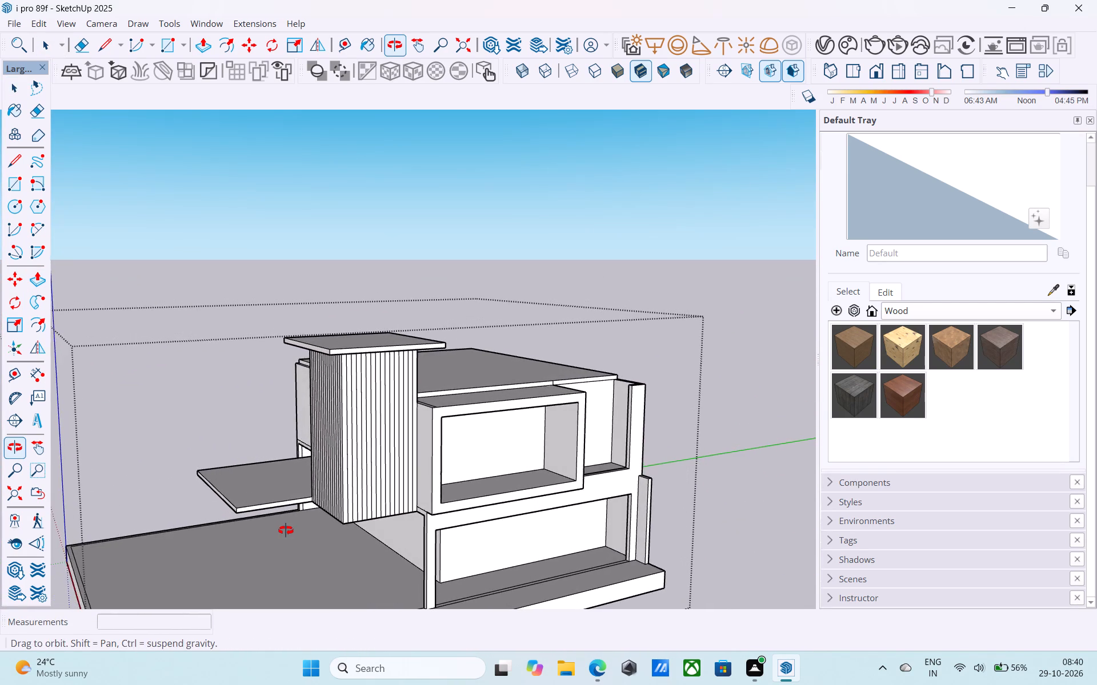
middle_drag(286, 530, 326, 533)
shift+middle_drag(311, 454, 315, 474)
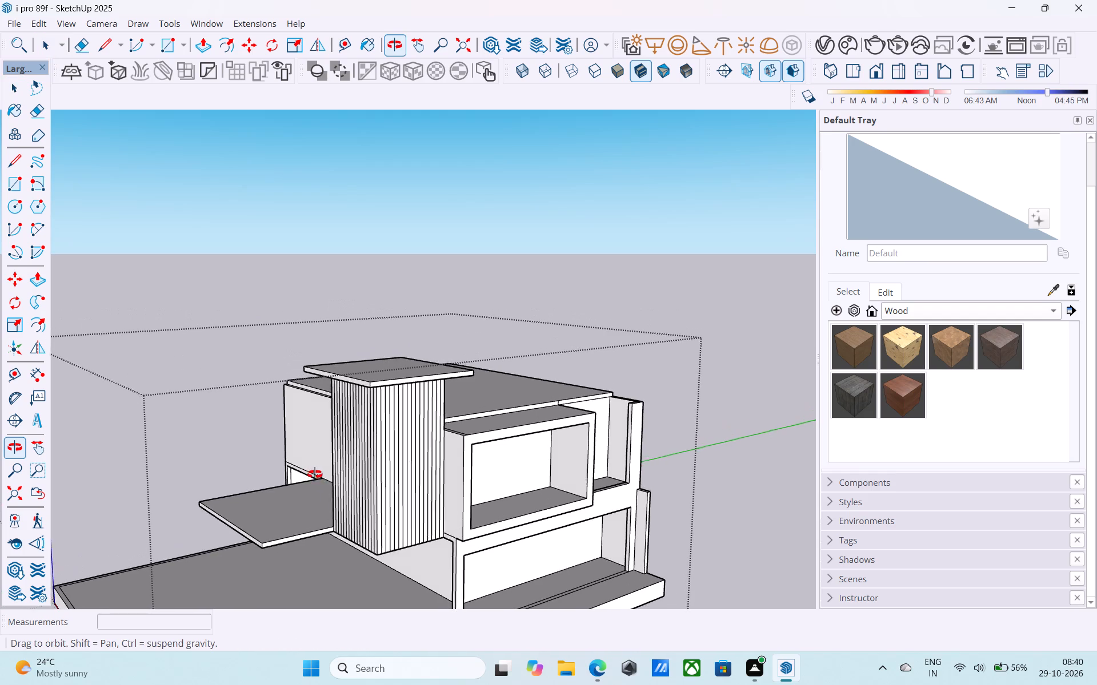
shift+middle_drag(315, 474, 331, 515)
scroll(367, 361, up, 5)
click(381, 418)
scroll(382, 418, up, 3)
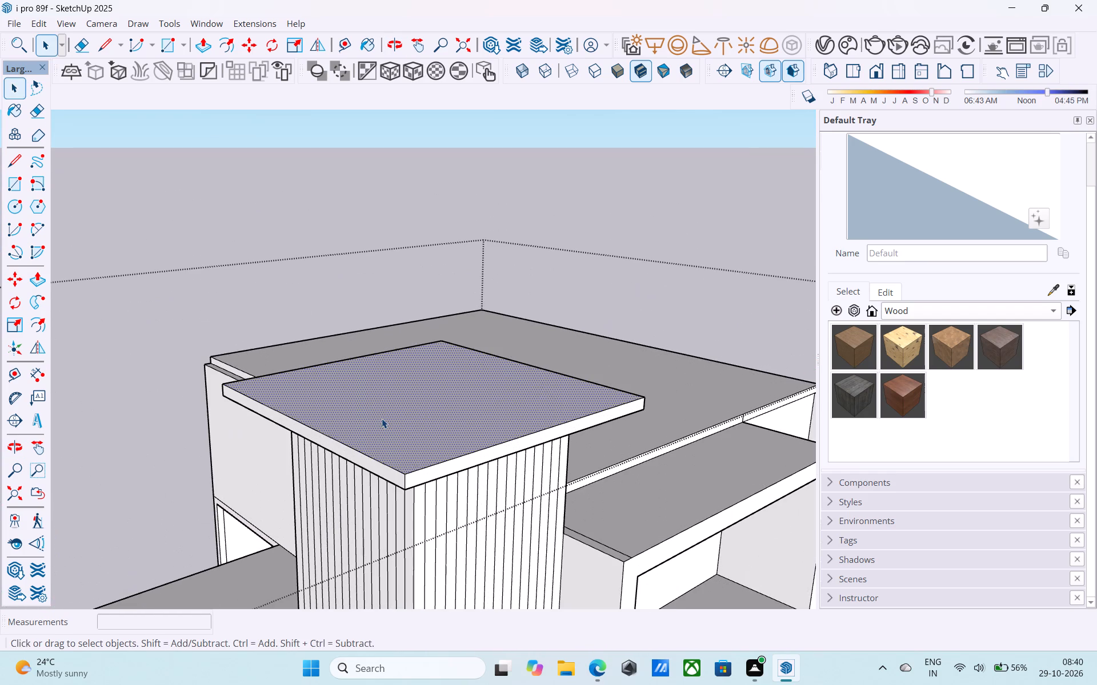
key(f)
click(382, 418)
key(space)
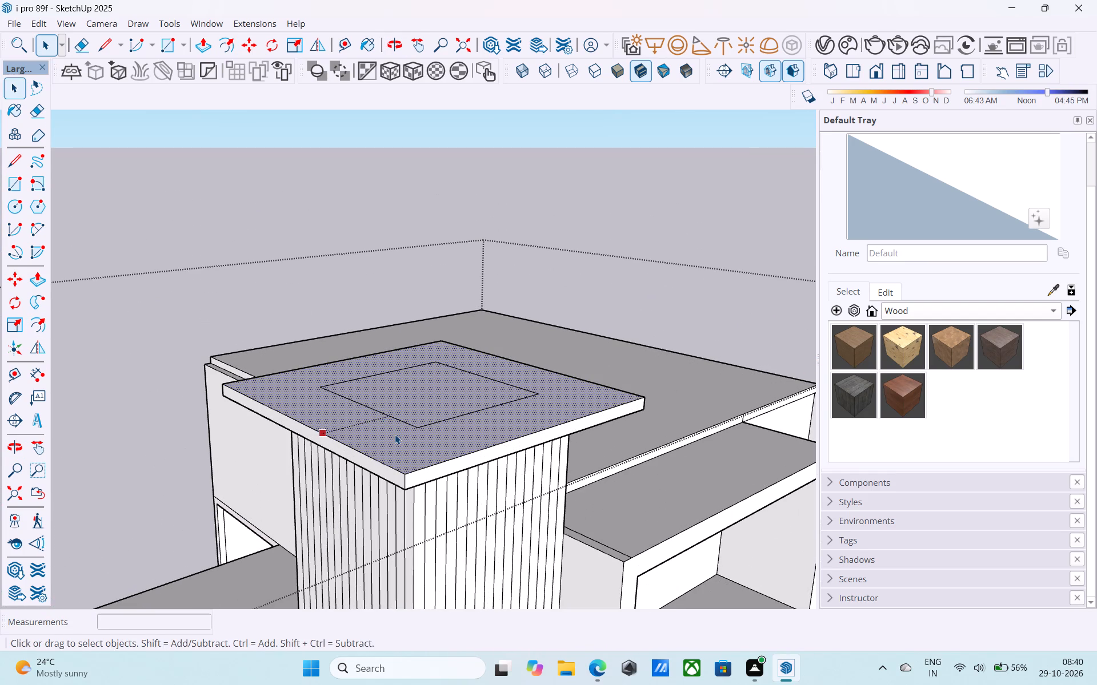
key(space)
Push/Pull the cap slab's top face up 6".
click(398, 439)
key(p)
click(399, 439)
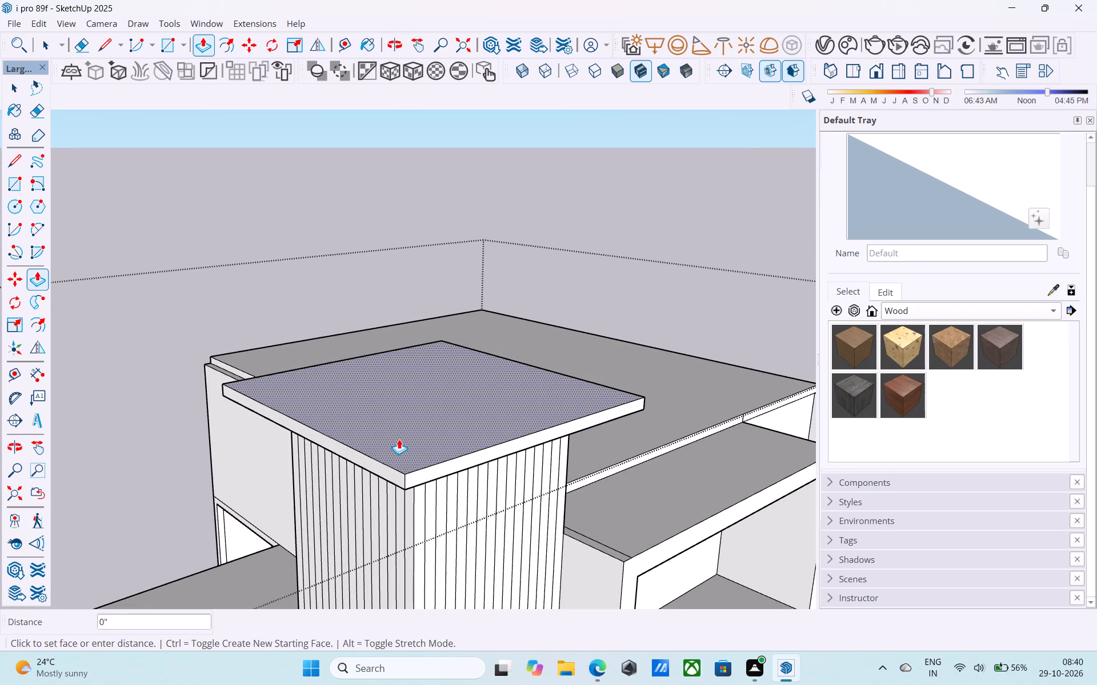
key(6)
key(shift+quotedbl)
key(Return)
key(space)
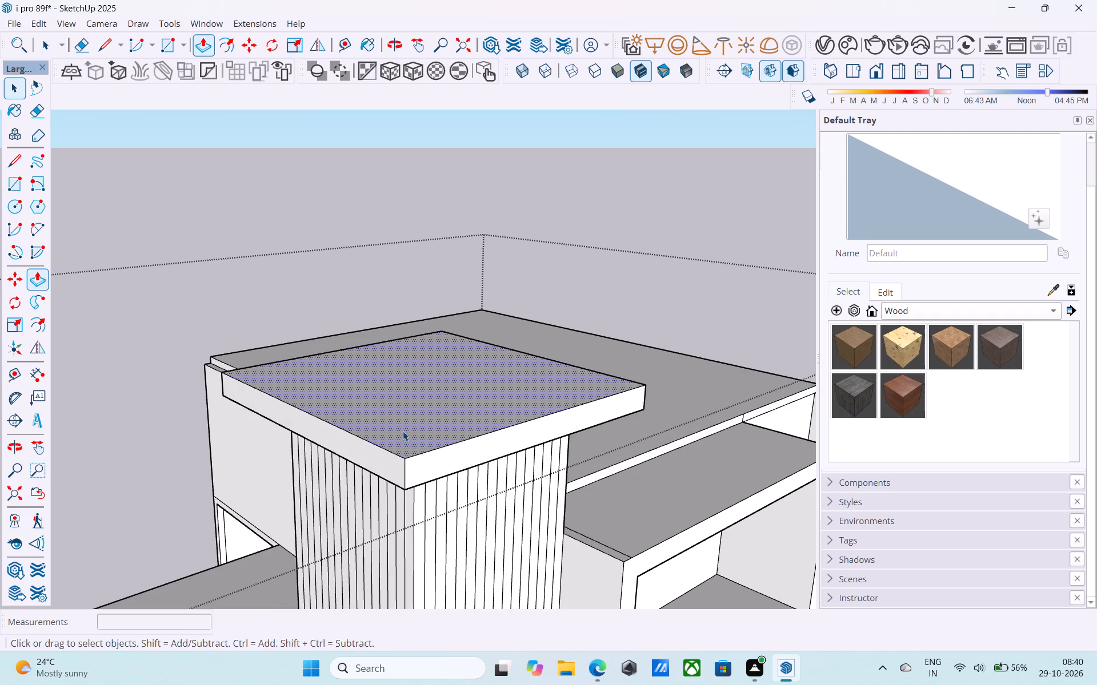
Draw a 12' line along the slab's first lined-side edge face, joining the midpoints of its vertical corner edges.
middle_drag(411, 483, 465, 480)
key(l)
scroll(415, 473, up, 4)
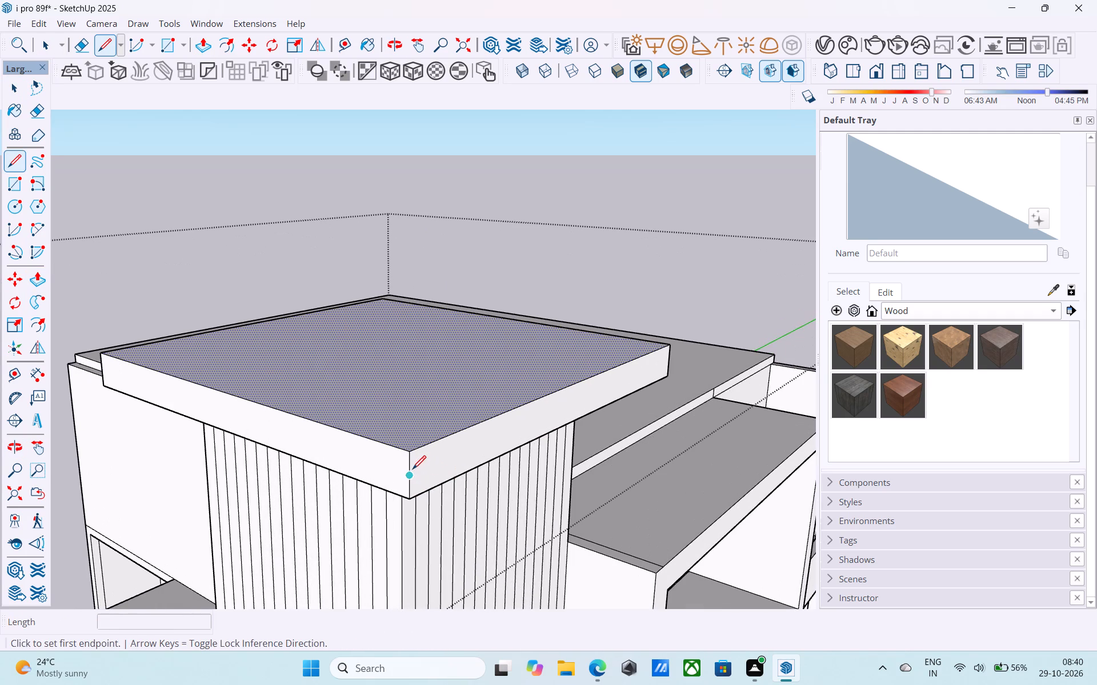
click(412, 472)
shift+middle_drag(323, 449, 613, 459)
scroll(614, 456, down, 4)
shift+middle_drag(231, 466, 257, 466)
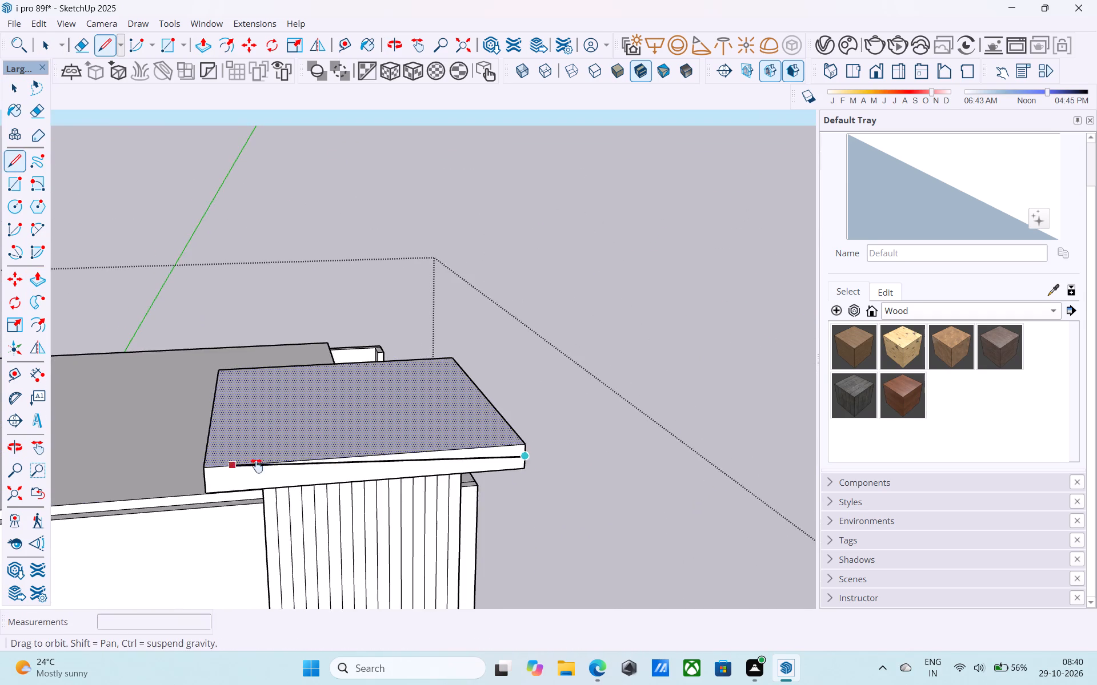
shift+middle_drag(257, 466, 442, 461)
scroll(399, 478, up, 5)
scroll(323, 485, up, 2)
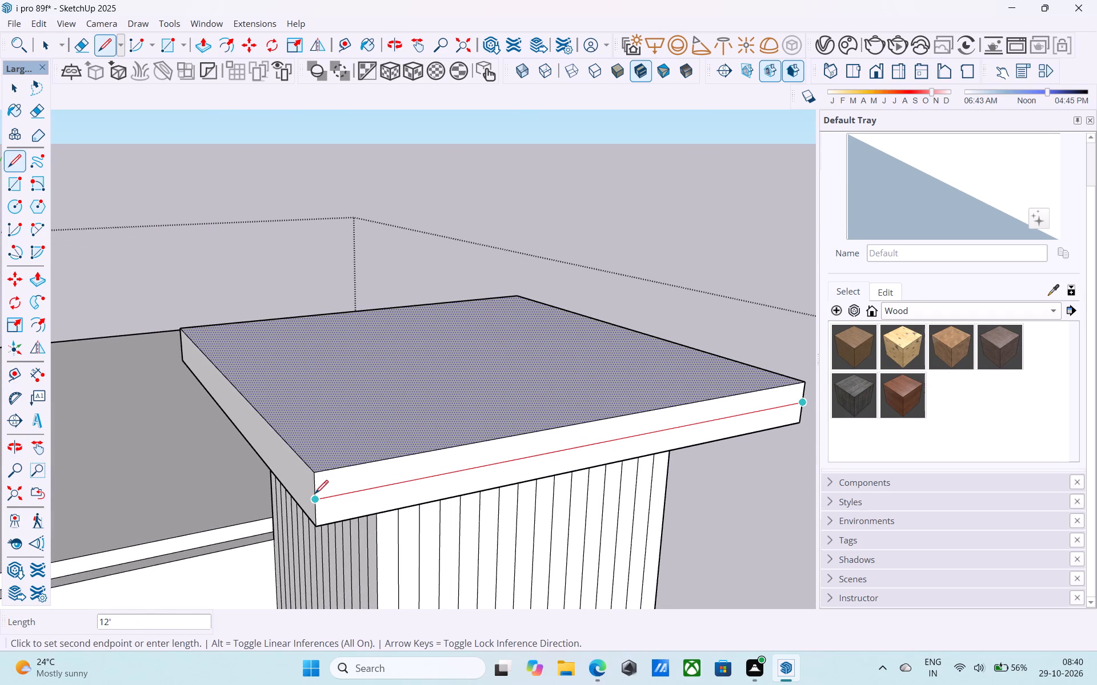
click(315, 495)
Continue the mid-height line across the slab's next two side faces, from corner midpoint to corner midpoint.
click(314, 500)
middle_drag(291, 485, 533, 478)
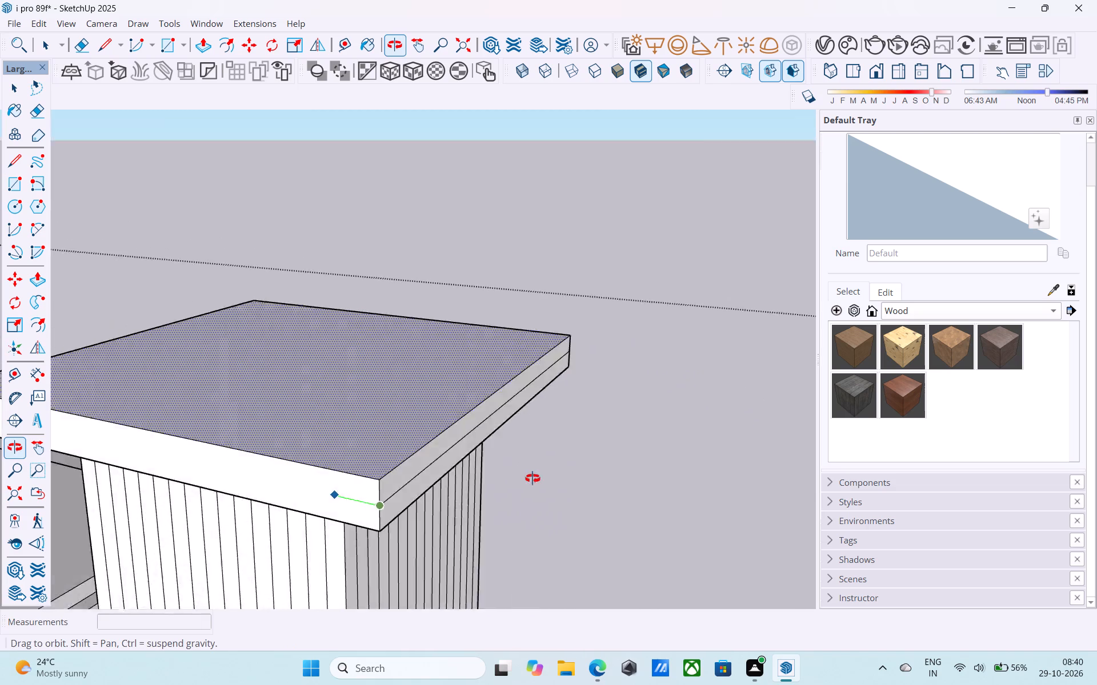
middle_drag(533, 478, 555, 481)
scroll(575, 468, down, 4)
middle_drag(157, 477, 421, 483)
scroll(549, 470, up, 7)
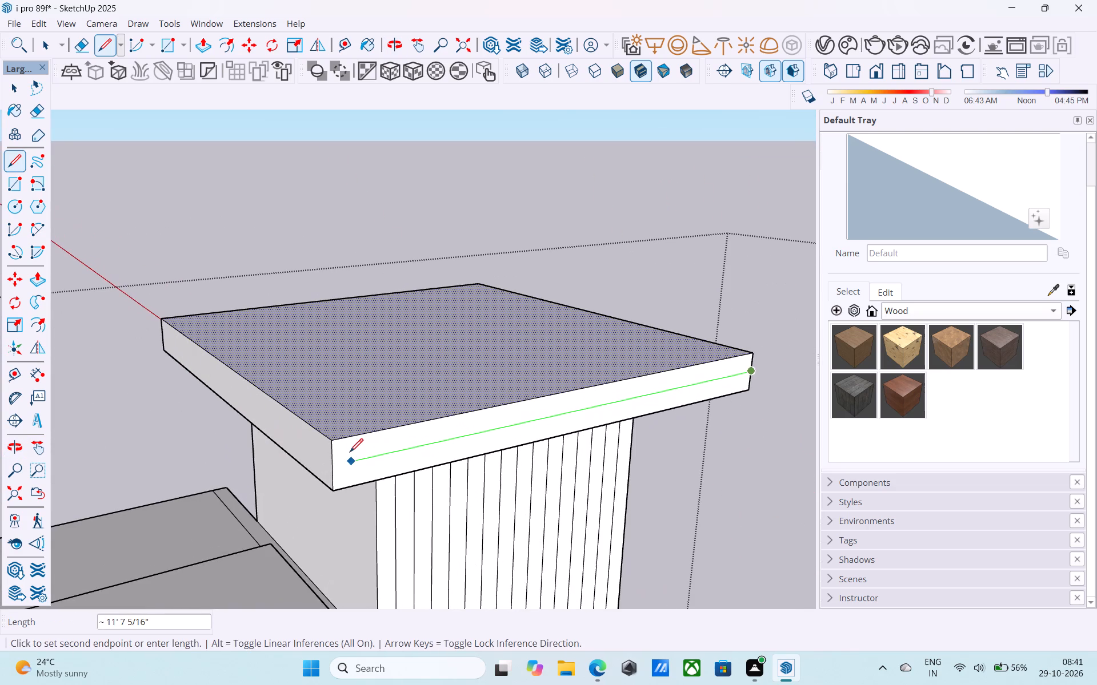
click(330, 465)
click(334, 472)
scroll(249, 448, down, 4)
middle_drag(241, 442, 501, 469)
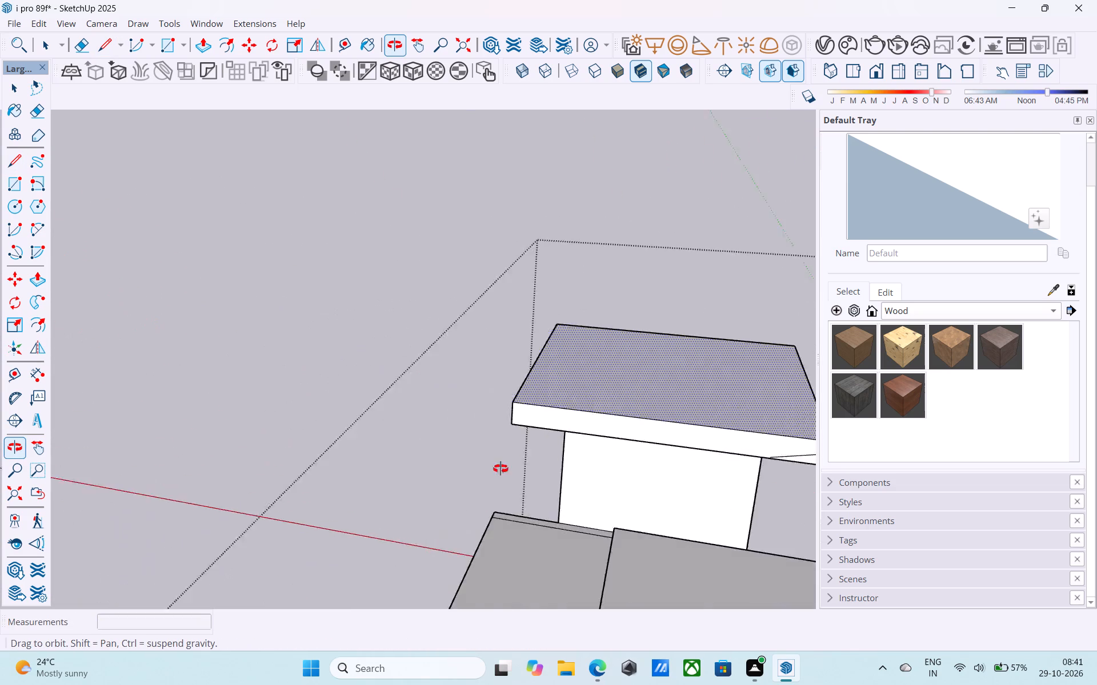
middle_drag(501, 469, 353, 515)
scroll(411, 473, up, 6)
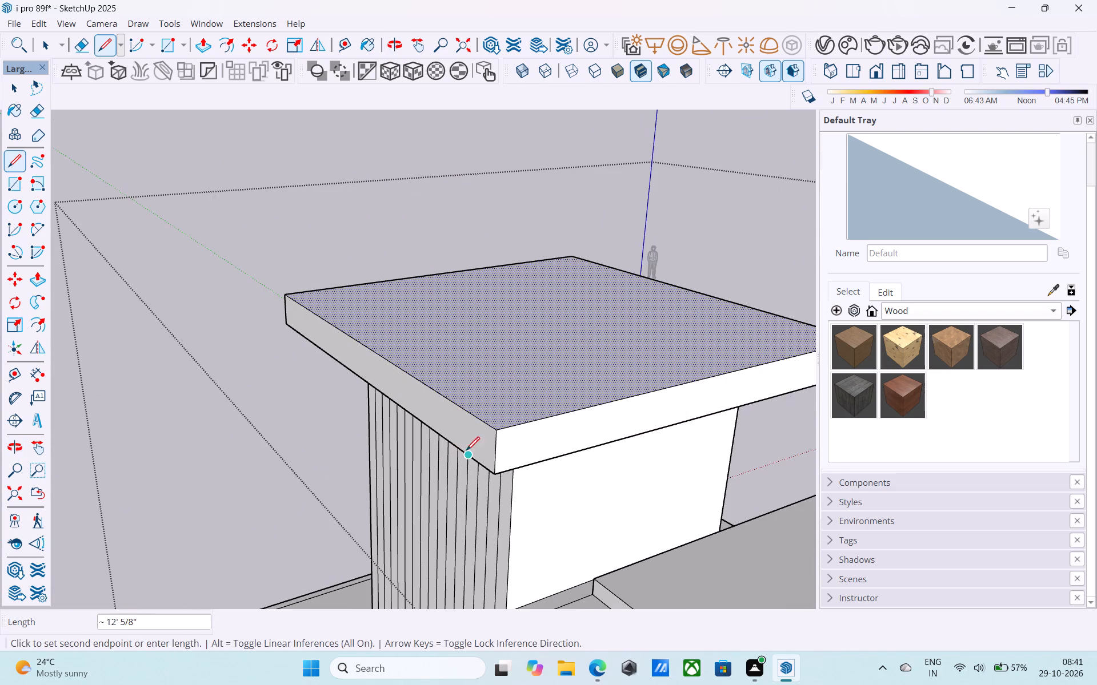
click(498, 446)
Draw the last mid-height line across the slab's fourth side face, closing the loop at the starting corner midpoint.
click(496, 450)
shift+middle_drag(330, 346, 487, 449)
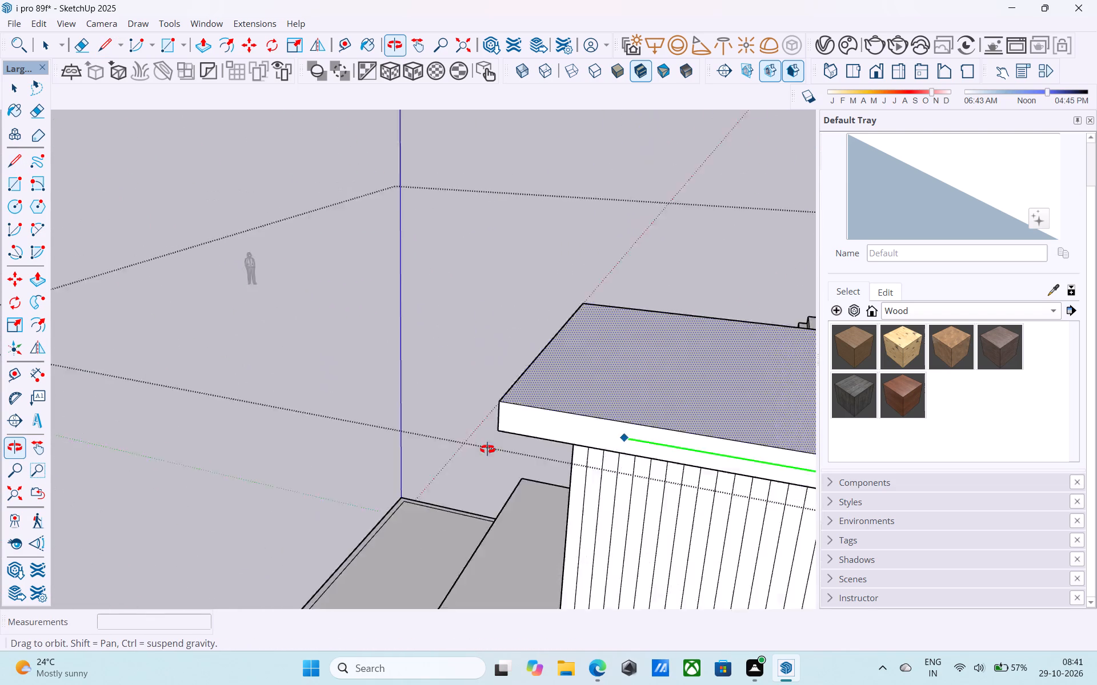
shift+middle_drag(487, 449, 419, 488)
scroll(427, 458, down, 5)
scroll(168, 561, up, 3)
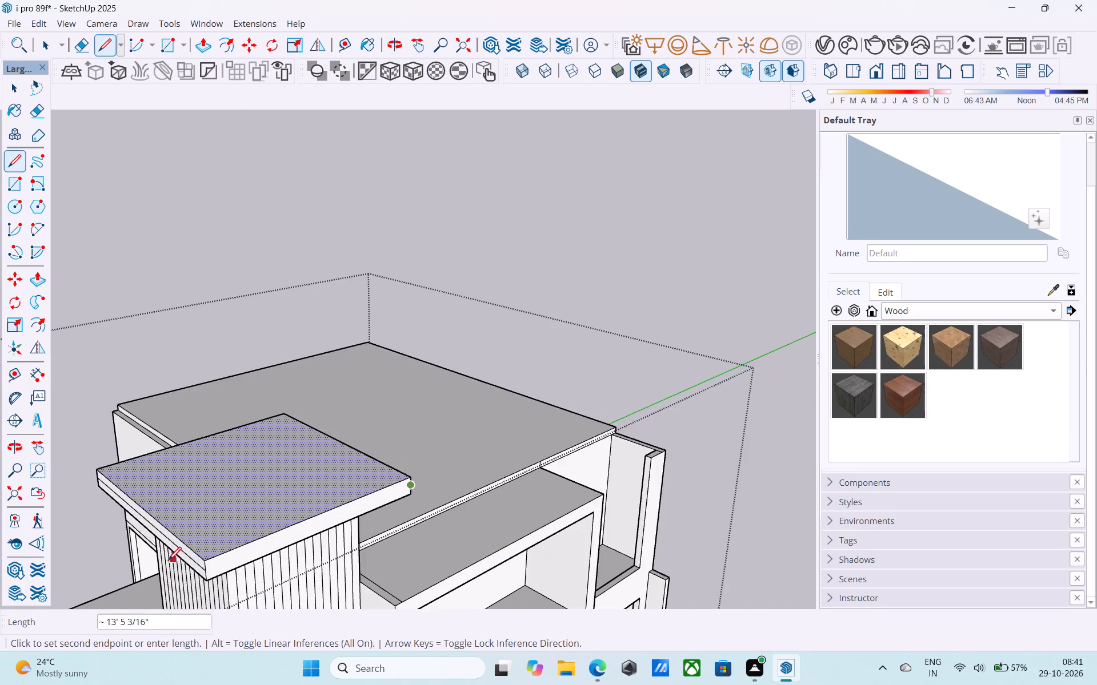
scroll(168, 562, up, 4)
click(227, 572)
scroll(227, 572, up, 2)
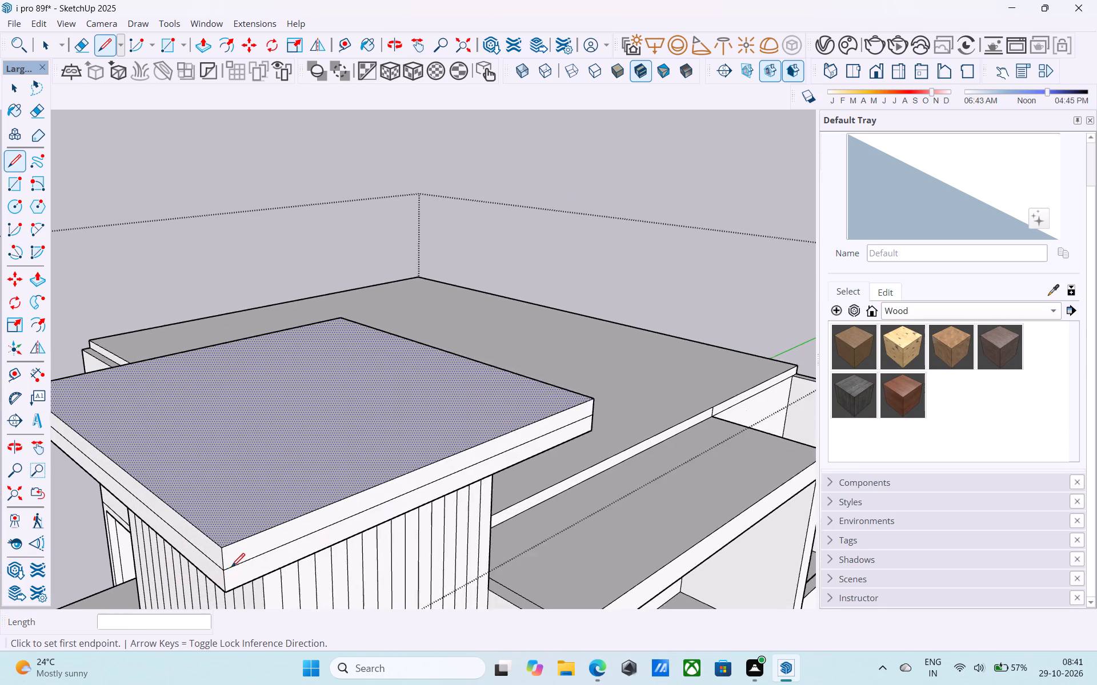
scroll(231, 568, up, 5)
key(space)
Select the four mid-height lines around the cap slab's edge and copy the loop up 2".
click(234, 566)
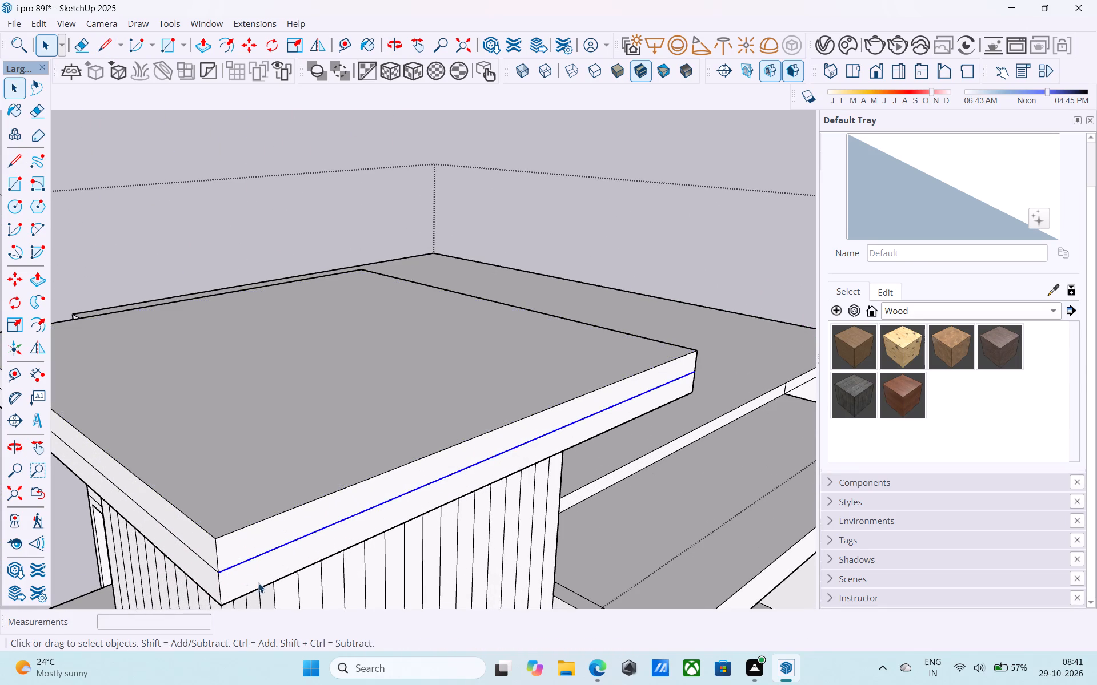
shift+click(198, 556)
scroll(198, 556, down, 4)
middle_drag(198, 556, 215, 554)
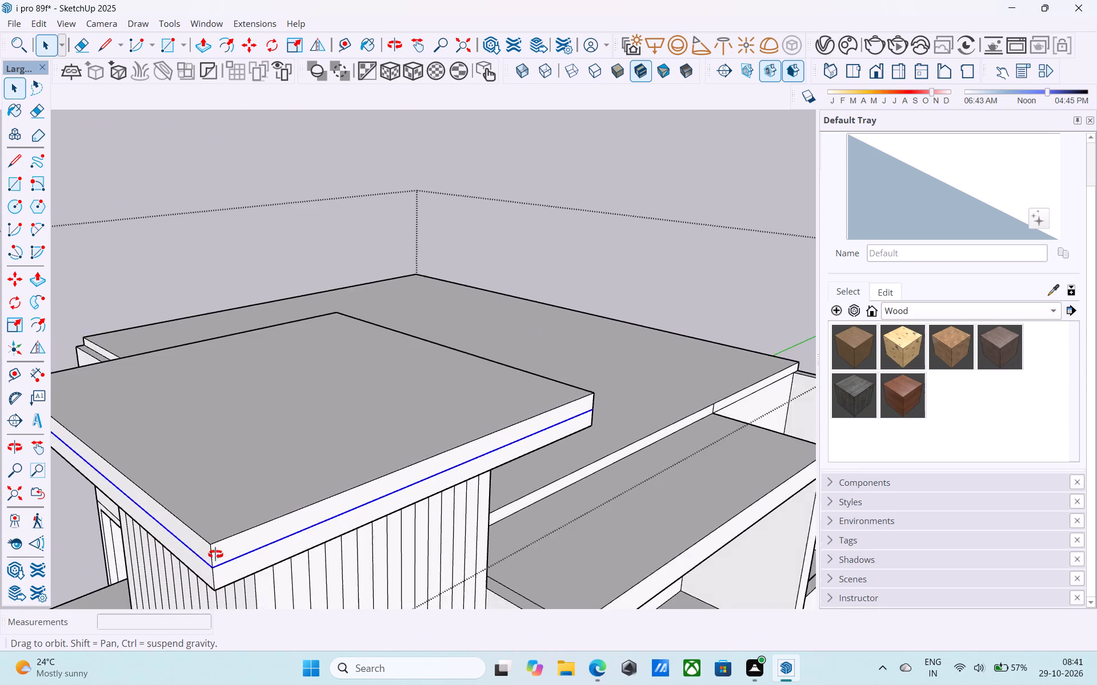
middle_drag(215, 554, 633, 476)
scroll(630, 466, down, 12)
middle_drag(346, 474, 662, 465)
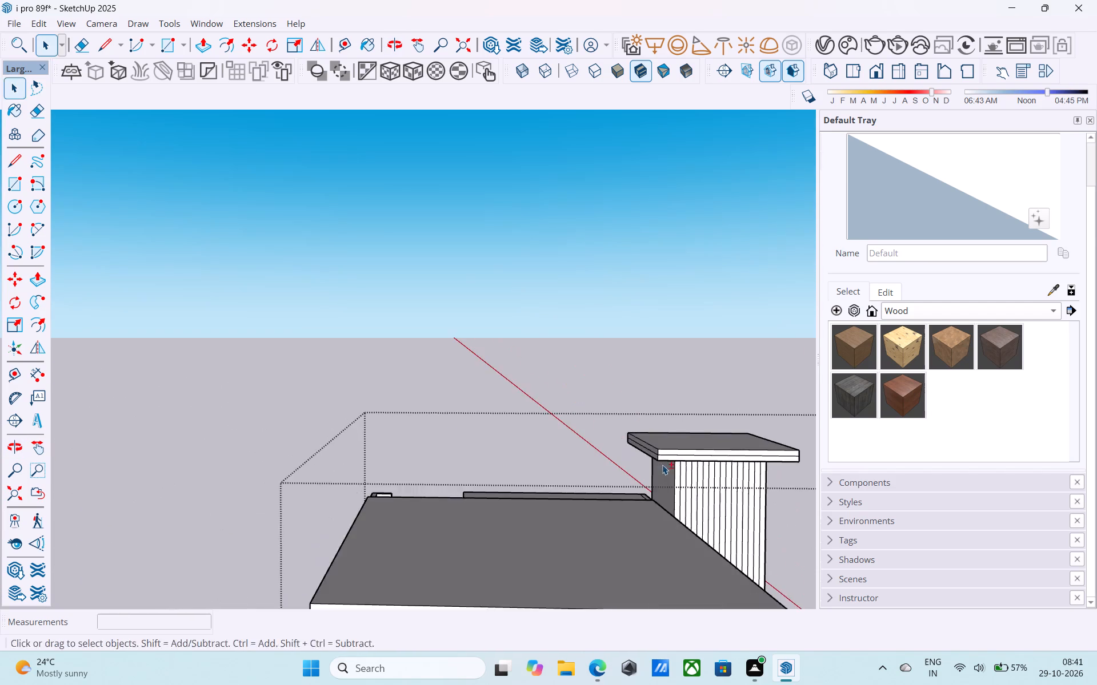
shift+middle_drag(650, 466, 519, 499)
scroll(430, 518, up, 8)
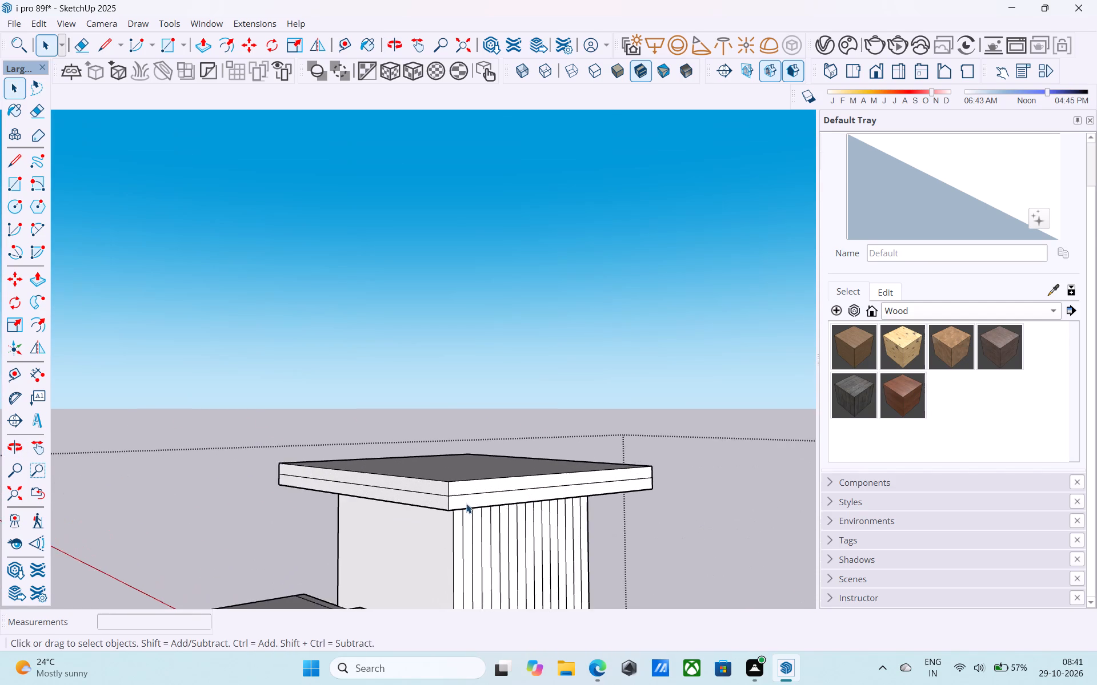
scroll(466, 503, up, 8)
scroll(449, 491, down, 1)
scroll(449, 491, up, 7)
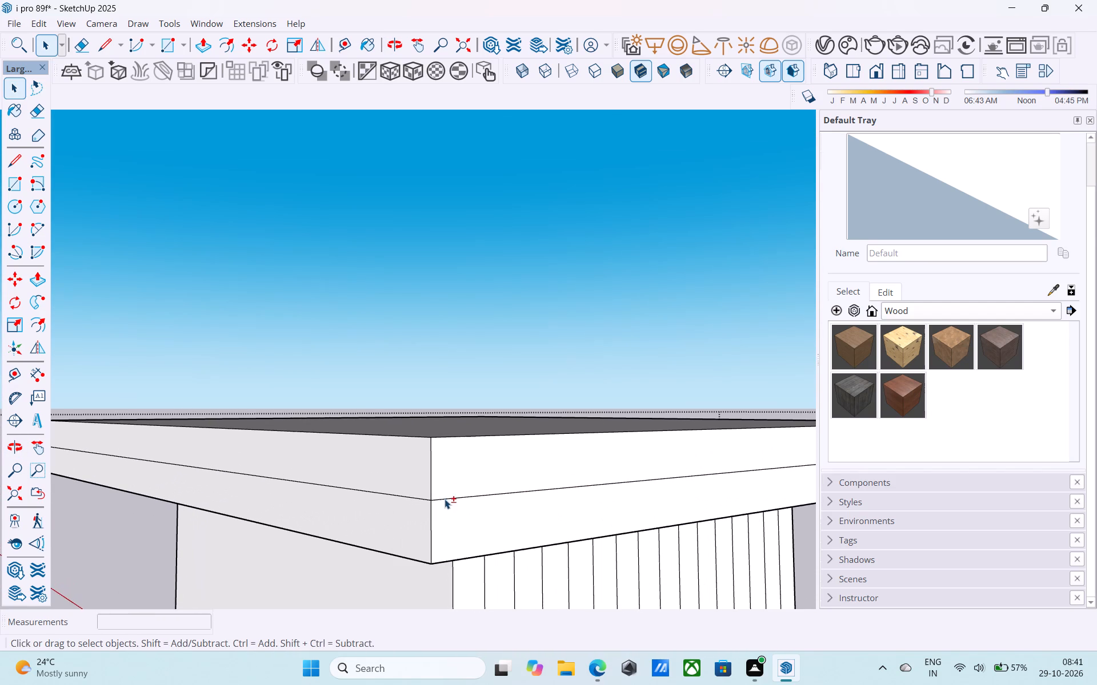
shift+click(445, 499)
shift+click(422, 499)
key(m)
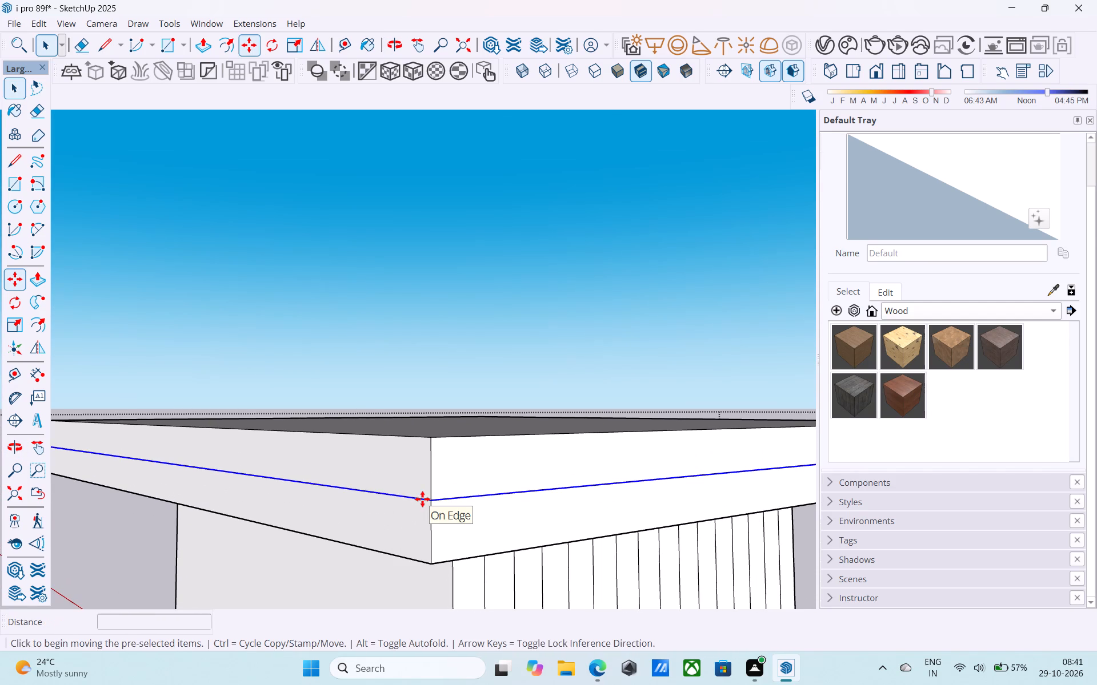
click(429, 499)
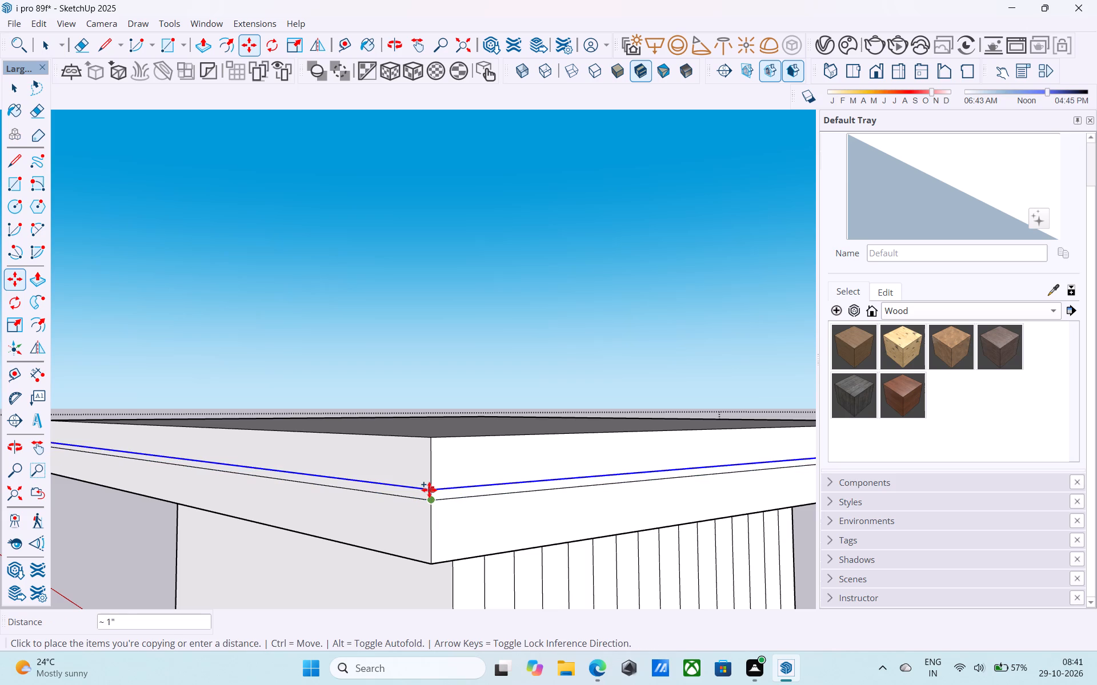
text(2")
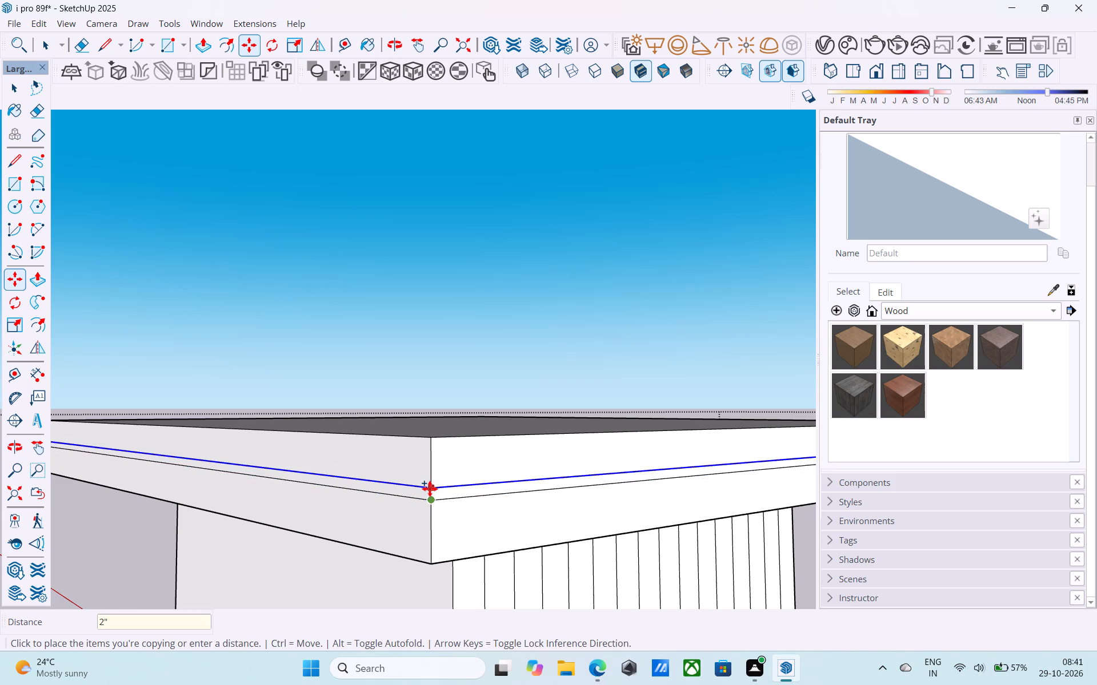
key(Return)
key(space)
Push the 2" strip between the two lines on one lined-side edge face of the cap slab in 4".
scroll(452, 494, up, 1)
middle_drag(452, 494, 410, 510)
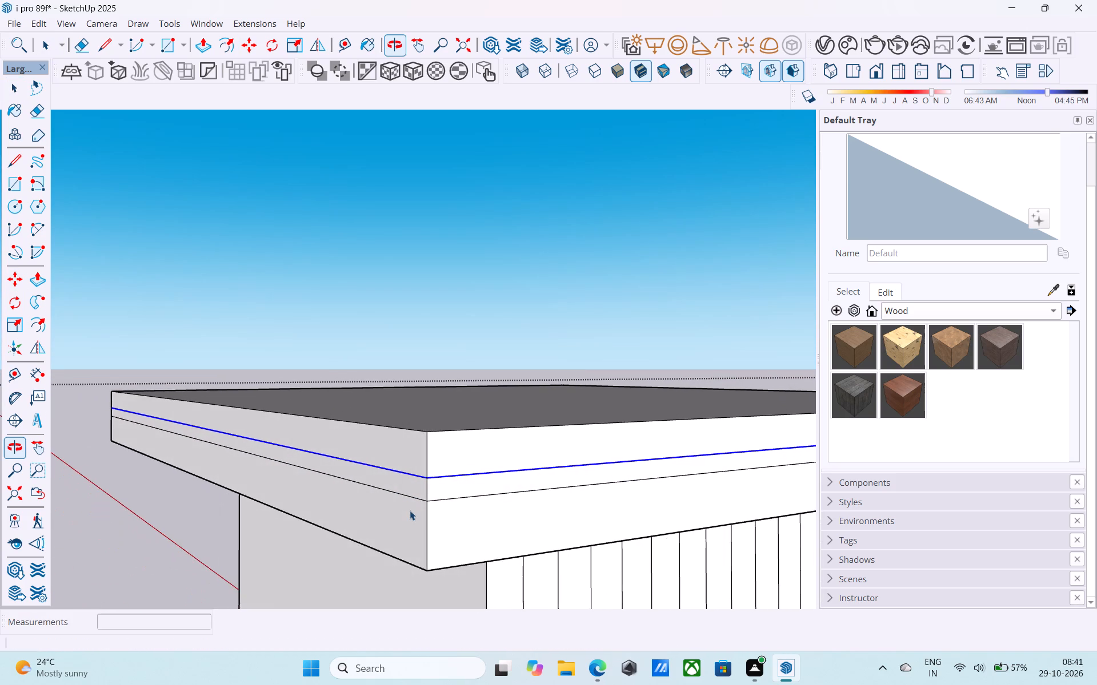
scroll(419, 510, down, 5)
scroll(431, 502, up, 4)
click(444, 493)
scroll(446, 492, up, 2)
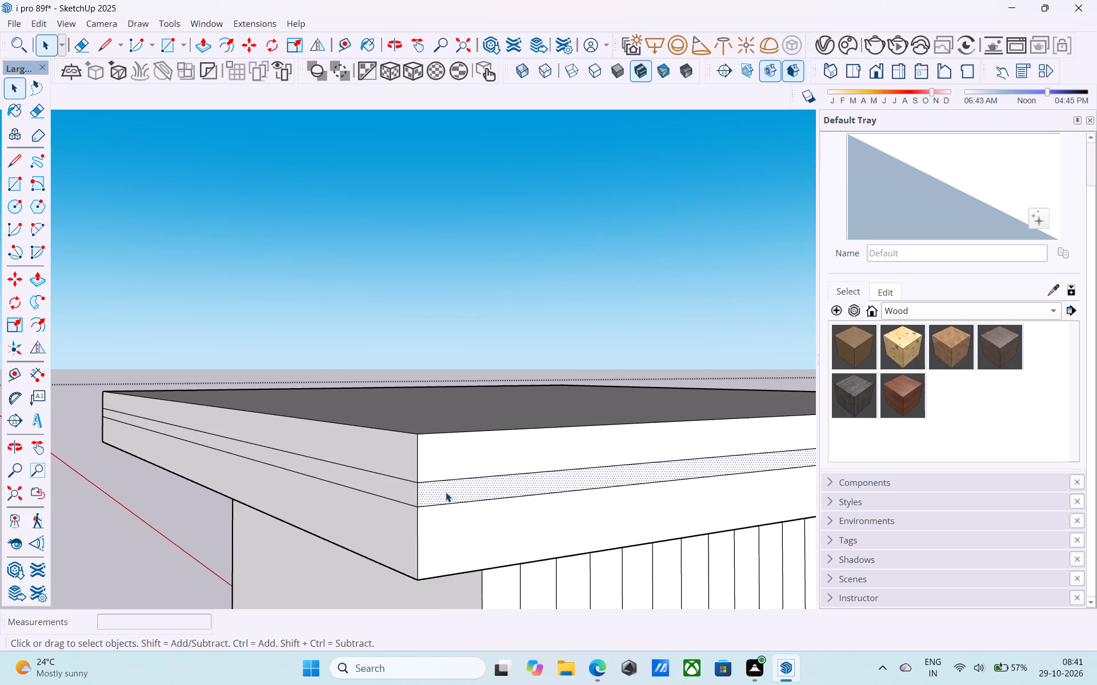
scroll(446, 492, up, 2)
key(p)
click(446, 492)
scroll(436, 485, up, 3)
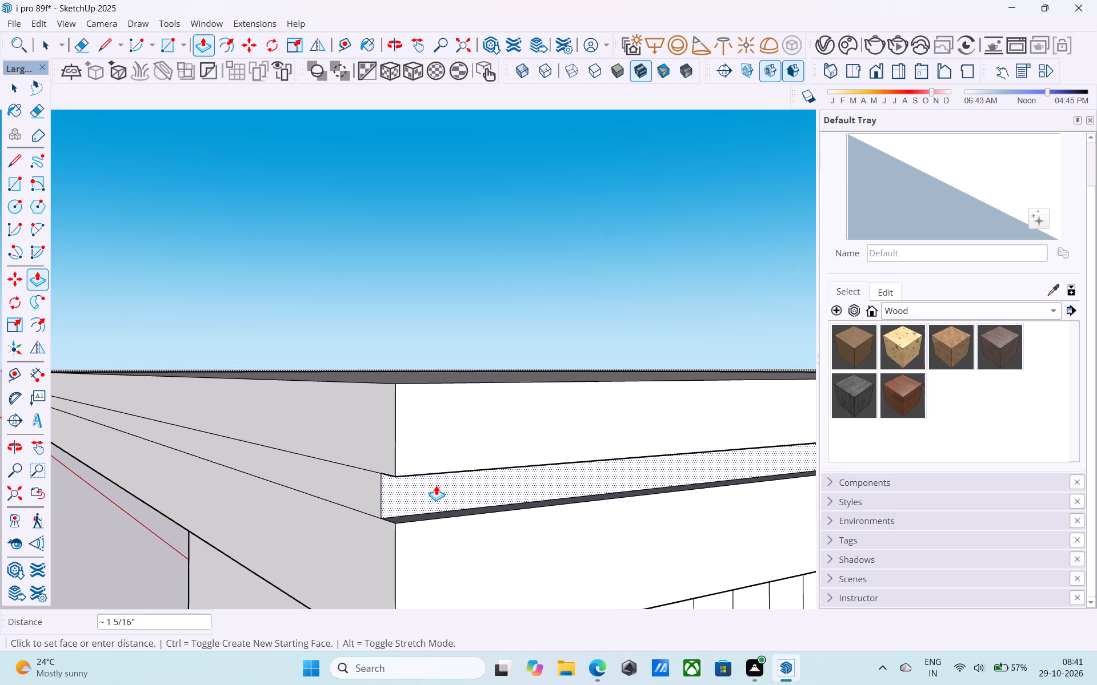
scroll(436, 485, up, 1)
text(4")
key(Return)
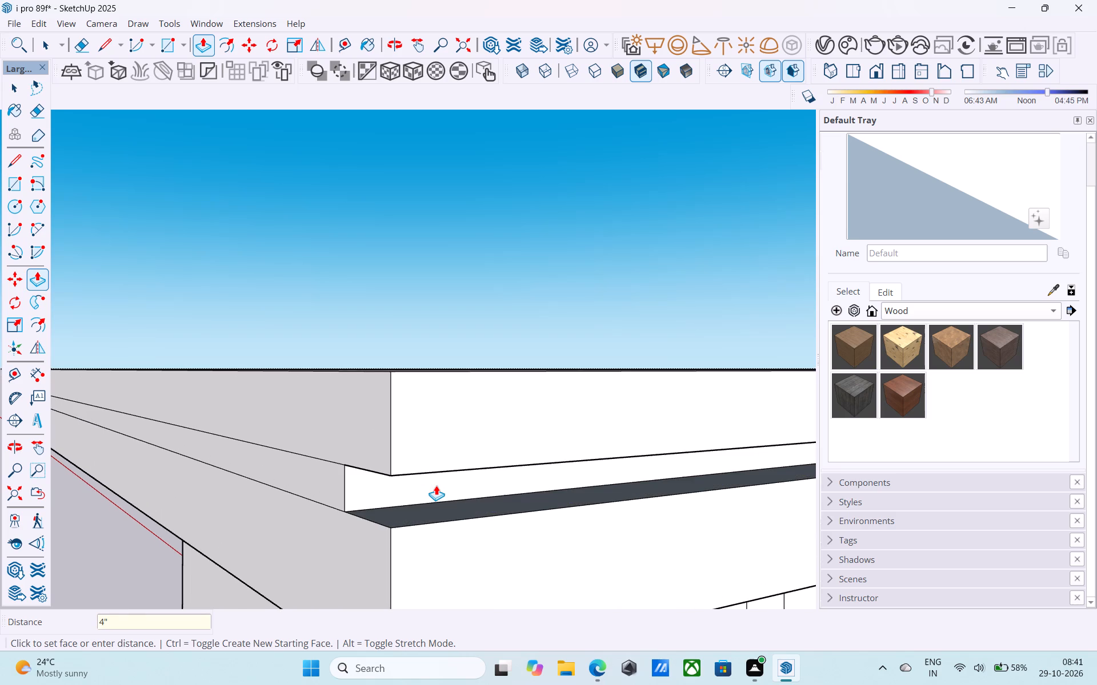
Repeat the 4" inward push on the 2" strips of the slab's other three sides, forming a continuous groove.
double_click(315, 485)
scroll(315, 485, down, 10)
scroll(318, 481, up, 1)
scroll(318, 481, down, 1)
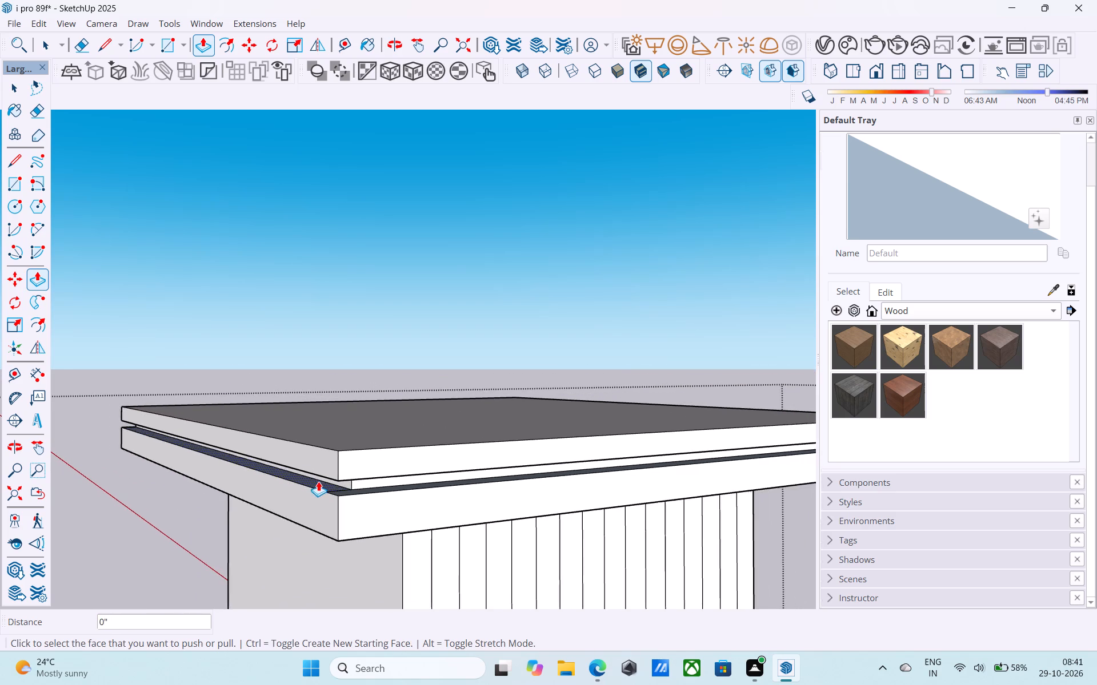
scroll(318, 481, down, 4)
middle_drag(506, 472, 227, 498)
scroll(214, 494, down, 6)
middle_drag(520, 507, 371, 487)
scroll(126, 404, up, 14)
double_click(244, 456)
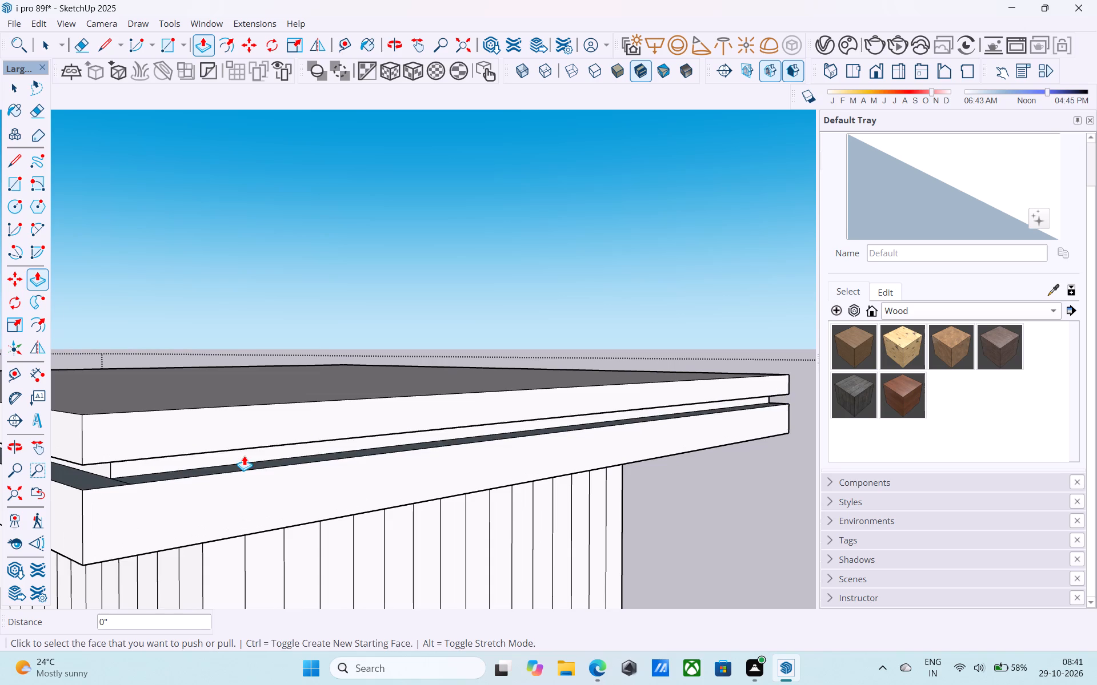
scroll(317, 454, down, 10)
middle_drag(616, 420, 202, 428)
middle_drag(523, 437, 338, 440)
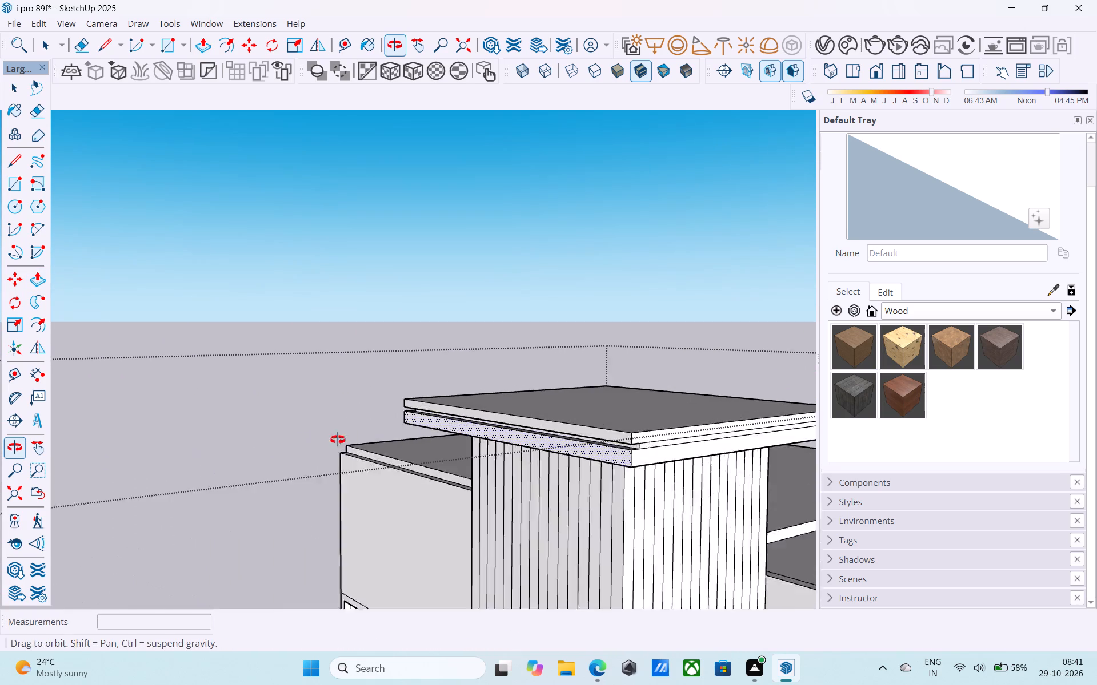
middle_drag(338, 440, 323, 440)
scroll(721, 462, up, 8)
double_click(638, 438)
scroll(566, 425, down, 4)
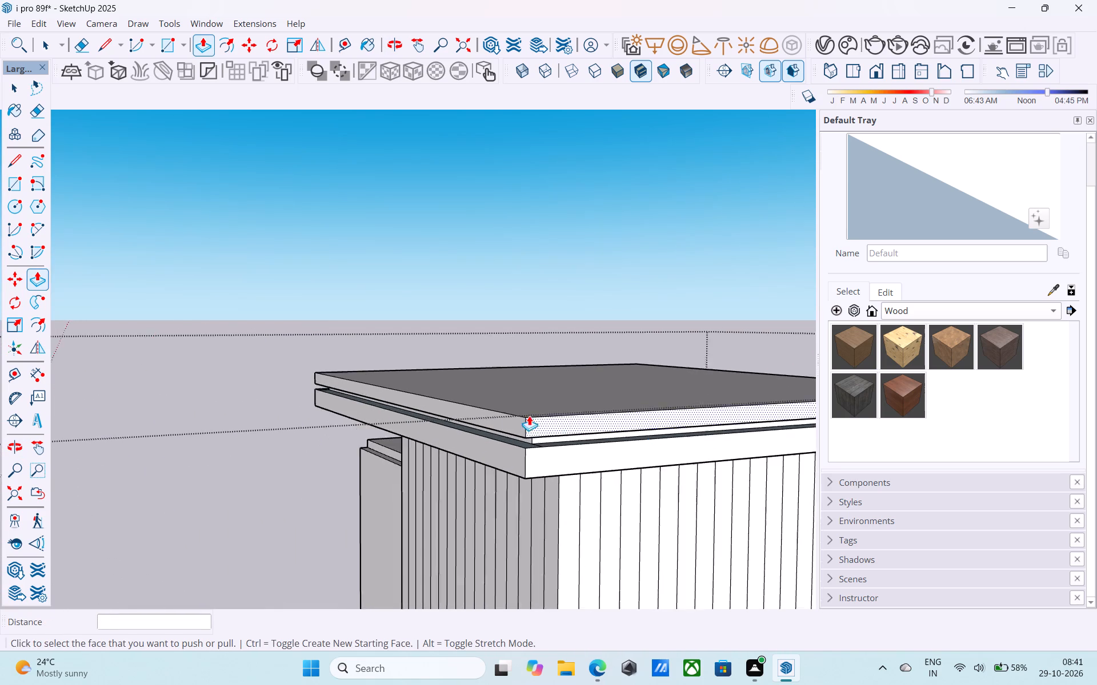
Save the model.
key(space)
scroll(421, 420, down, 12)
middle_drag(463, 454, 128, 460)
scroll(223, 458, up, 3)
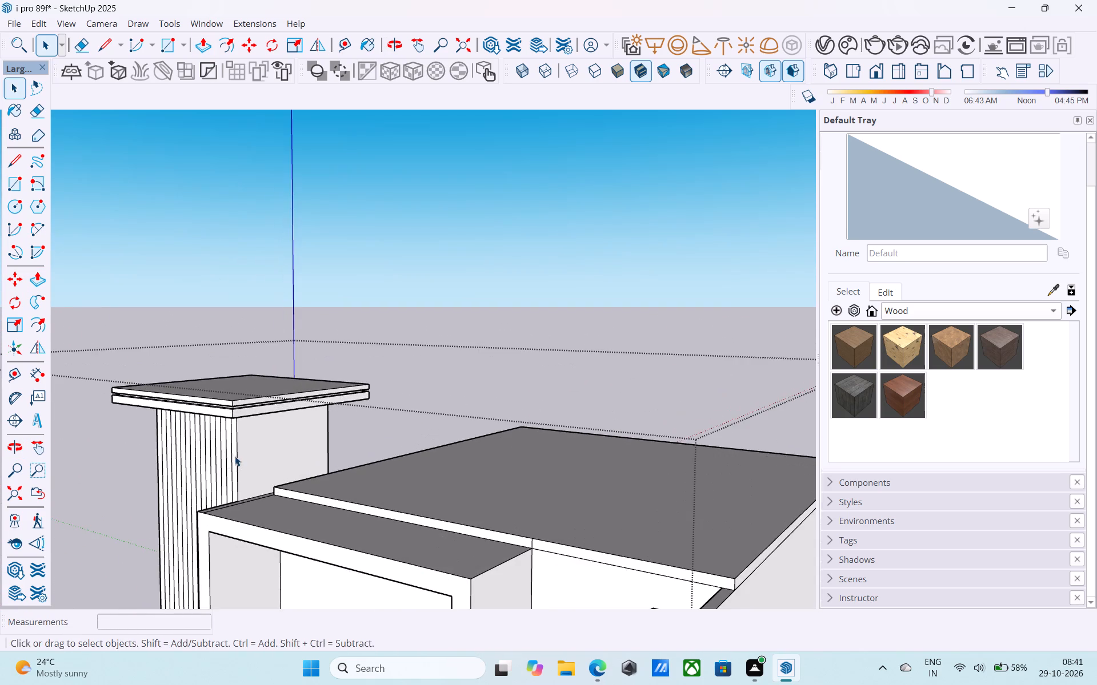
middle_drag(262, 449, 433, 416)
scroll(449, 417, down, 2)
middle_drag(506, 422, 521, 446)
key(ctrl+s)
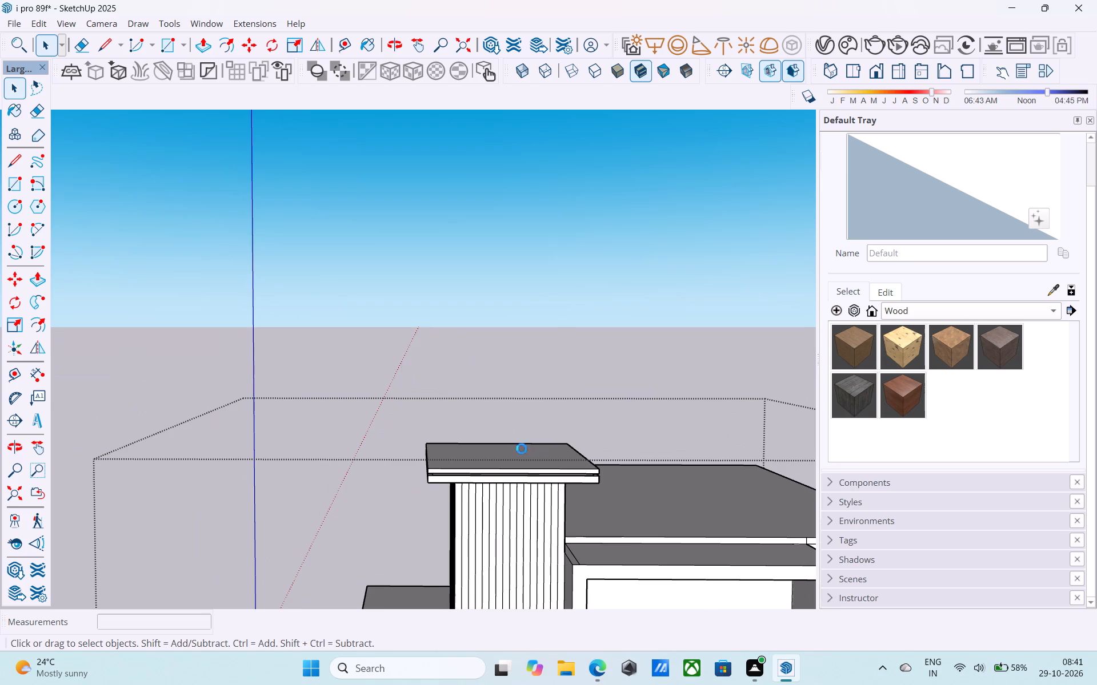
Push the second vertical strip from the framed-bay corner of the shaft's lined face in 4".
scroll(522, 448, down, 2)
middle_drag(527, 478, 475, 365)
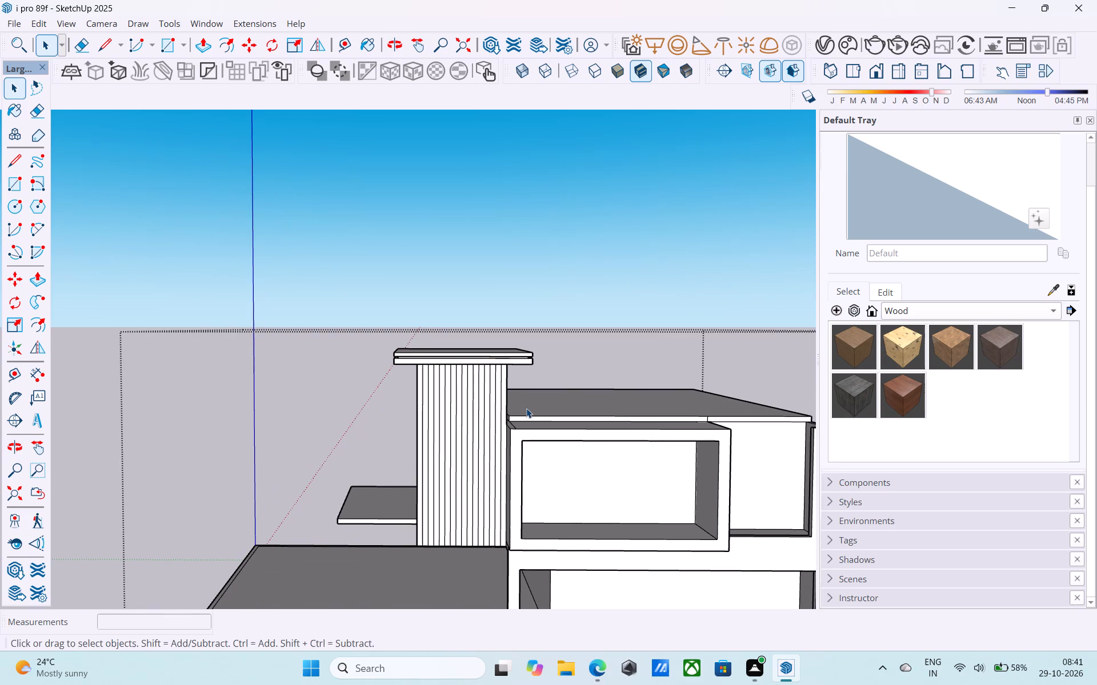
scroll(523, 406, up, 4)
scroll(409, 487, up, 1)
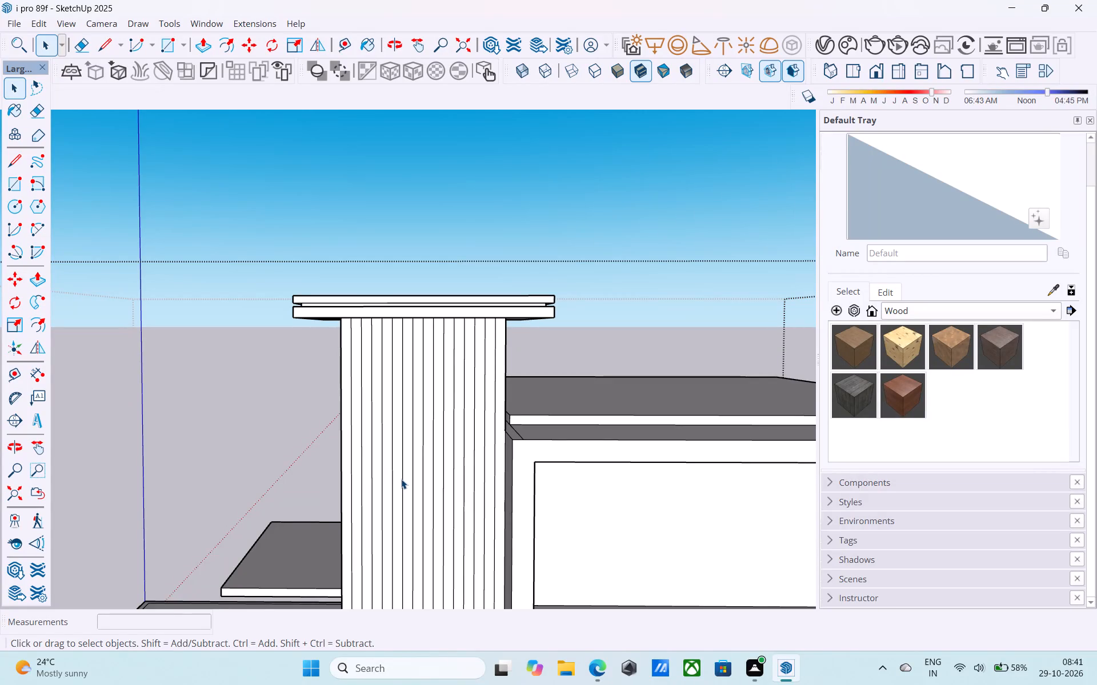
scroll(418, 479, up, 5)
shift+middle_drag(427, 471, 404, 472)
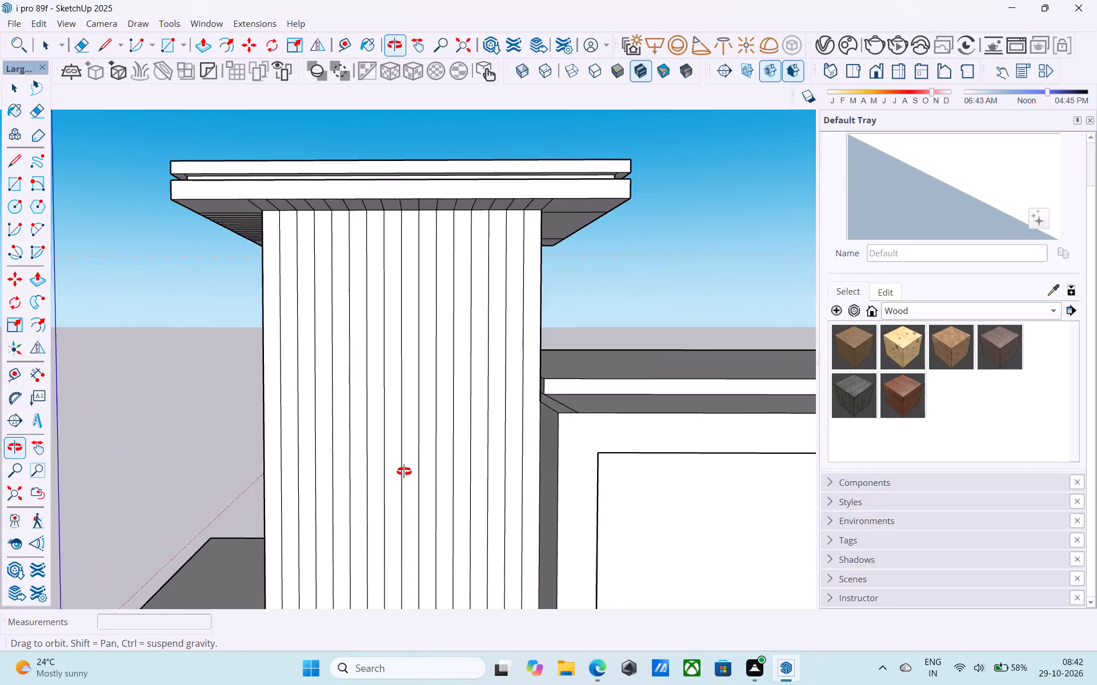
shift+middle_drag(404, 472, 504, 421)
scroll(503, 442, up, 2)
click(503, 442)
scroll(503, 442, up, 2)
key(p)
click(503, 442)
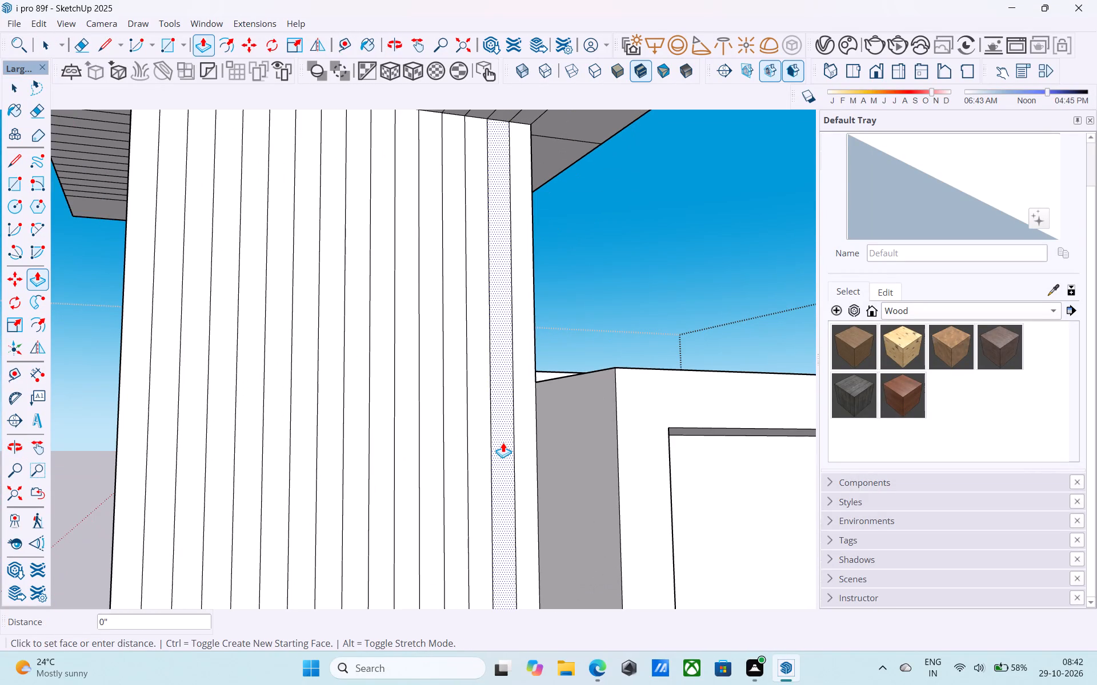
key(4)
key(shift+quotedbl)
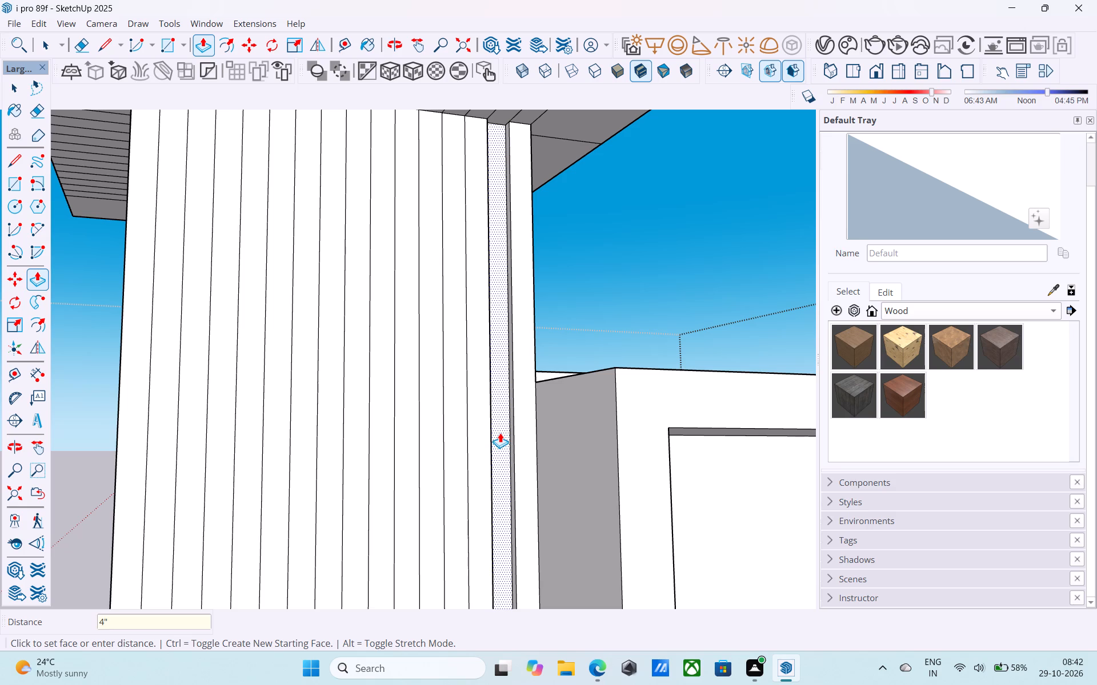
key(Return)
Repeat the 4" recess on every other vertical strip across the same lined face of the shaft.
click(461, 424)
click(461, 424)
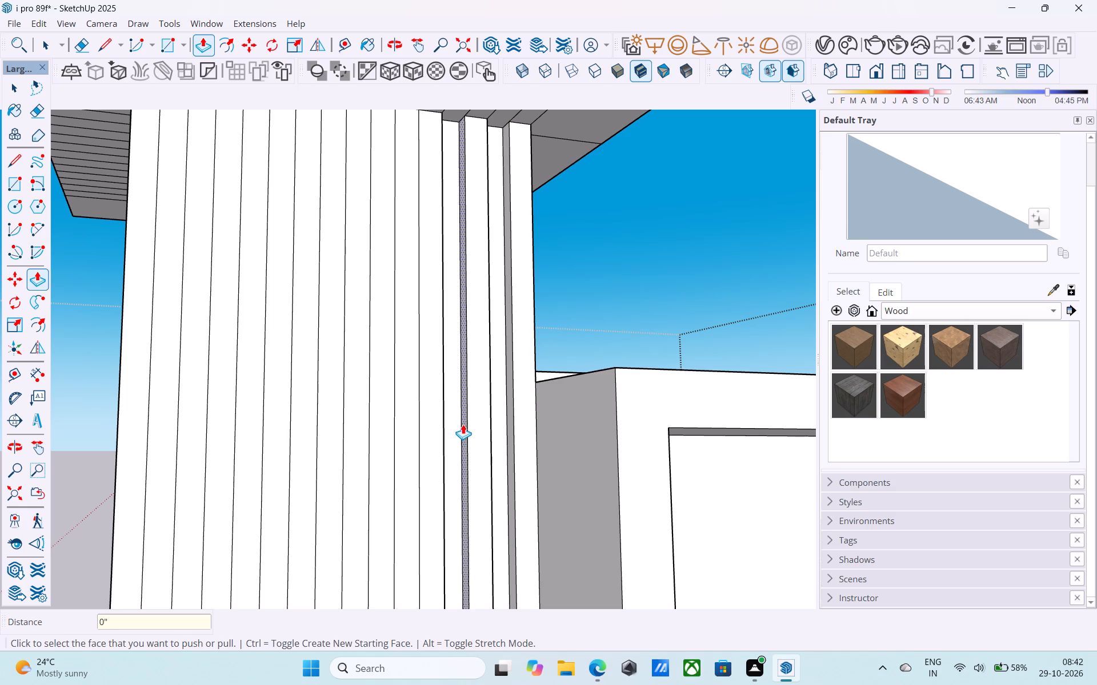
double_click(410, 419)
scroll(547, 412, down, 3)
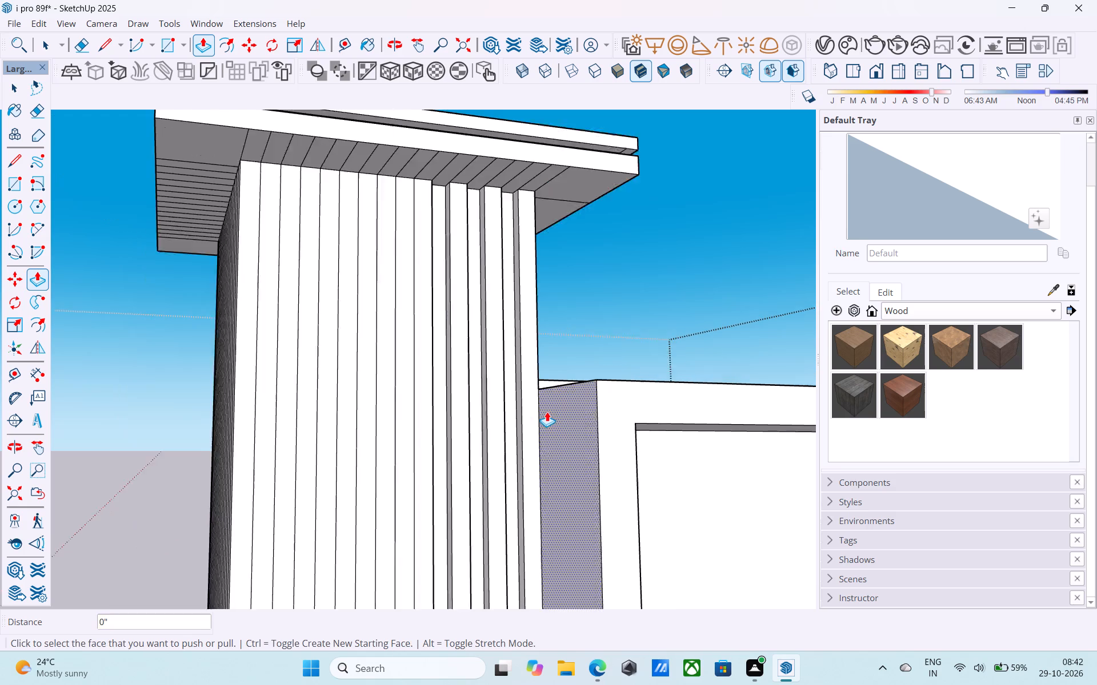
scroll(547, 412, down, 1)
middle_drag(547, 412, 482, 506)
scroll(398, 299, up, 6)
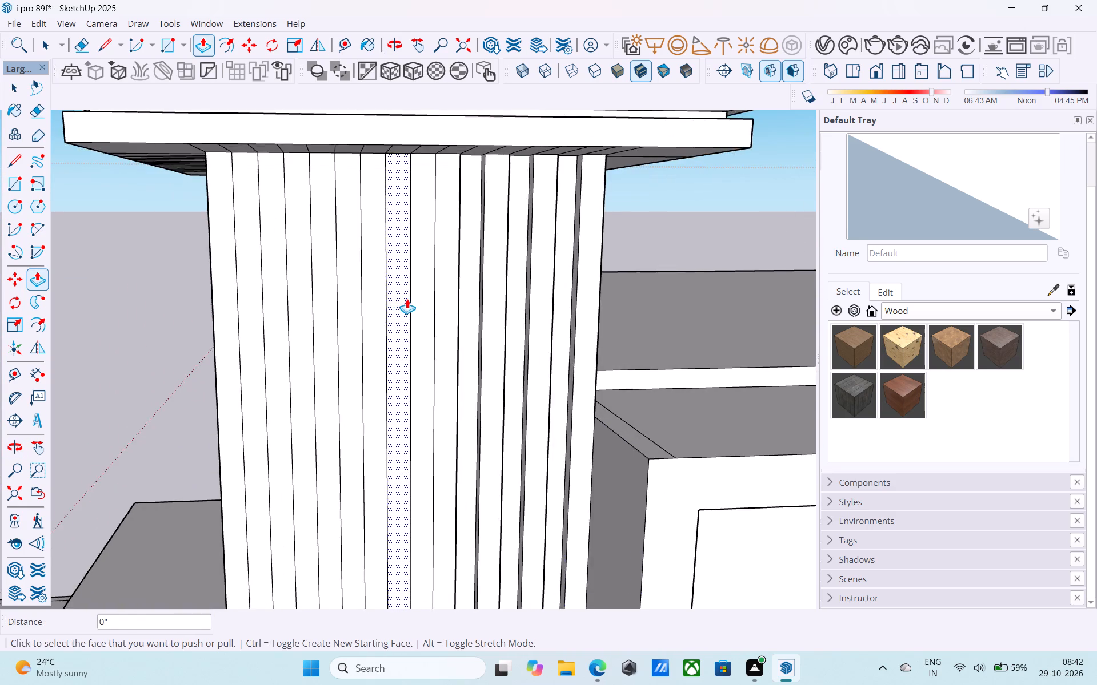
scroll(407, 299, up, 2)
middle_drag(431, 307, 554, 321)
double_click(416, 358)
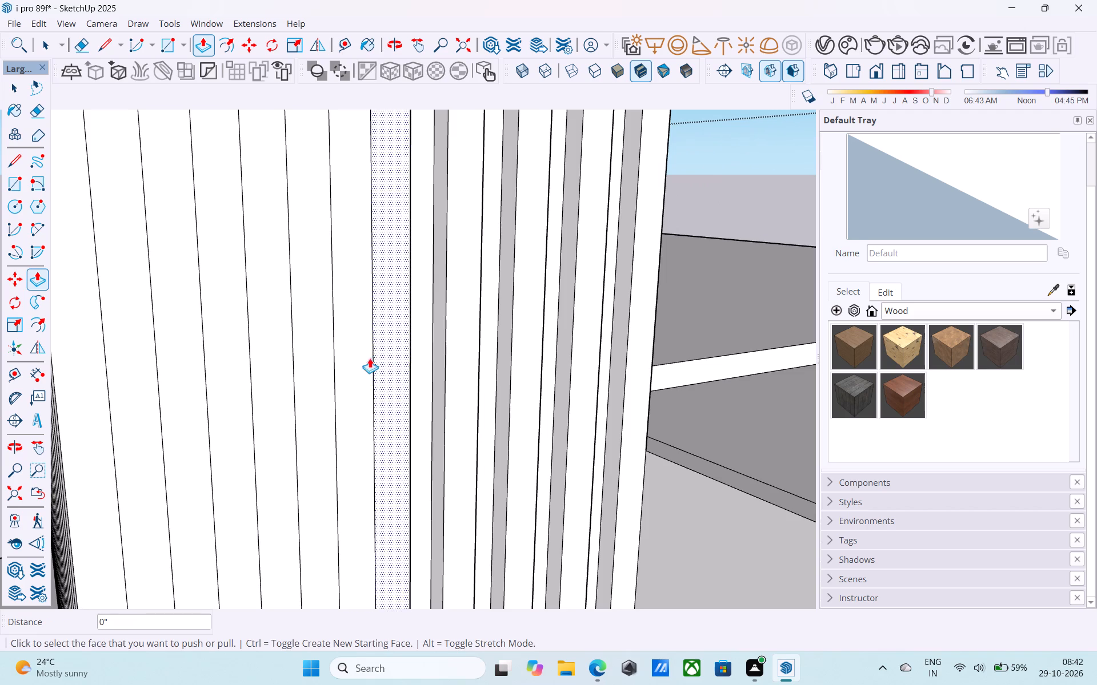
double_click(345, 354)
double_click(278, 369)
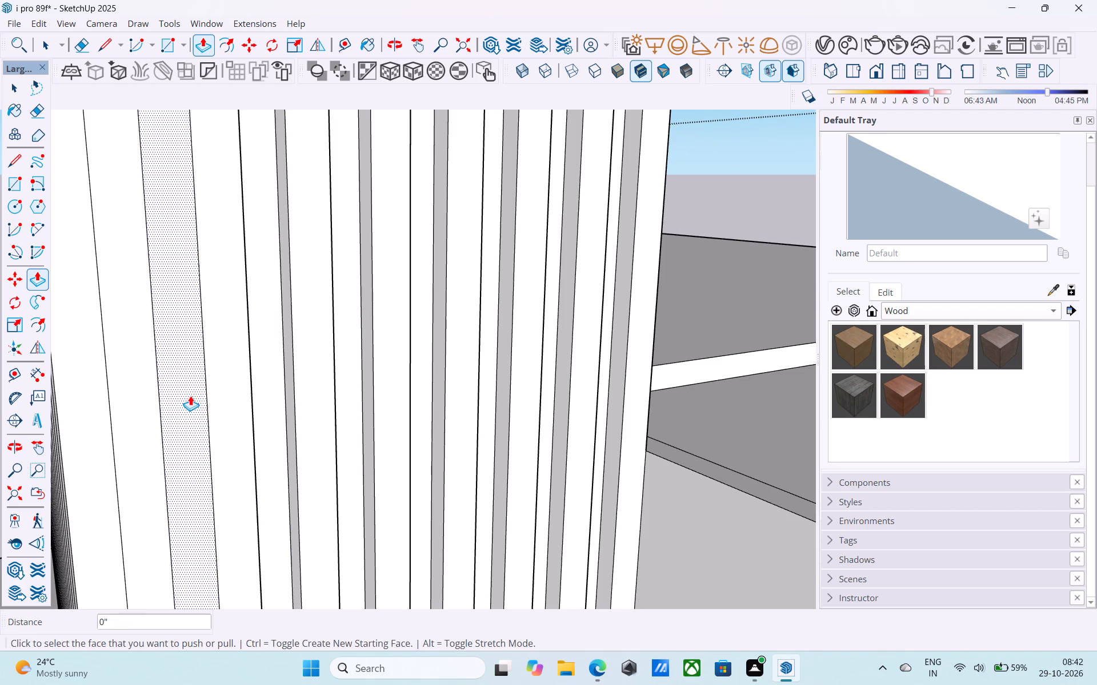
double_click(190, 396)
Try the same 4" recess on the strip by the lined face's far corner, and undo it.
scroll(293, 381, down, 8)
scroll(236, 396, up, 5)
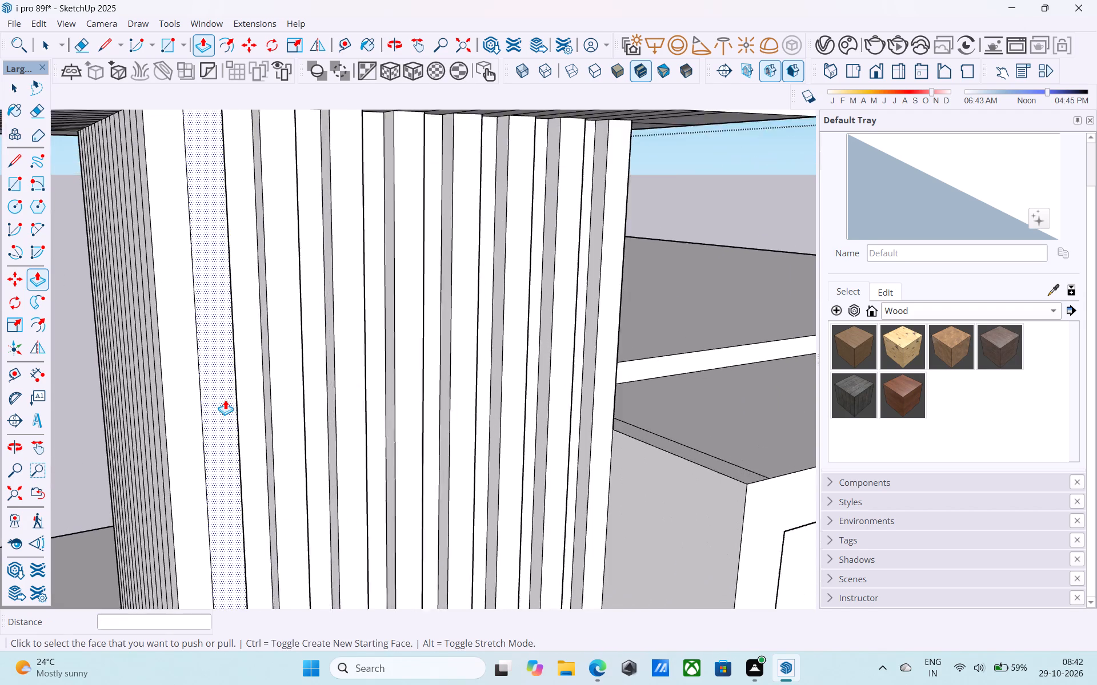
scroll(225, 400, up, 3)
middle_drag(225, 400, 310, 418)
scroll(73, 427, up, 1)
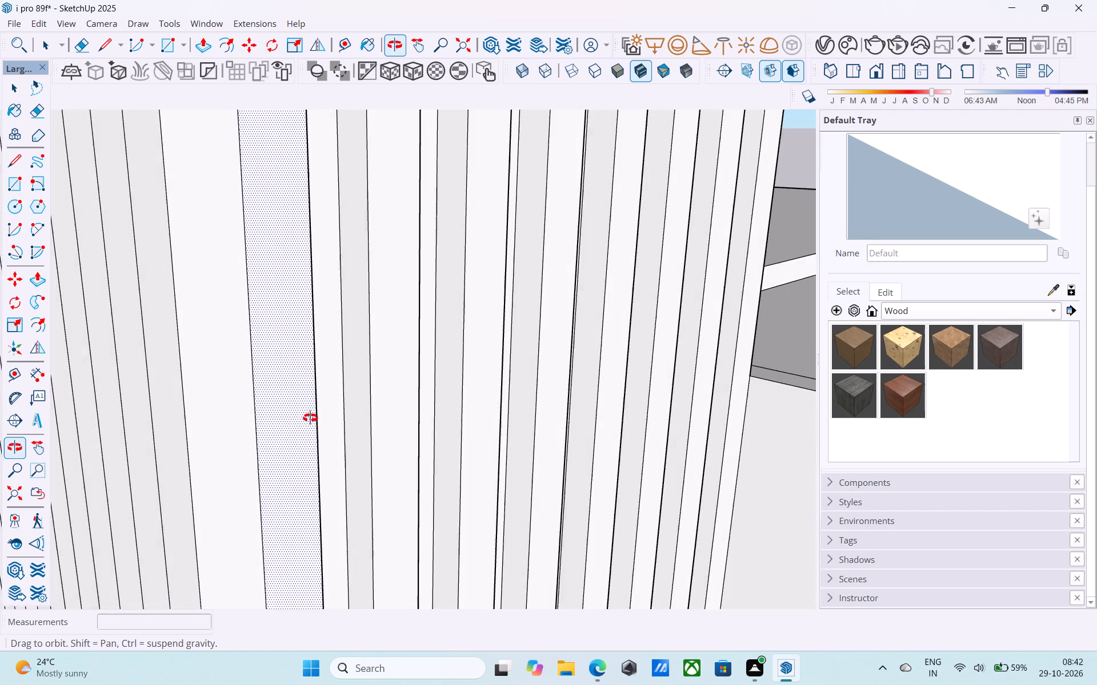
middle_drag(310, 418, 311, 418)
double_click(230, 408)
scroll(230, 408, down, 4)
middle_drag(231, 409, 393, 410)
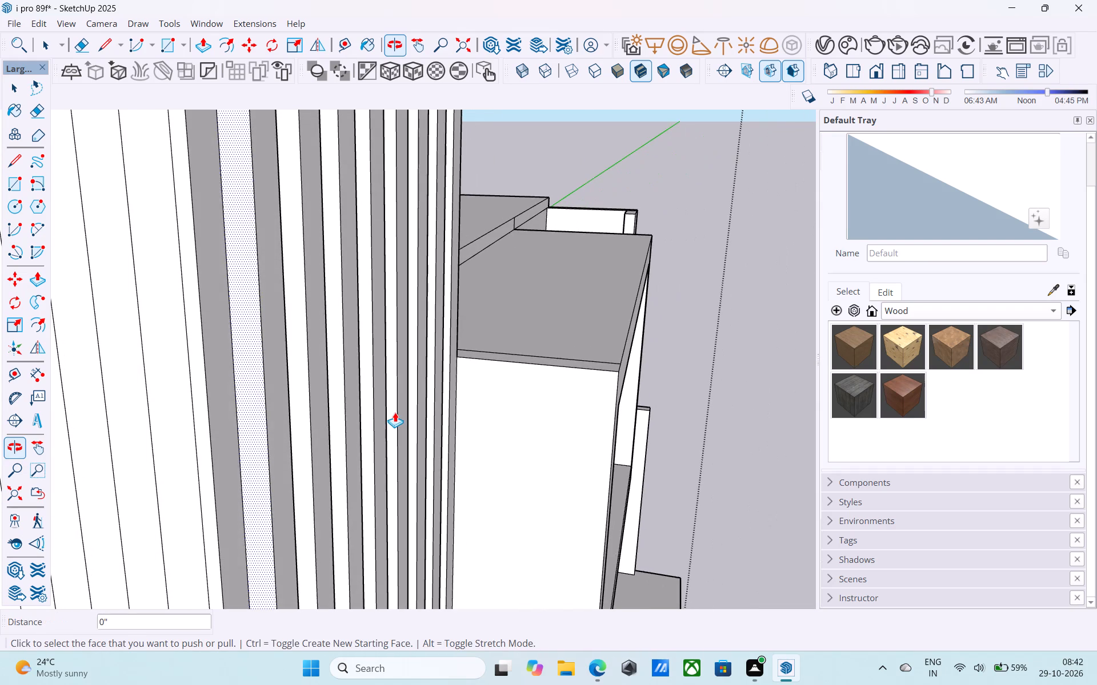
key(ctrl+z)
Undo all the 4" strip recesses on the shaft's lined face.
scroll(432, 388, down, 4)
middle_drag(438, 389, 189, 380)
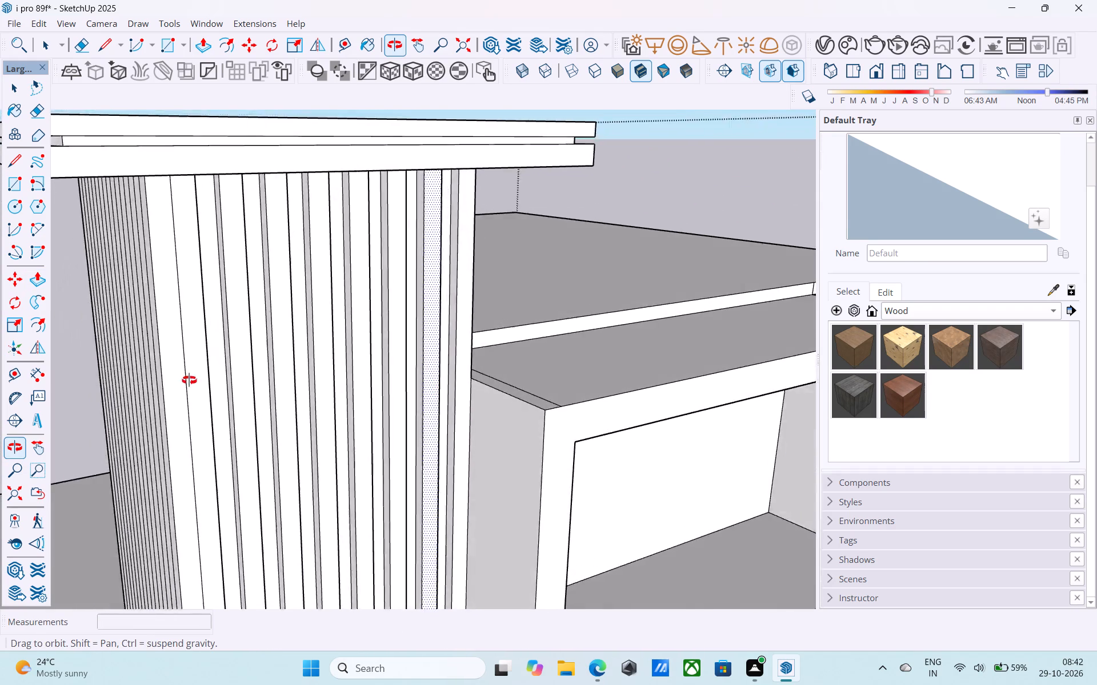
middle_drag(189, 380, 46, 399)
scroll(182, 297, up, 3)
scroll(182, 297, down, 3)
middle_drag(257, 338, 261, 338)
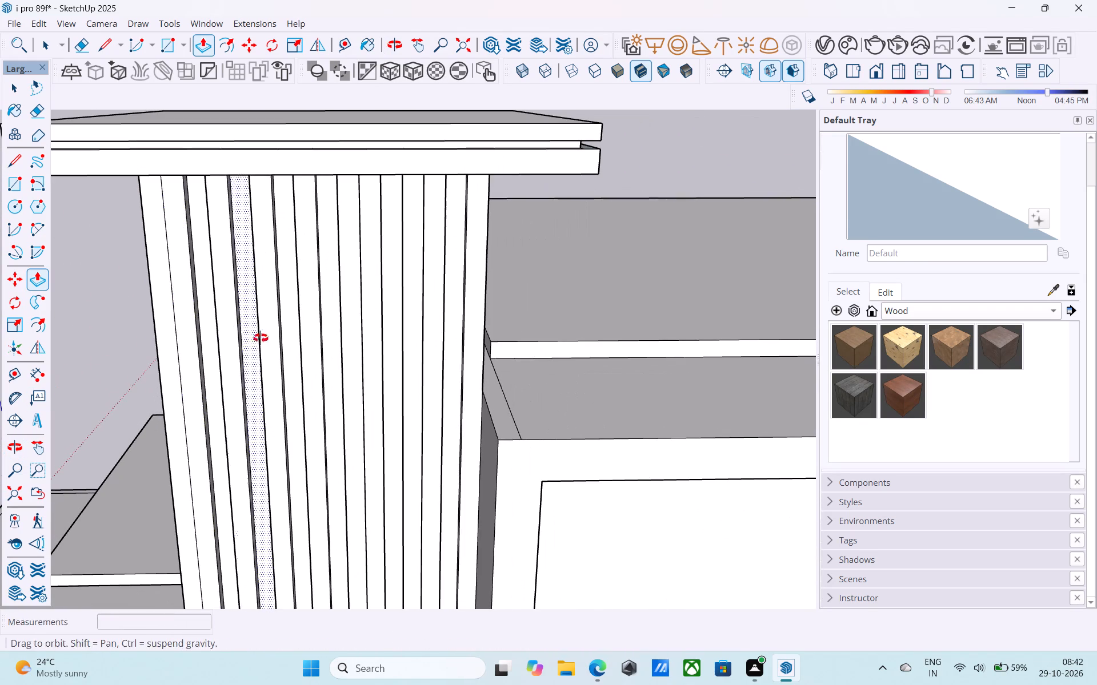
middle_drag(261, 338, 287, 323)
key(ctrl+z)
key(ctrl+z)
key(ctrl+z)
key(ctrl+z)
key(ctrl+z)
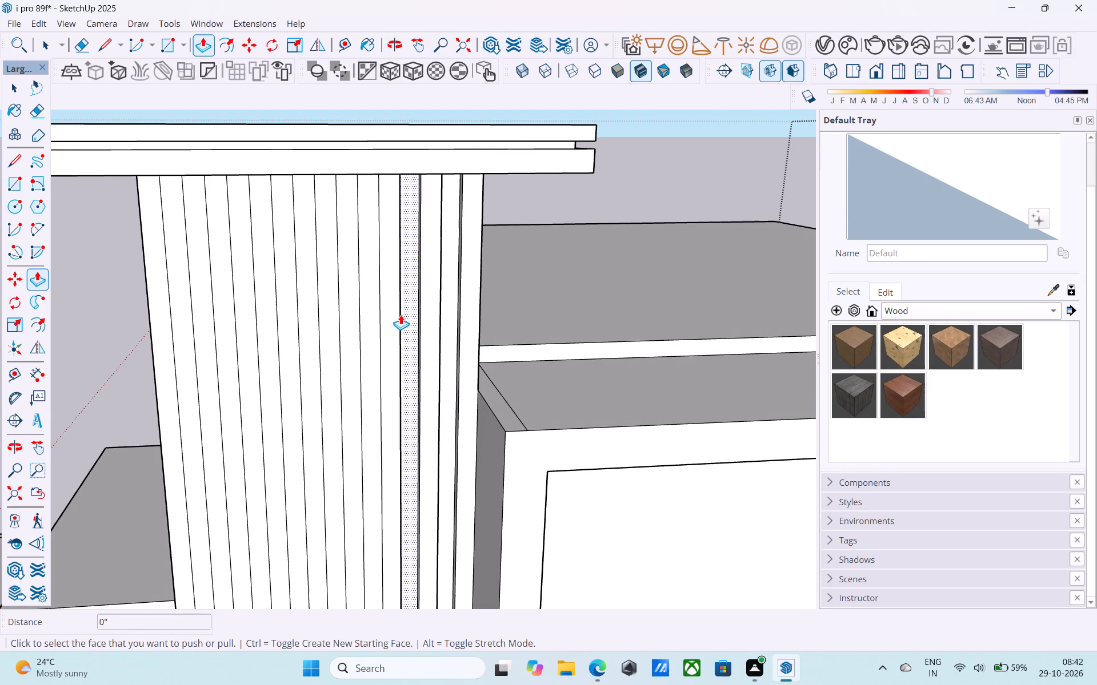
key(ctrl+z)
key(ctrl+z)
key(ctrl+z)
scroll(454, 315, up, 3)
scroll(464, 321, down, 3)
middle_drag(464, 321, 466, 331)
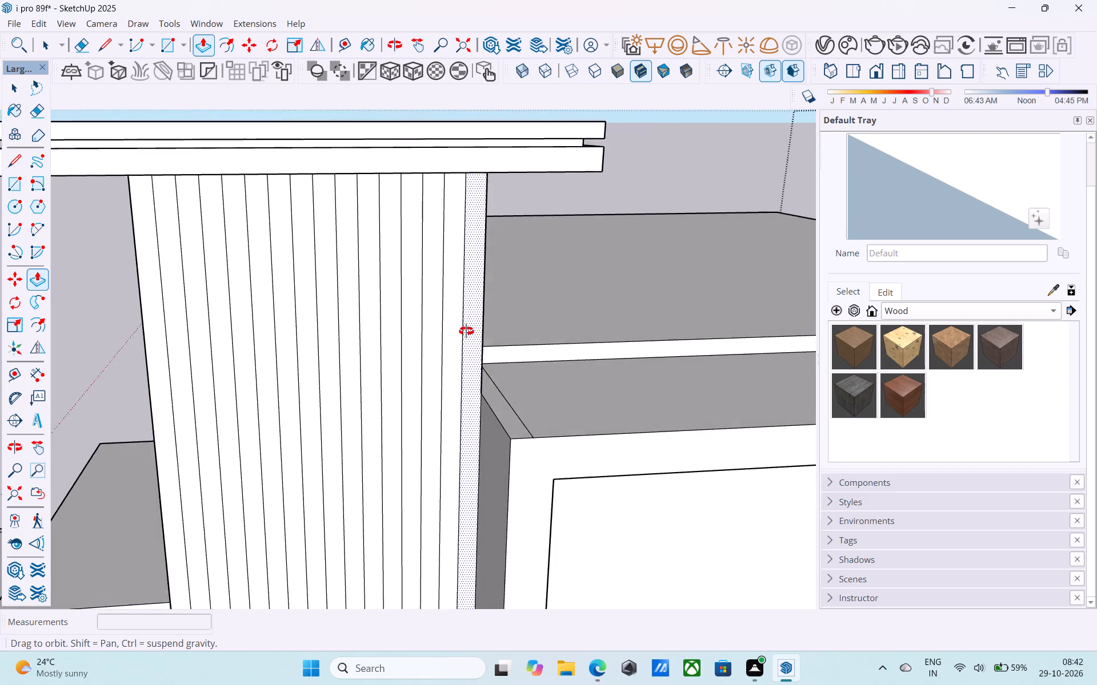
Push the end vertical strip at the framed-bay corner of the shaft's lined face in 4".
middle_drag(466, 331, 475, 357)
key(ctrl+y)
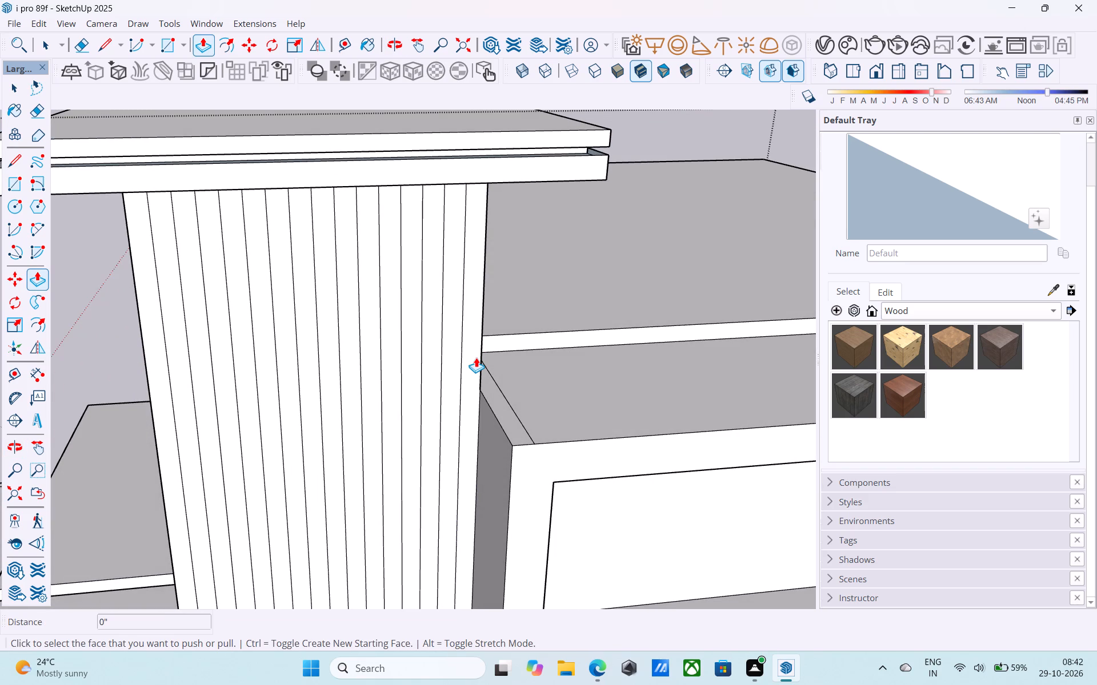
scroll(476, 357, up, 4)
double_click(461, 324)
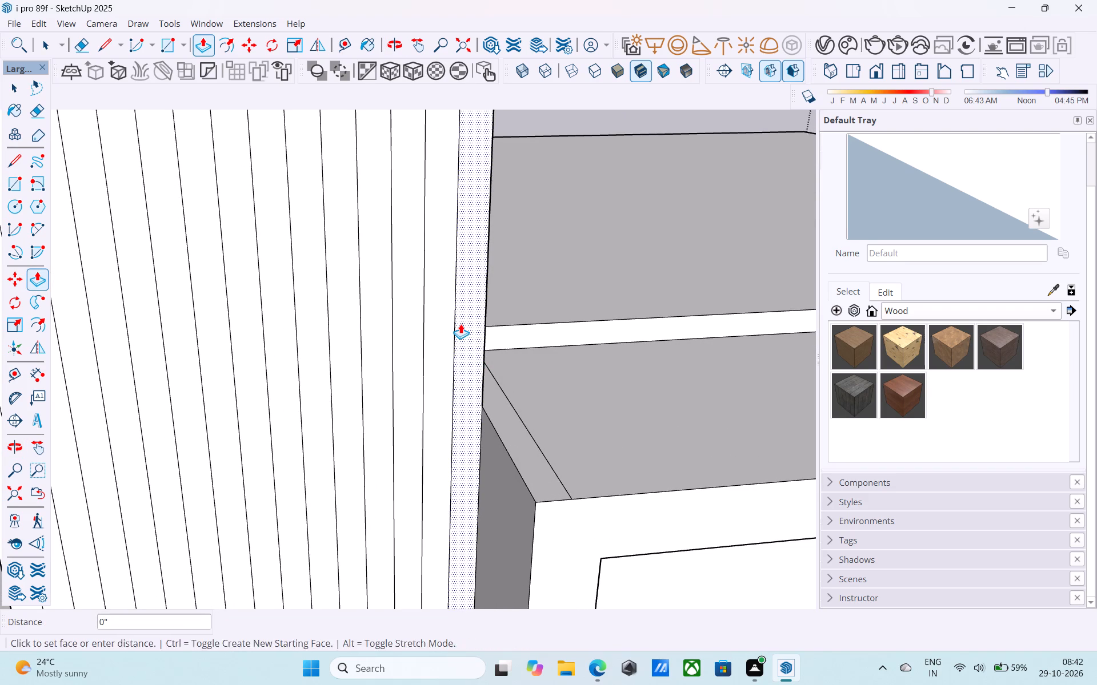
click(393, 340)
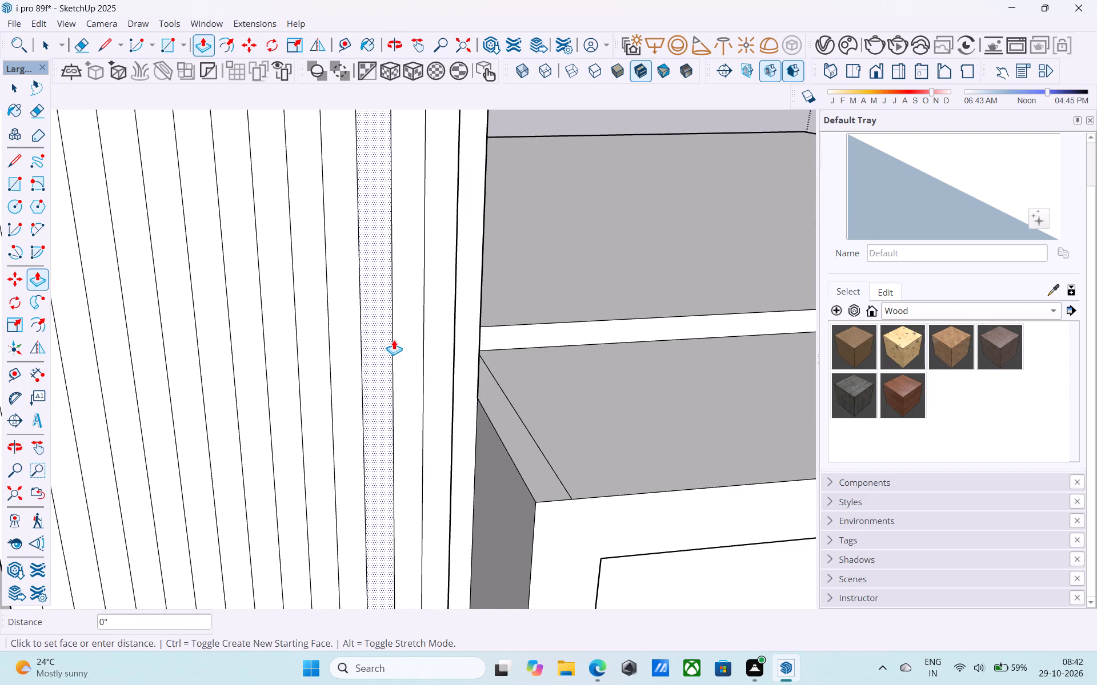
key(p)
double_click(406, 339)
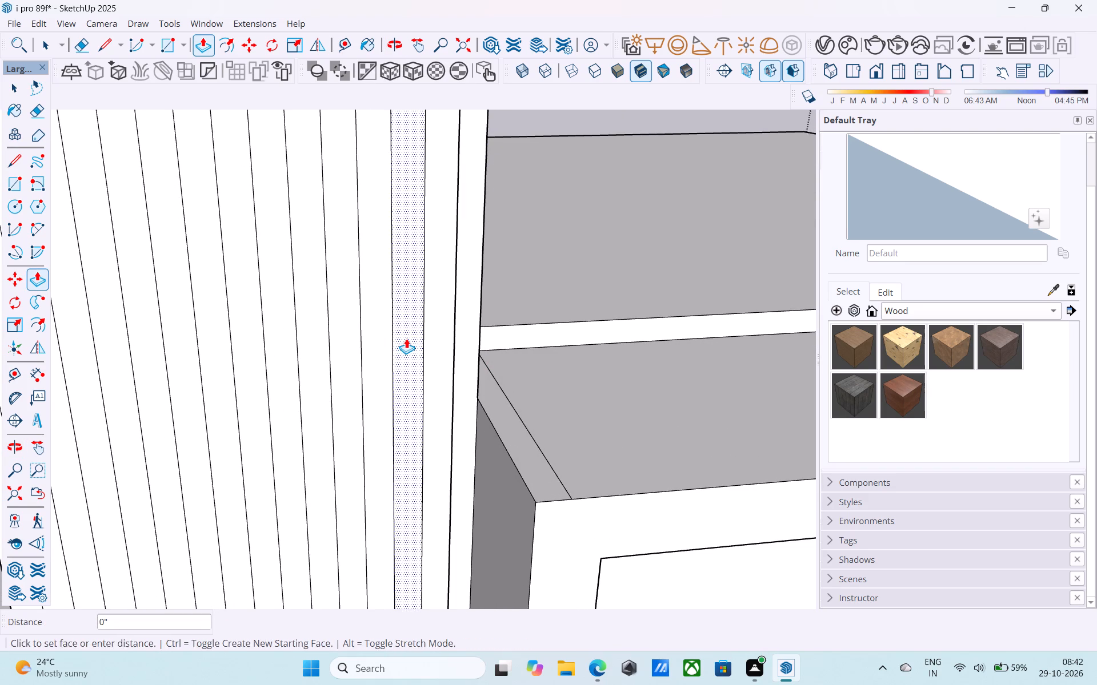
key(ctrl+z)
Push the third vertical strip from the framed-bay corner in 4", level with the recessed end strip.
middle_drag(405, 339, 253, 382)
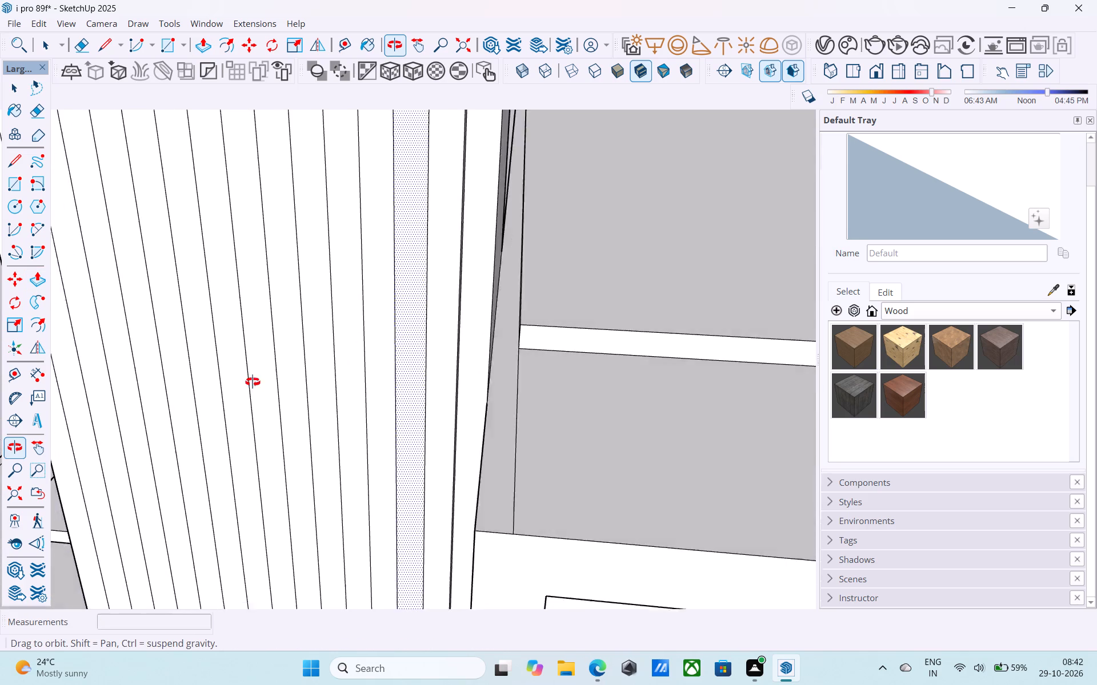
middle_drag(253, 382, 236, 388)
click(405, 315)
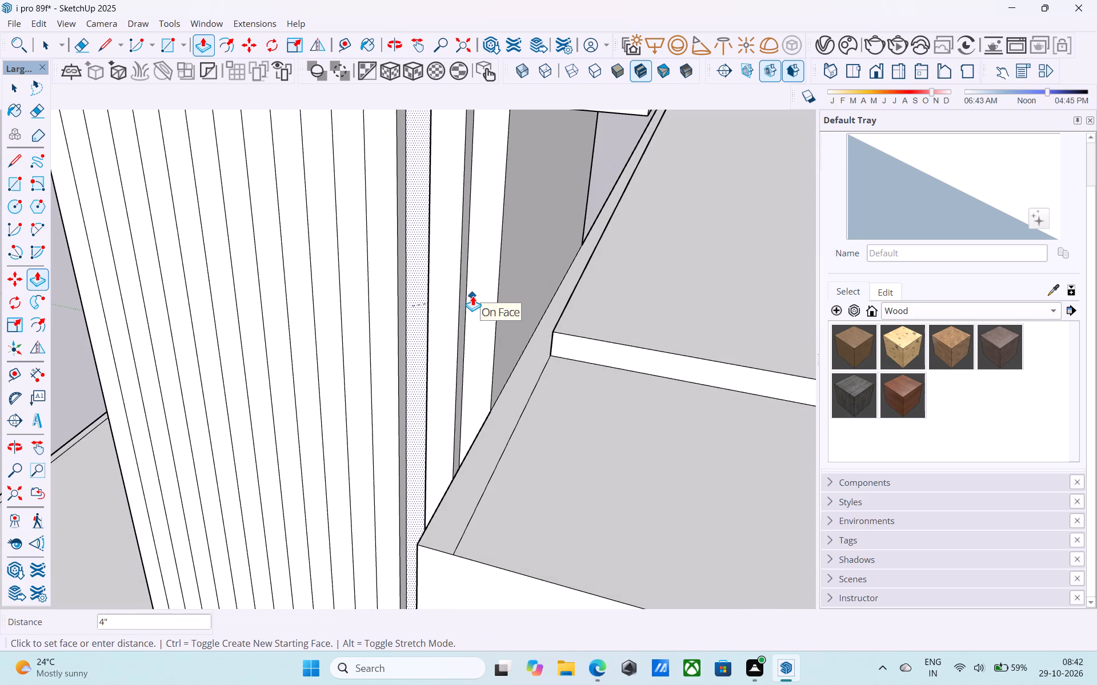
click(473, 296)
Repeat the 4" recess on every other remaining strip across the same face, keeping the far corner strip flush.
double_click(363, 268)
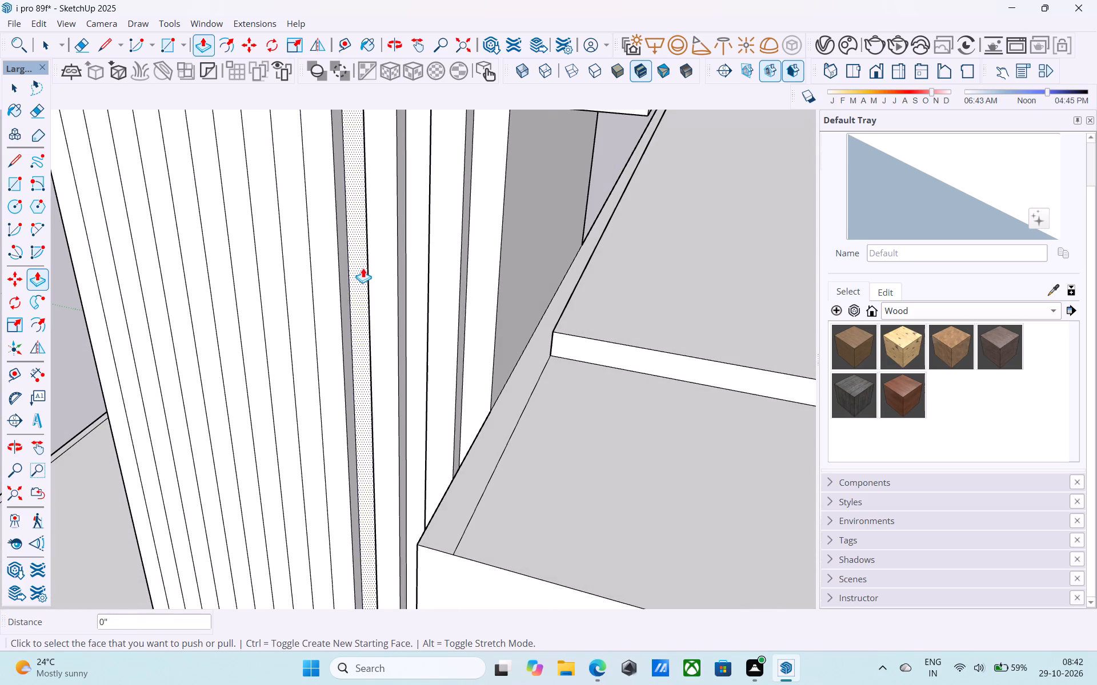
double_click(287, 268)
shift+middle_drag(287, 268, 353, 303)
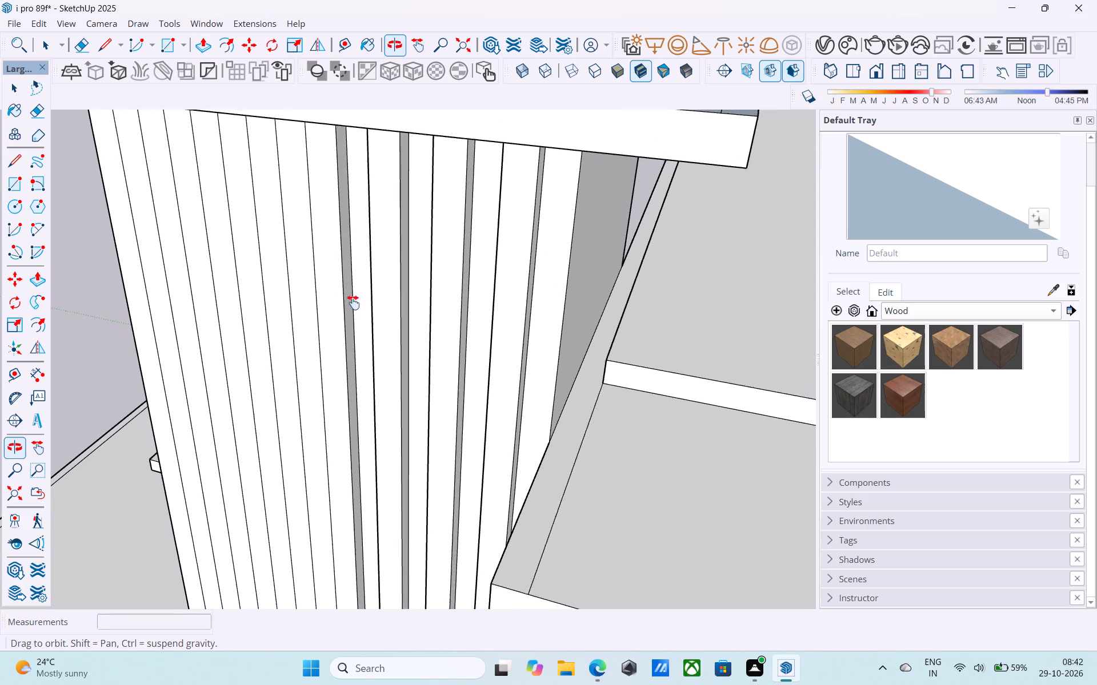
shift+middle_drag(353, 303, 366, 308)
double_click(329, 294)
double_click(262, 293)
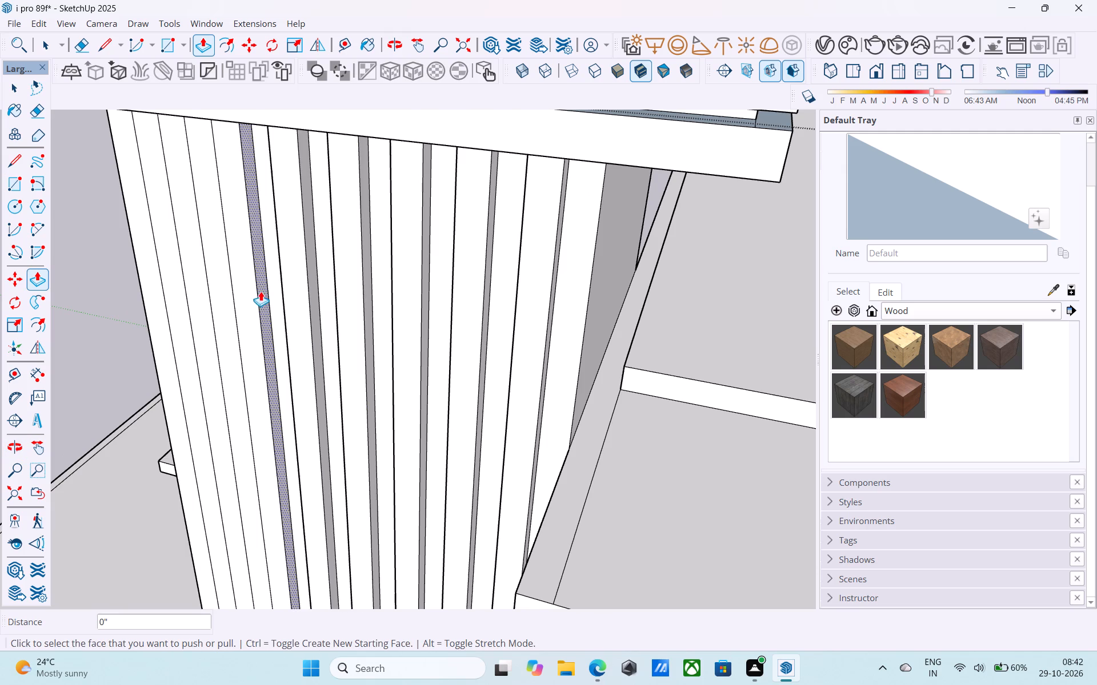
double_click(228, 291)
double_click(177, 288)
On the adjoining shaft face, recess four alternate vertical strips by 4", starting with the second strip from the shared corner.
scroll(177, 287, up, 1)
middle_drag(178, 287, 189, 289)
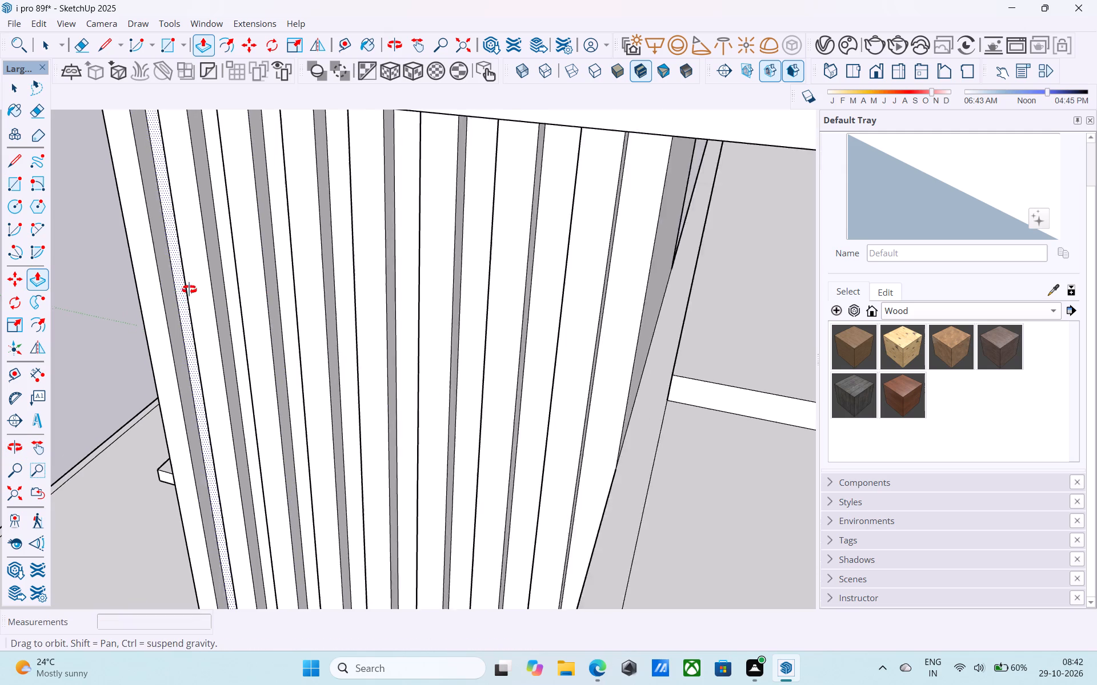
middle_drag(189, 289, 558, 248)
scroll(561, 241, down, 5)
middle_drag(430, 315, 355, 302)
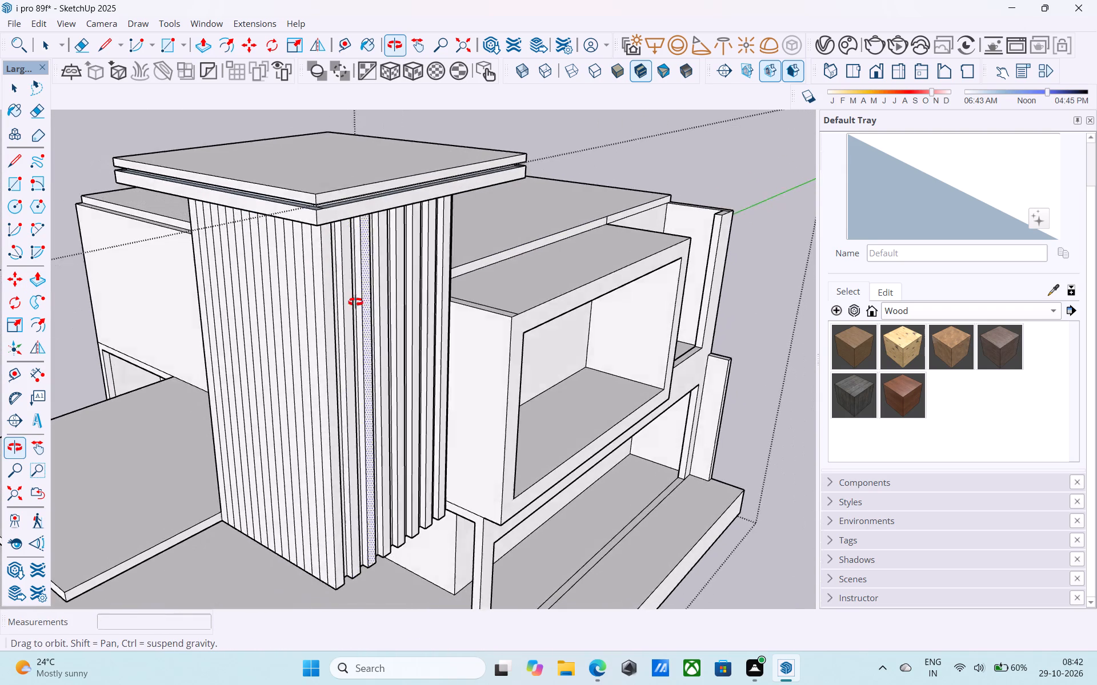
middle_drag(355, 302, 365, 296)
scroll(365, 291, up, 7)
shift+middle_drag(345, 281, 390, 317)
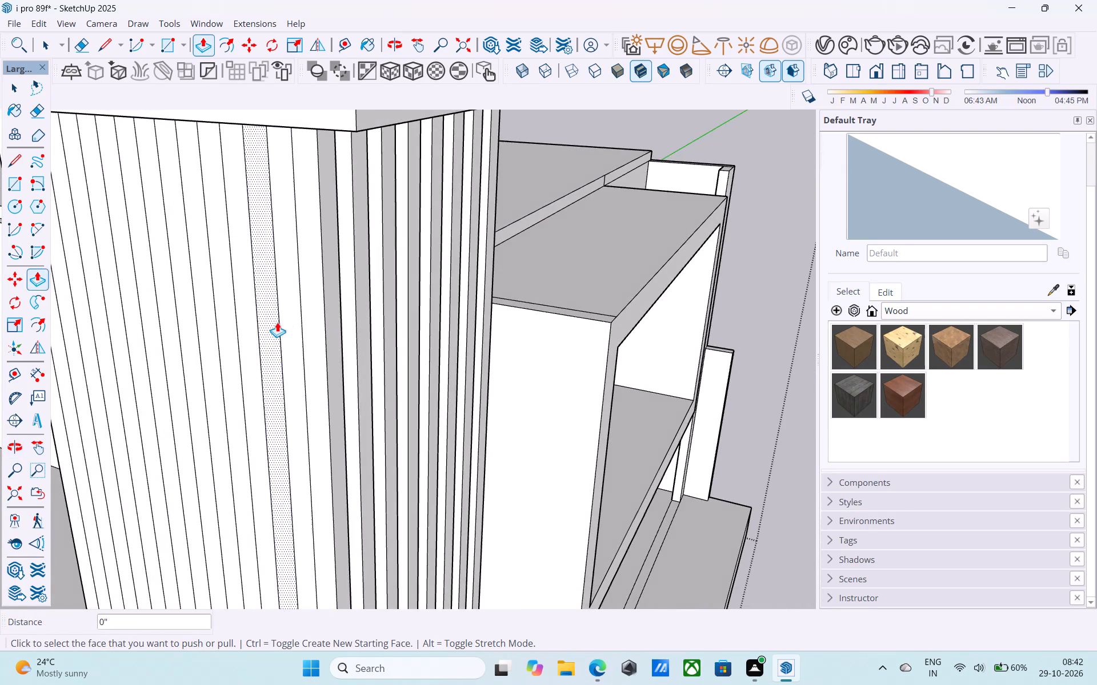
shift+middle_drag(280, 322, 369, 340)
double_click(373, 343)
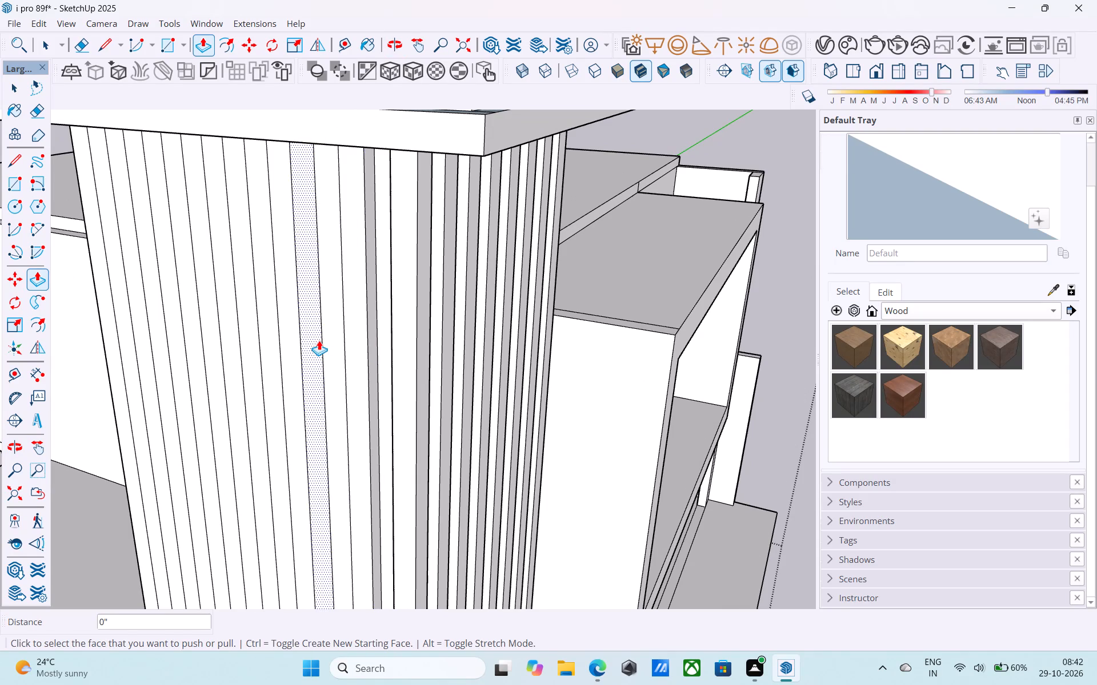
double_click(325, 343)
double_click(293, 335)
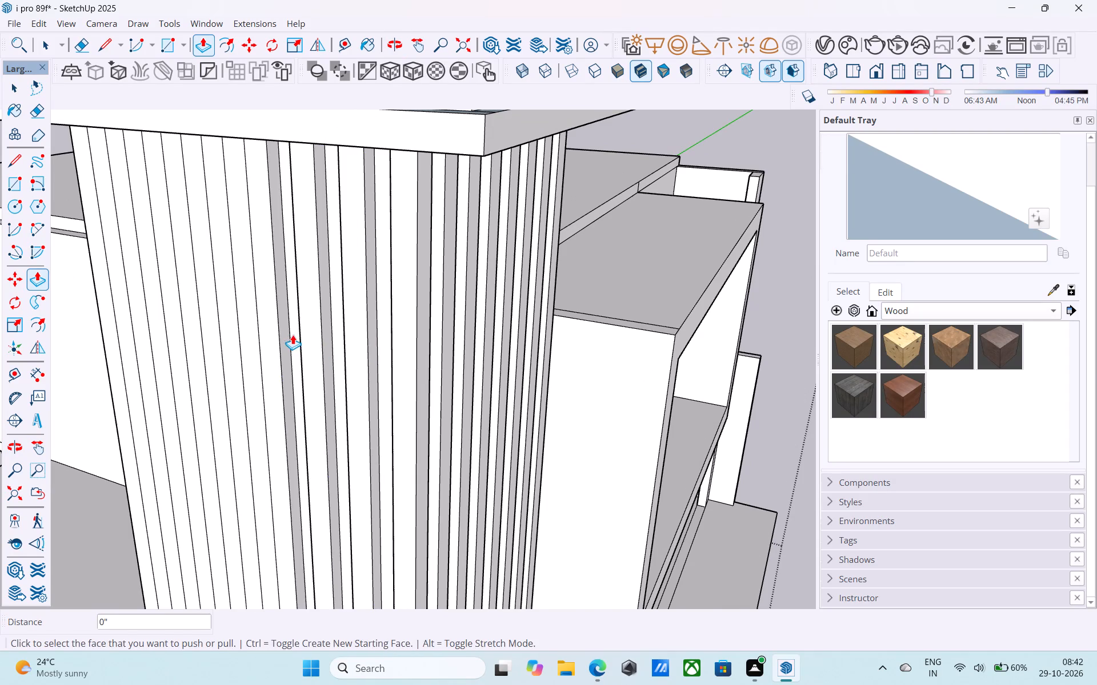
shift+middle_drag(293, 335, 449, 363)
double_click(362, 360)
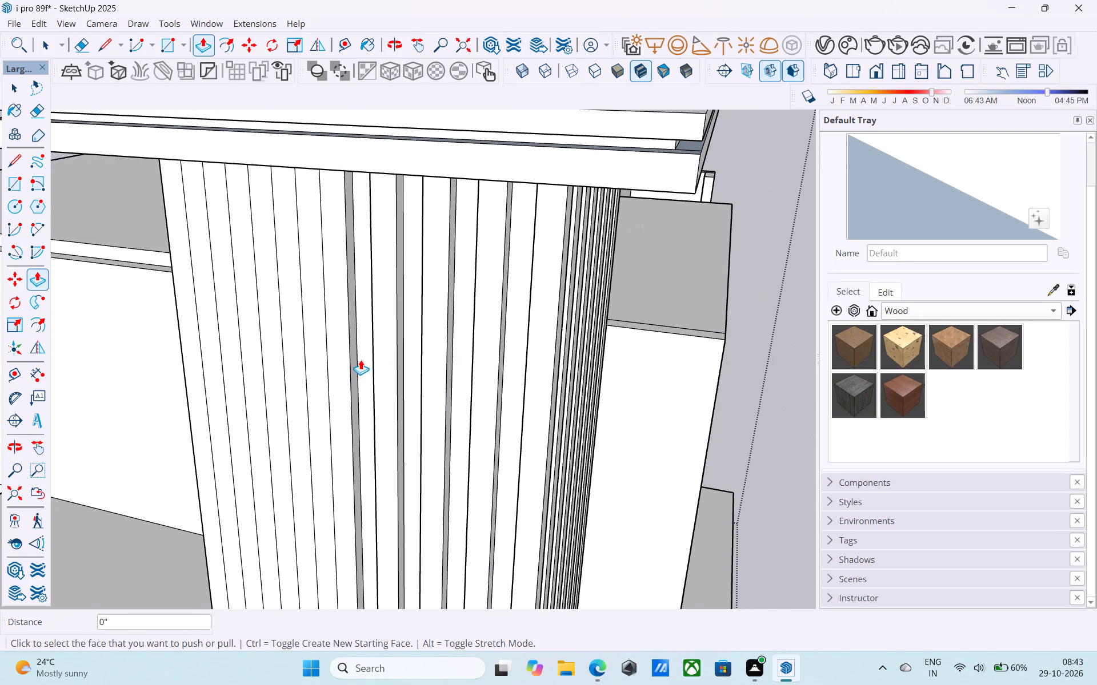
Repeat the 4" recess on the next three alternate strips of that face, stopping two strips short of its far corner.
shift+middle_drag(361, 360, 680, 360)
shift+middle_drag(335, 332, 429, 339)
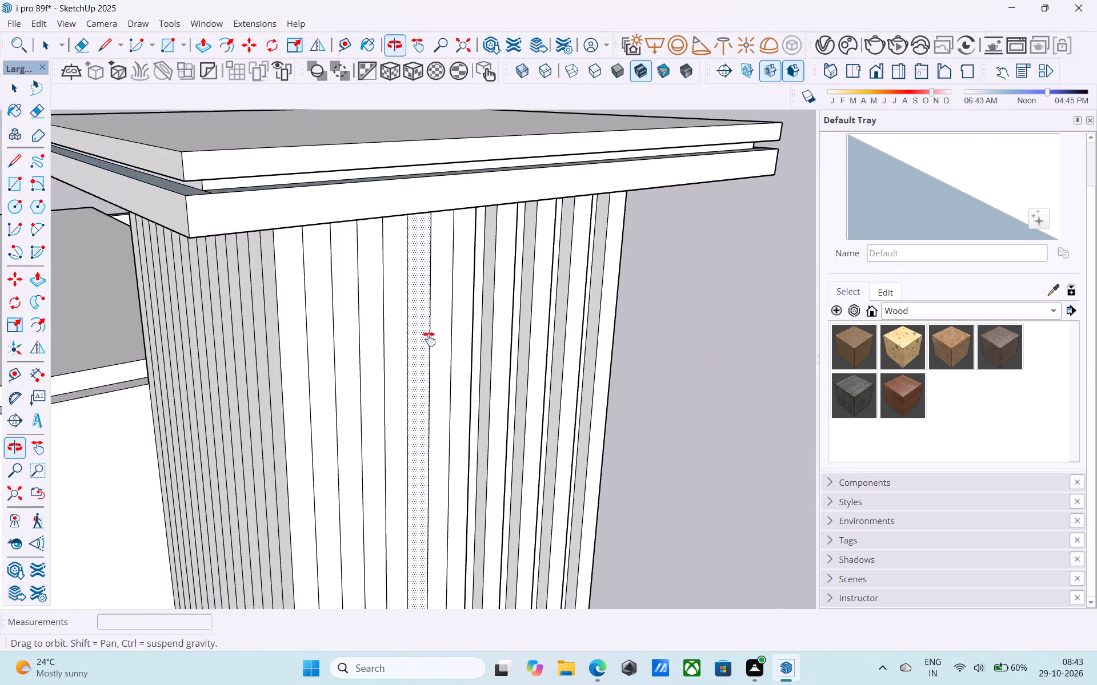
shift+middle_drag(429, 339, 409, 341)
scroll(433, 346, up, 2)
double_click(438, 347)
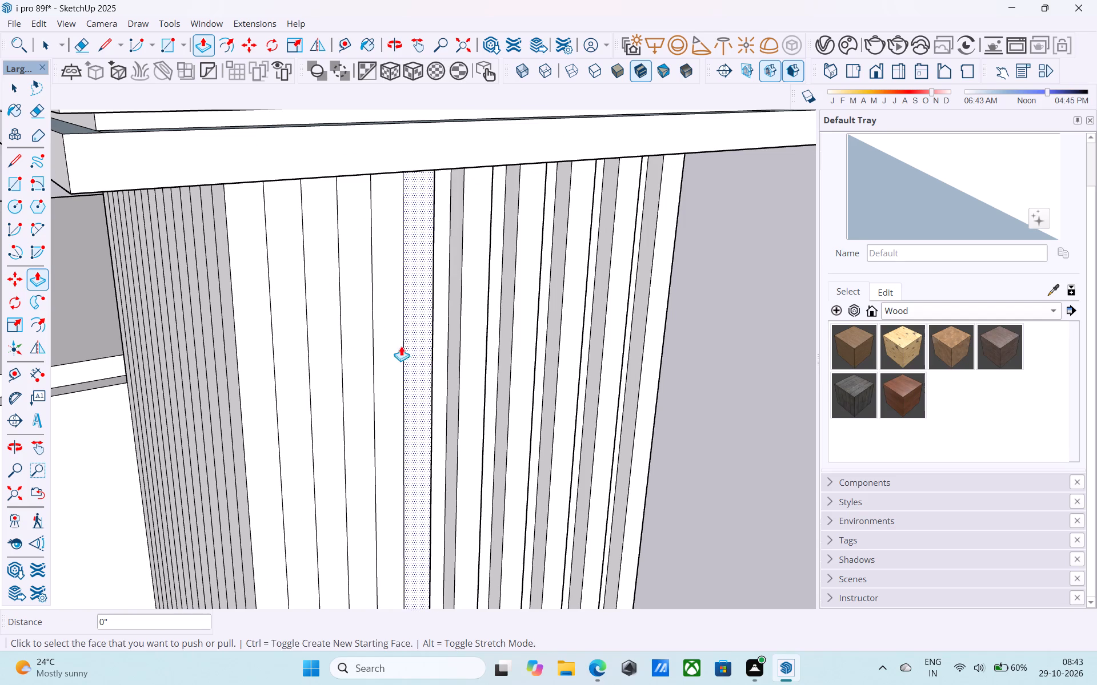
double_click(394, 345)
double_click(337, 353)
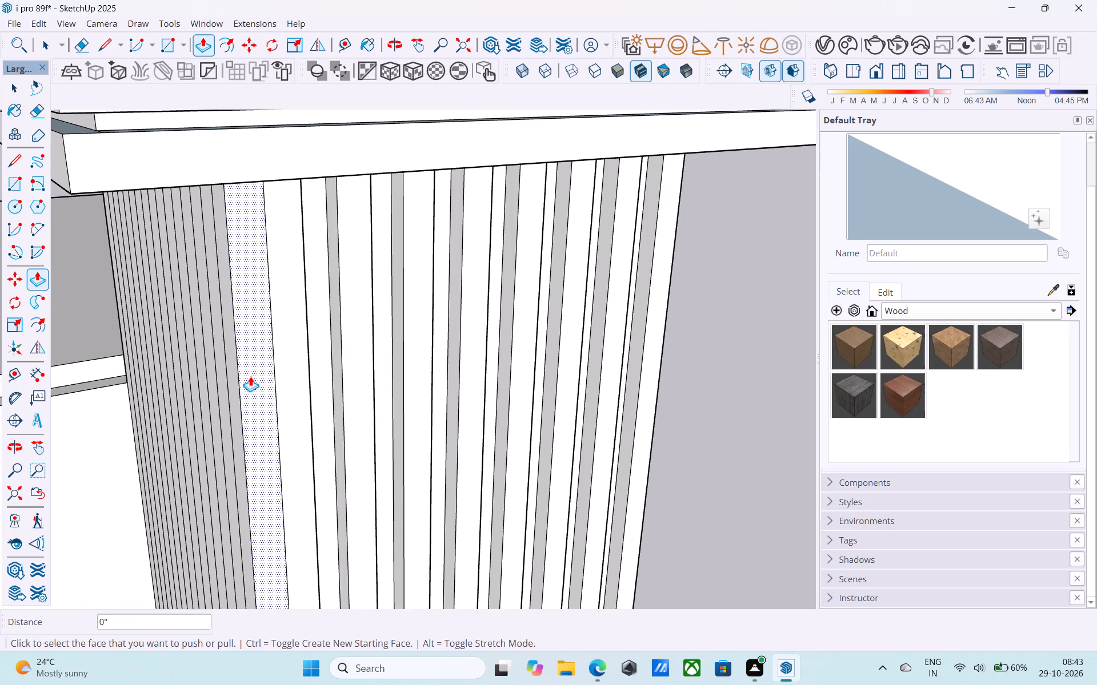
Around the next shaft corner, recess two alternate strips by 4", leaving the two strips nearest the corner flush.
scroll(291, 377, down, 1)
middle_drag(293, 377, 430, 376)
shift+middle_drag(293, 376, 310, 370)
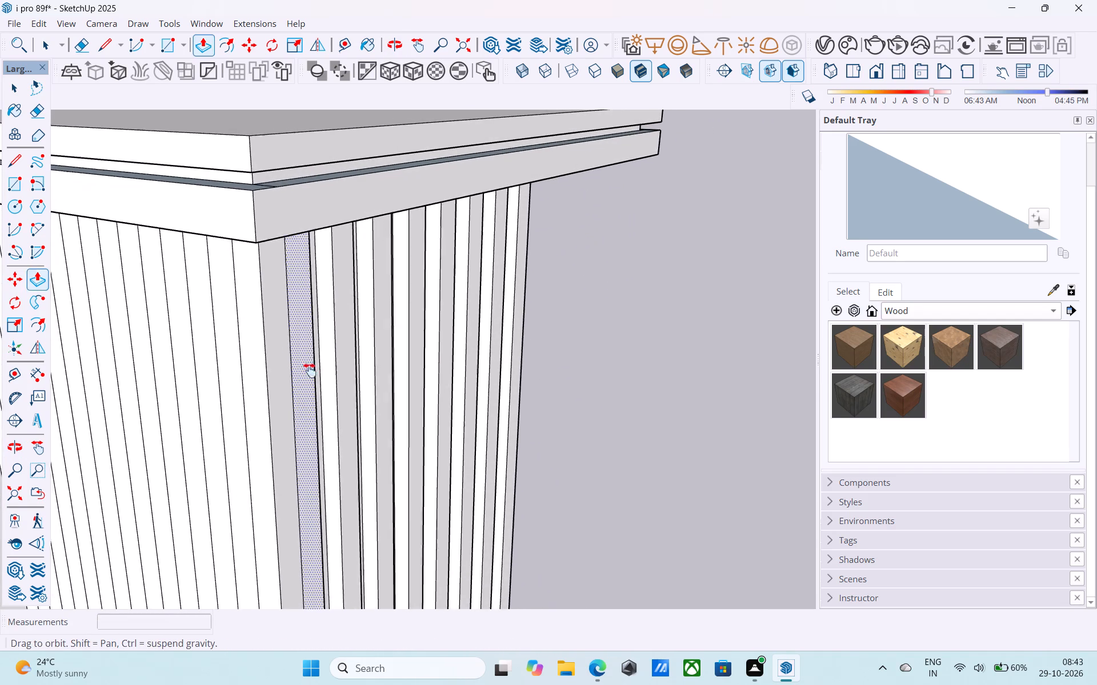
shift+middle_drag(310, 370, 343, 361)
shift+middle_drag(310, 362, 422, 365)
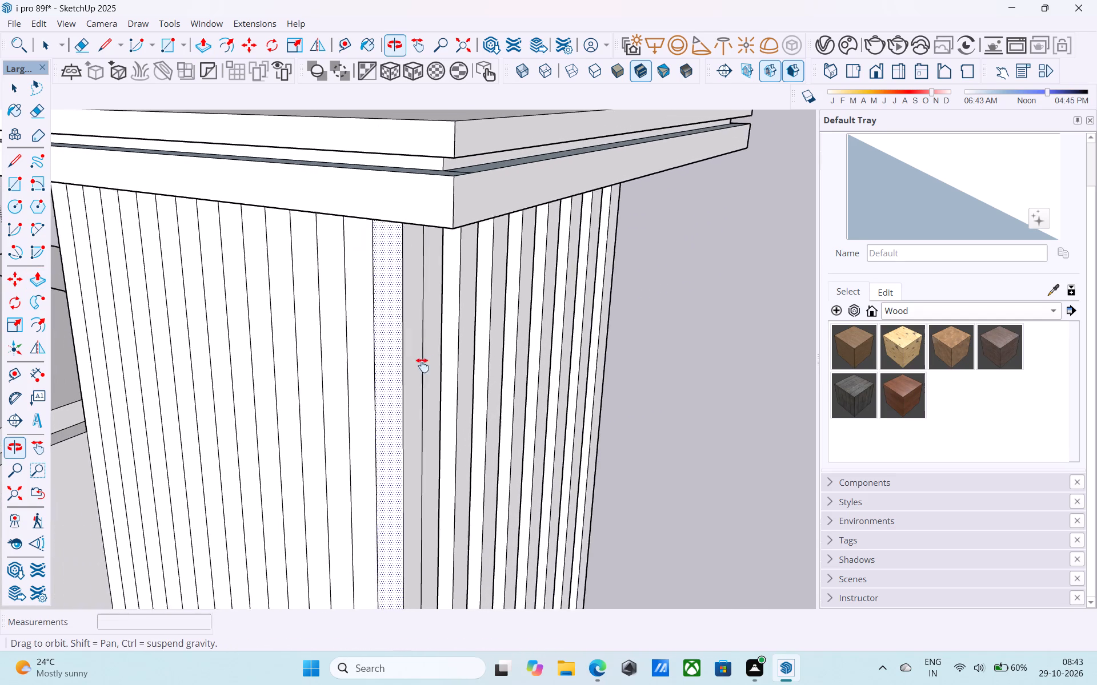
shift+middle_drag(422, 365, 462, 365)
double_click(395, 340)
shift+middle_drag(395, 340, 394, 341)
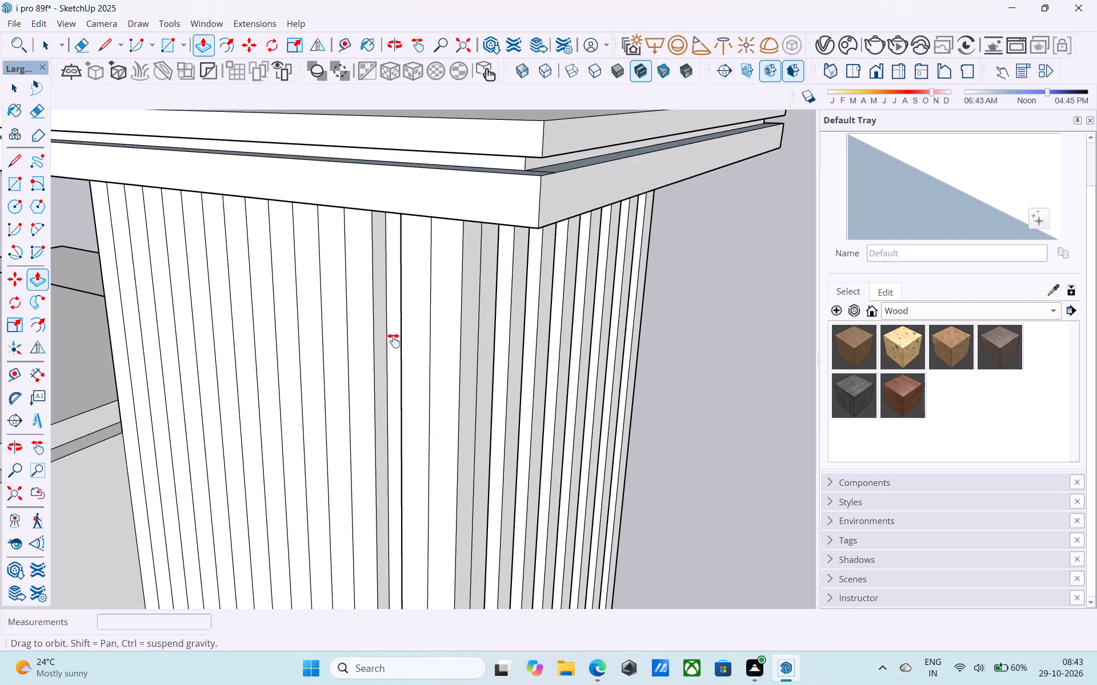
shift+middle_drag(394, 341, 447, 346)
double_click(338, 347)
Repeat the 4" recess on the five remaining alternate strips across the same third face.
middle_drag(338, 347, 461, 326)
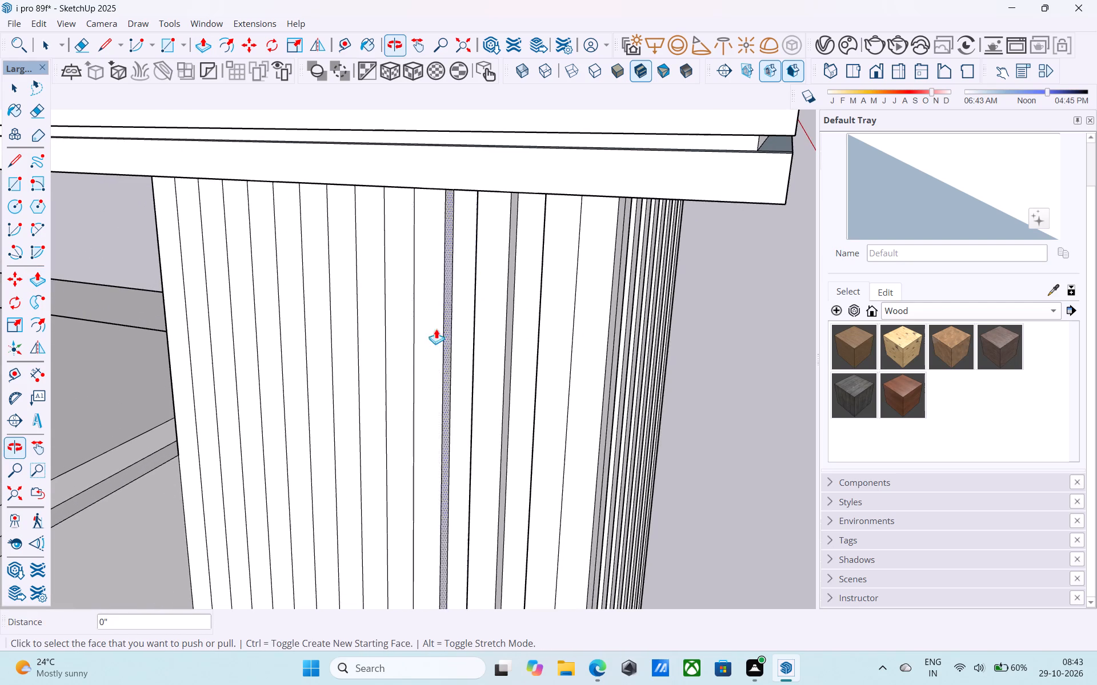
double_click(397, 329)
double_click(353, 325)
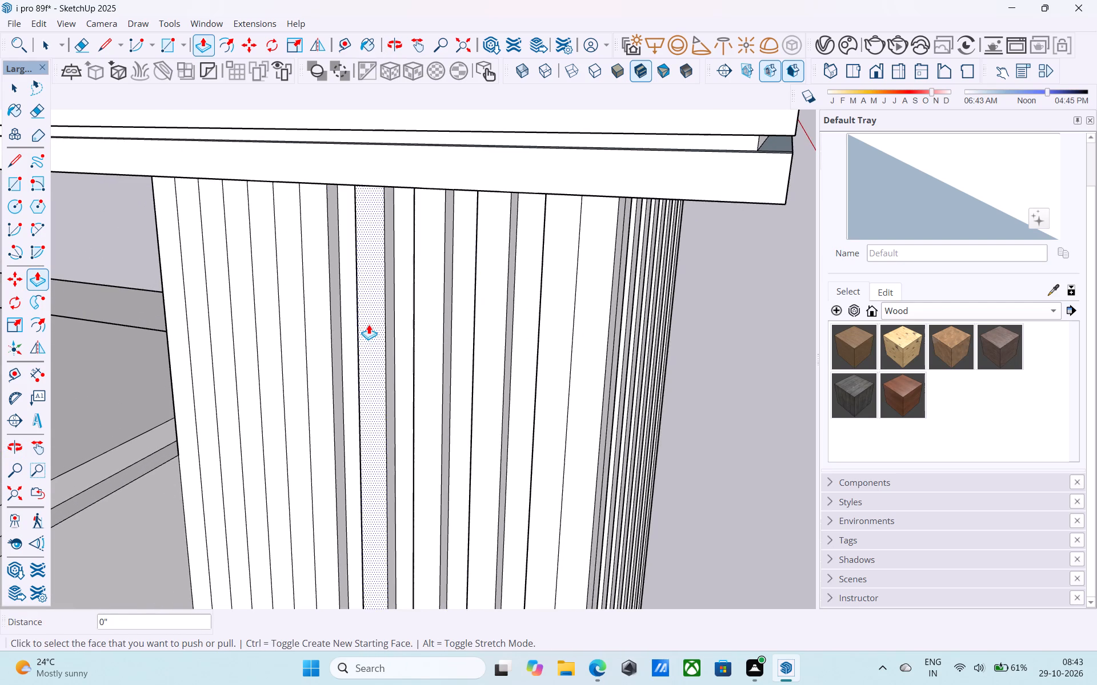
double_click(295, 321)
double_click(251, 323)
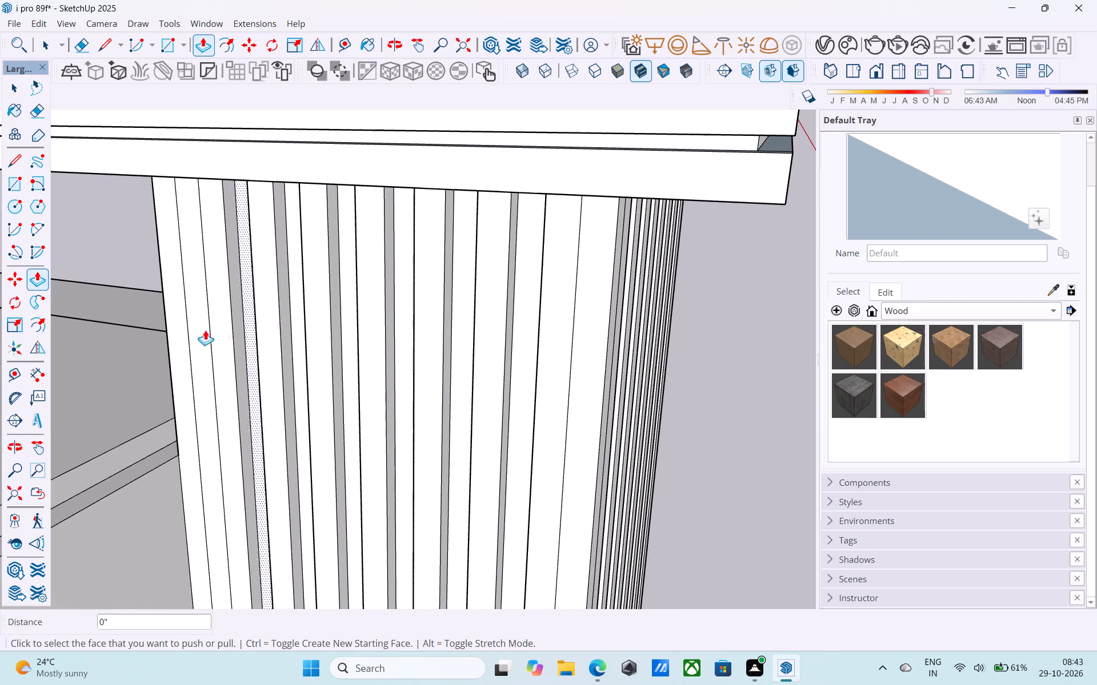
double_click(202, 331)
Recess the strip beside the flush corner strip by 4" on both faces meeting at the second and third faces' shared corner.
middle_drag(350, 326, 138, 298)
scroll(138, 298, down, 2)
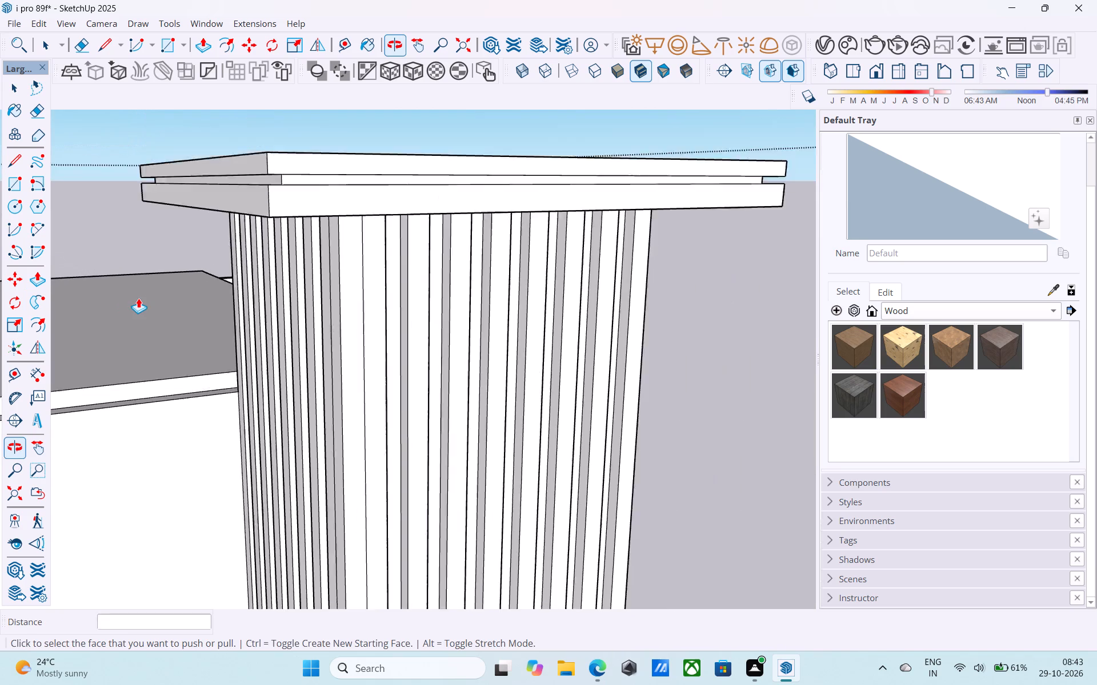
scroll(138, 298, down, 8)
scroll(175, 343, up, 14)
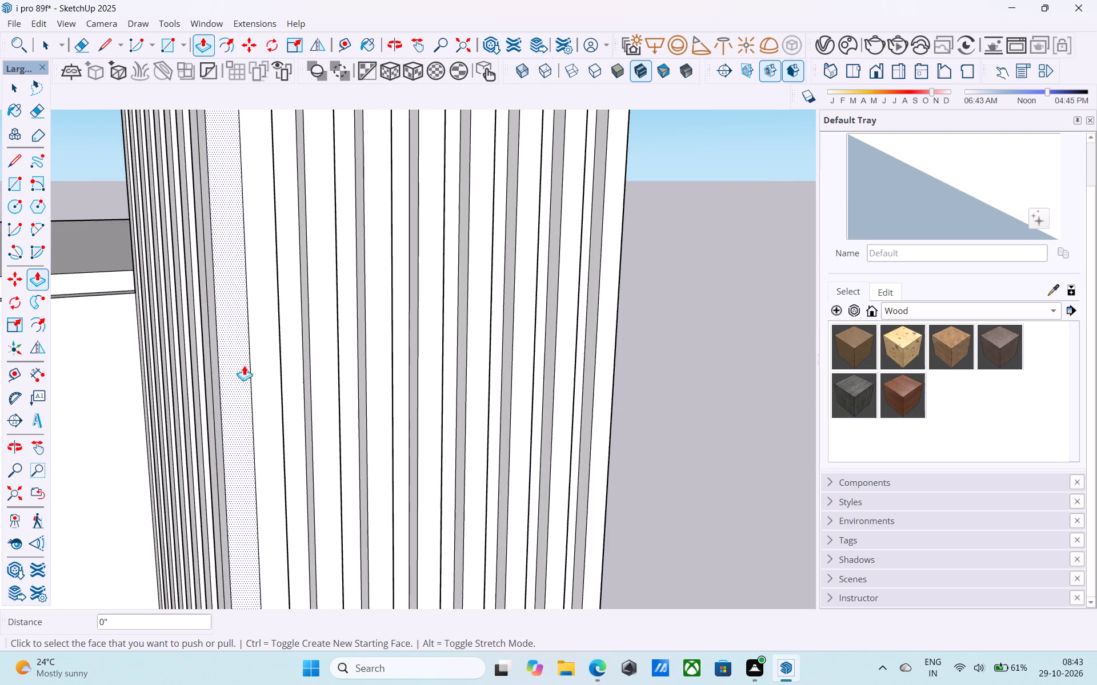
double_click(258, 365)
middle_drag(258, 365, 510, 375)
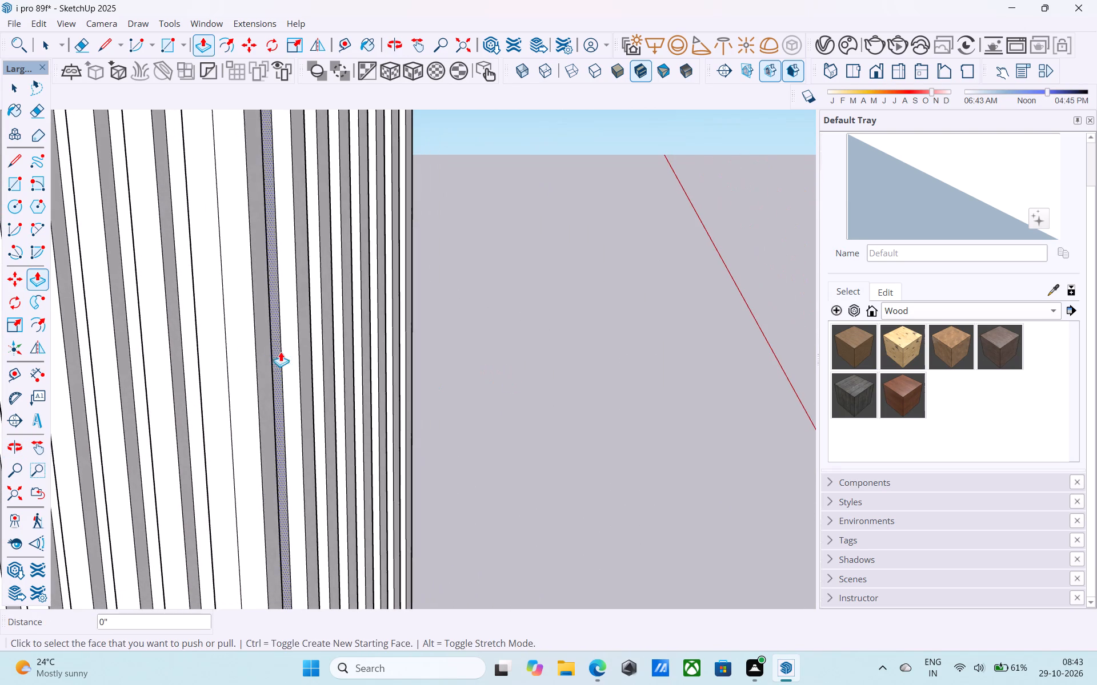
double_click(214, 335)
Check the fluted shaft from around the house and save the model.
scroll(295, 335, down, 1)
middle_drag(295, 335, 125, 342)
scroll(115, 344, down, 2)
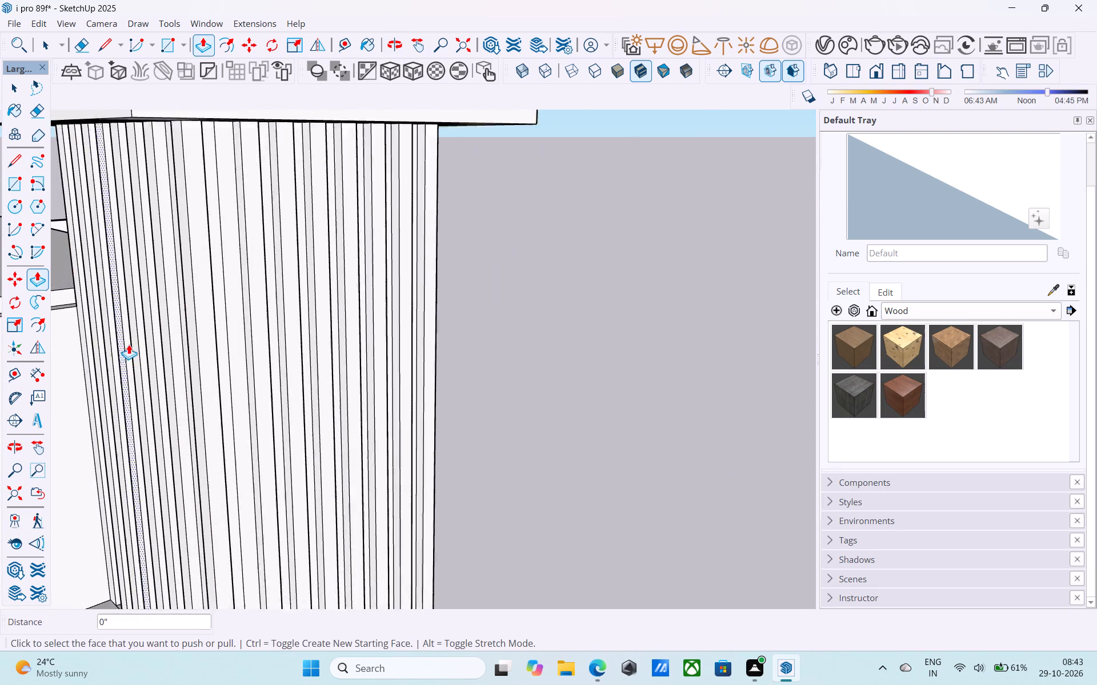
scroll(129, 344, down, 4)
shift+middle_drag(250, 368, 151, 329)
scroll(151, 329, down, 7)
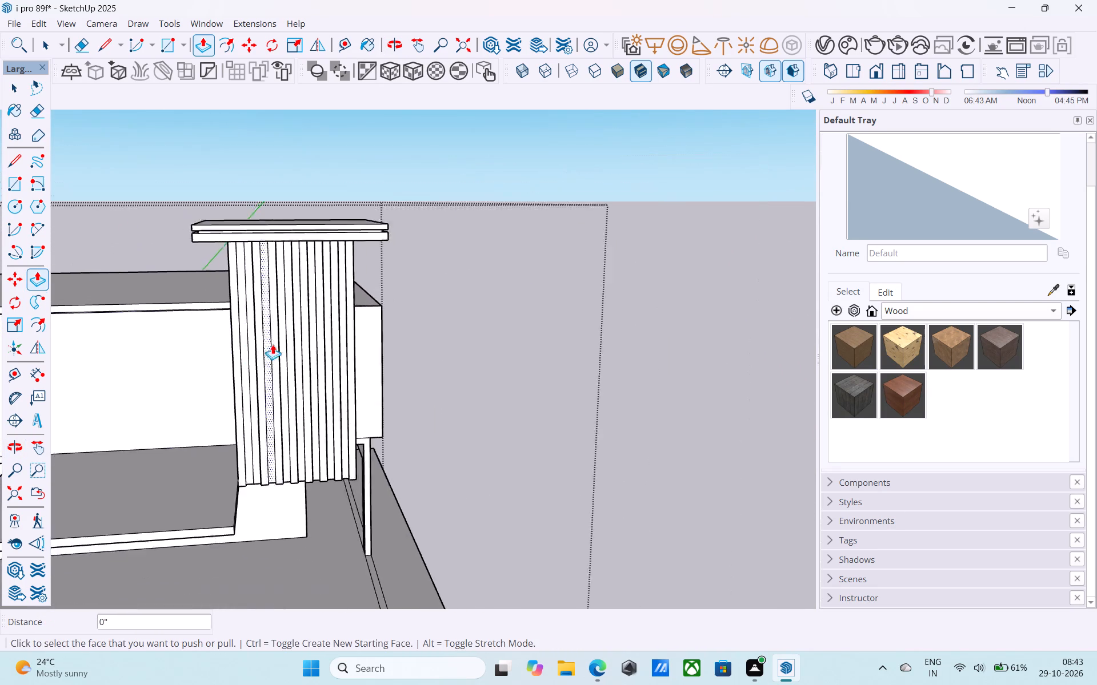
middle_drag(279, 350, 49, 350)
scroll(135, 353, up, 5)
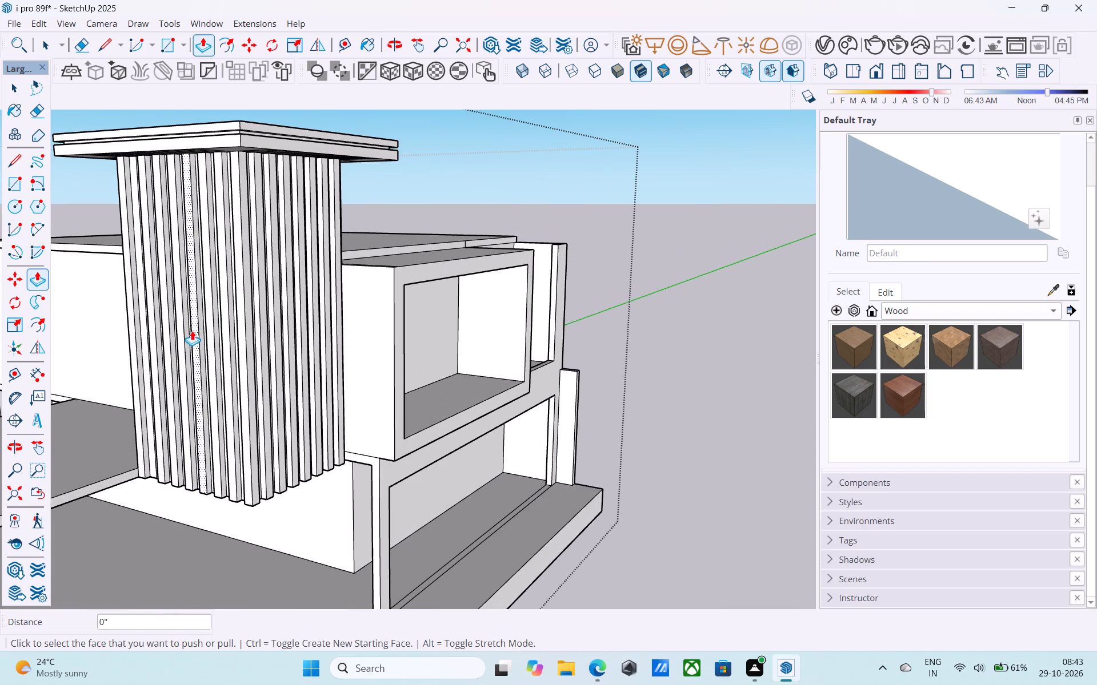
key(ctrl+s)
key(space)
Switch the material library from Wood to Solid Colors and browse the orange, ochre and brown swatches for the fluted shaft.
scroll(194, 329, down, 4)
middle_drag(194, 329, 223, 238)
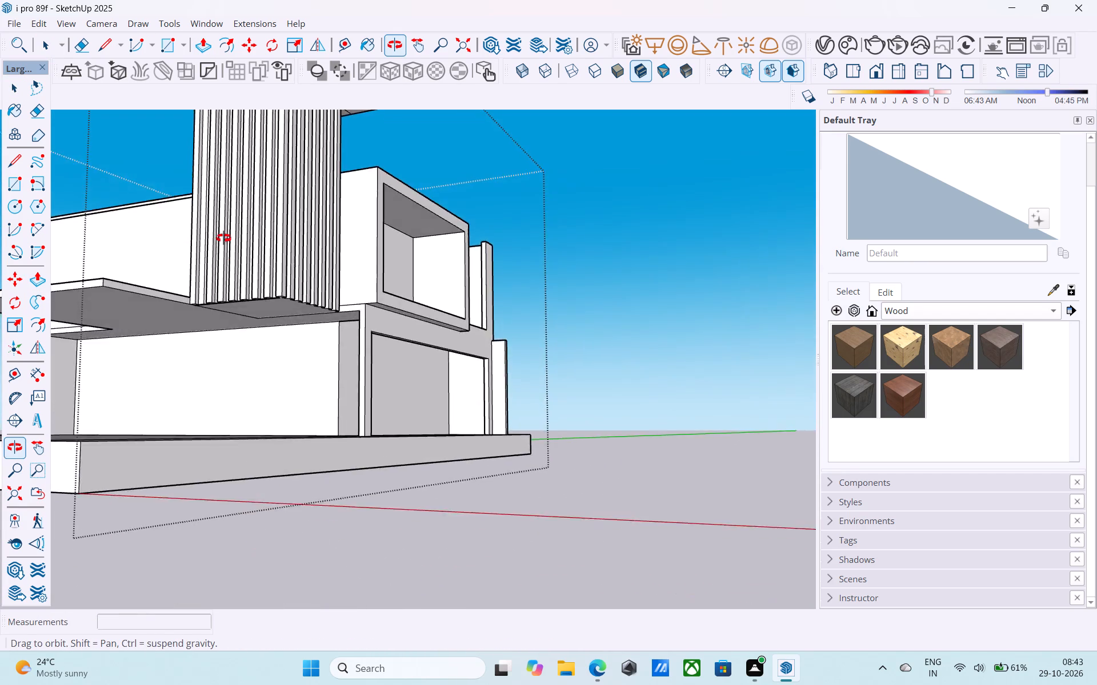
middle_drag(223, 238, 243, 310)
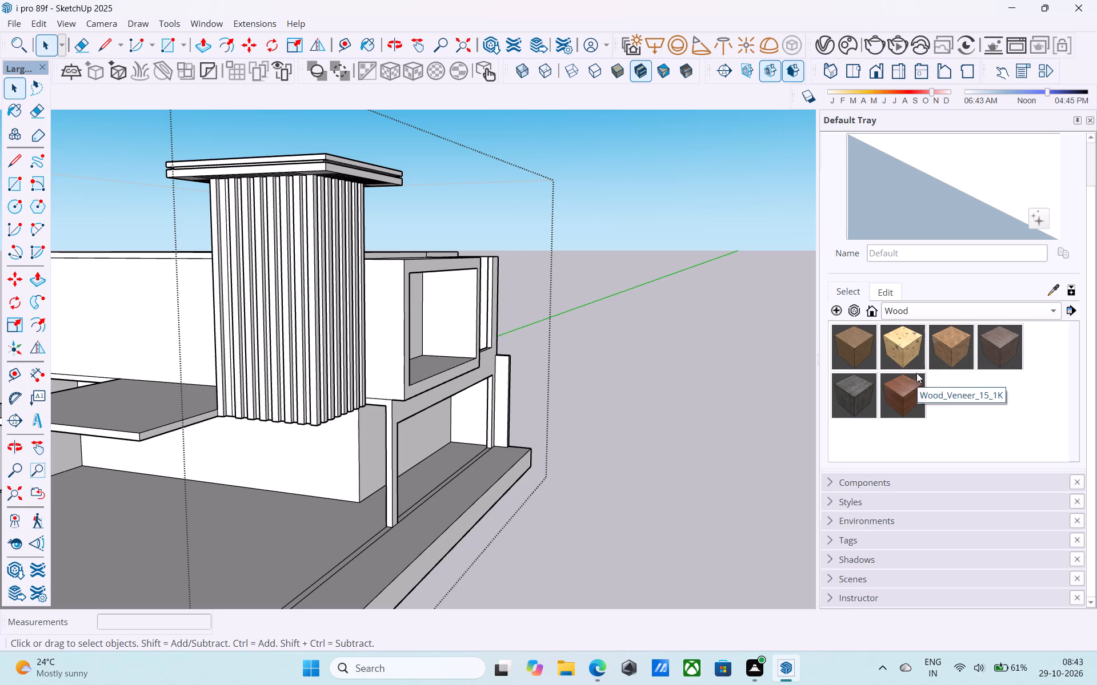
click(930, 312)
click(936, 269)
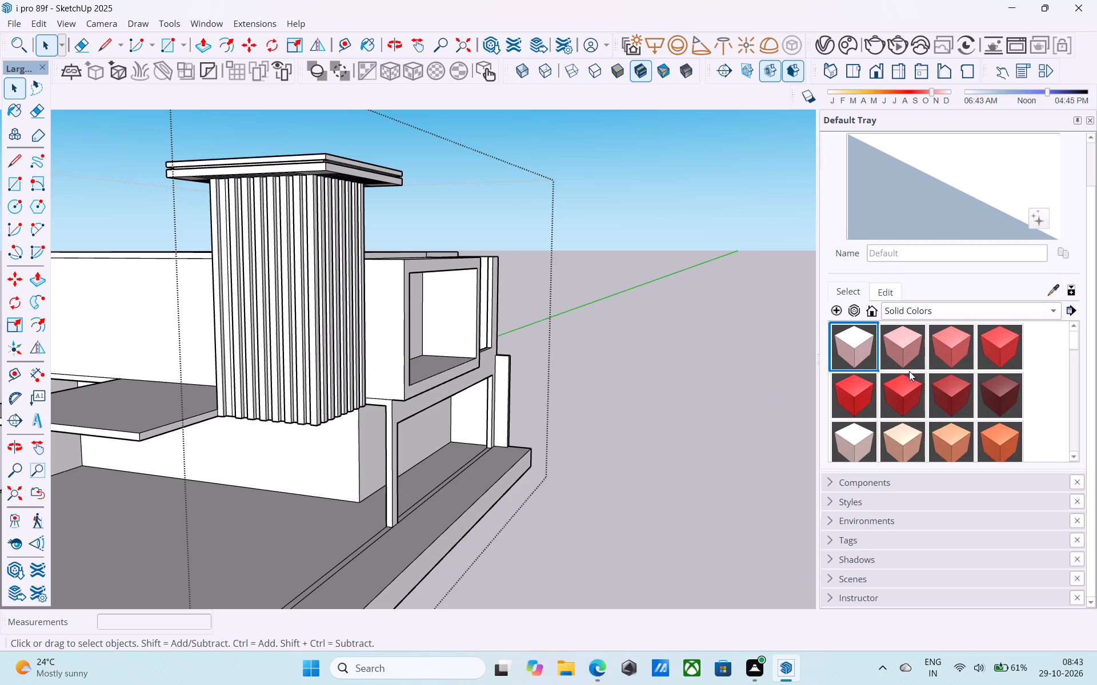
scroll(906, 385, down, 4)
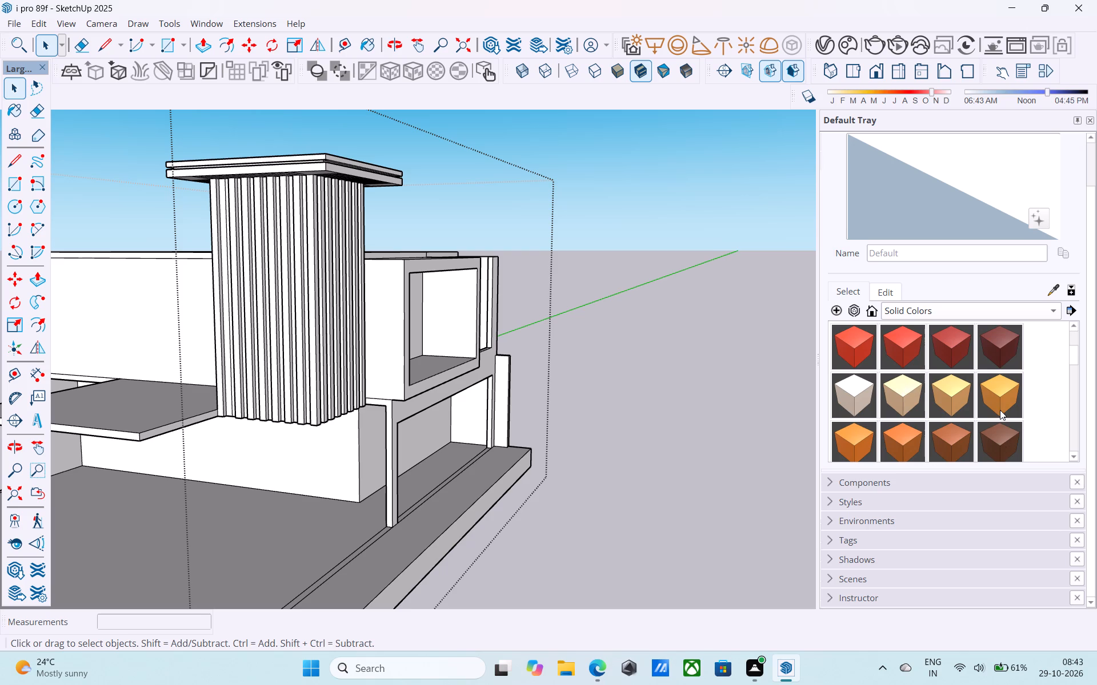
scroll(1027, 379, down, 3)
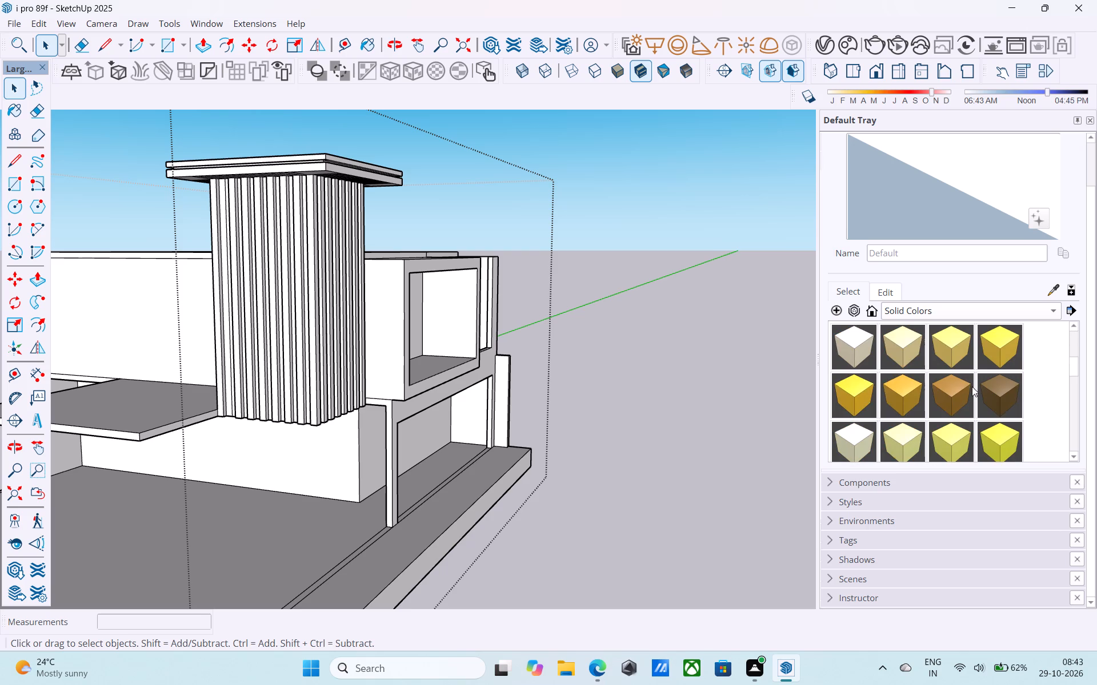
scroll(972, 386, down, 5)
scroll(972, 386, up, 2)
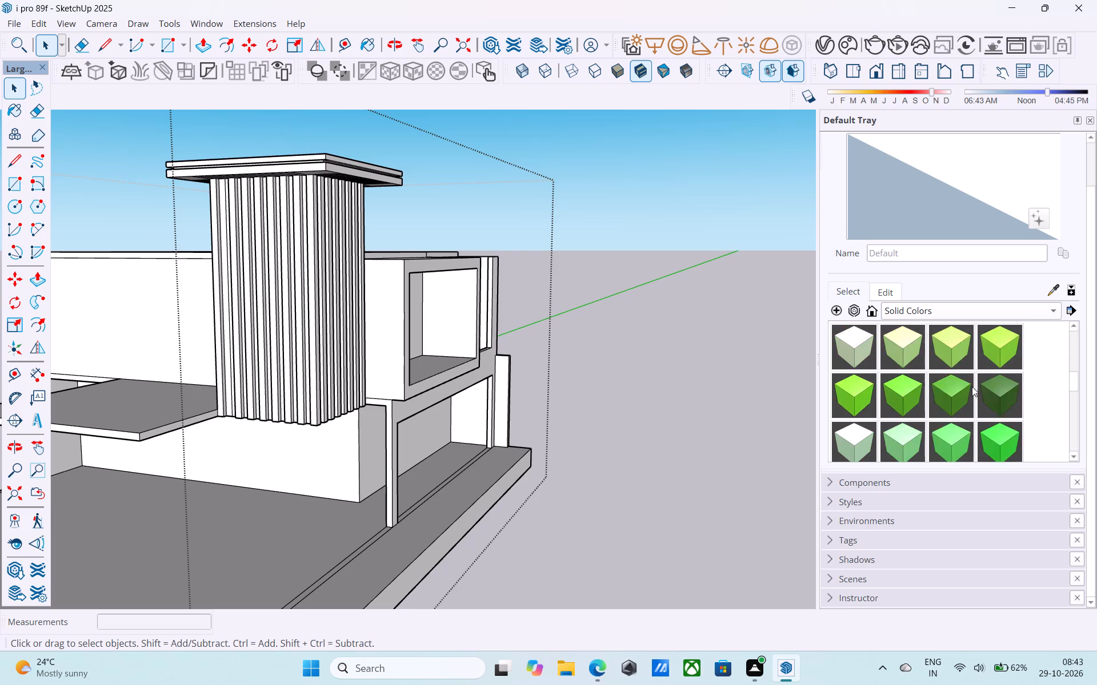
scroll(972, 386, up, 2)
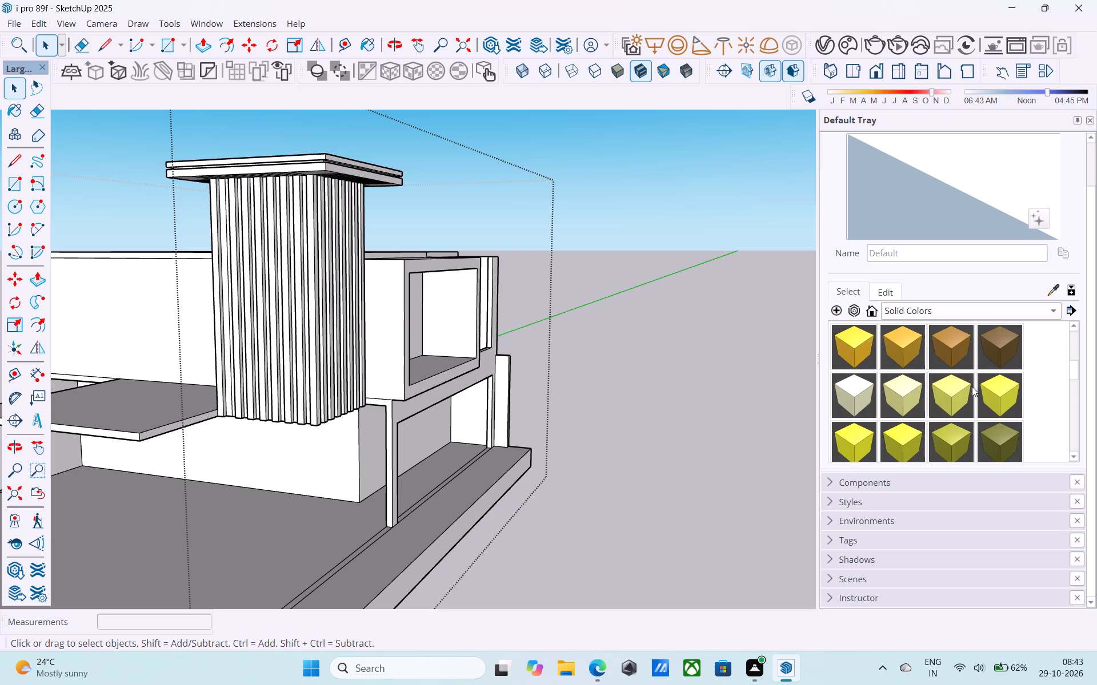
scroll(972, 386, up, 1)
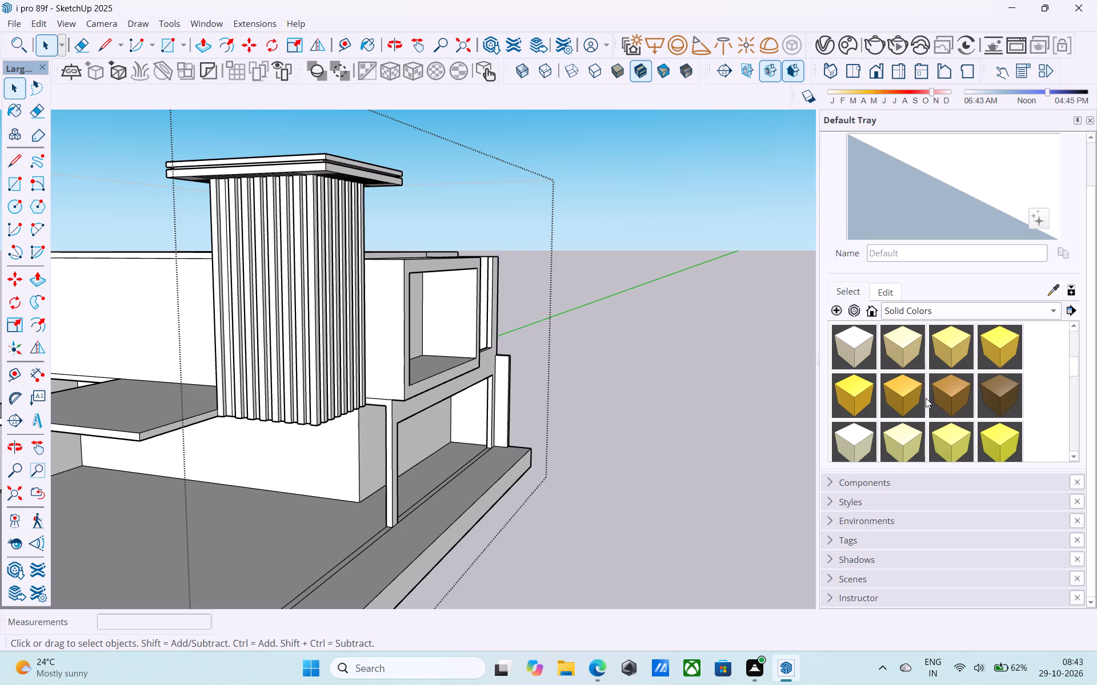
scroll(934, 394, up, 2)
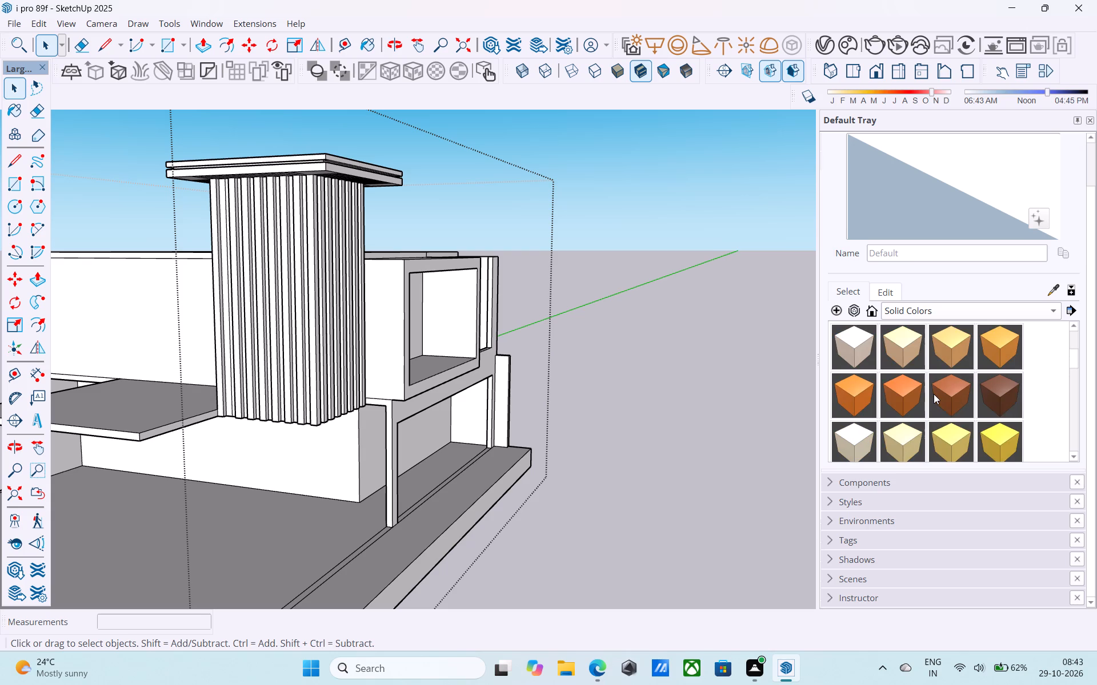
scroll(934, 394, down, 1)
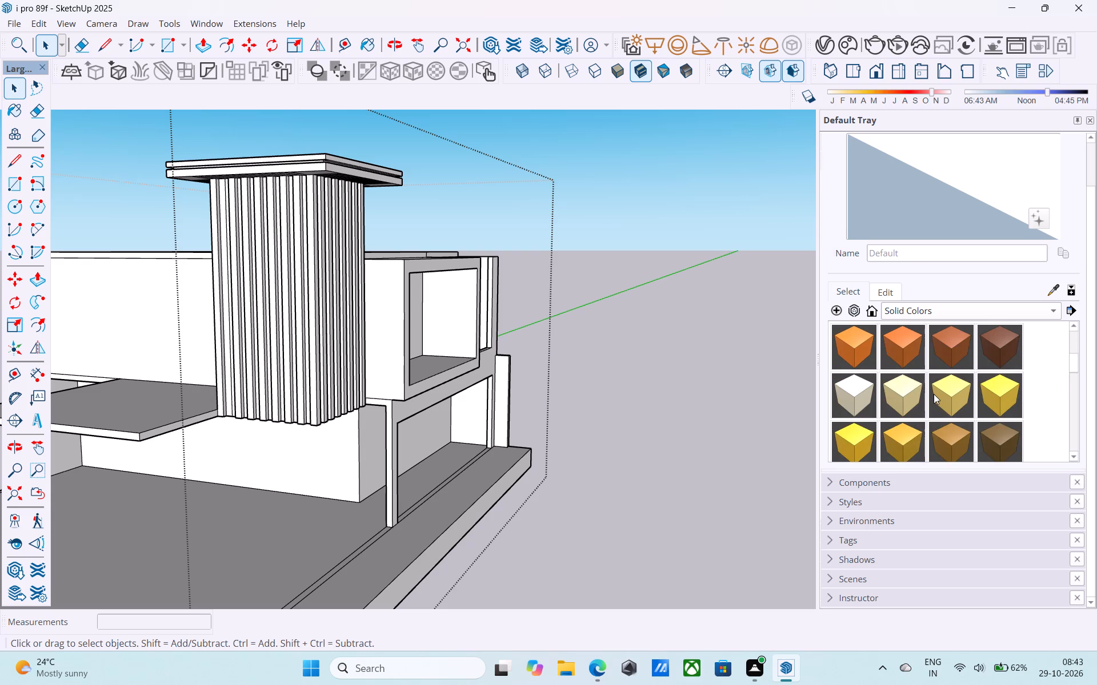
scroll(934, 394, down, 1)
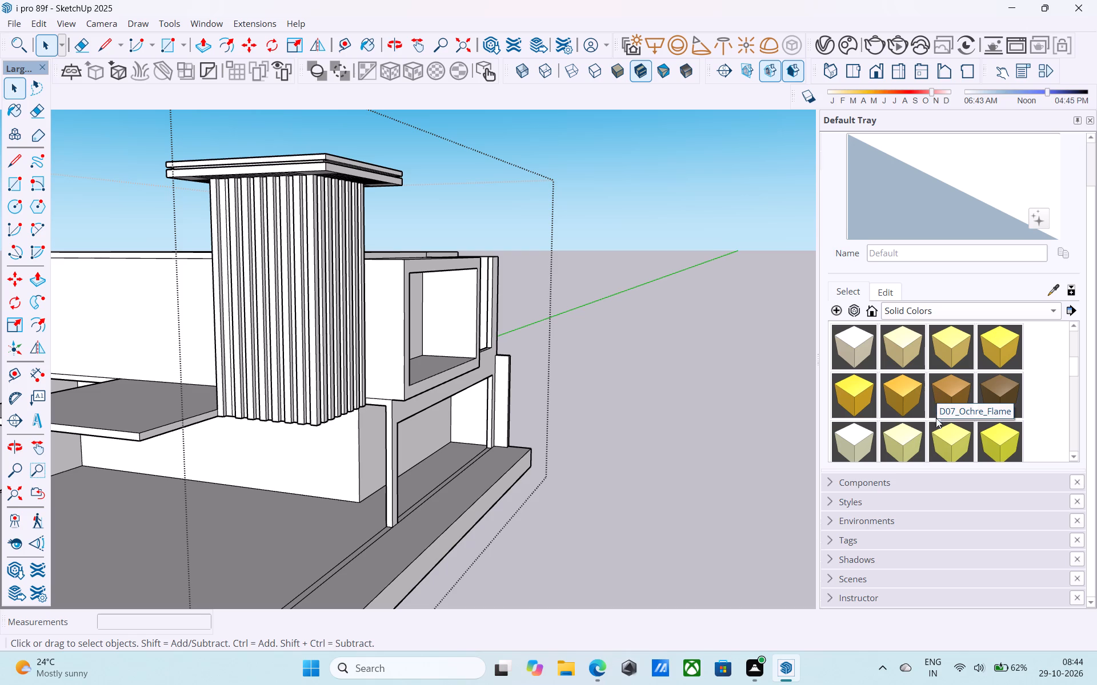
scroll(936, 412, down, 1)
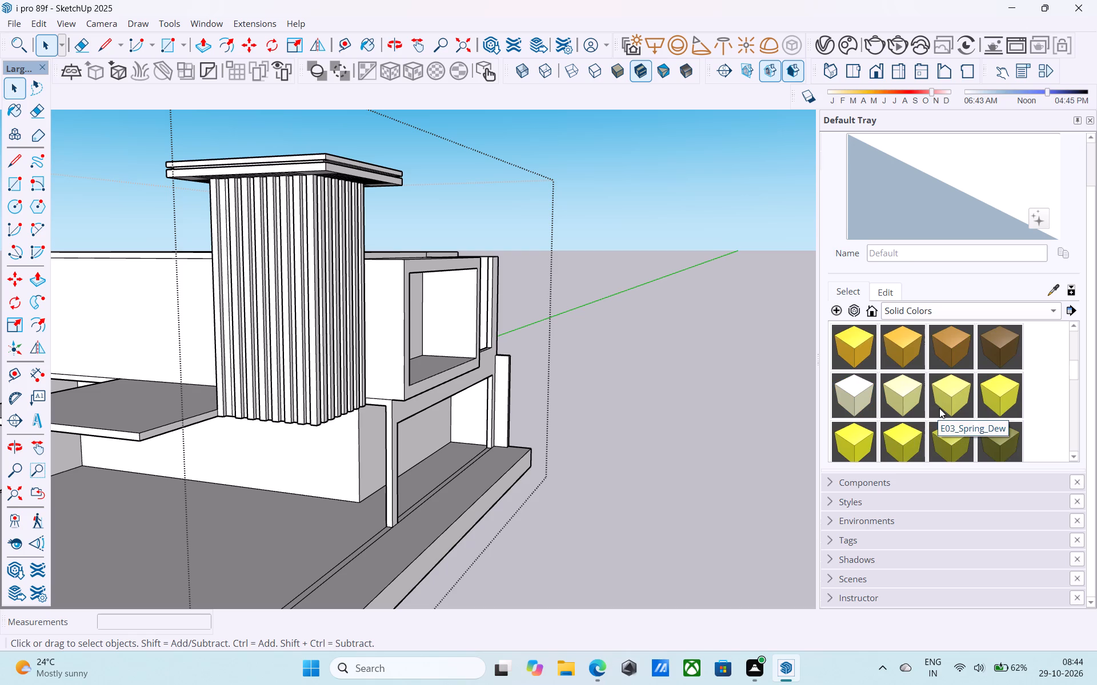
scroll(939, 408, up, 1)
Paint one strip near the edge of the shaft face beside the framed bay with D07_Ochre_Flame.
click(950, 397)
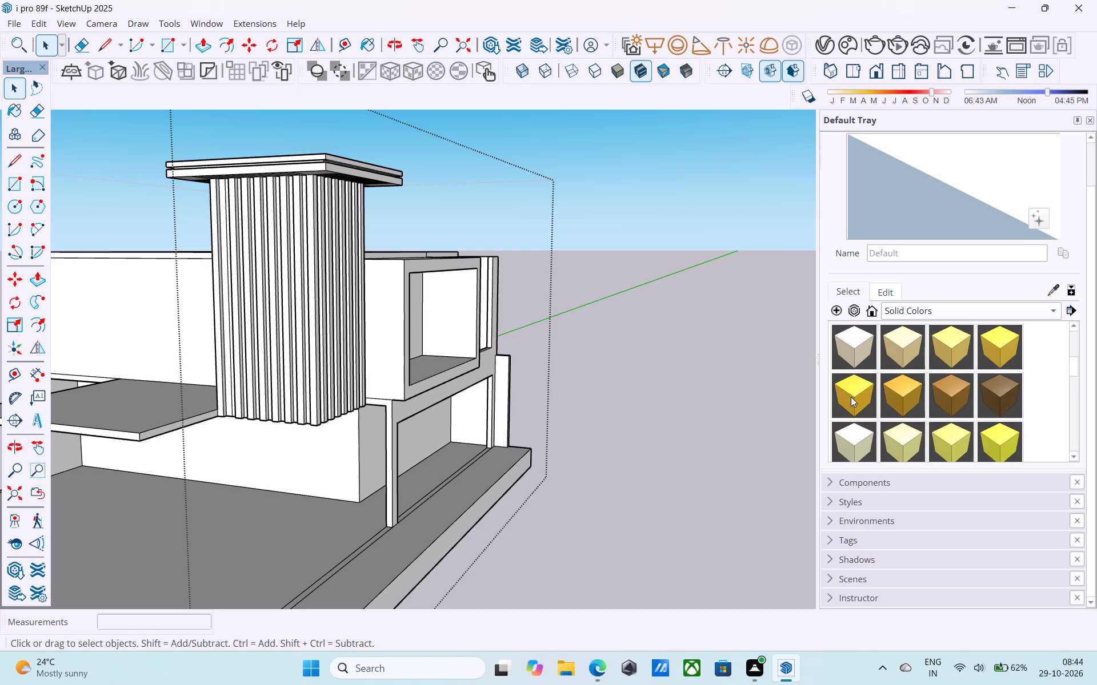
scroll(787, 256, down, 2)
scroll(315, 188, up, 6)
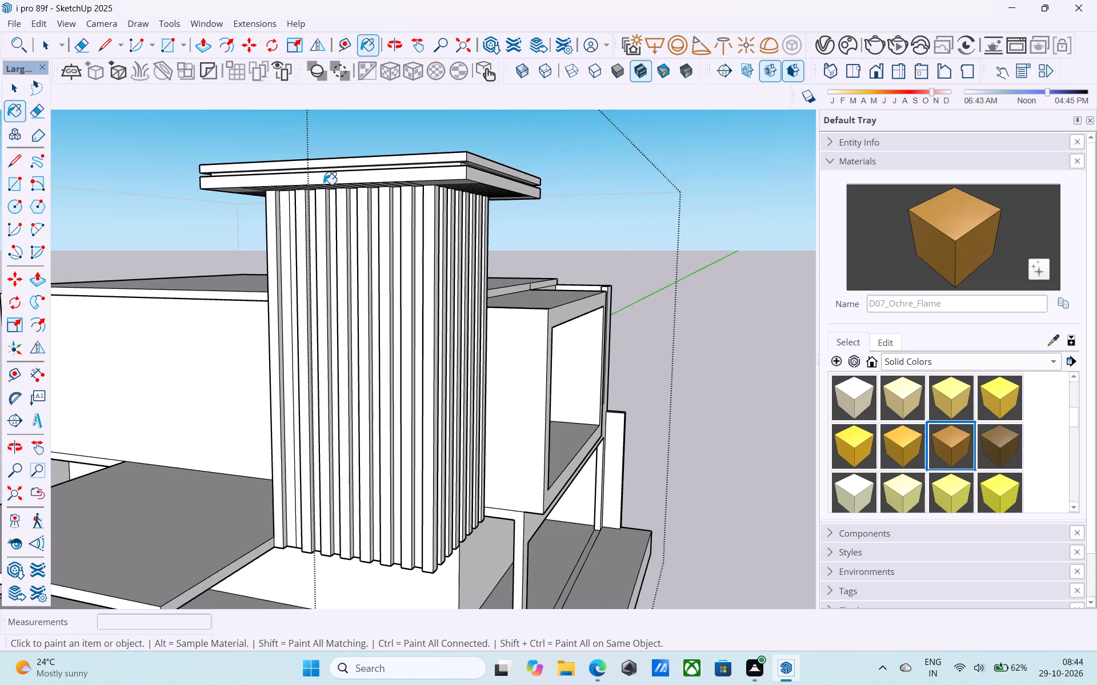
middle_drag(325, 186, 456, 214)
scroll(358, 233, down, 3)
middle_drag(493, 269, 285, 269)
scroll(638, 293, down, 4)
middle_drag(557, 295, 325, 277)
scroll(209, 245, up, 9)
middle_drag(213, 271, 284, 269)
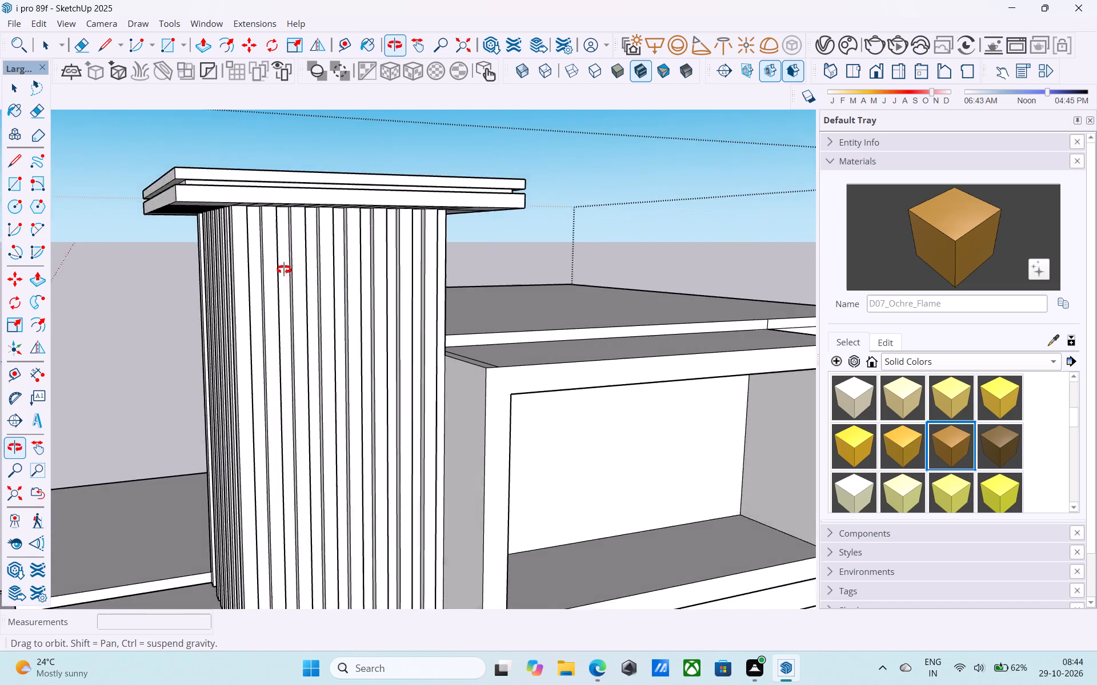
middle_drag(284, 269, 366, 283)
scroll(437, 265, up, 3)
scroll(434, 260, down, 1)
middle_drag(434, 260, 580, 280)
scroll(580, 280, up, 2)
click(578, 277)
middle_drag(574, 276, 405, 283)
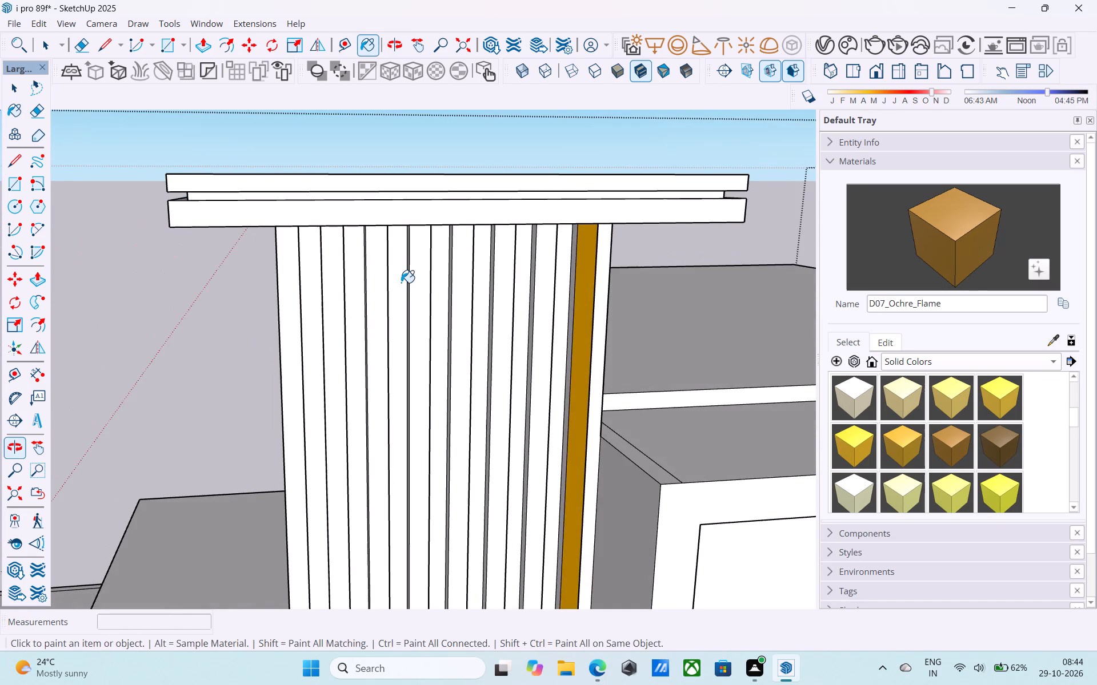
Repaint the ochre strip with D08_Bronzed_Mustard and apply the same colour to the five strips following it across the shaft face.
click(987, 441)
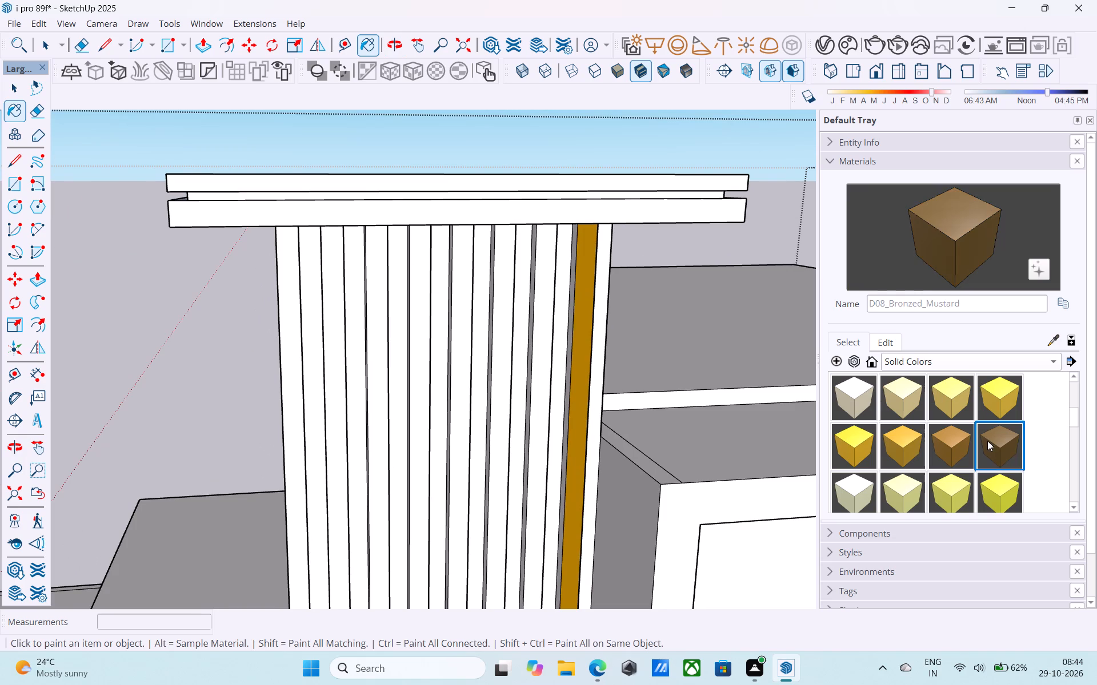
click(587, 262)
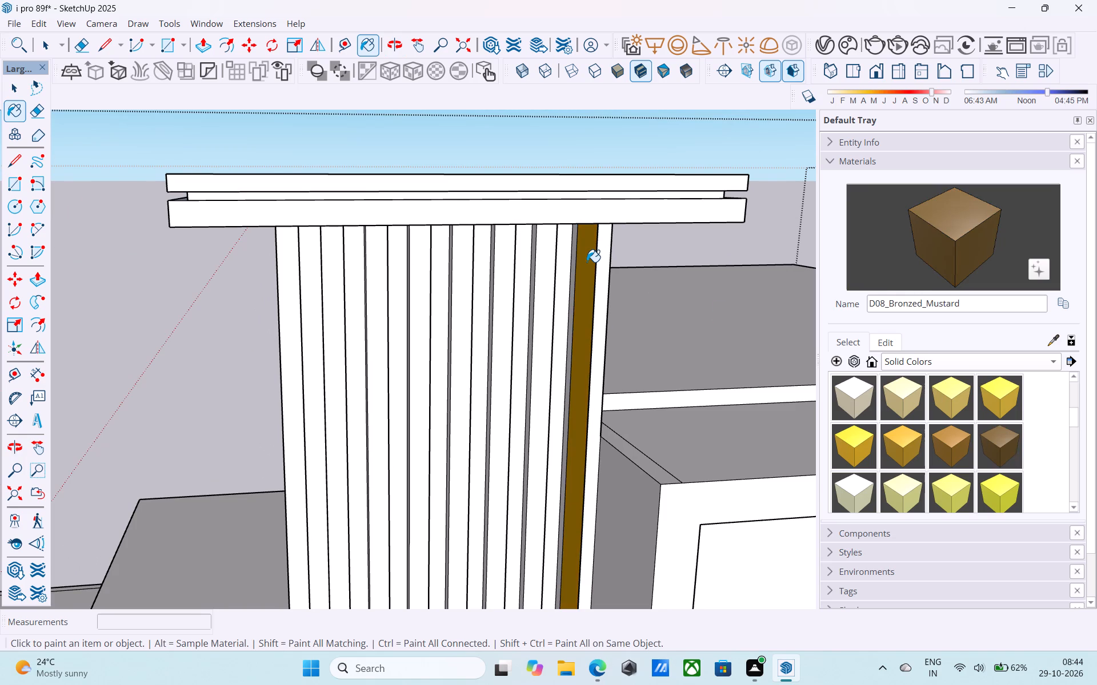
click(563, 285)
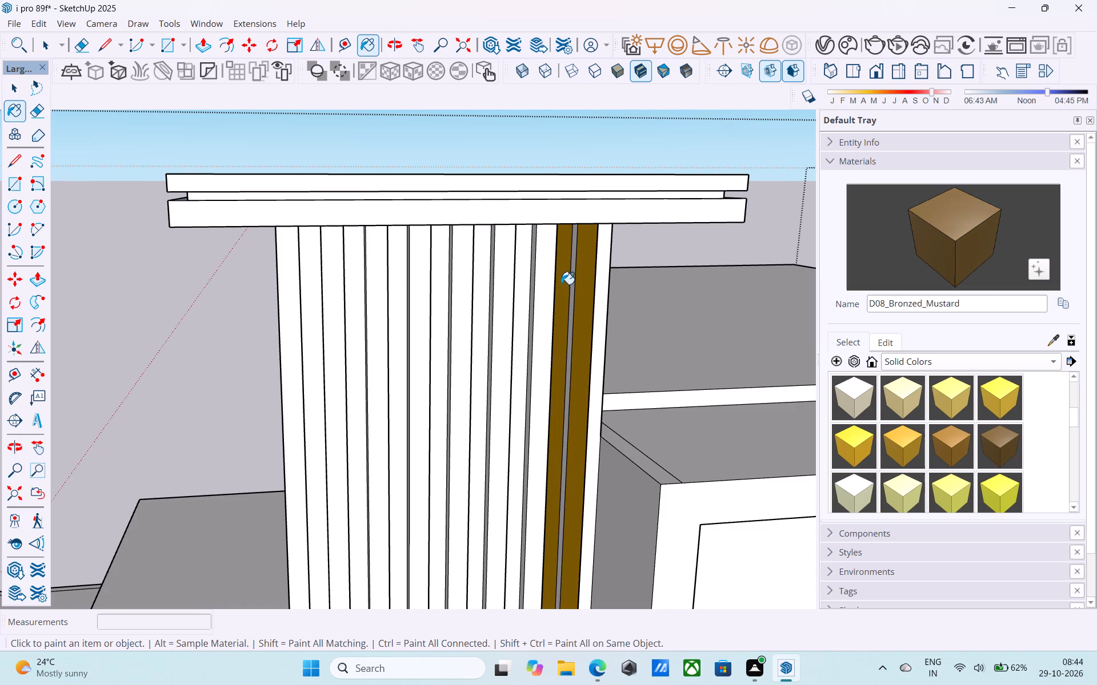
click(545, 273)
click(523, 276)
click(505, 287)
click(483, 296)
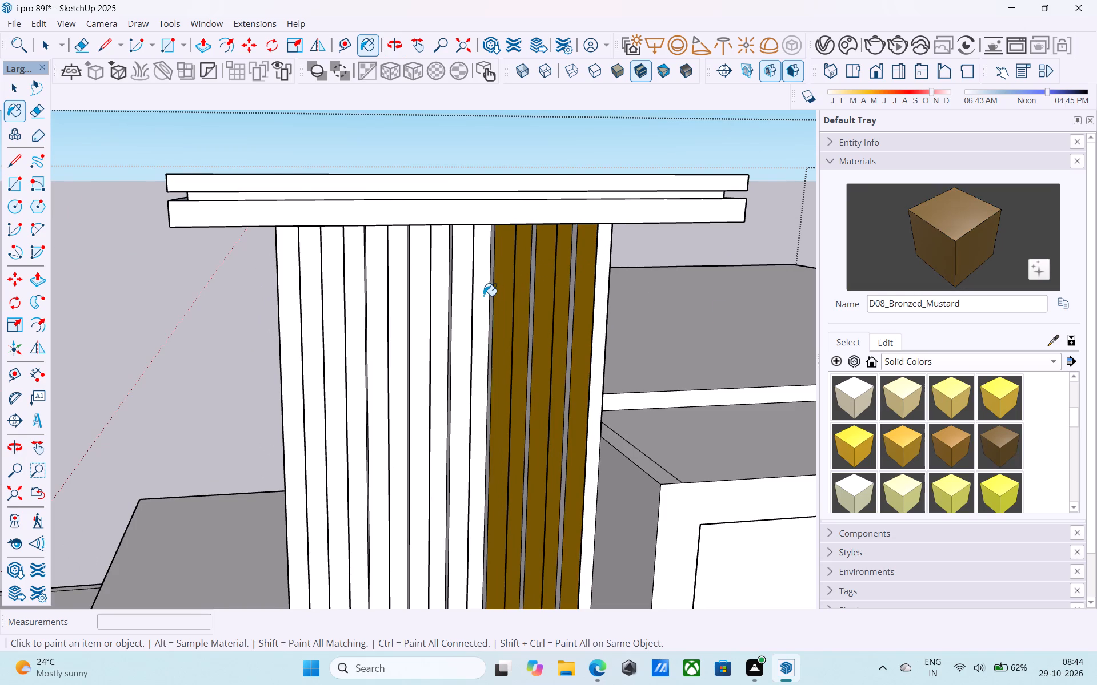
Paint the remaining front strips of the same shaft face with D08_Bronzed_Mustard, out to both corners.
click(462, 295)
click(446, 293)
click(418, 295)
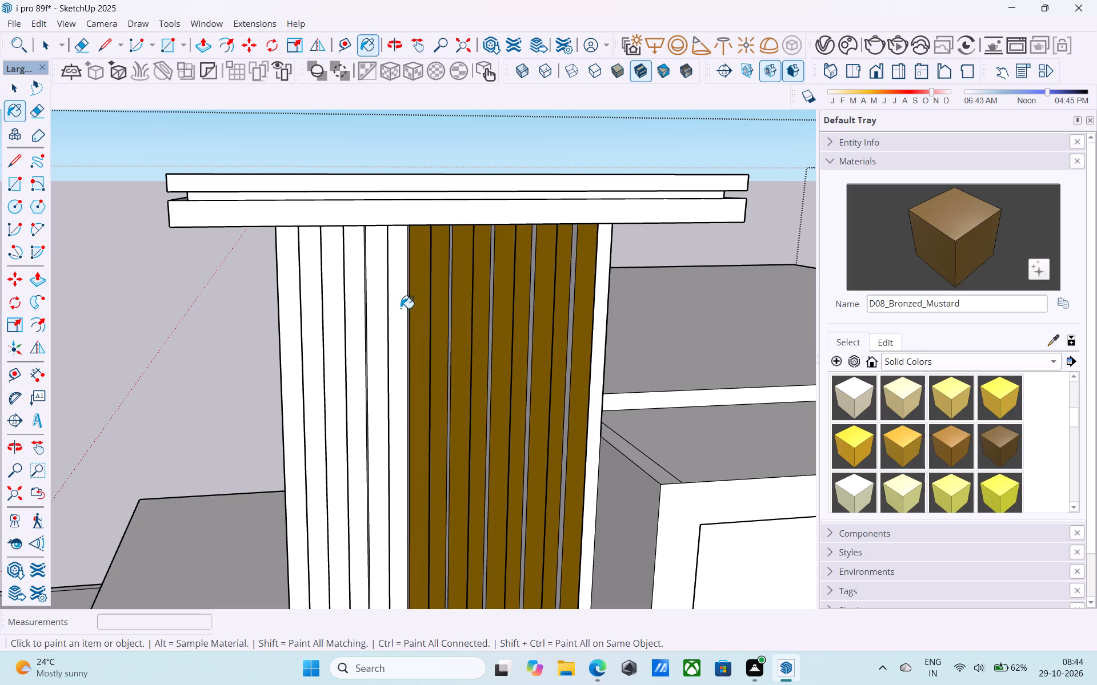
click(398, 307)
click(369, 305)
click(357, 299)
drag(341, 306, 336, 303)
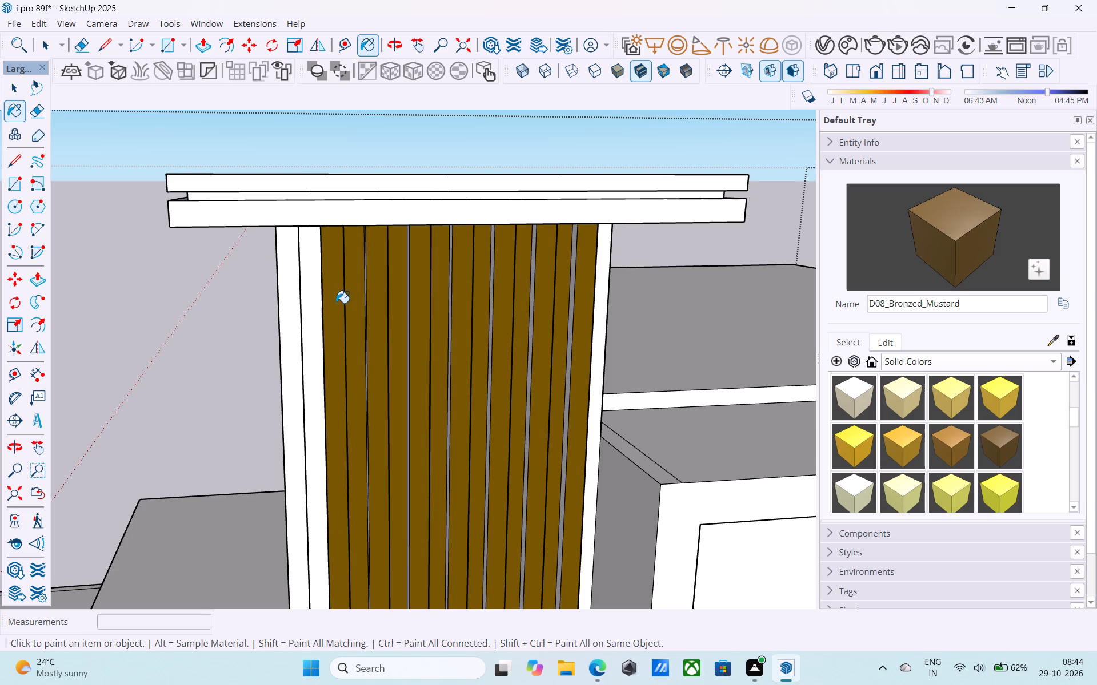
drag(312, 309, 306, 309)
click(298, 312)
middle_drag(307, 309, 359, 304)
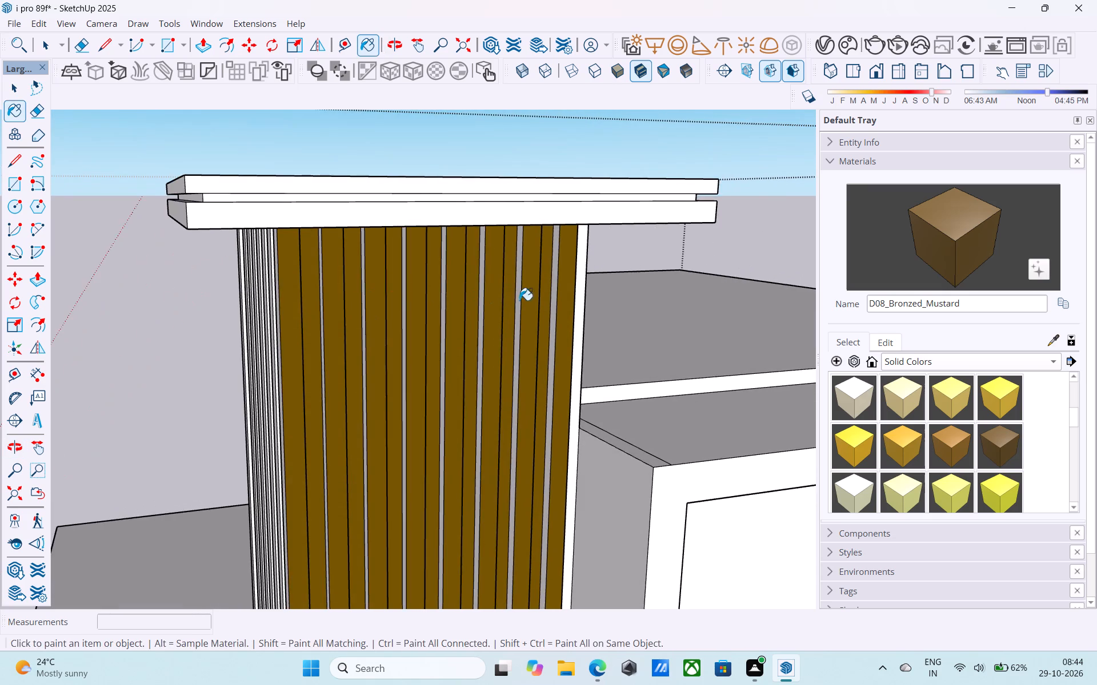
middle_drag(524, 299, 248, 300)
click(601, 305)
Examine the painted shaft face and its groove sides from several angles around the corner to the unpainted face.
middle_drag(571, 308, 736, 293)
scroll(525, 310, up, 2)
scroll(525, 310, down, 2)
middle_drag(522, 311, 616, 333)
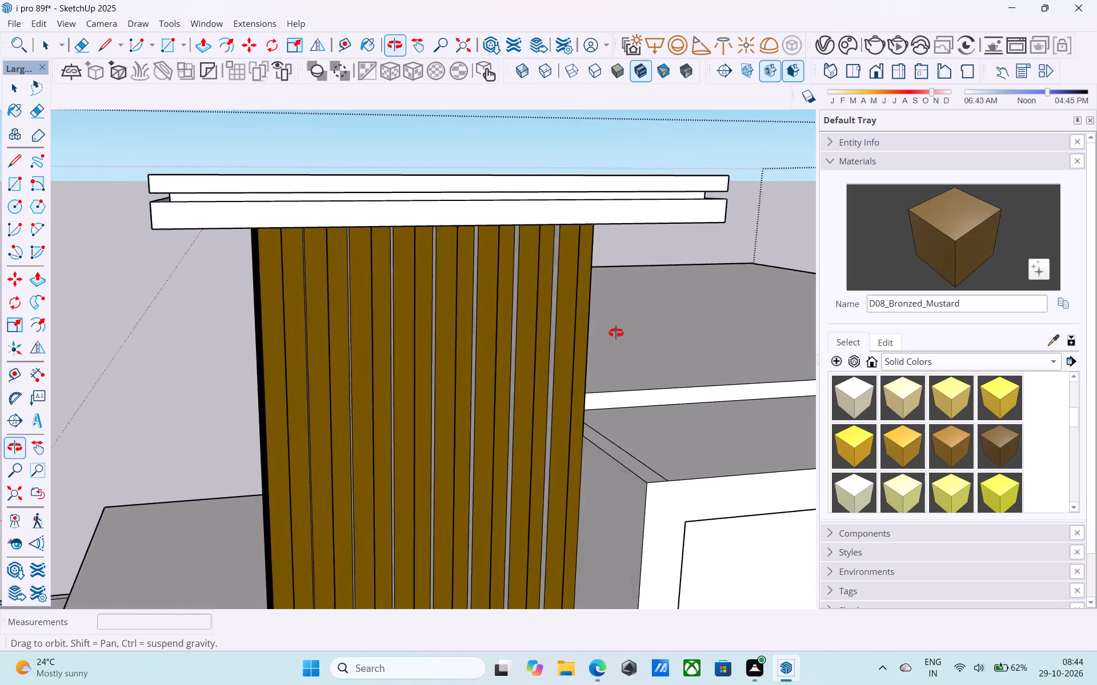
middle_drag(616, 333, 735, 332)
scroll(485, 335, up, 2)
scroll(310, 358, up, 1)
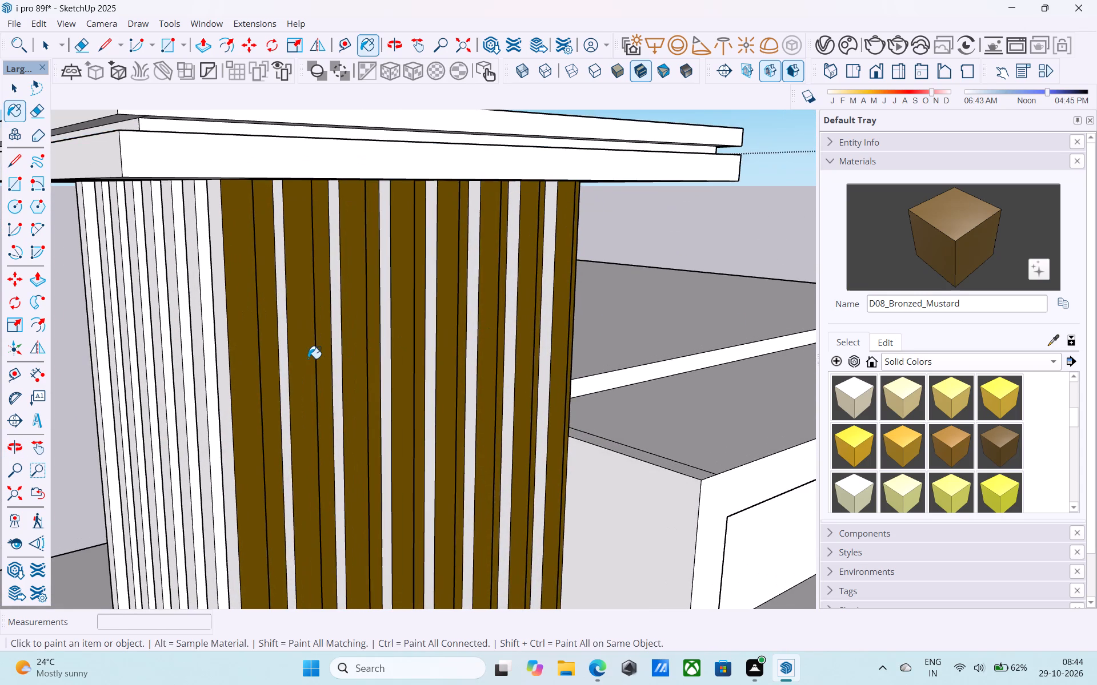
middle_drag(307, 359, 169, 343)
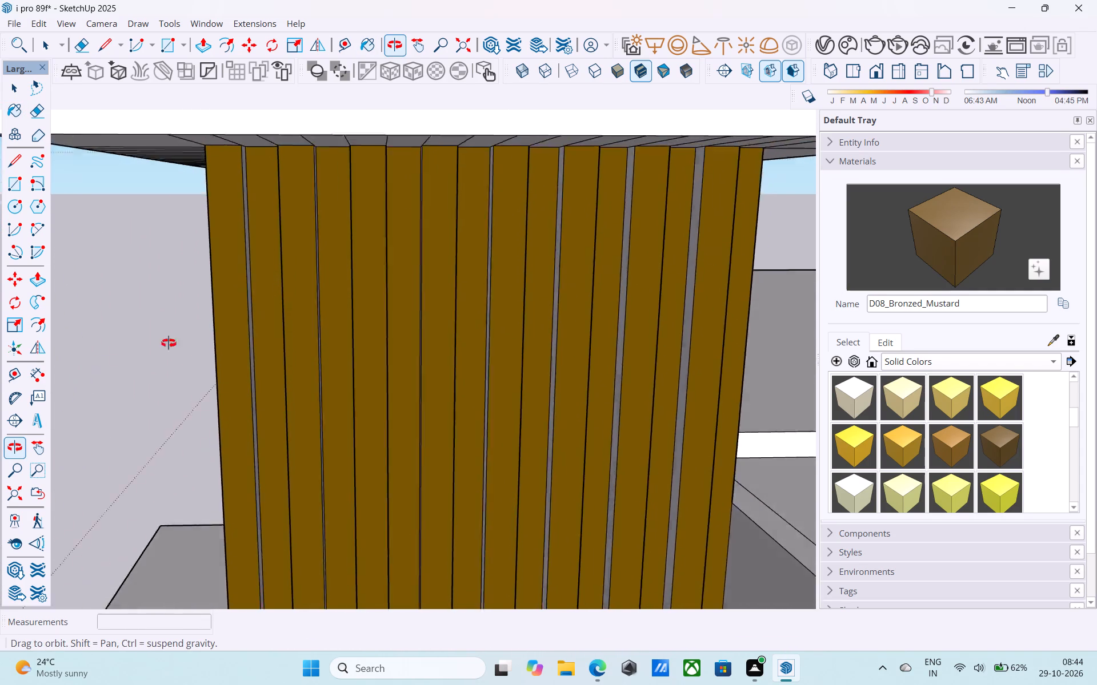
middle_drag(169, 343, 307, 331)
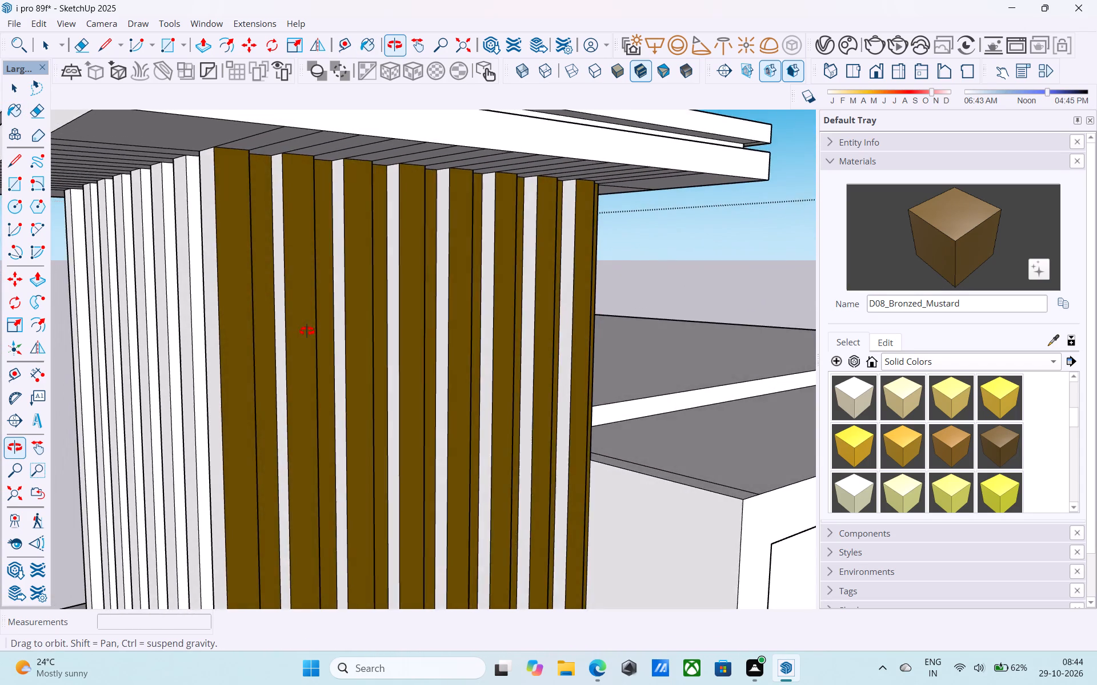
middle_drag(307, 331, 465, 332)
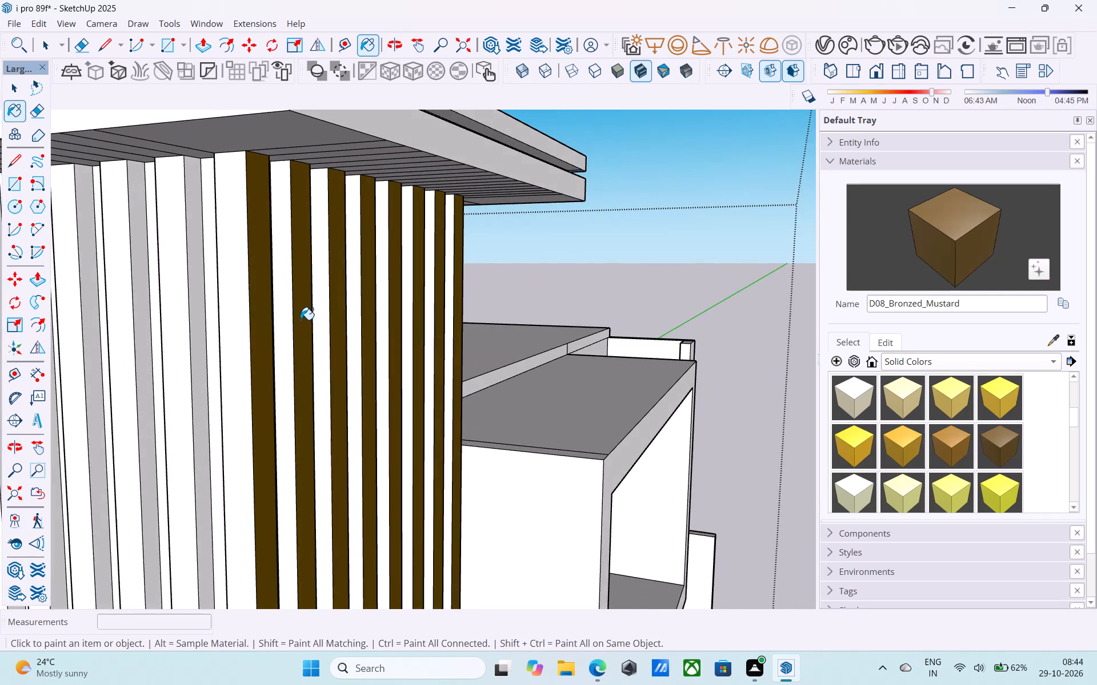
Paint the eight alternate raised strips across the adjacent shaft face with D08_Bronzed_Mustard, skipping the strips between them.
scroll(301, 319, up, 2)
scroll(362, 283, down, 7)
click(298, 274)
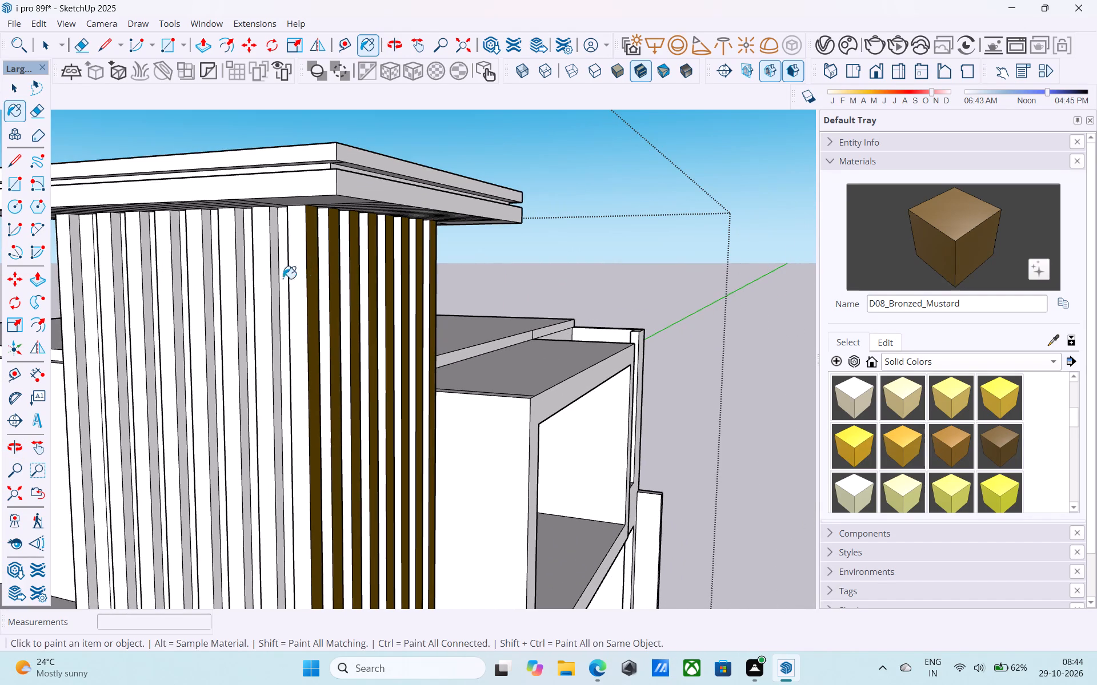
click(263, 277)
scroll(436, 281, down, 4)
middle_drag(327, 289, 357, 297)
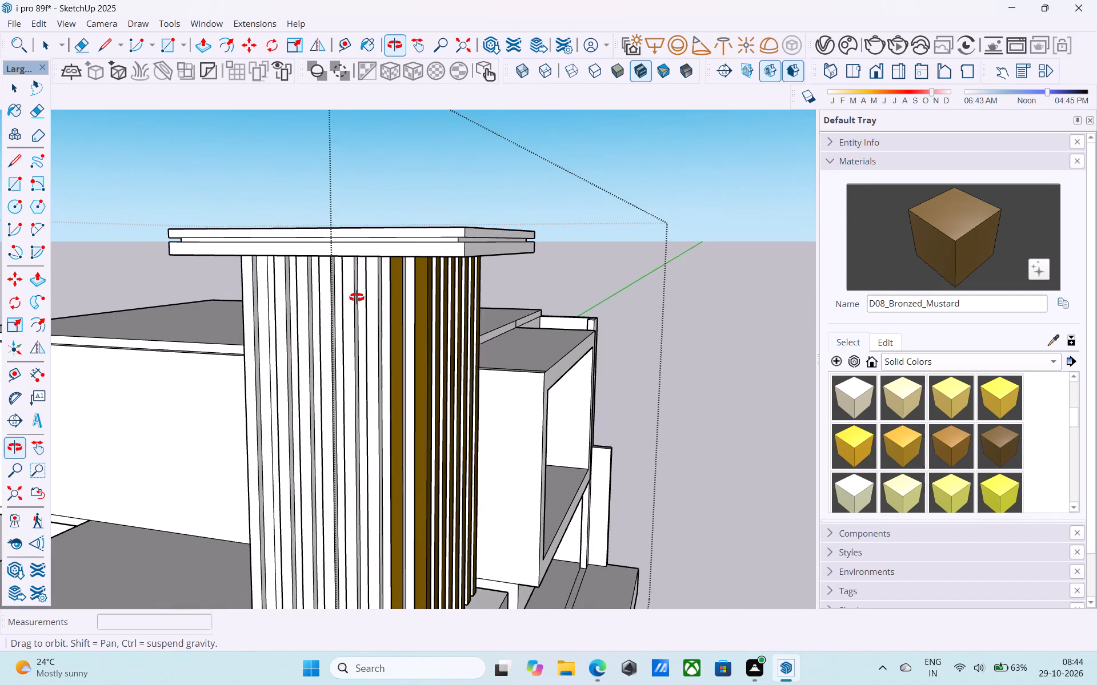
middle_drag(357, 297, 367, 295)
scroll(387, 305, up, 3)
click(402, 311)
click(367, 303)
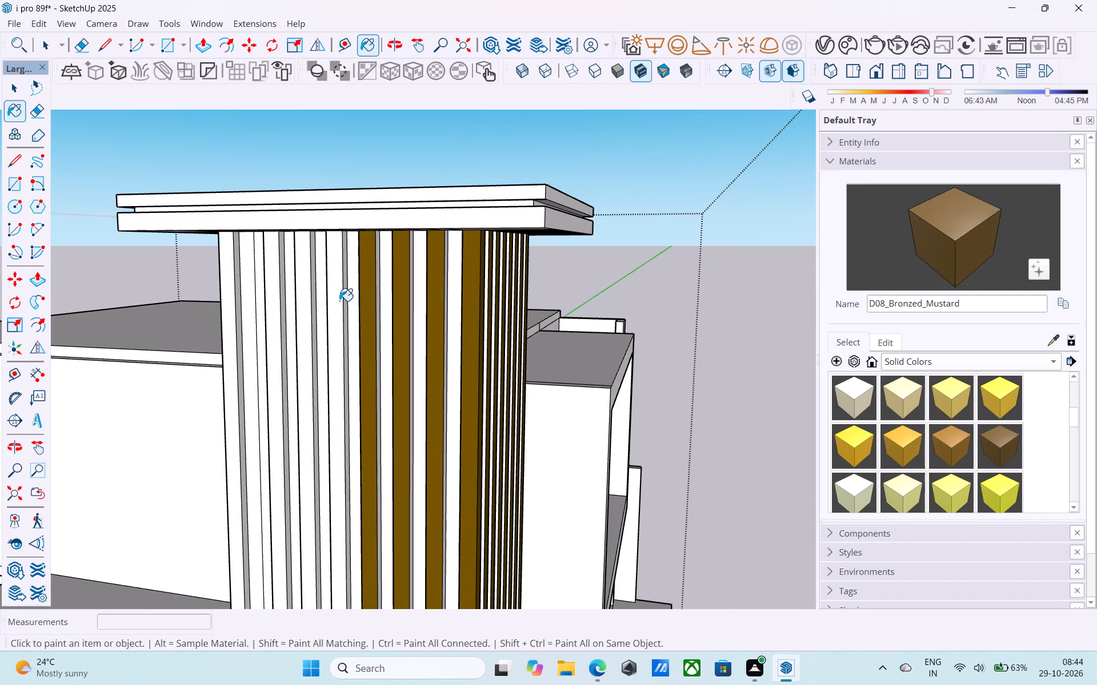
click(339, 300)
click(307, 305)
click(275, 296)
click(227, 304)
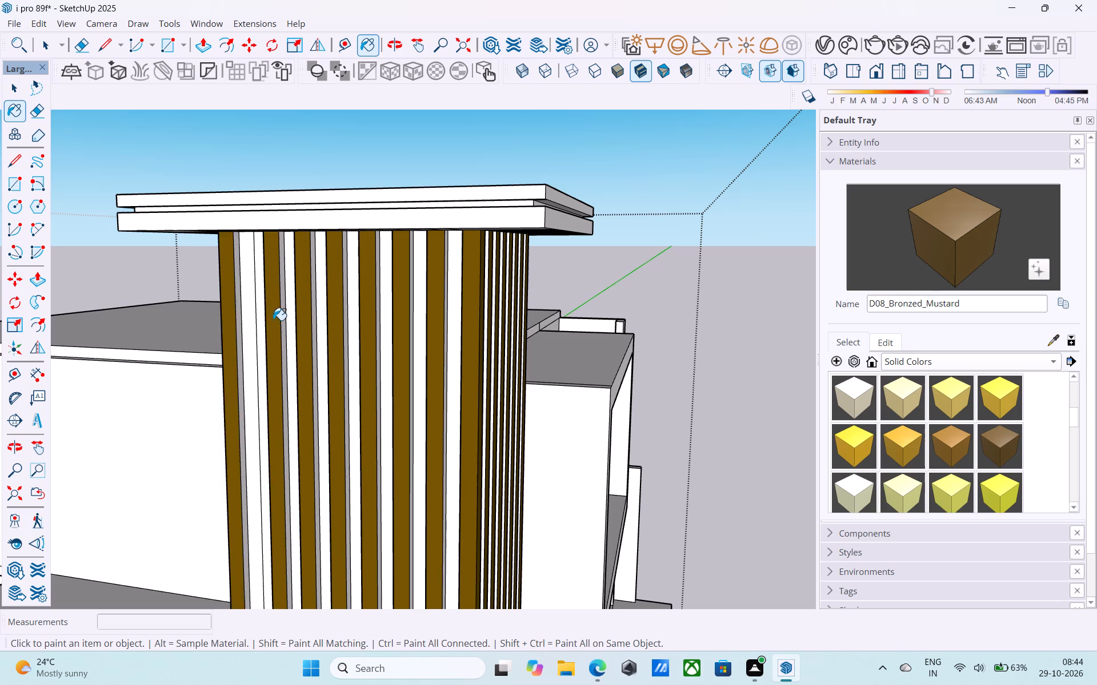
Paint the two adjoining strips beside the far corner strip of that face with D08_Bronzed_Mustard.
scroll(279, 323, down, 3)
middle_drag(371, 336, 441, 329)
scroll(543, 276, down, 4)
scroll(206, 337, up, 7)
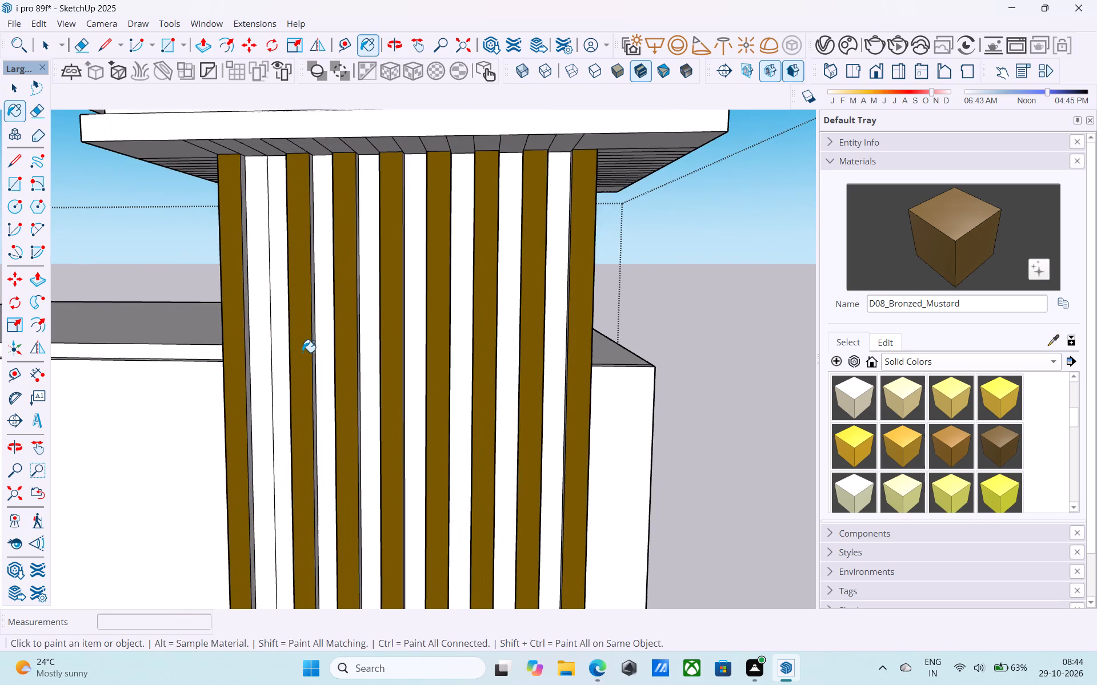
scroll(302, 352, up, 1)
click(289, 345)
click(265, 340)
middle_drag(289, 346, 497, 352)
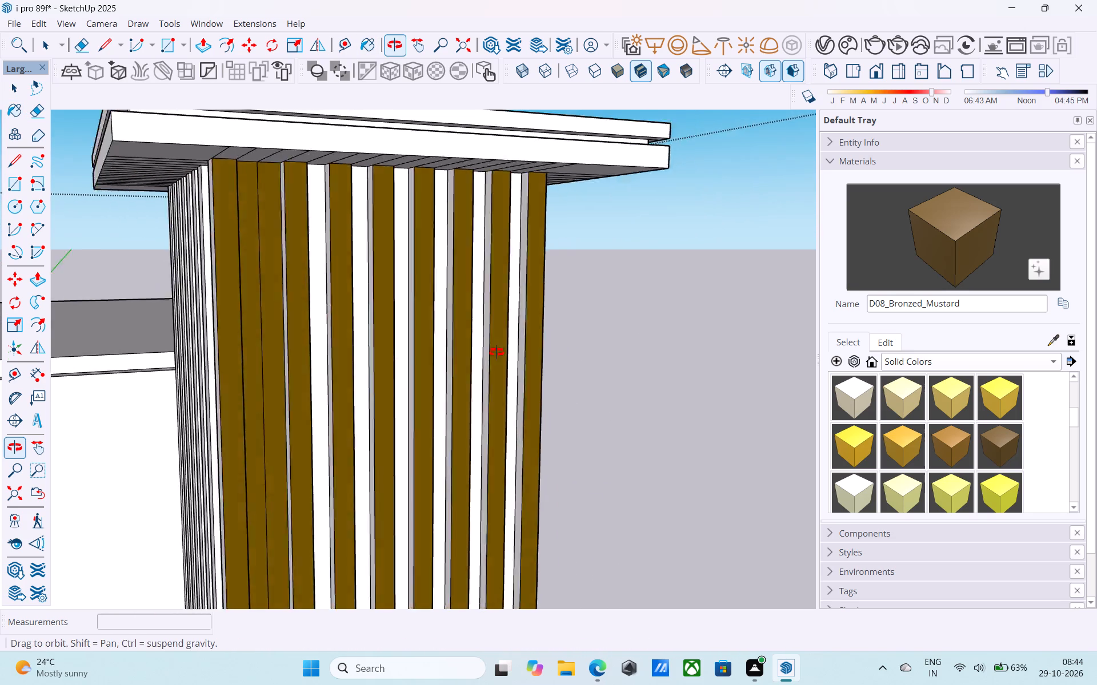
middle_drag(497, 352, 179, 366)
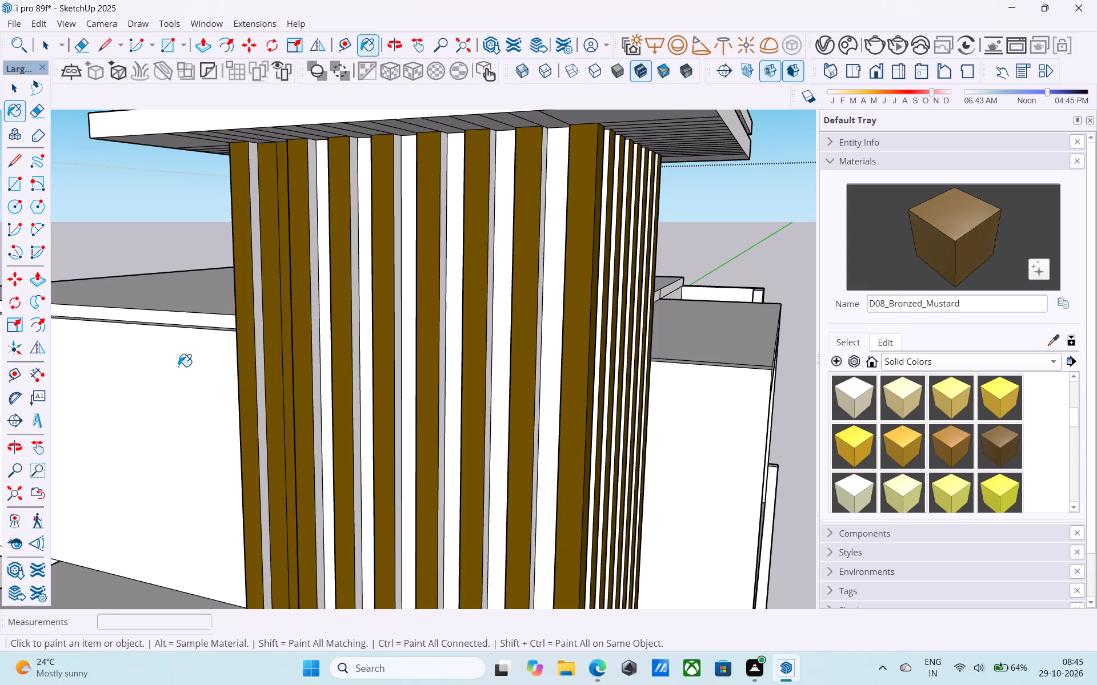
Paint the remaining white recessed strips and visible groove sides across the same shaft face with D08_Bronzed_Mustard.
click(319, 365)
click(327, 370)
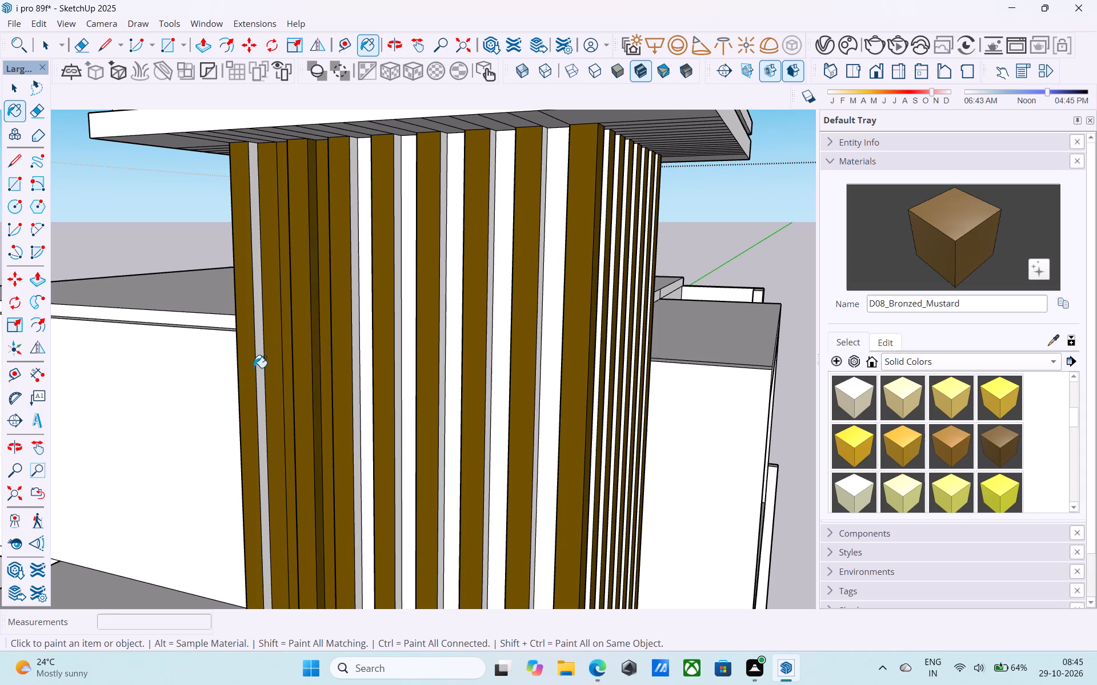
click(258, 365)
click(364, 354)
click(357, 349)
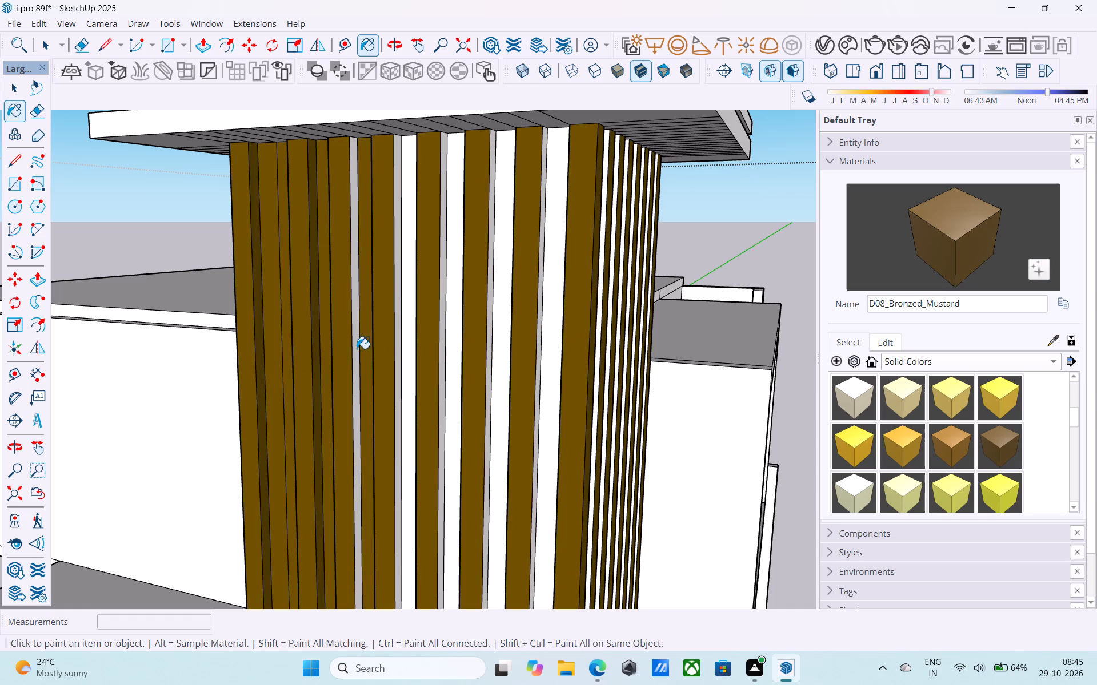
click(409, 345)
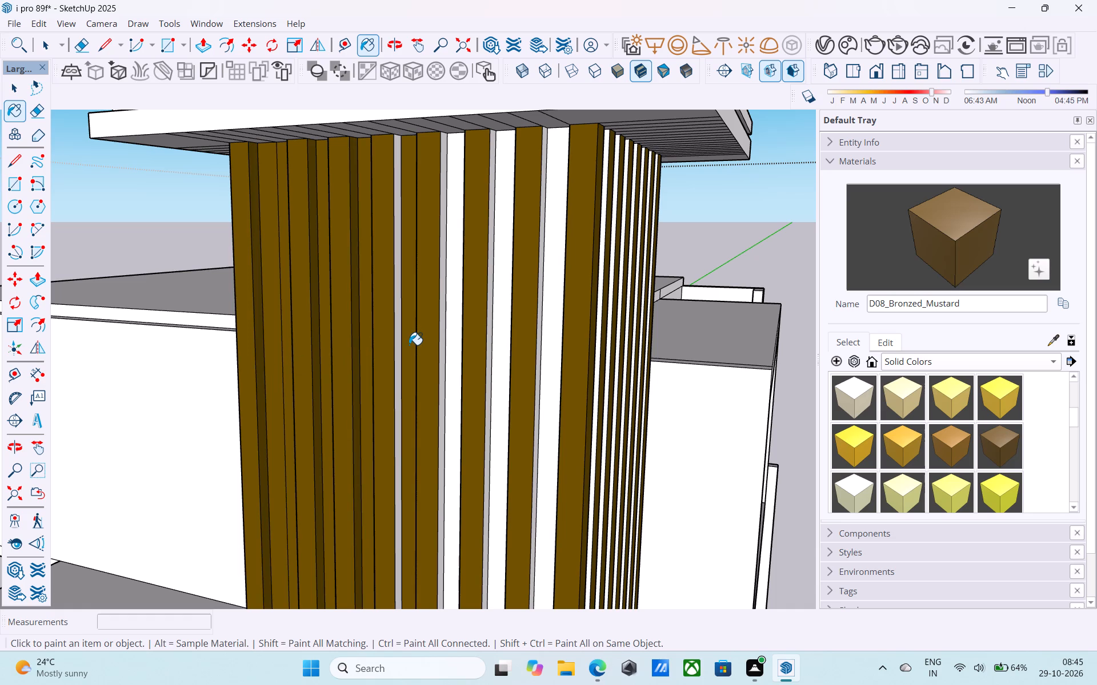
click(398, 346)
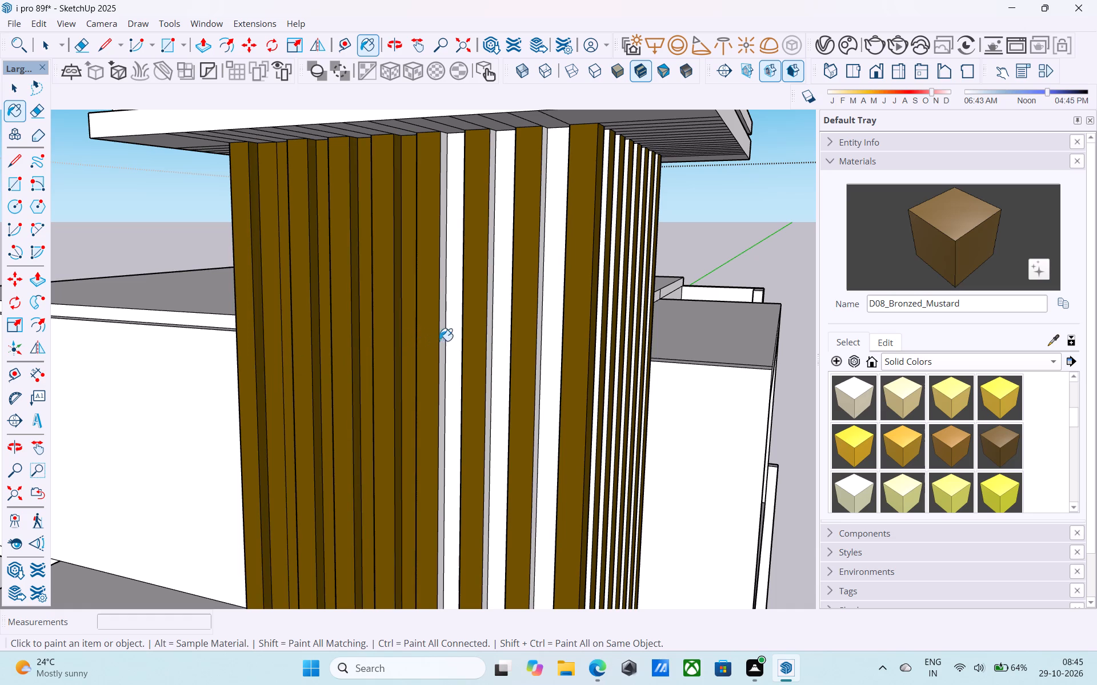
click(450, 336)
click(440, 330)
click(444, 325)
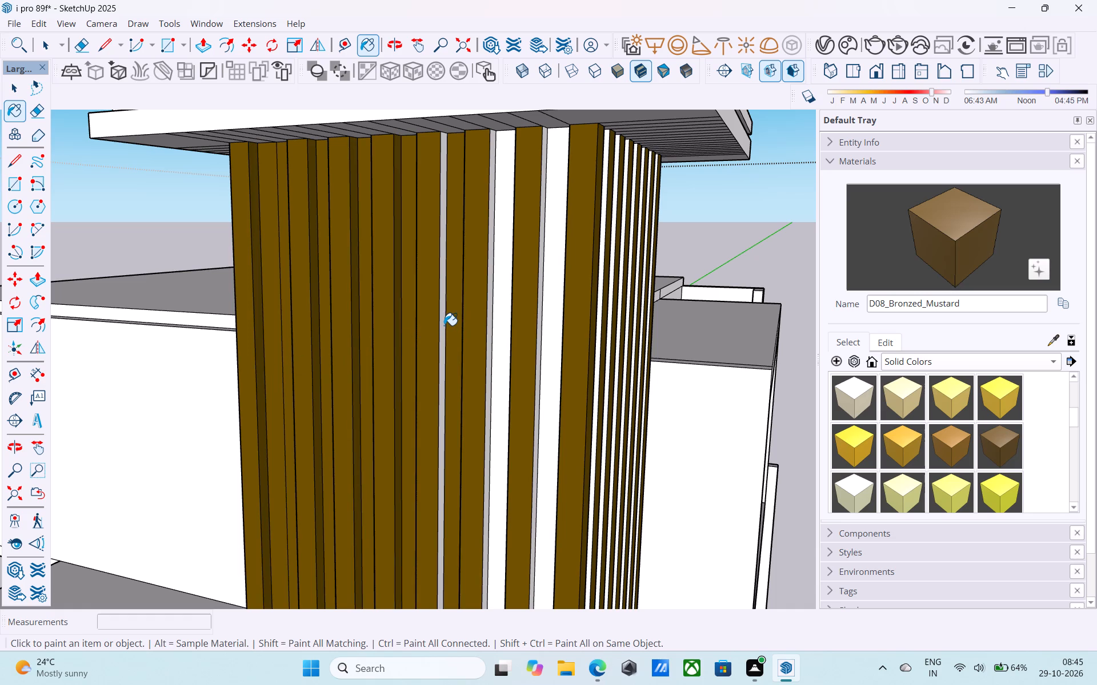
click(491, 324)
click(498, 329)
click(544, 320)
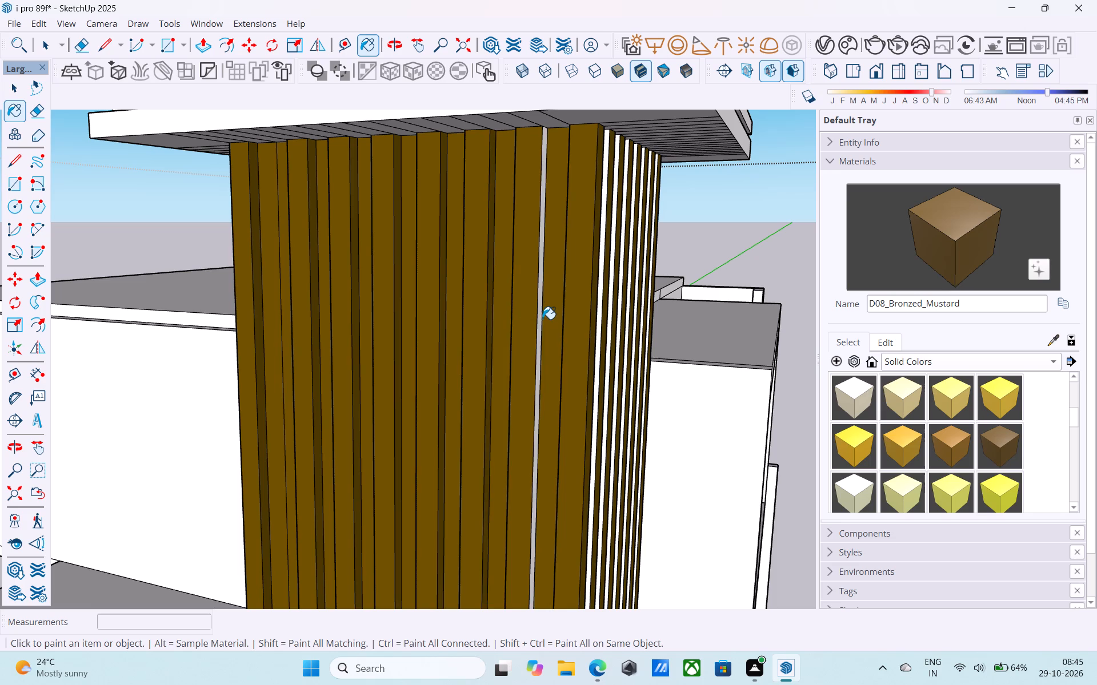
click(541, 317)
Paint the opposite groove sides of that face, seen from the unpainted fluted face's side, with D08_Bronzed_Mustard.
scroll(470, 327, down, 4)
middle_drag(466, 328, 884, 328)
scroll(356, 333, up, 3)
click(356, 333)
click(395, 321)
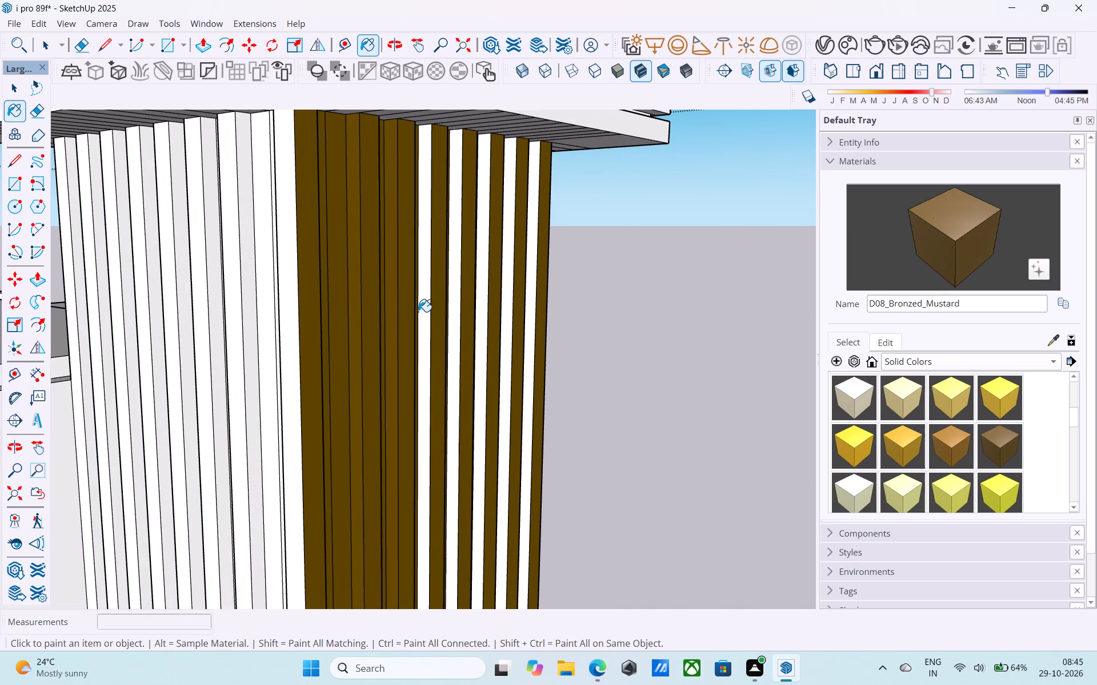
click(419, 311)
click(448, 301)
click(453, 305)
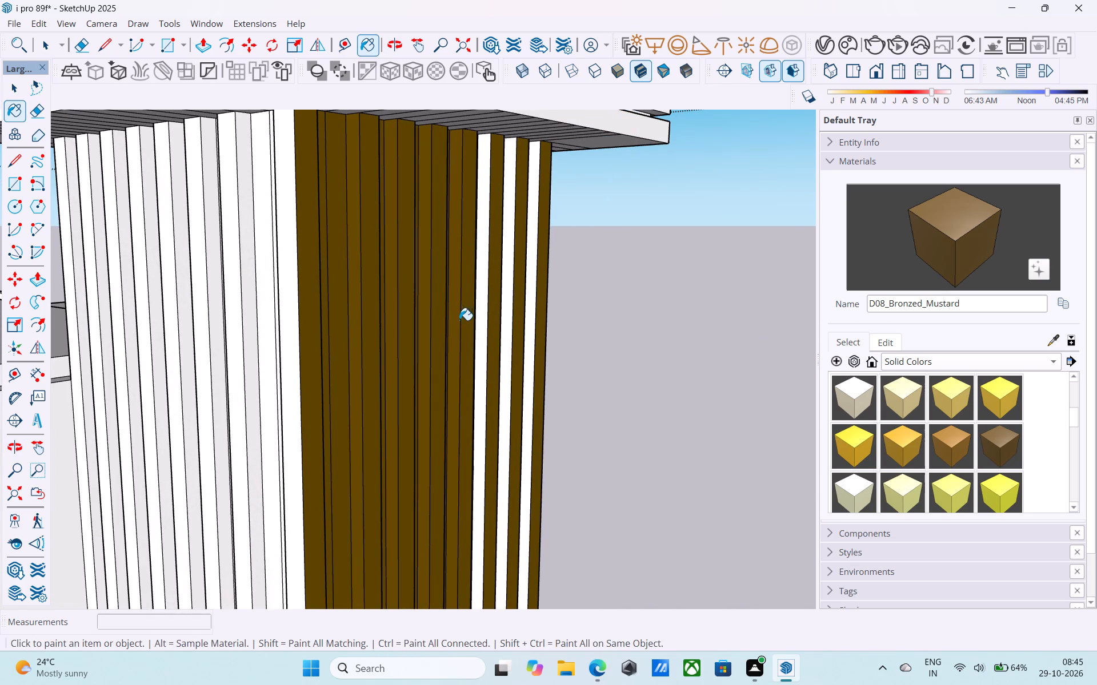
click(482, 305)
click(508, 306)
click(534, 303)
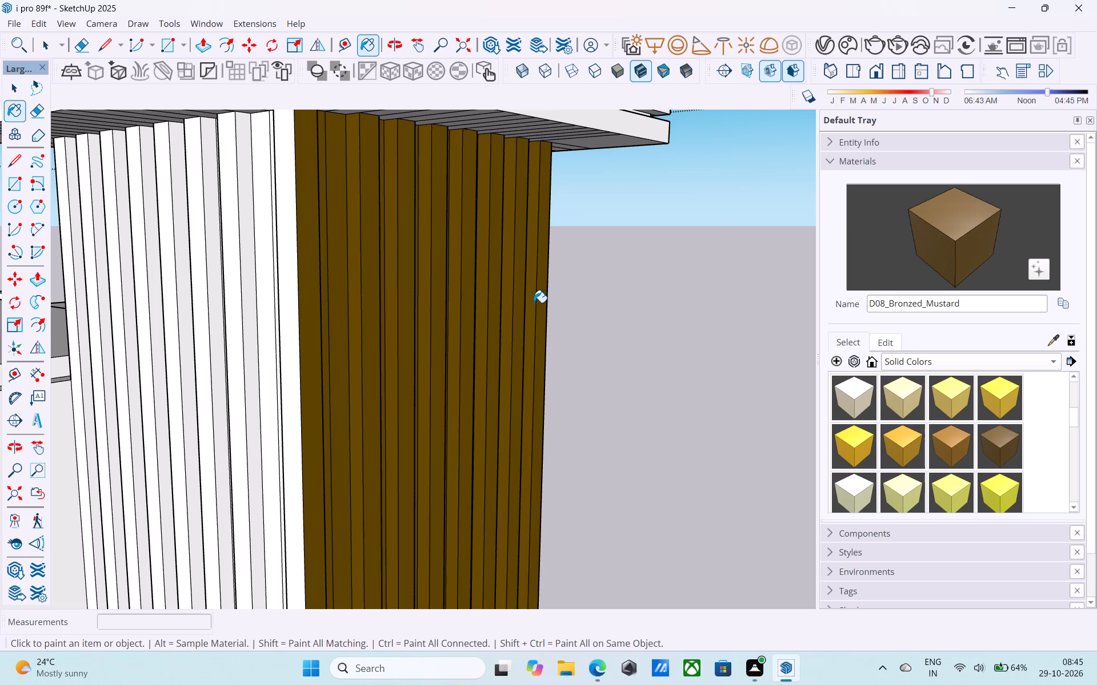
Paint the white groove sides of the other bronzed shaft face, seen from the shared corner, with D08_Bronzed_Mustard.
scroll(534, 303, down, 3)
middle_drag(531, 303, 150, 284)
scroll(398, 342, down, 4)
middle_drag(512, 346, 395, 339)
middle_drag(438, 357, 463, 383)
scroll(447, 392, up, 6)
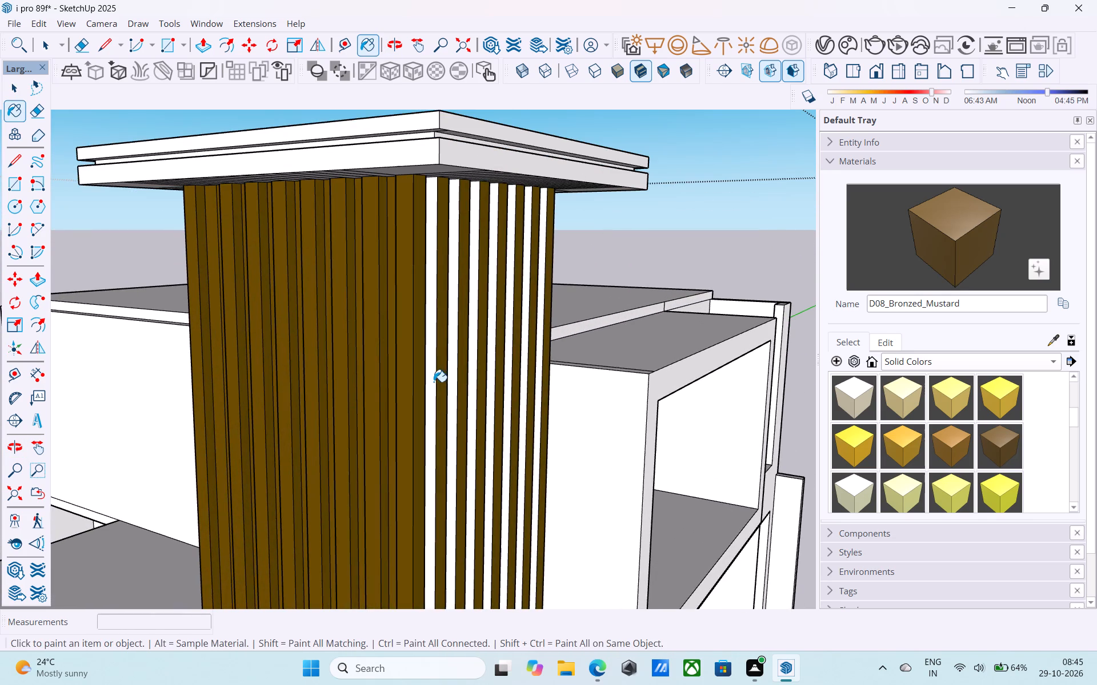
click(431, 381)
click(451, 357)
click(470, 354)
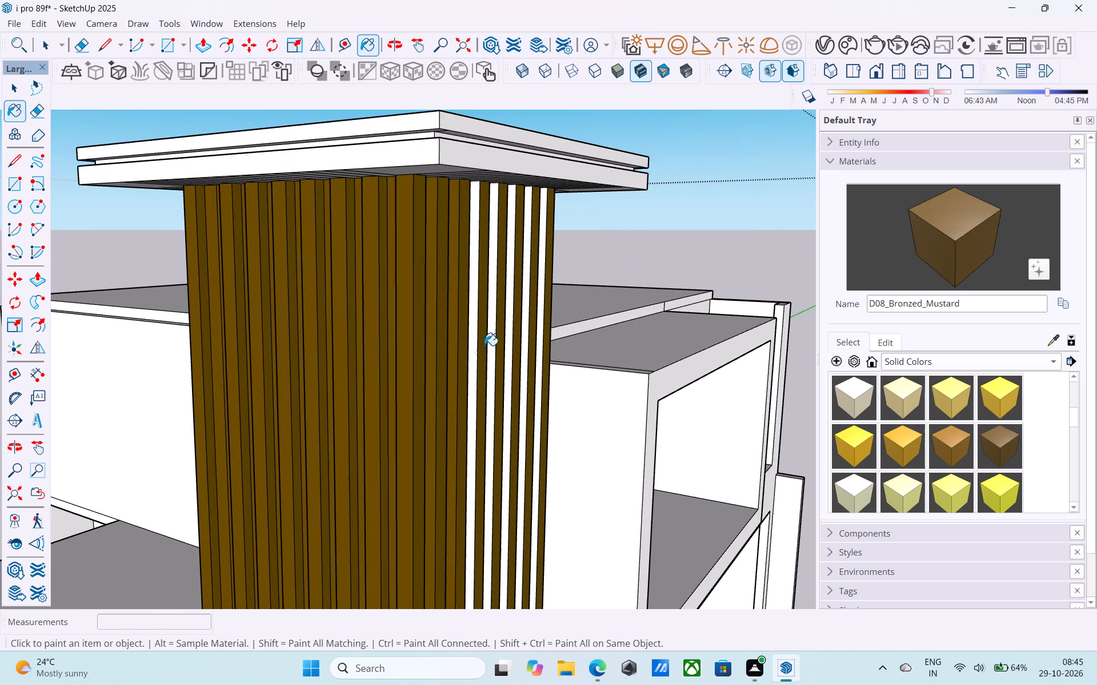
click(490, 340)
click(509, 332)
click(522, 323)
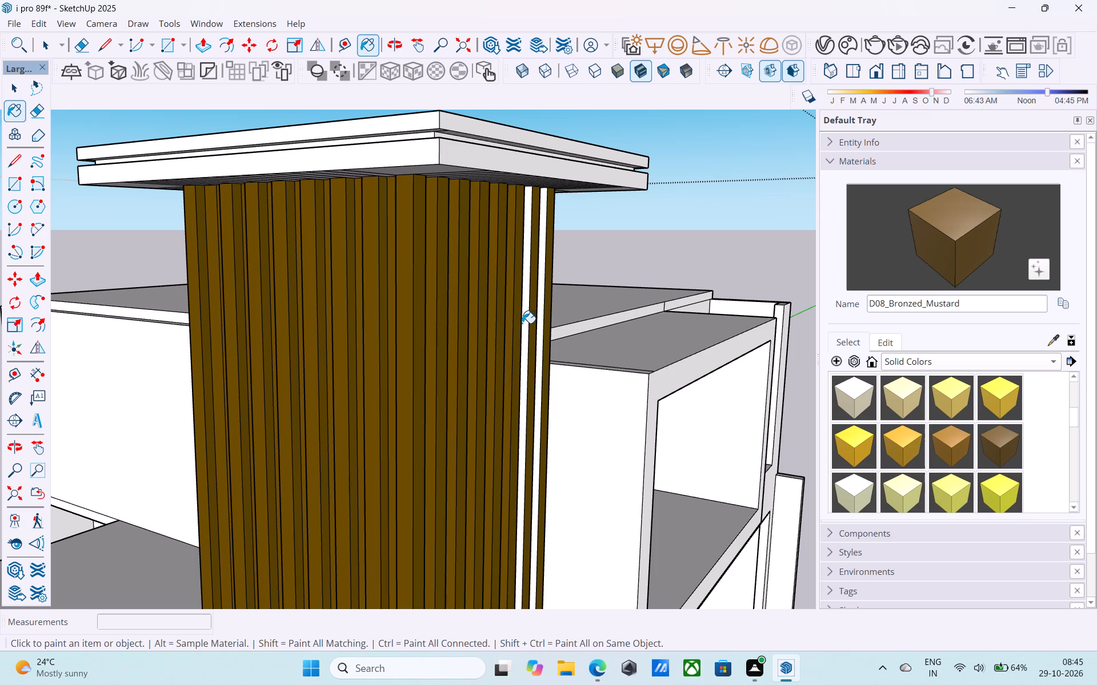
click(526, 324)
click(543, 318)
Paint the opposite groove sides of that face, seen from the framed bay's side, with D08_Bronzed_Mustard.
scroll(543, 318, down, 4)
middle_drag(504, 332, 321, 341)
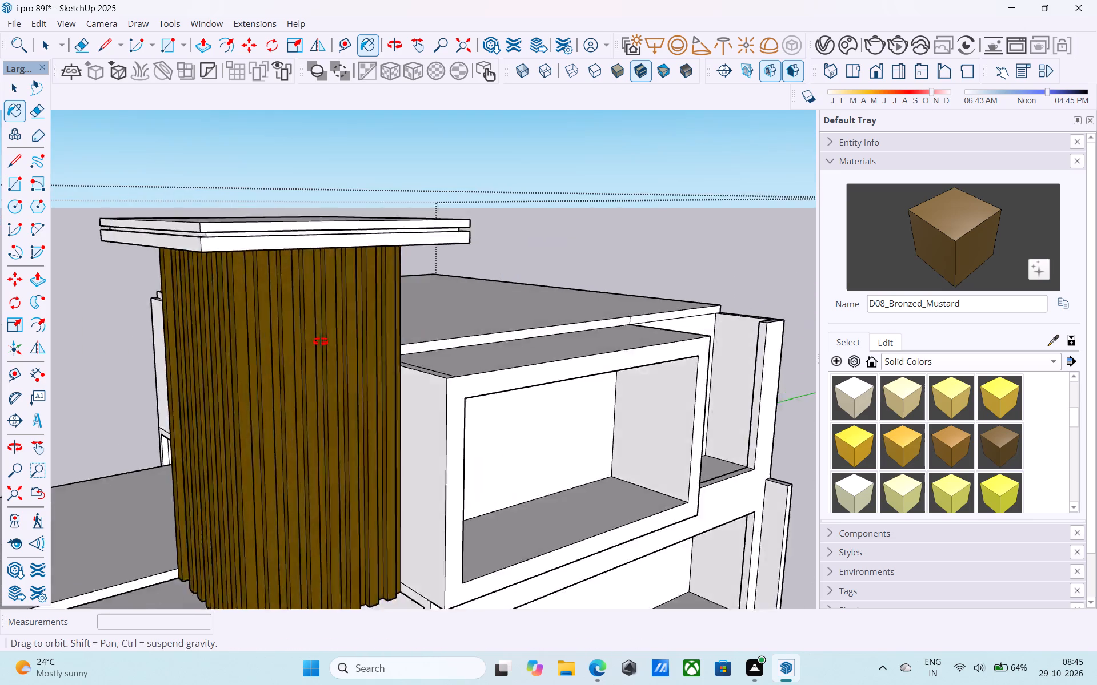
middle_drag(321, 341, 250, 341)
scroll(604, 312, down, 5)
middle_drag(558, 379, 296, 402)
scroll(206, 349, up, 8)
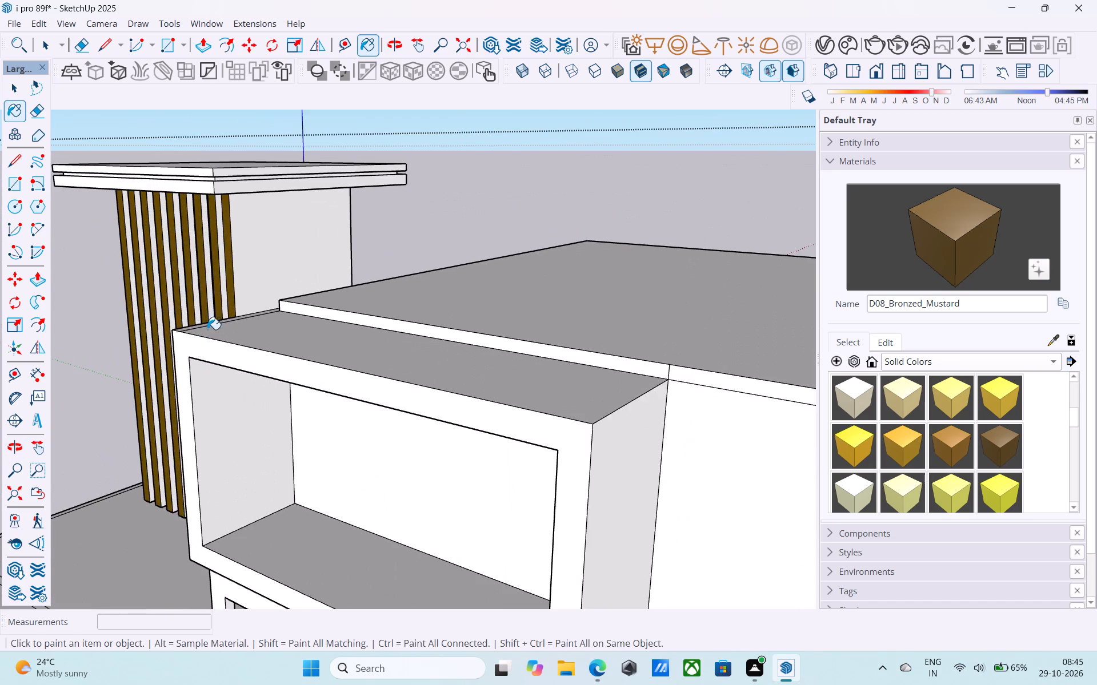
scroll(220, 281, up, 7)
click(223, 277)
scroll(223, 277, down, 3)
middle_drag(223, 277, 365, 329)
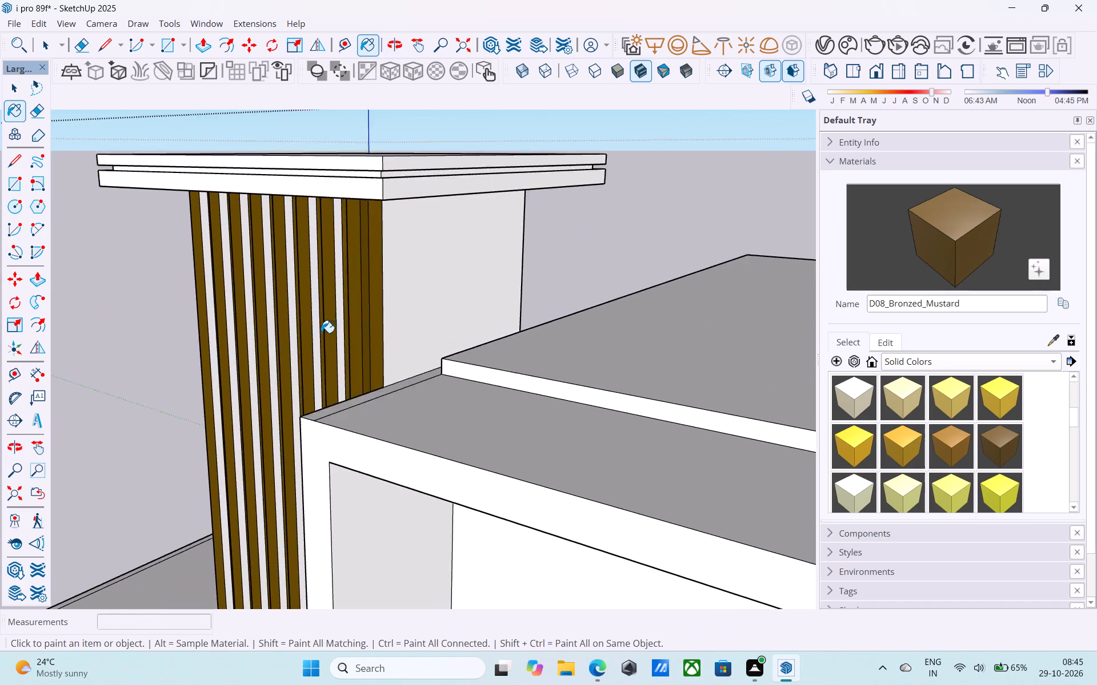
scroll(321, 333, up, 6)
click(356, 336)
click(311, 318)
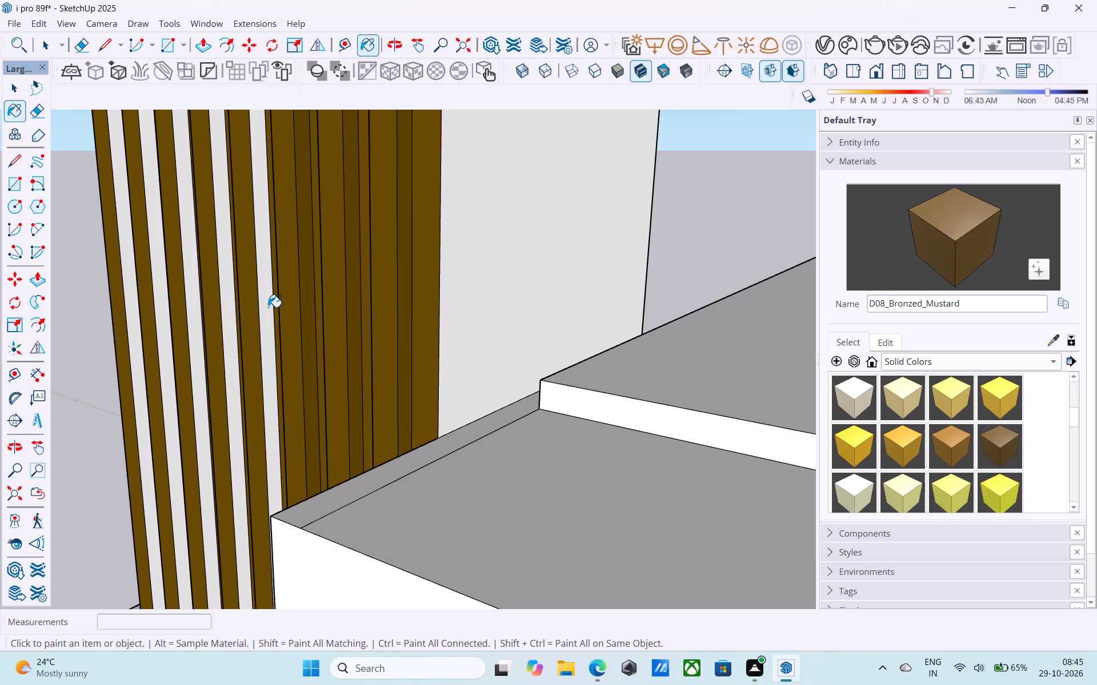
click(268, 307)
click(233, 291)
shift+middle_drag(215, 284, 394, 346)
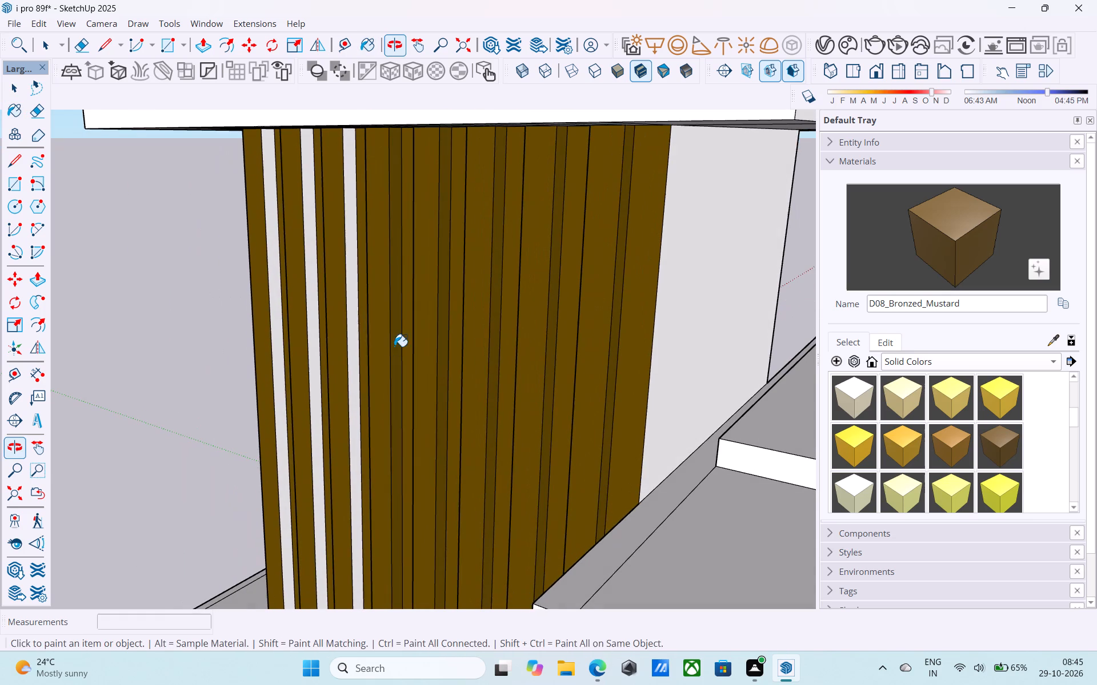
click(342, 325)
click(346, 327)
click(351, 328)
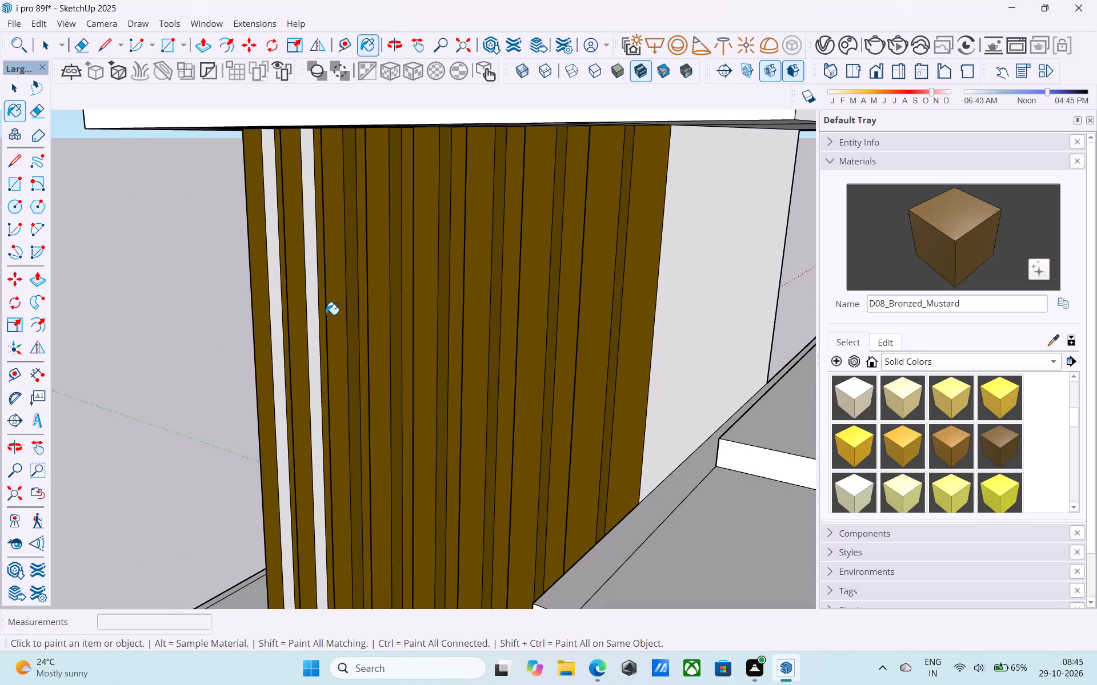
click(314, 298)
click(277, 287)
Paint the unpainted fluted face's strips nearest the bronzed corner with D08_Bronzed_Mustard, leaving two recessed strips between them.
scroll(281, 289, down, 4)
shift+middle_drag(411, 351, 381, 315)
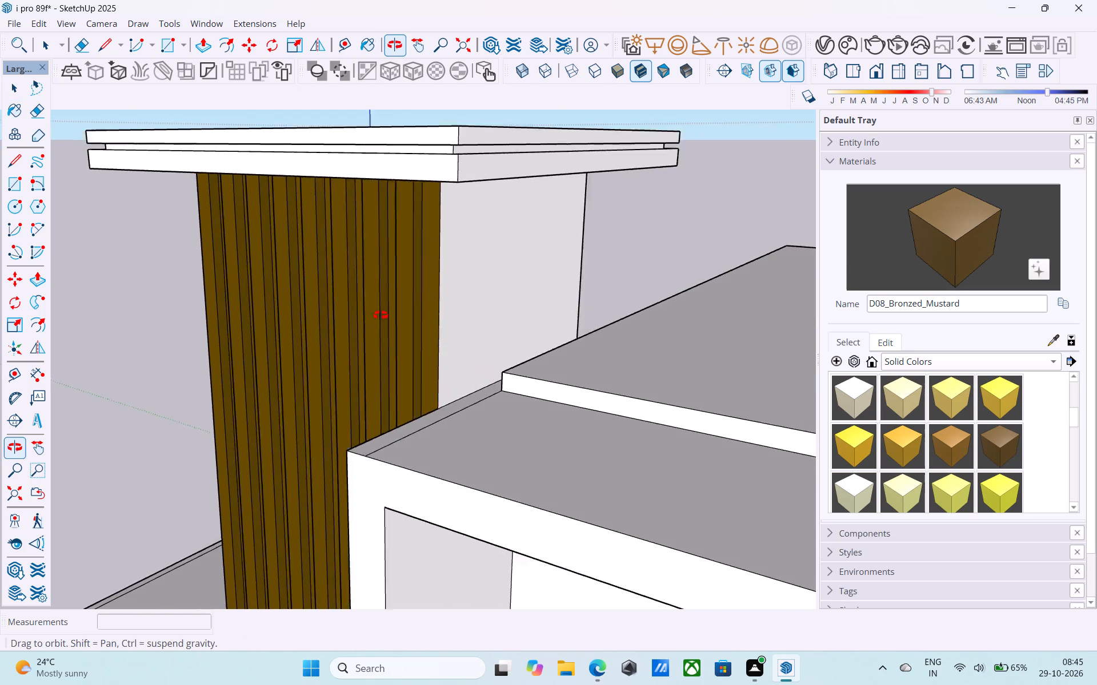
shift+middle_drag(381, 315, 731, 283)
scroll(667, 289, down, 6)
middle_drag(353, 346, 413, 356)
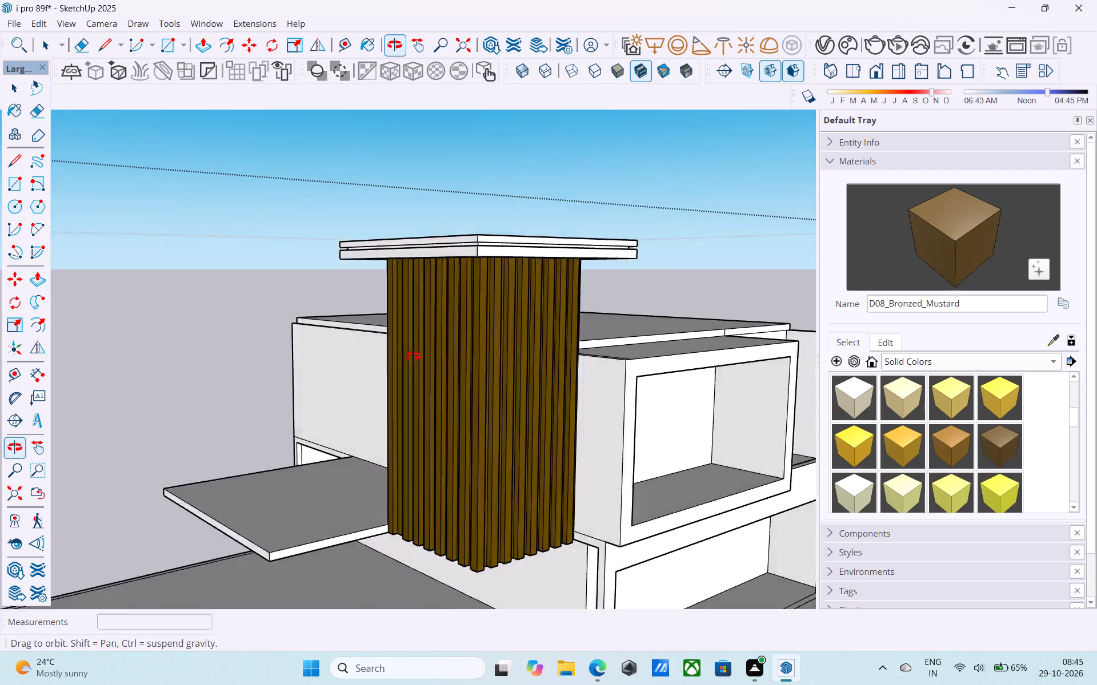
middle_drag(413, 356, 450, 429)
scroll(490, 428, up, 5)
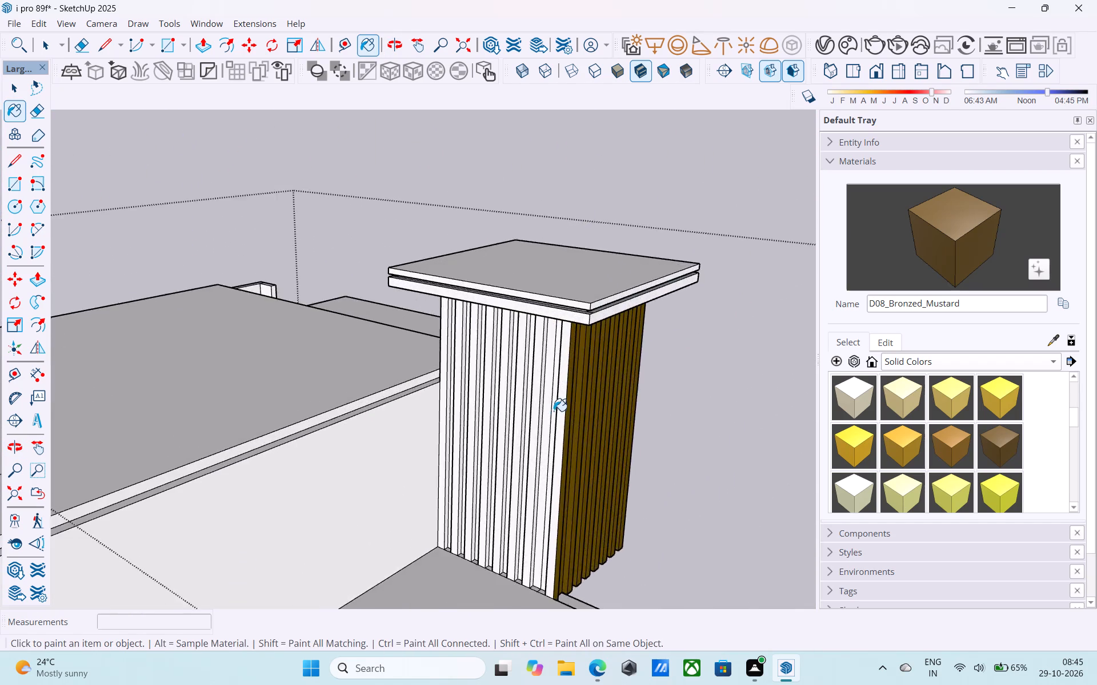
scroll(554, 411, up, 2)
shift+middle_drag(554, 411, 665, 553)
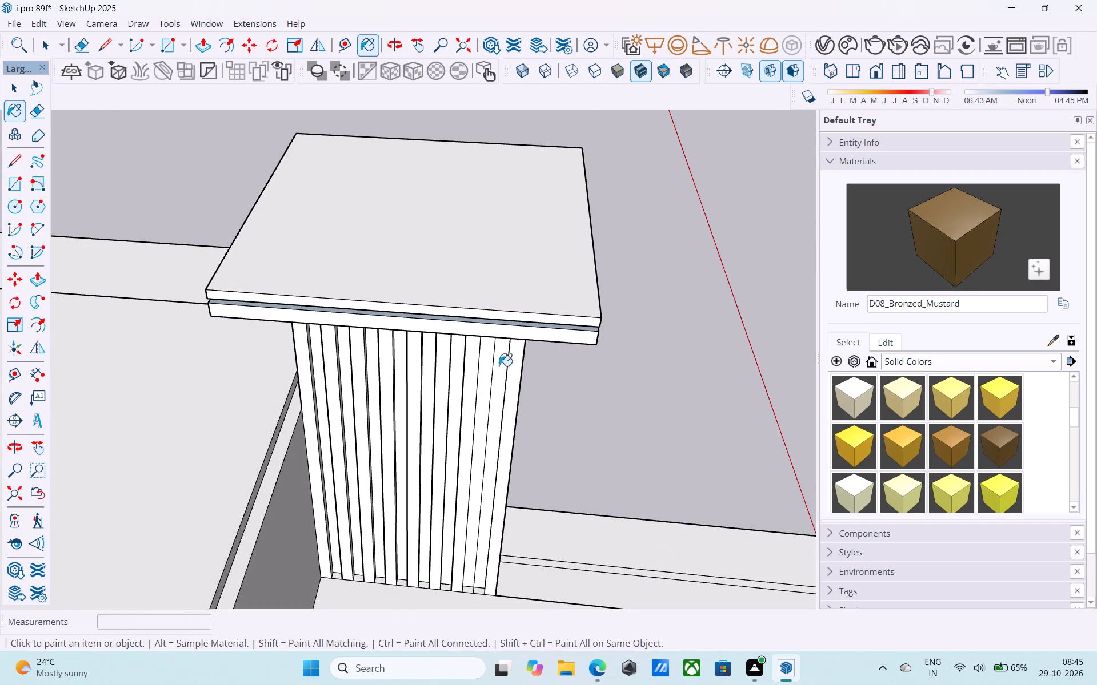
click(488, 358)
click(510, 382)
click(450, 370)
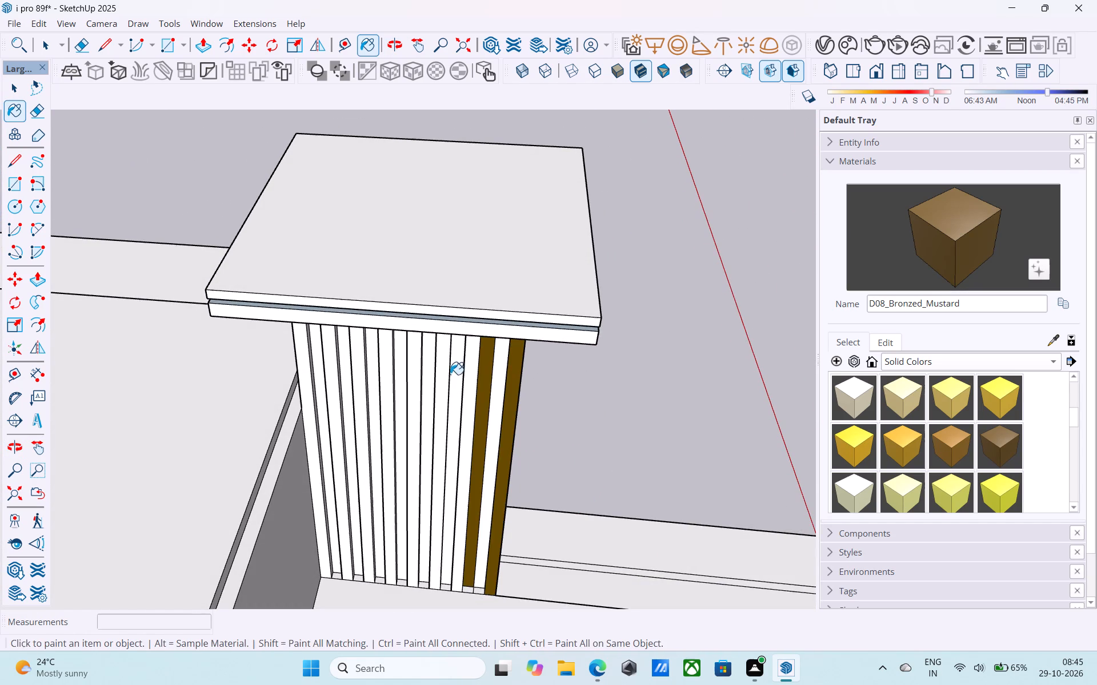
click(461, 380)
click(444, 370)
click(429, 368)
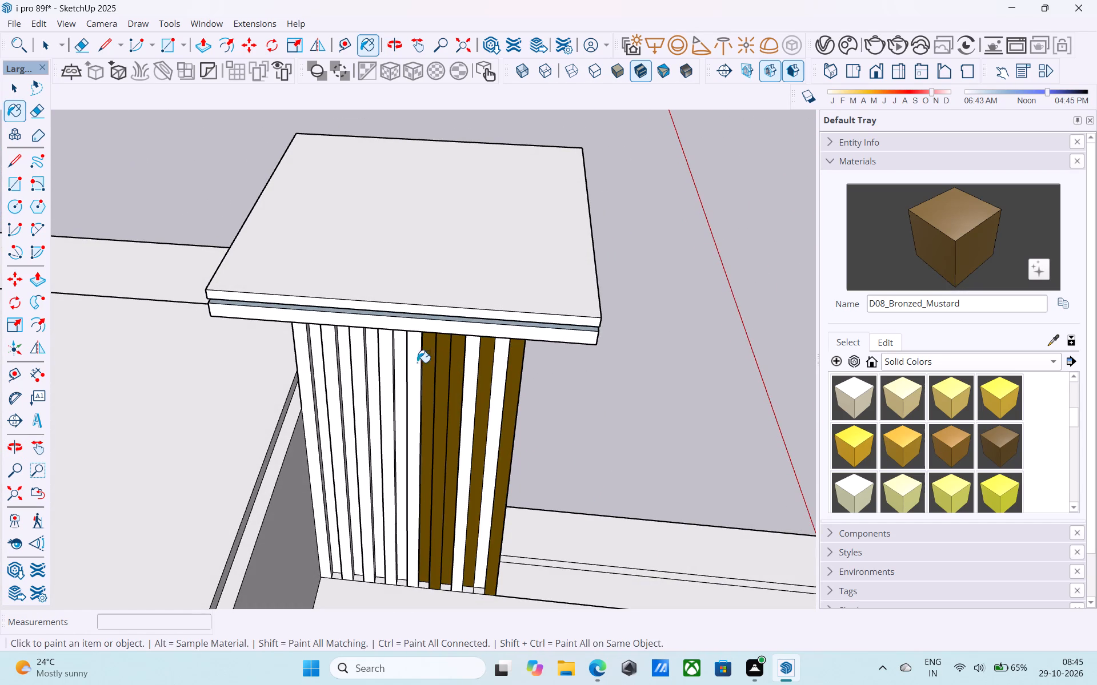
Paint the rest of that face's strips out to the far corner, plus the two skipped ones, with D08_Bronzed_Mustard.
click(411, 359)
click(403, 358)
click(387, 358)
click(371, 359)
click(363, 358)
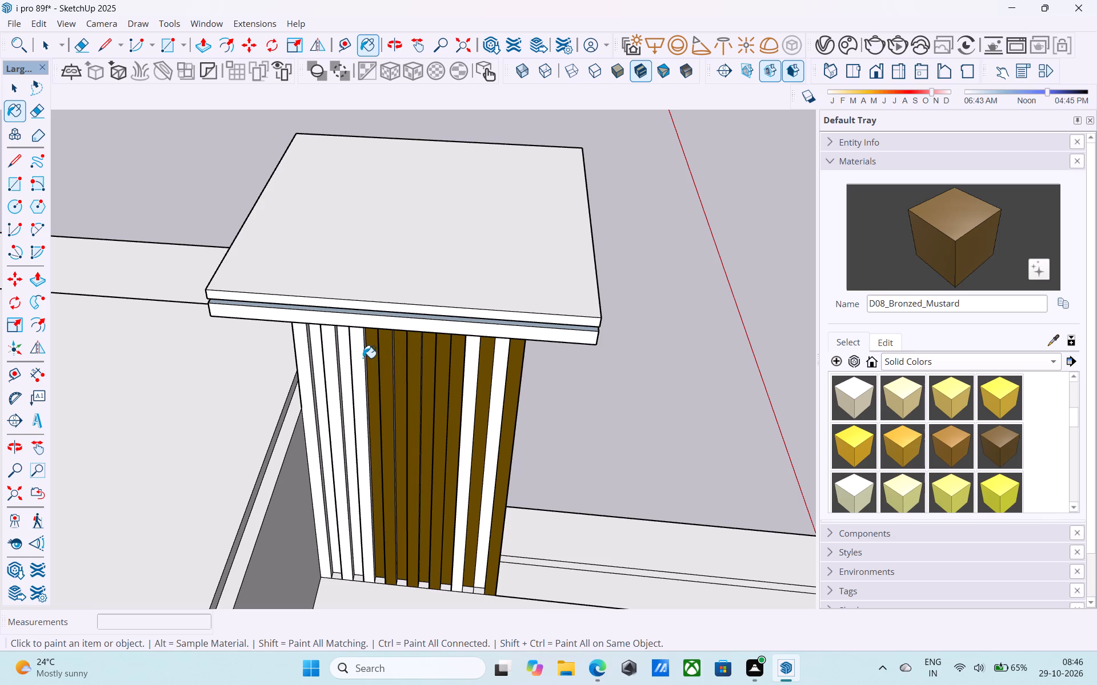
click(345, 360)
click(333, 360)
click(319, 360)
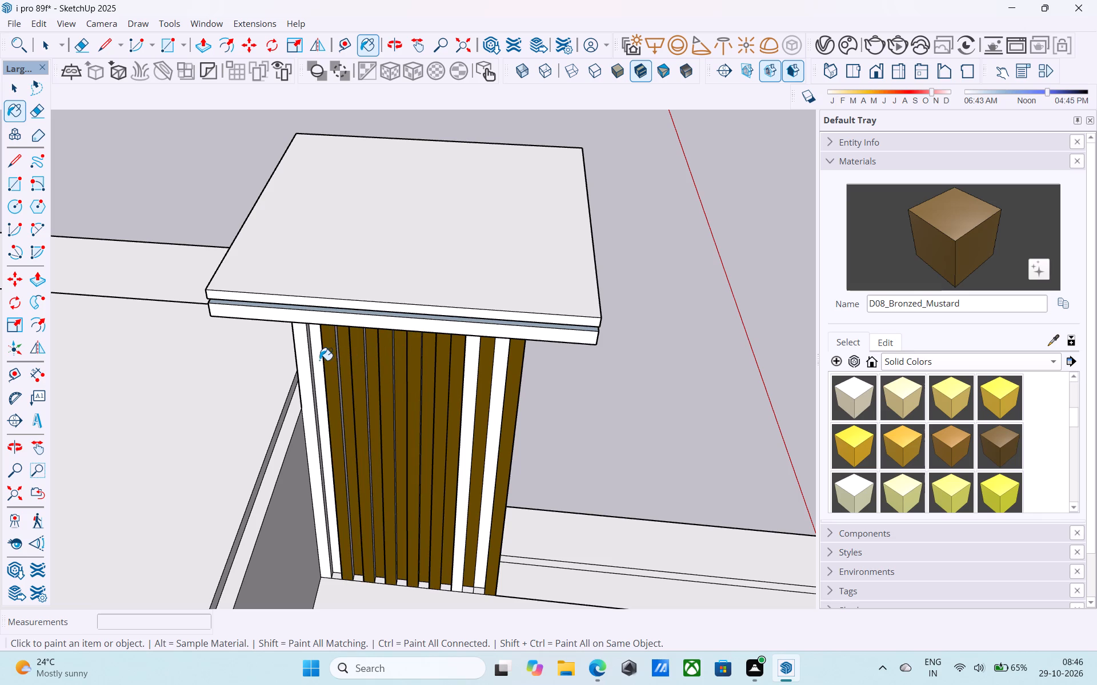
click(301, 361)
scroll(467, 394, up, 2)
click(471, 394)
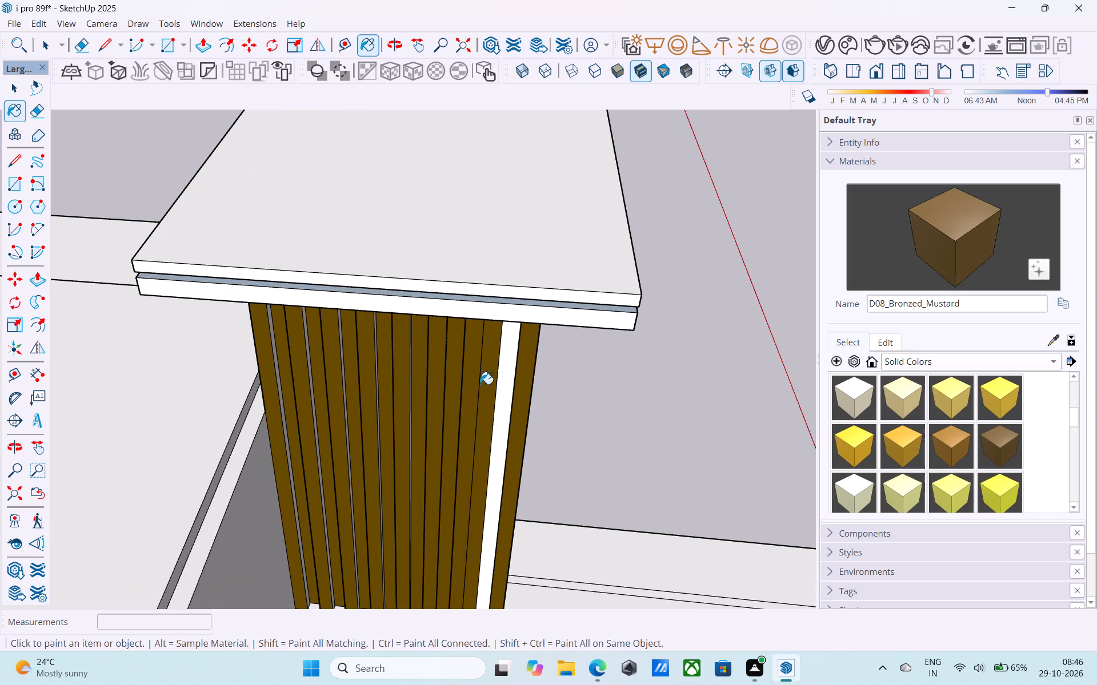
click(510, 373)
Paint the third face's white groove sides, seen from the corner shared with the bronzed face, with D08_Bronzed_Mustard.
shift+middle_drag(509, 372, 254, 289)
shift+middle_drag(406, 435, 415, 396)
scroll(466, 346, up, 6)
click(458, 346)
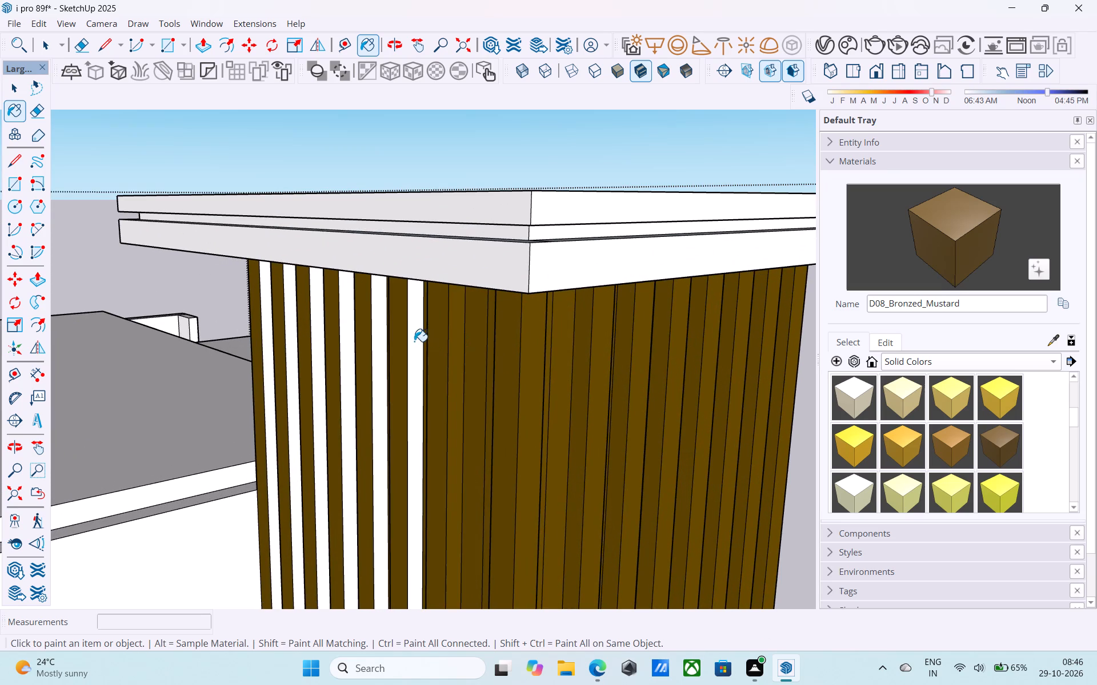
click(414, 341)
click(389, 345)
click(376, 341)
click(350, 340)
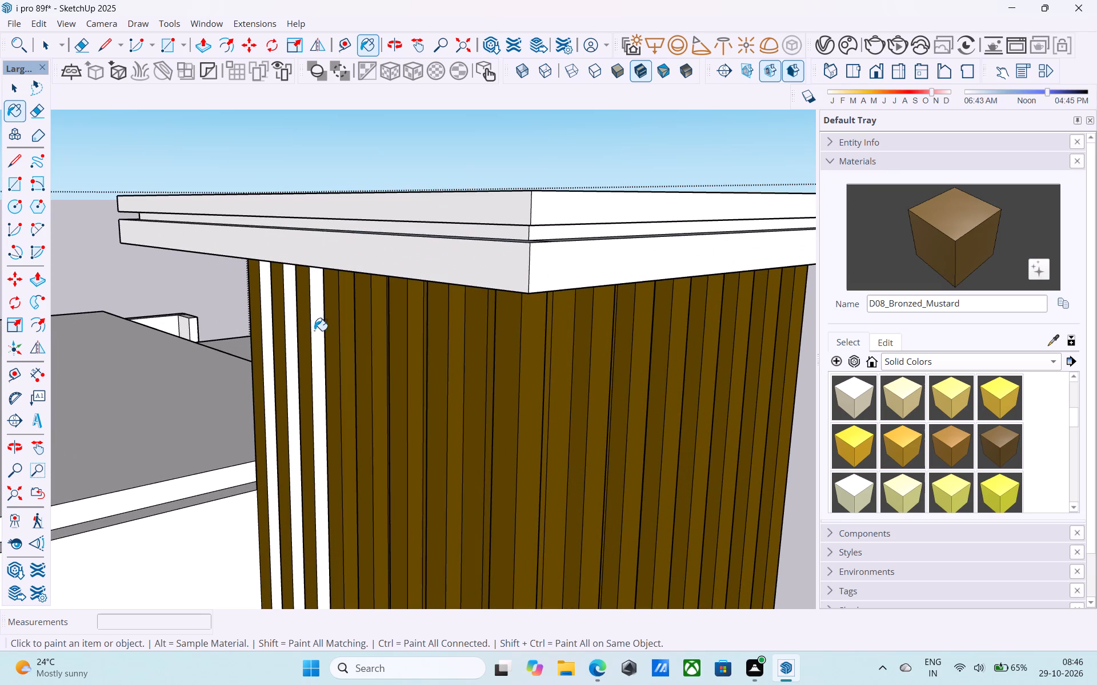
click(315, 331)
click(290, 320)
click(266, 316)
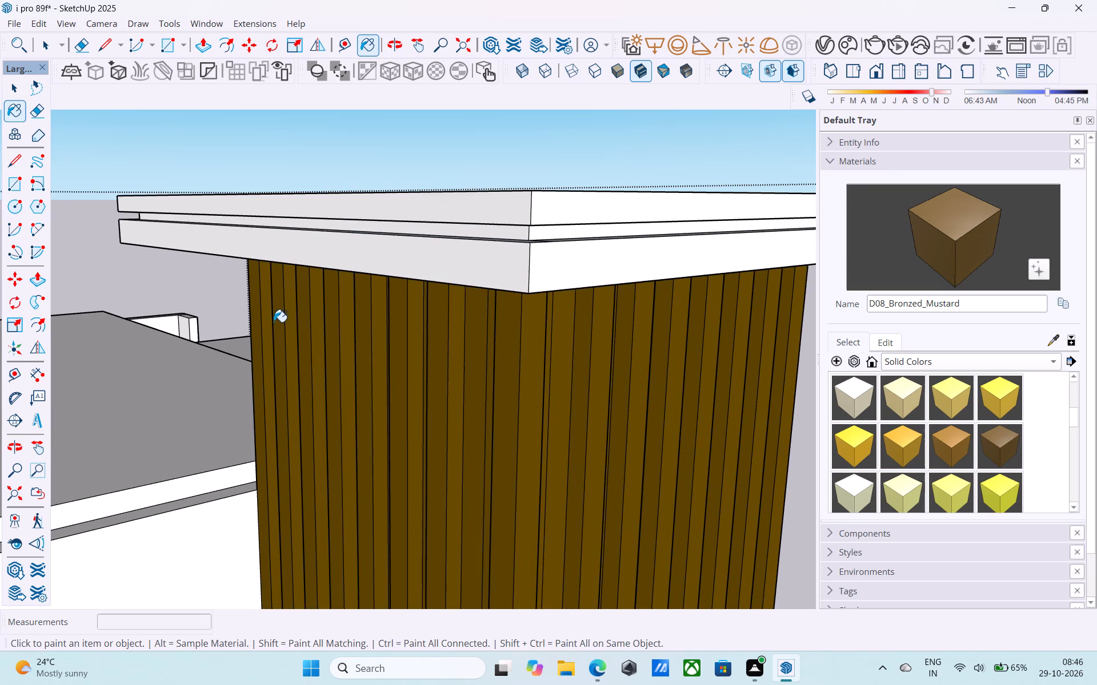
Paint the third face's opposite groove sides, seen from the plain shaft wall's side, with D08_Bronzed_Mustard.
scroll(341, 377, down, 4)
middle_drag(339, 382, 810, 440)
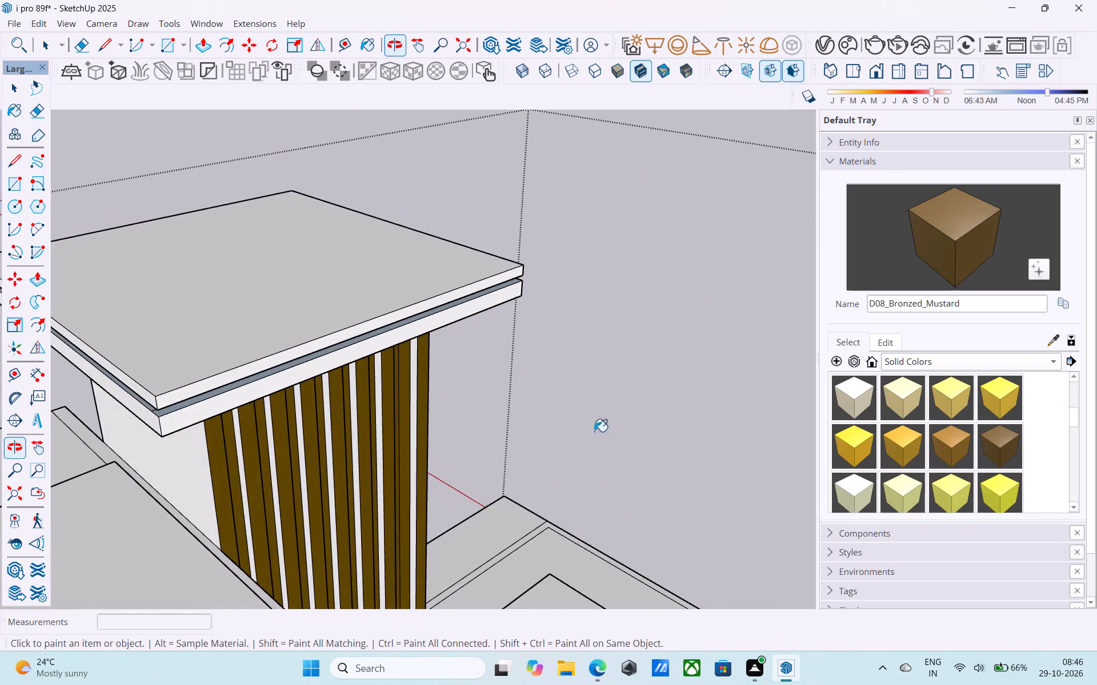
shift+middle_drag(547, 428, 712, 333)
middle_drag(624, 303, 491, 380)
shift+scroll(620, 303, up, 1)
scroll(373, 405, up, 4)
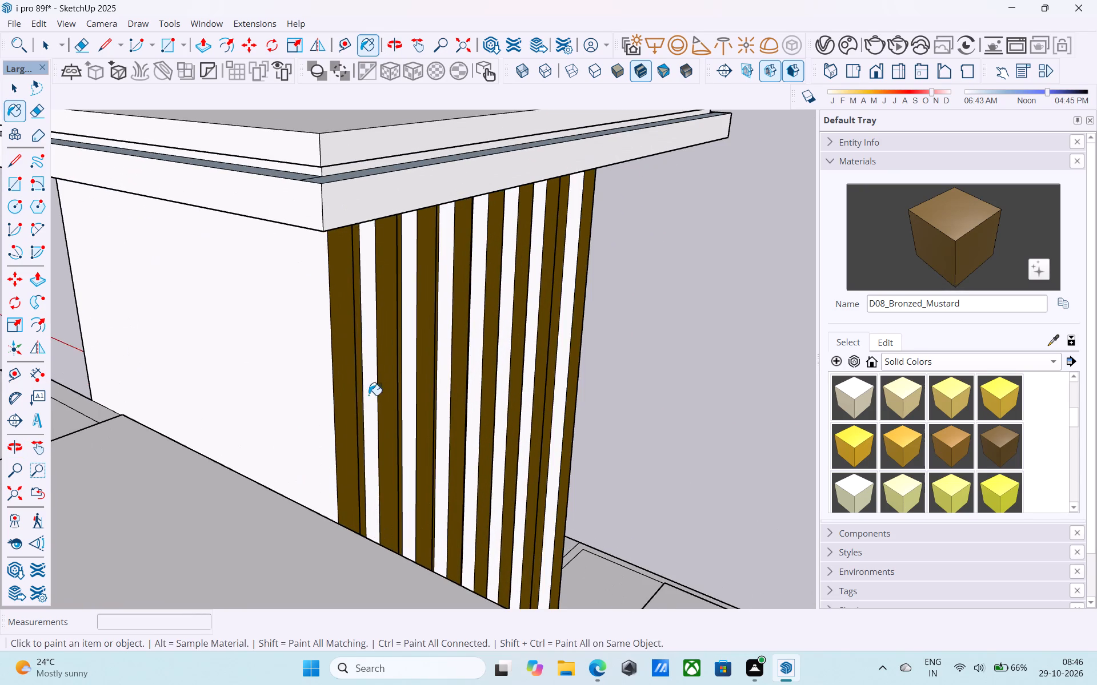
click(369, 395)
click(404, 359)
click(441, 329)
shift+middle_drag(473, 325, 458, 339)
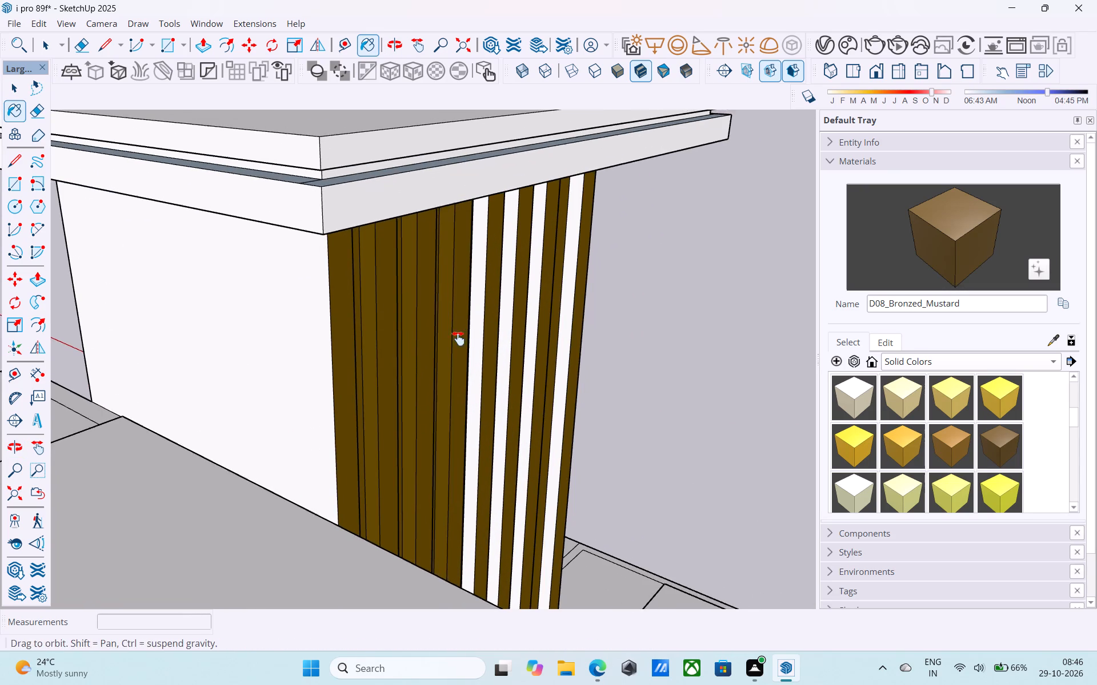
shift+middle_drag(458, 339, 396, 384)
click(397, 384)
click(437, 357)
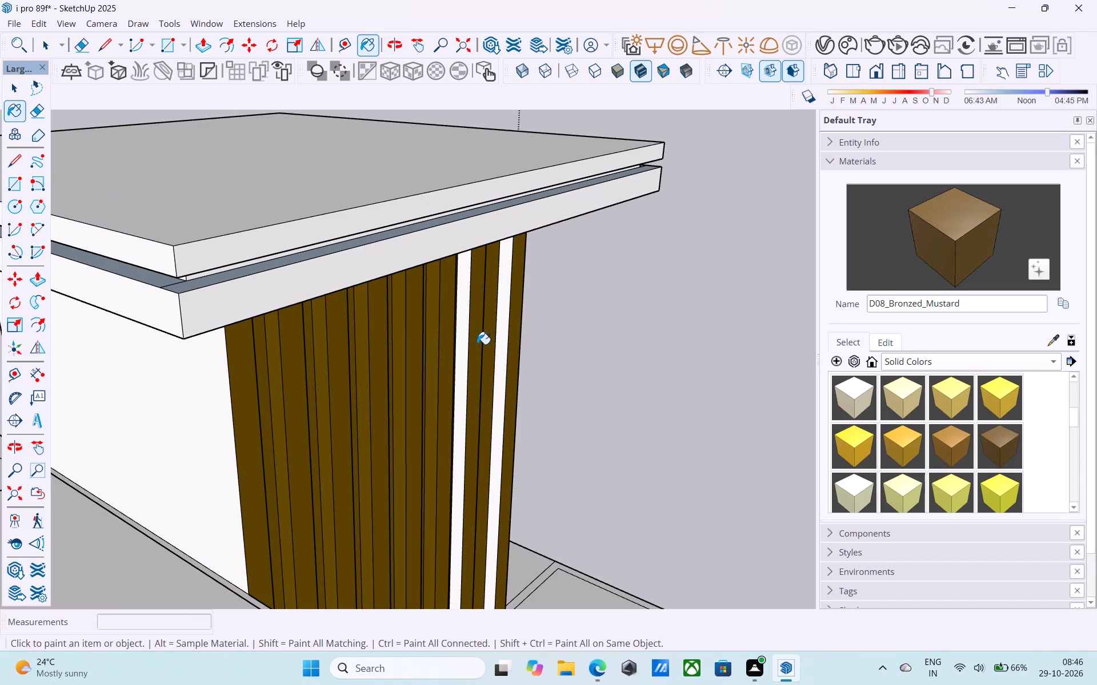
click(462, 345)
click(499, 342)
scroll(507, 348, down, 4)
middle_drag(508, 350, 432, 366)
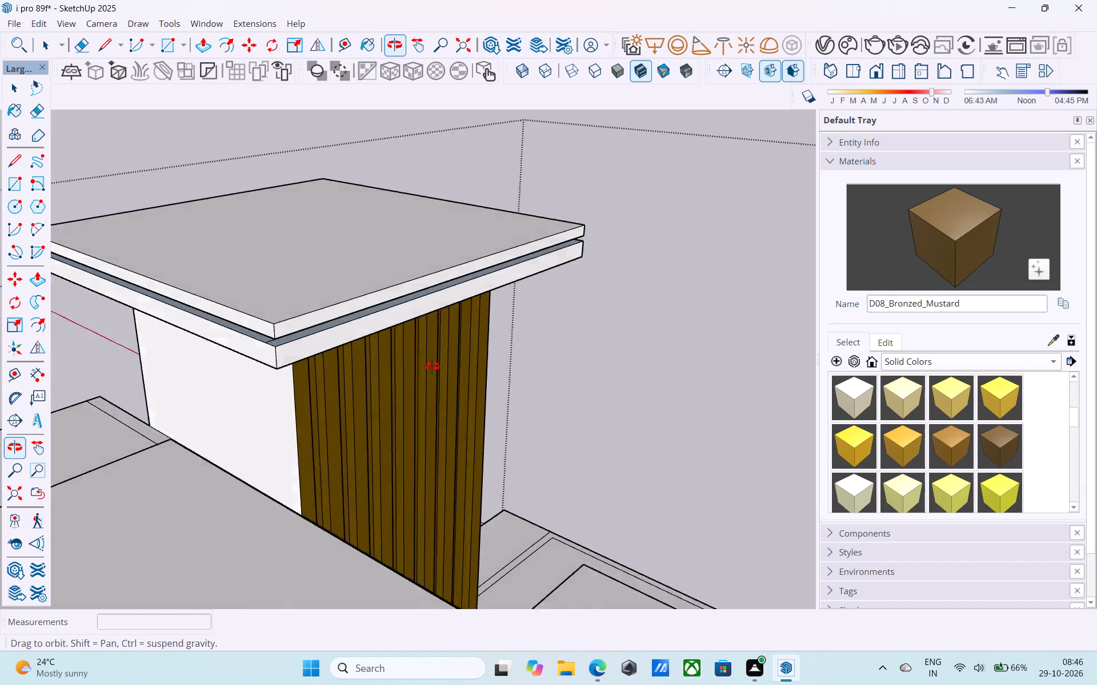
Pull the cap slab's lower plate edge outward 1' above one of the shaft's fluted faces.
middle_drag(432, 366, 485, 350)
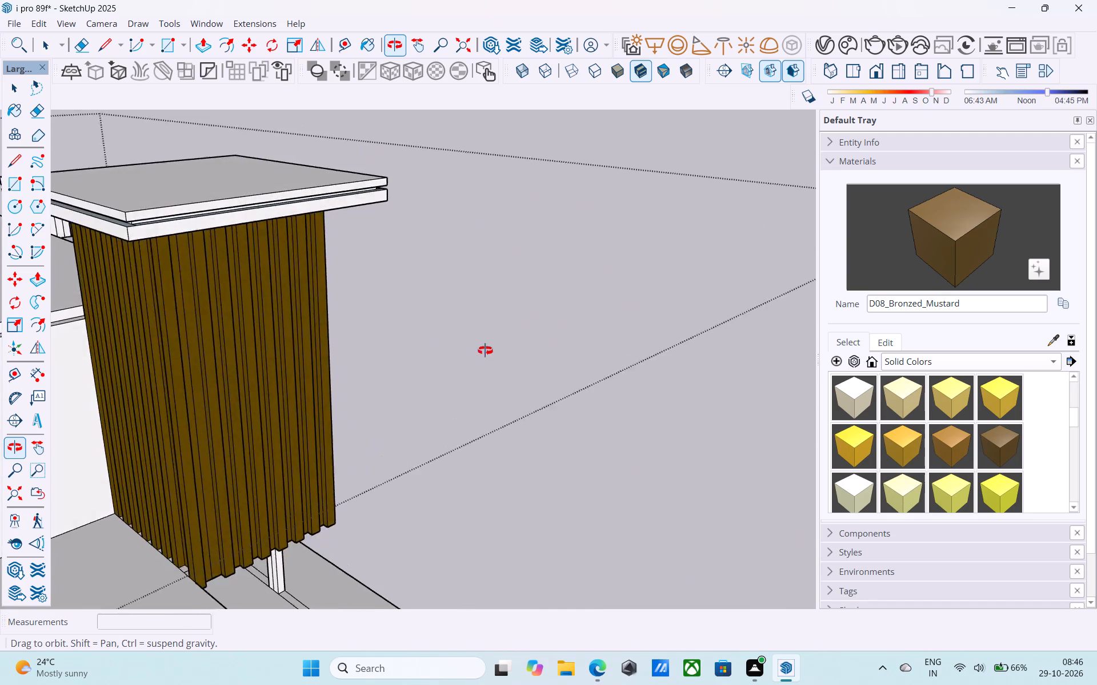
middle_drag(485, 350, 464, 300)
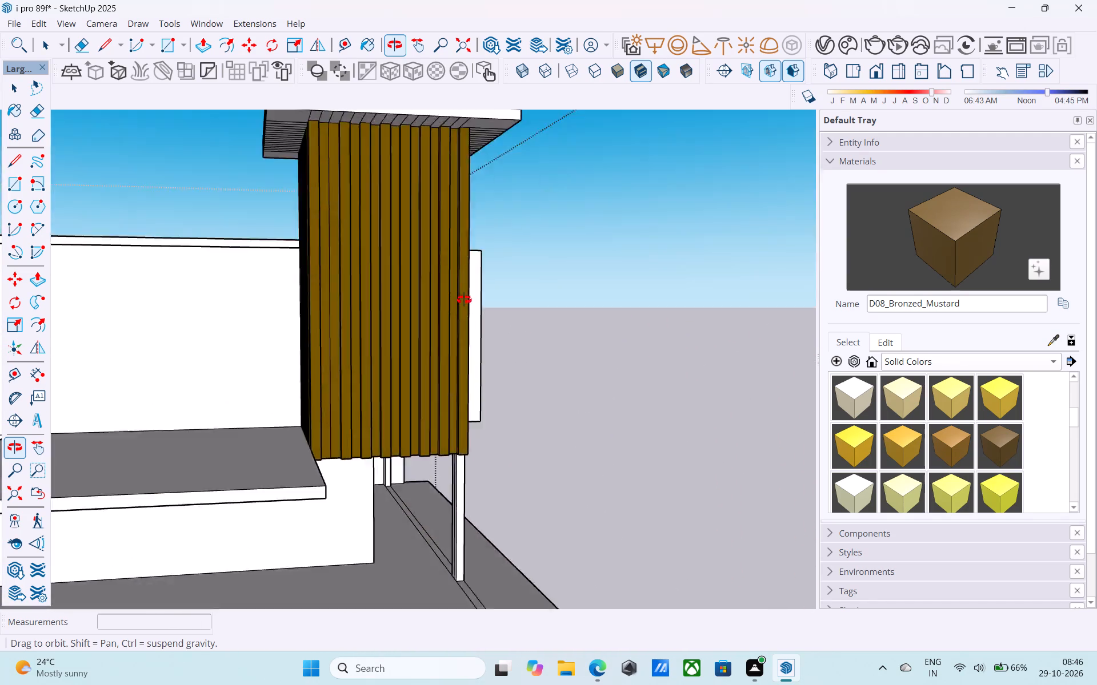
middle_drag(464, 300, 567, 444)
scroll(568, 445, down, 3)
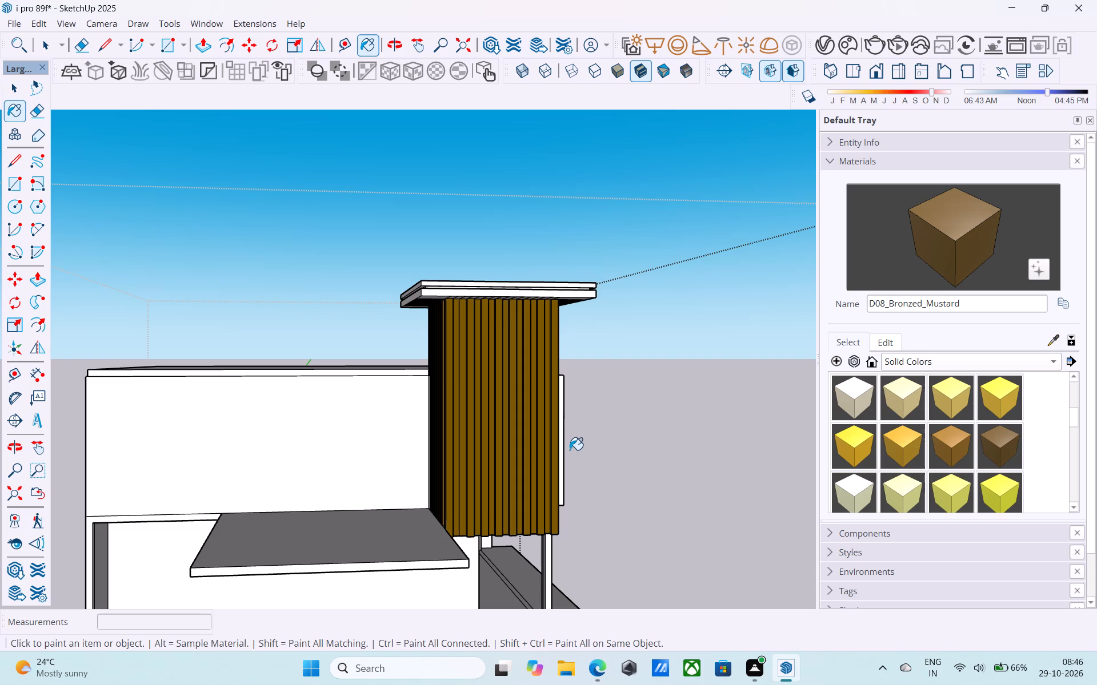
scroll(569, 450, down, 6)
middle_drag(572, 446, 505, 331)
scroll(492, 323, up, 7)
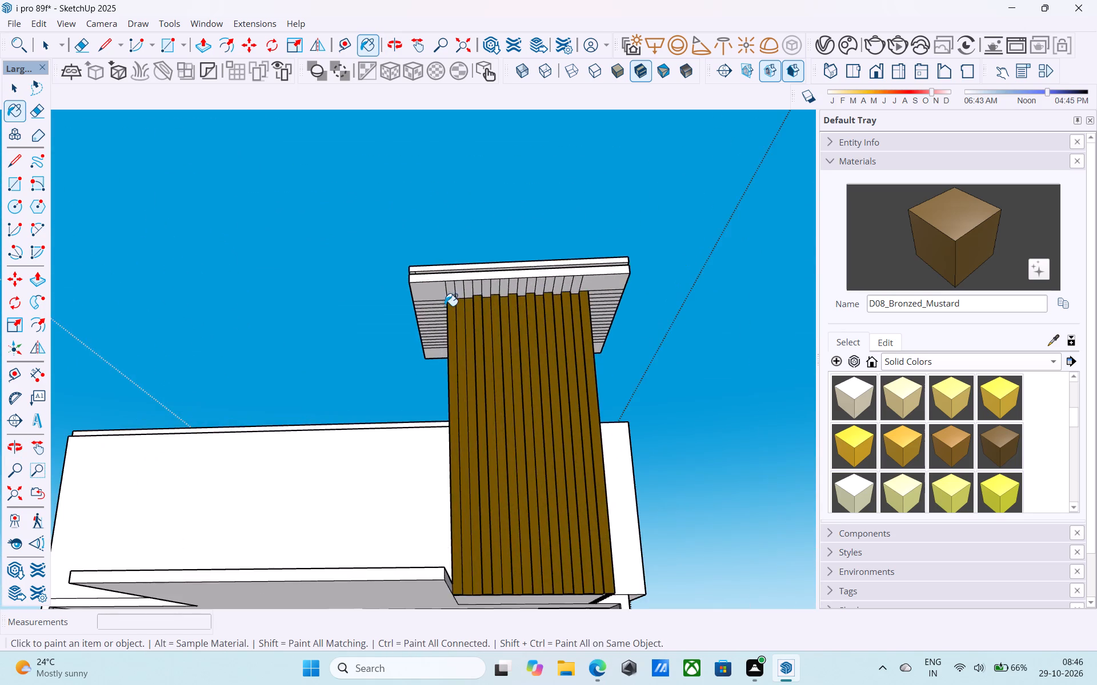
middle_drag(437, 300, 463, 345)
scroll(465, 347, up, 4)
key(space)
scroll(483, 390, down, 2)
middle_click(483, 390)
scroll(483, 390, up, 4)
click(483, 390)
scroll(483, 390, up, 3)
key(p)
click(483, 390)
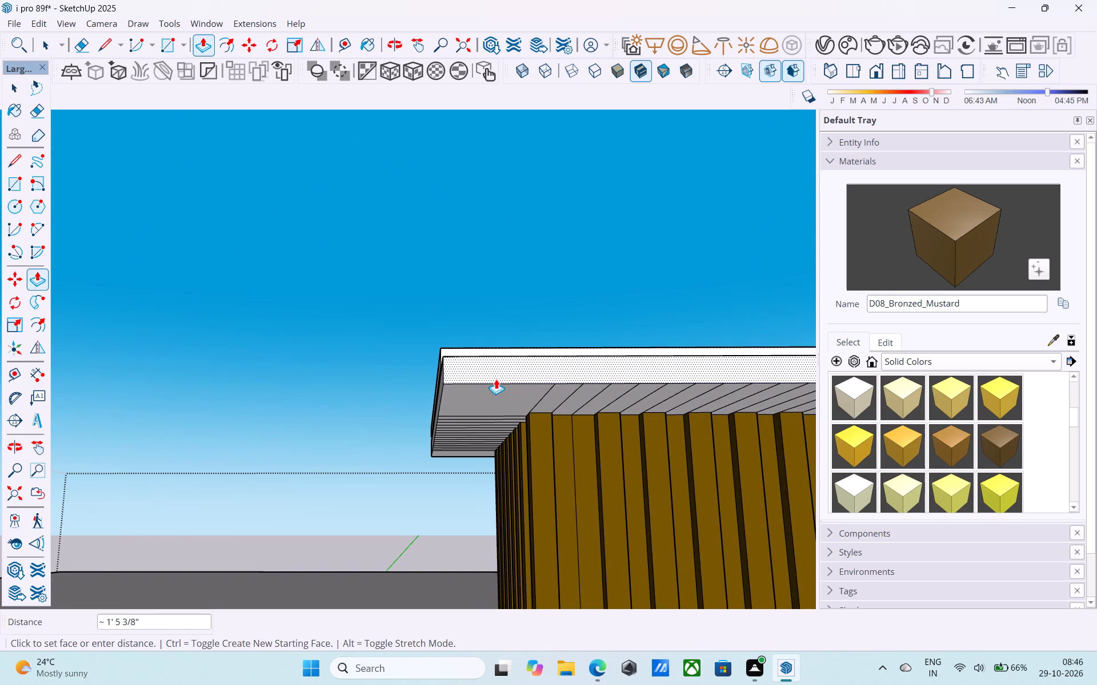
key(1)
key(apostrophe)
key(Return)
Extend the lower plate's adjoining edge by the same 1', plus the upper plate's edges on both of these sides.
middle_drag(497, 379, 662, 478)
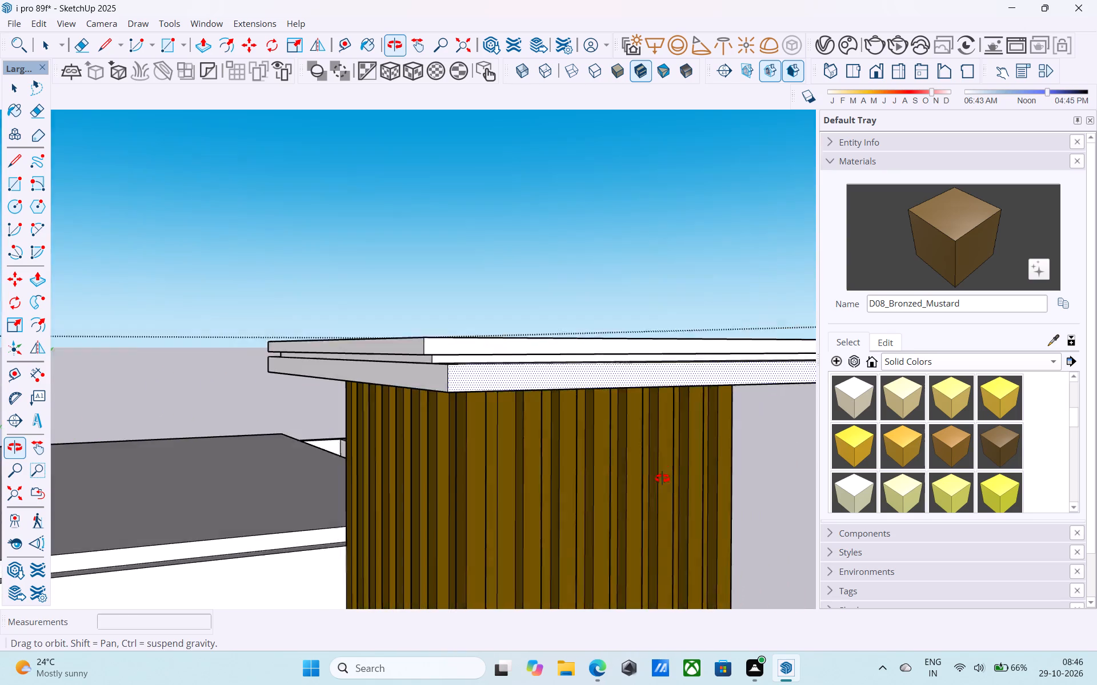
middle_drag(662, 478, 663, 479)
key(space)
click(439, 377)
key(p)
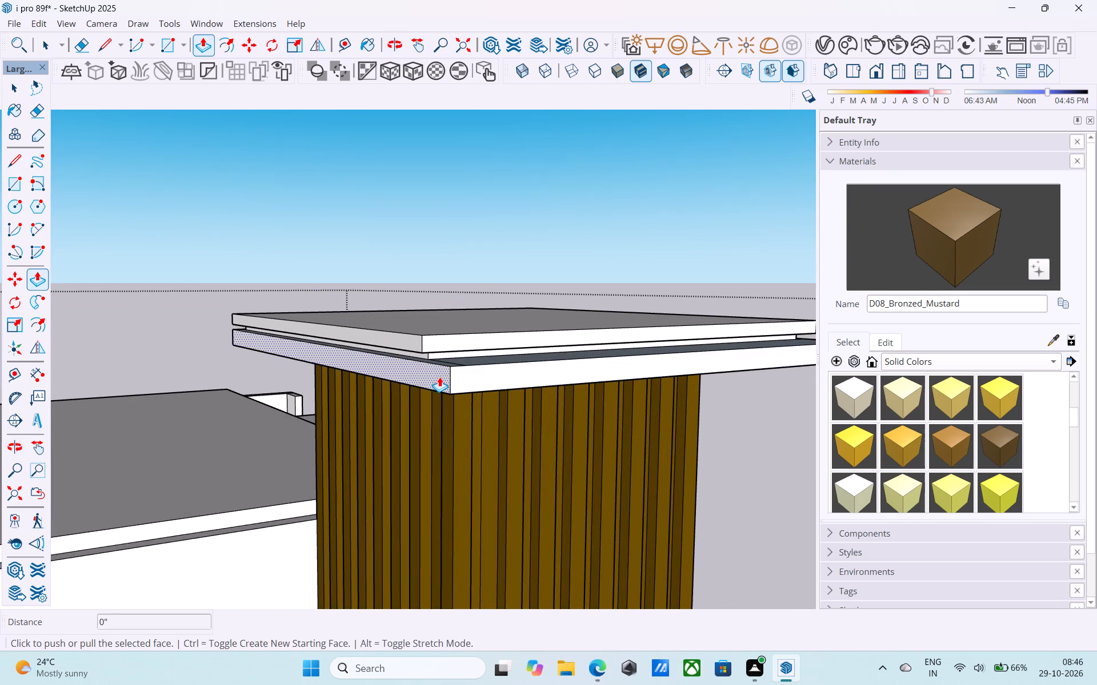
double_click(439, 377)
key(space)
click(446, 342)
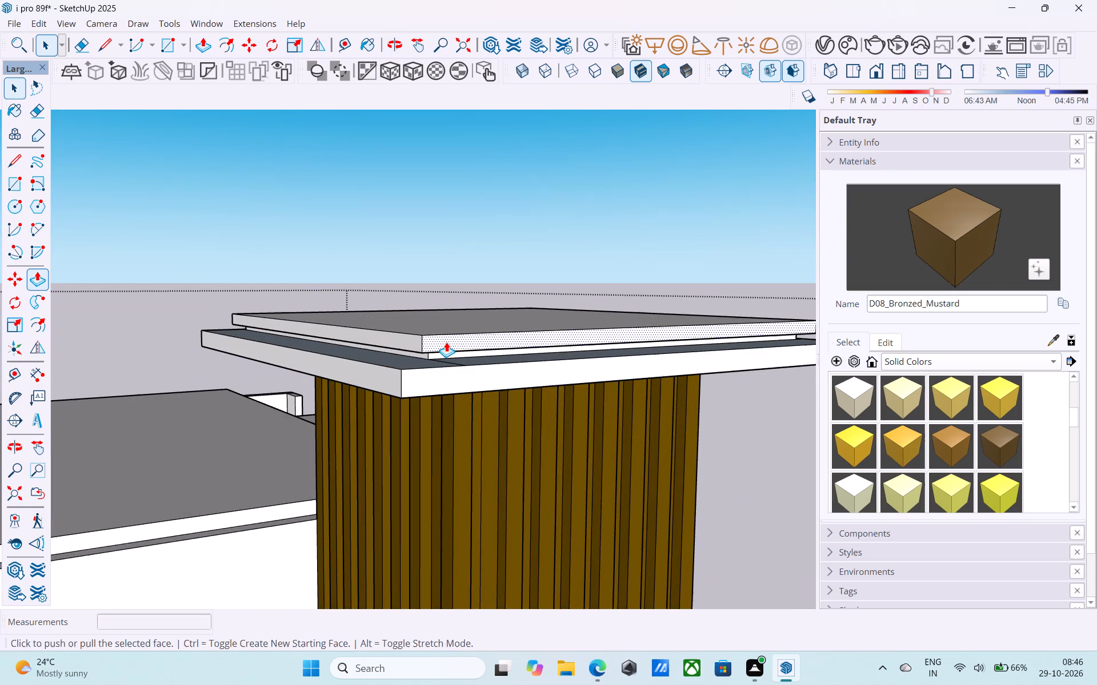
key(p)
double_click(446, 342)
key(space)
click(445, 342)
key(p)
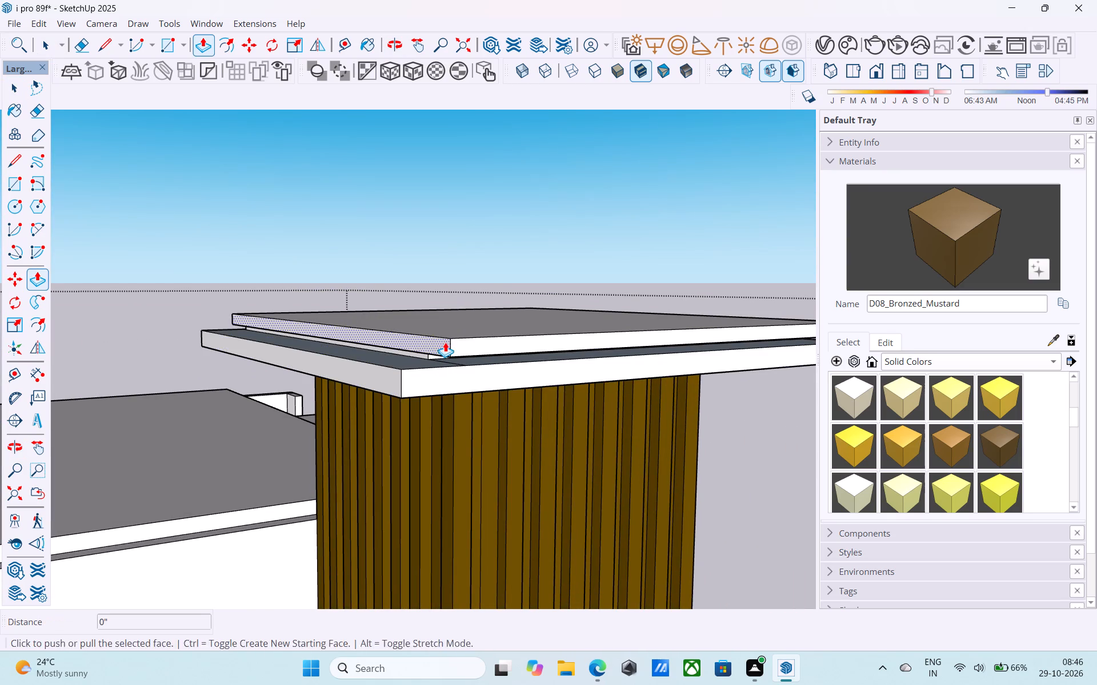
double_click(445, 342)
Extend the lower and upper cap plates by the same 1' on the third side, above the remaining fluted face.
scroll(446, 342, down, 3)
middle_drag(514, 388, 70, 393)
scroll(70, 396, down, 4)
middle_drag(552, 446, 475, 431)
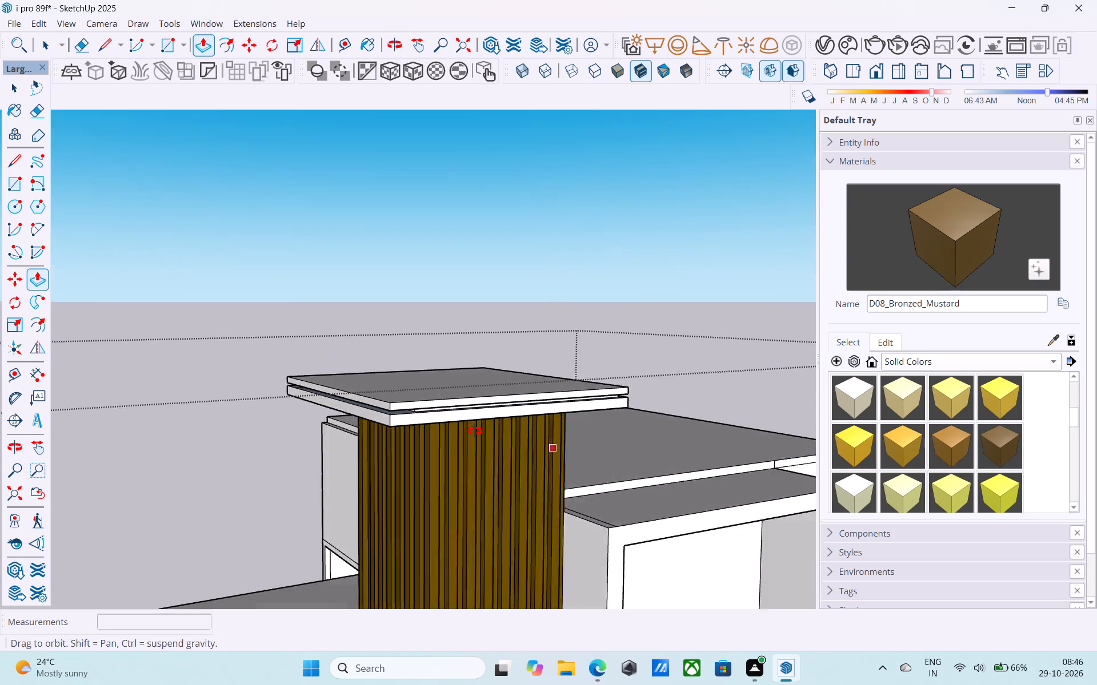
middle_drag(475, 431, 467, 426)
key(space)
scroll(377, 402, up, 6)
scroll(439, 434, up, 3)
click(439, 434)
key(p)
double_click(439, 434)
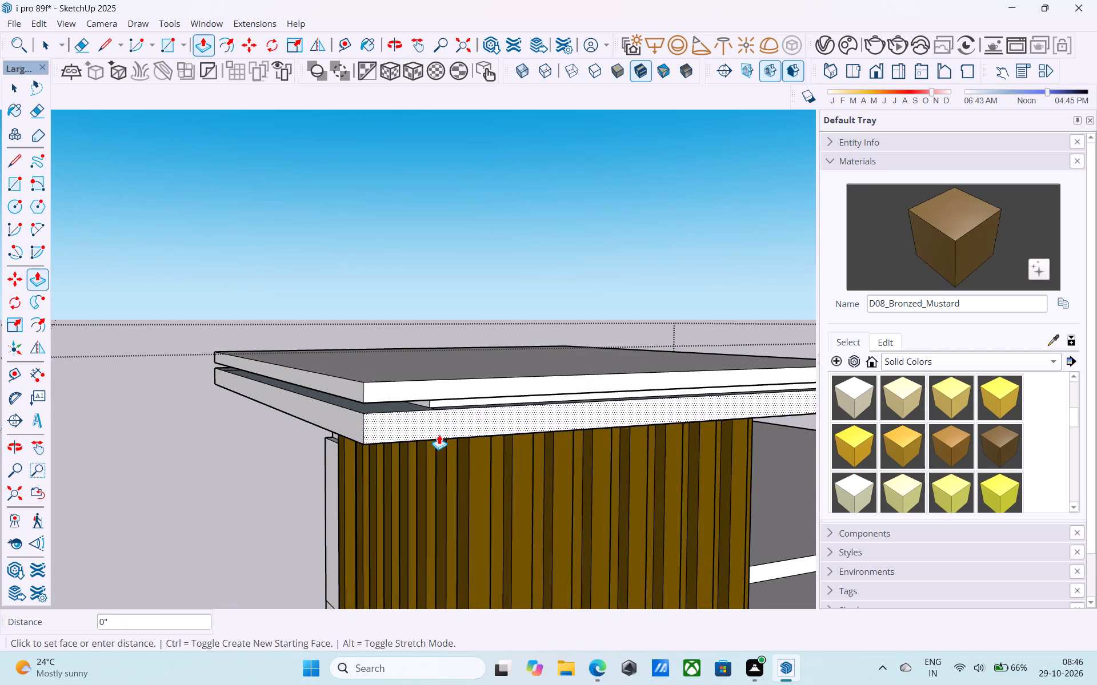
key(space)
click(435, 388)
key(p)
double_click(435, 388)
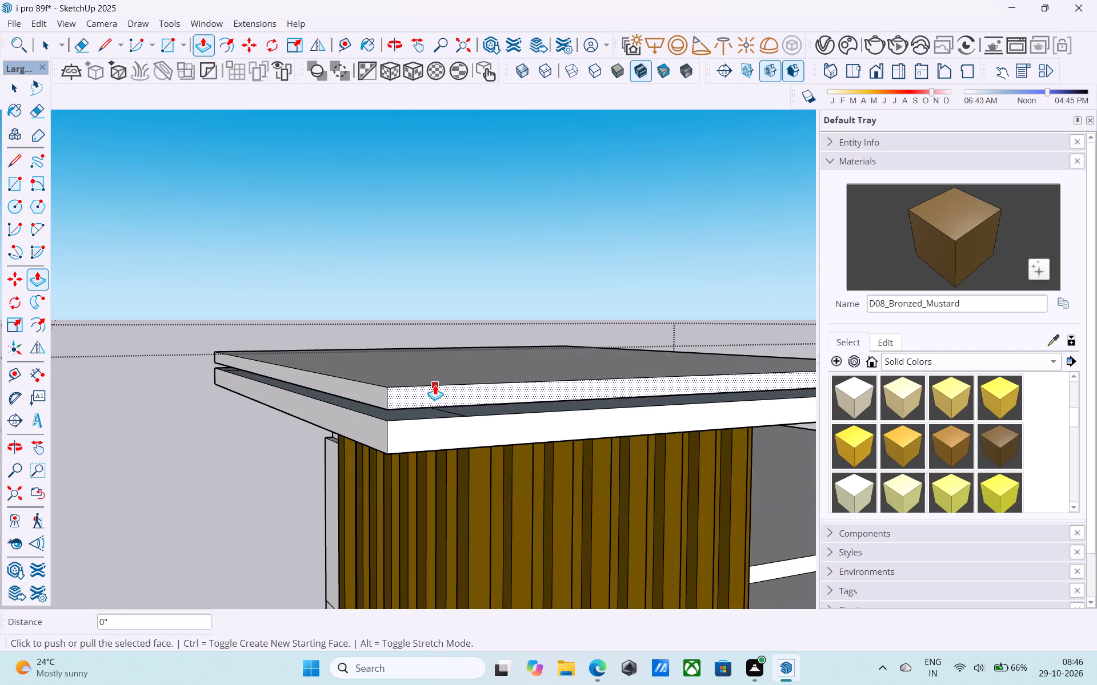
Extend both cap plates by the same 1' on the fourth side, above the plain shaft wall.
scroll(435, 385, down, 9)
middle_drag(622, 409, 231, 423)
scroll(227, 421, down, 4)
scroll(586, 484, up, 8)
key(space)
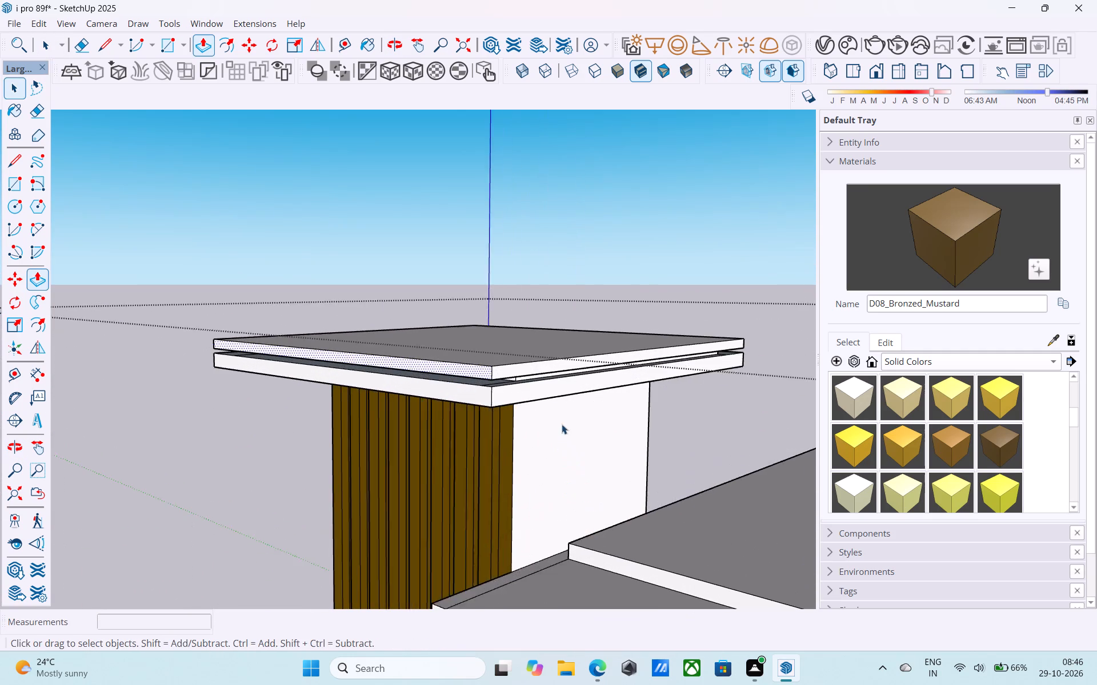
click(559, 383)
scroll(559, 383, up, 3)
key(p)
double_click(559, 383)
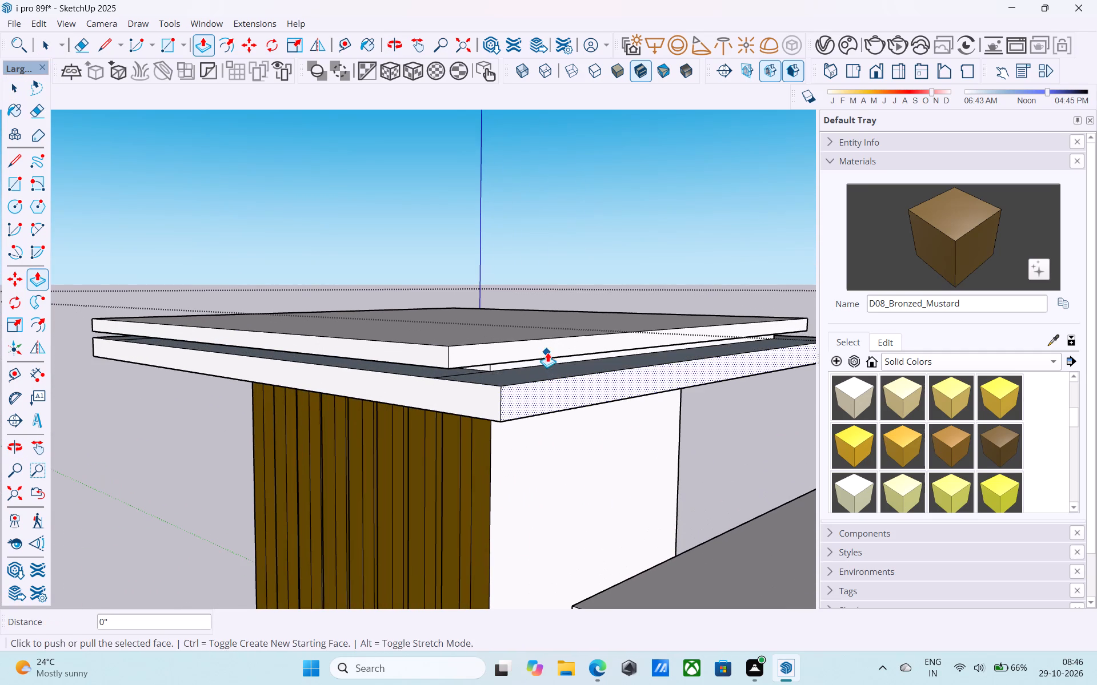
key(space)
click(547, 350)
key(p)
double_click(547, 350)
scroll(547, 350, down, 5)
key(space)
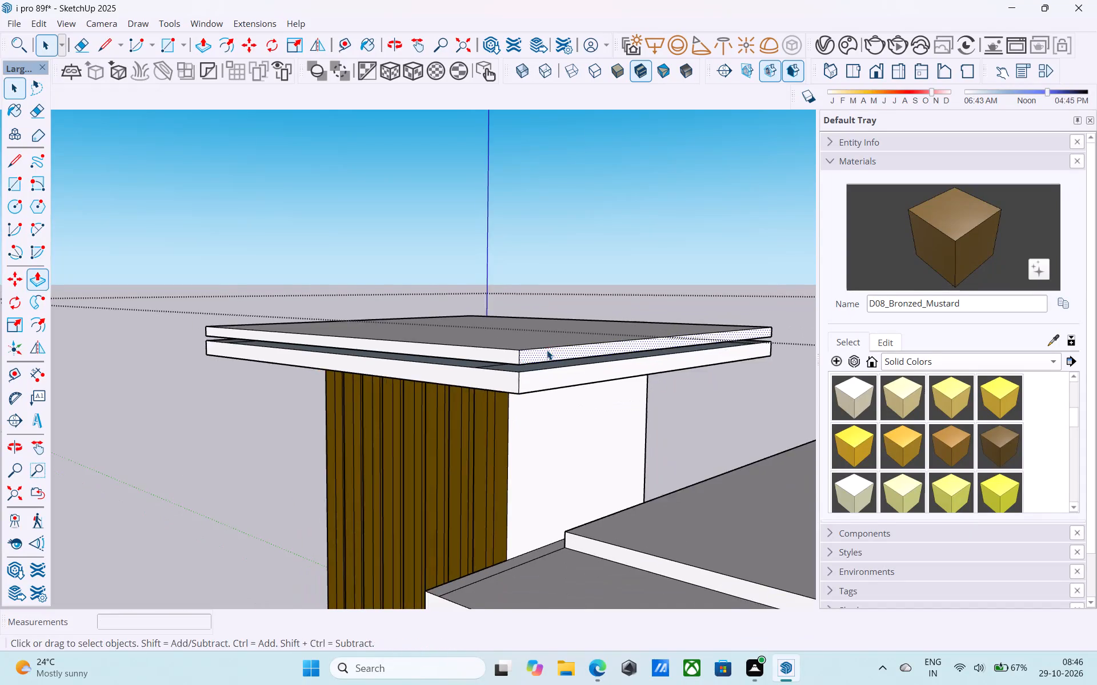
Examine the widened cap slab, fluted shaft and canopy from below, the front, the side and above.
scroll(547, 350, down, 1)
middle_drag(547, 350, 625, 368)
scroll(625, 368, down, 6)
middle_drag(626, 401, 642, 300)
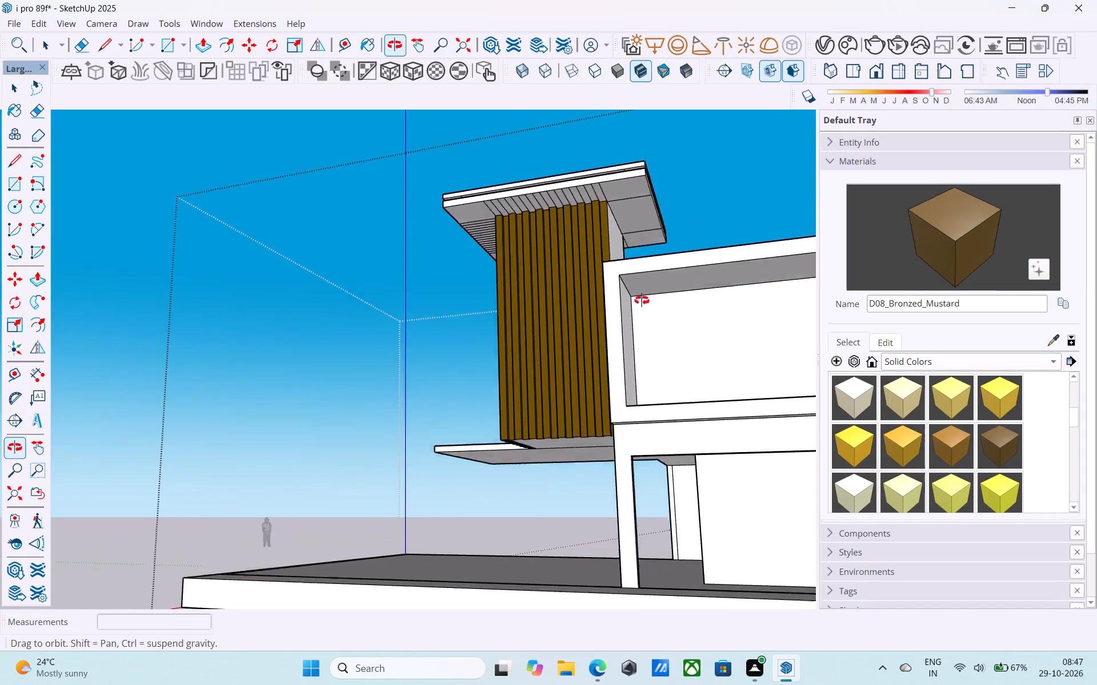
middle_drag(642, 300, 774, 337)
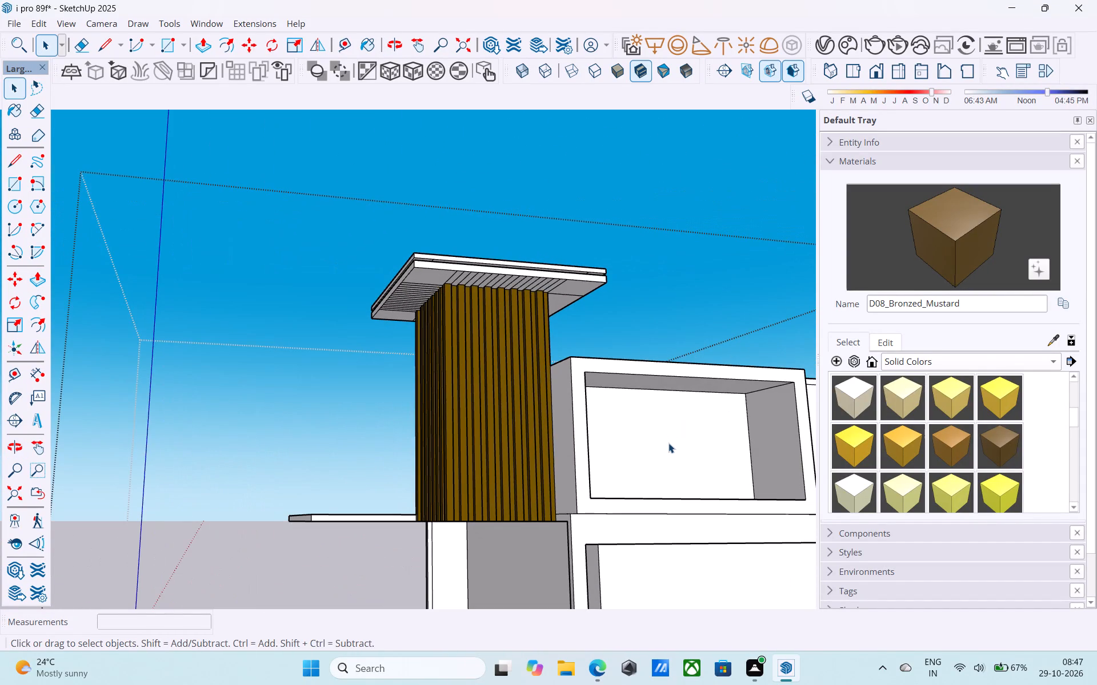
shift+middle_drag(668, 452, 701, 406)
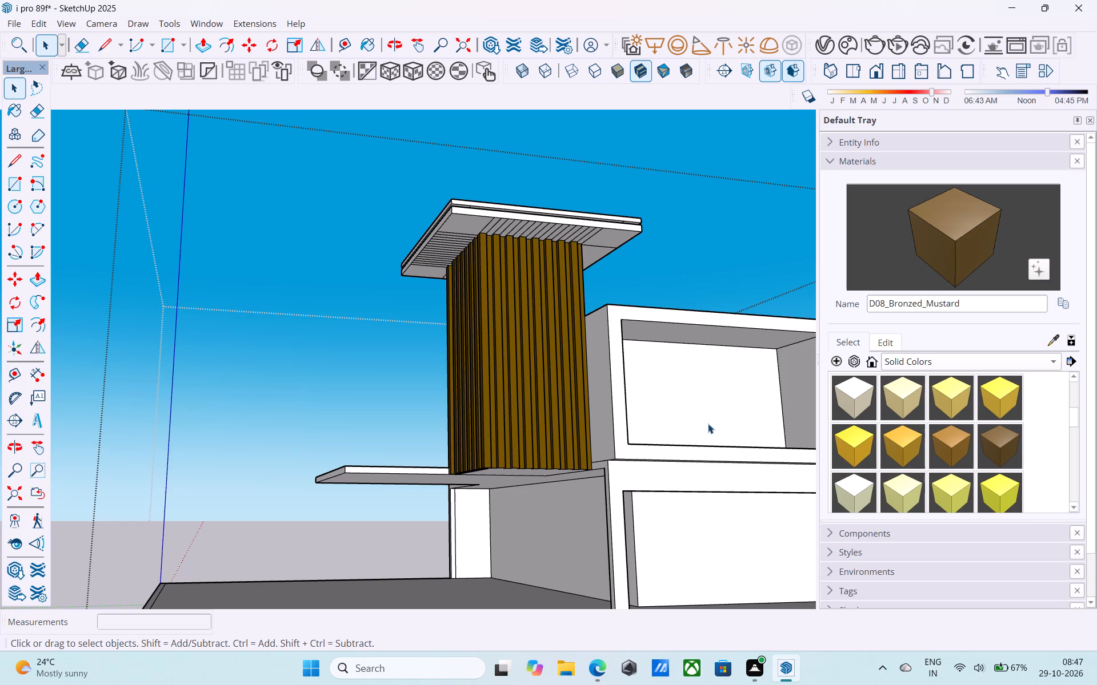
shift+middle_drag(655, 511, 549, 444)
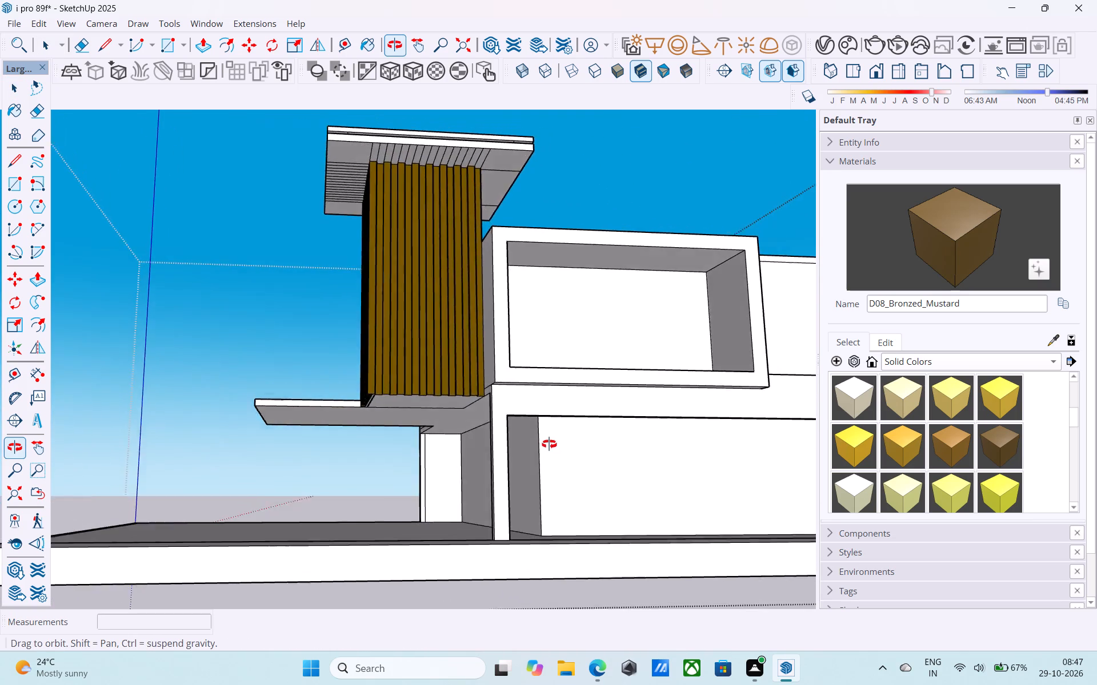
shift+middle_drag(549, 444, 635, 514)
shift+middle_drag(635, 514, 776, 498)
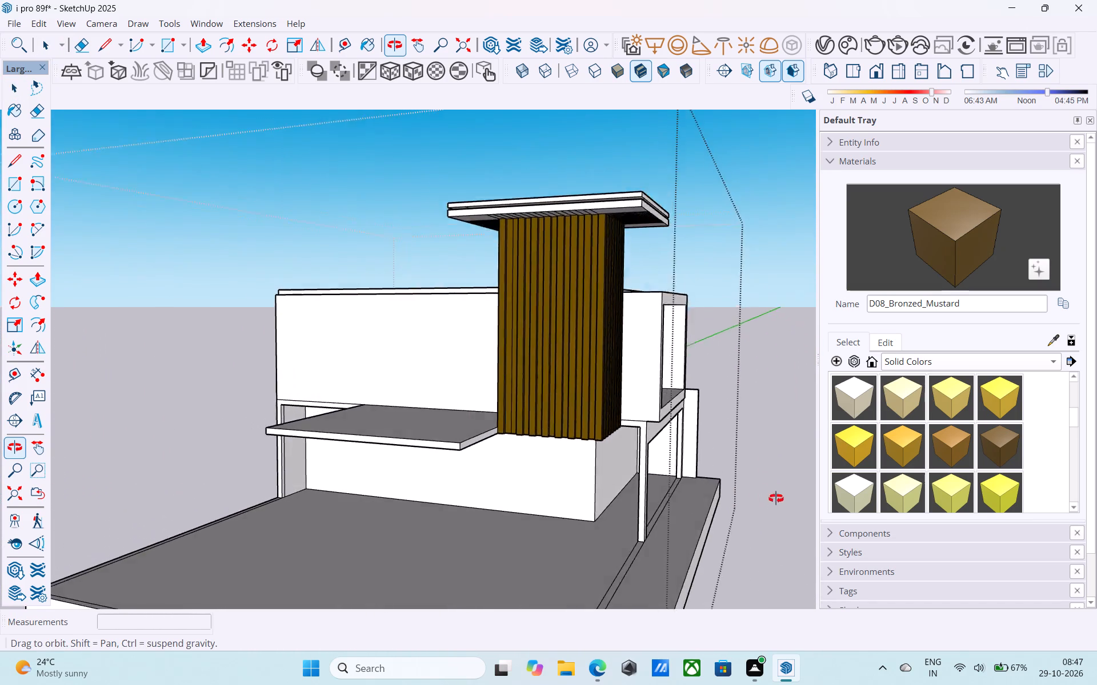
shift+middle_drag(776, 498, 798, 539)
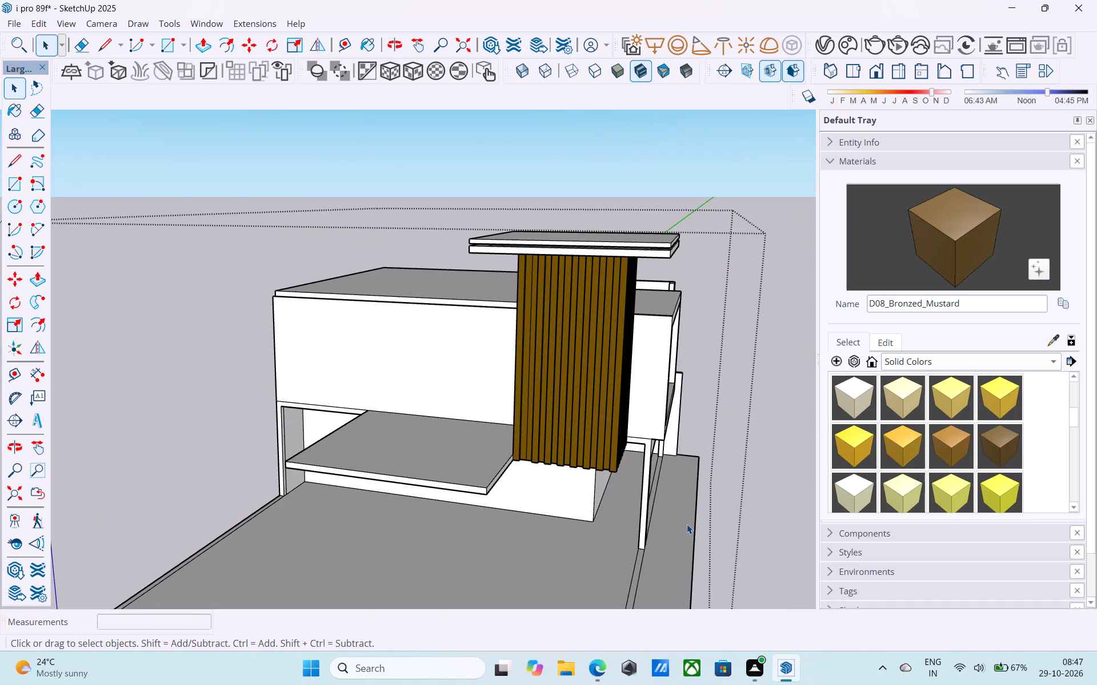
middle_drag(687, 524, 668, 529)
scroll(662, 527, up, 1)
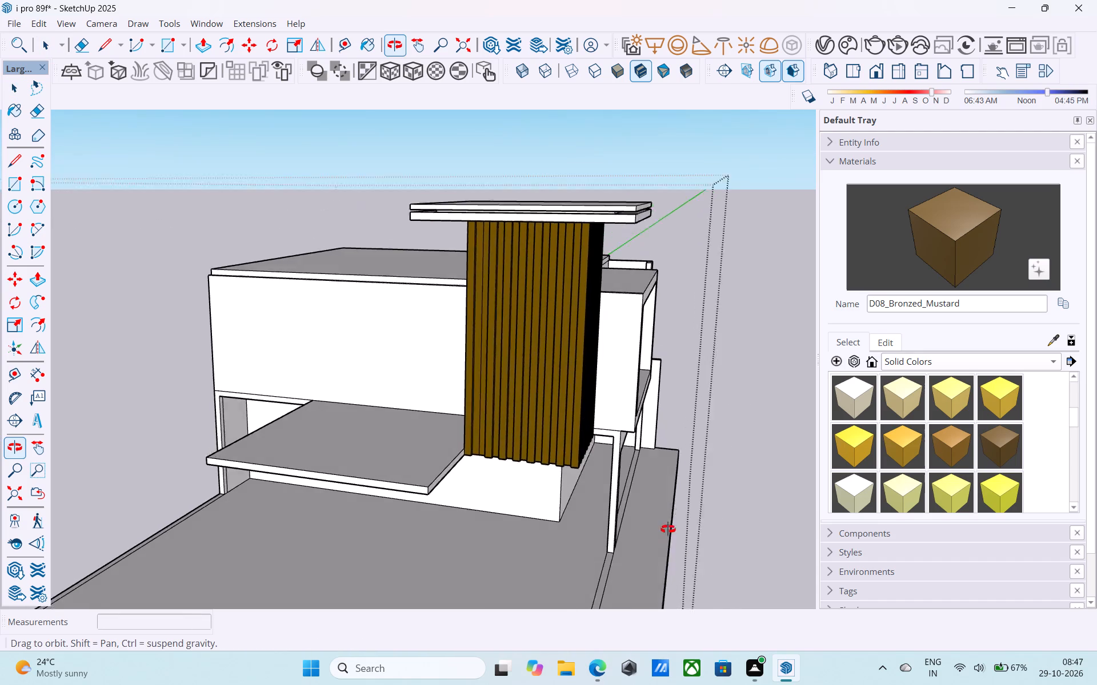
middle_drag(668, 529, 653, 562)
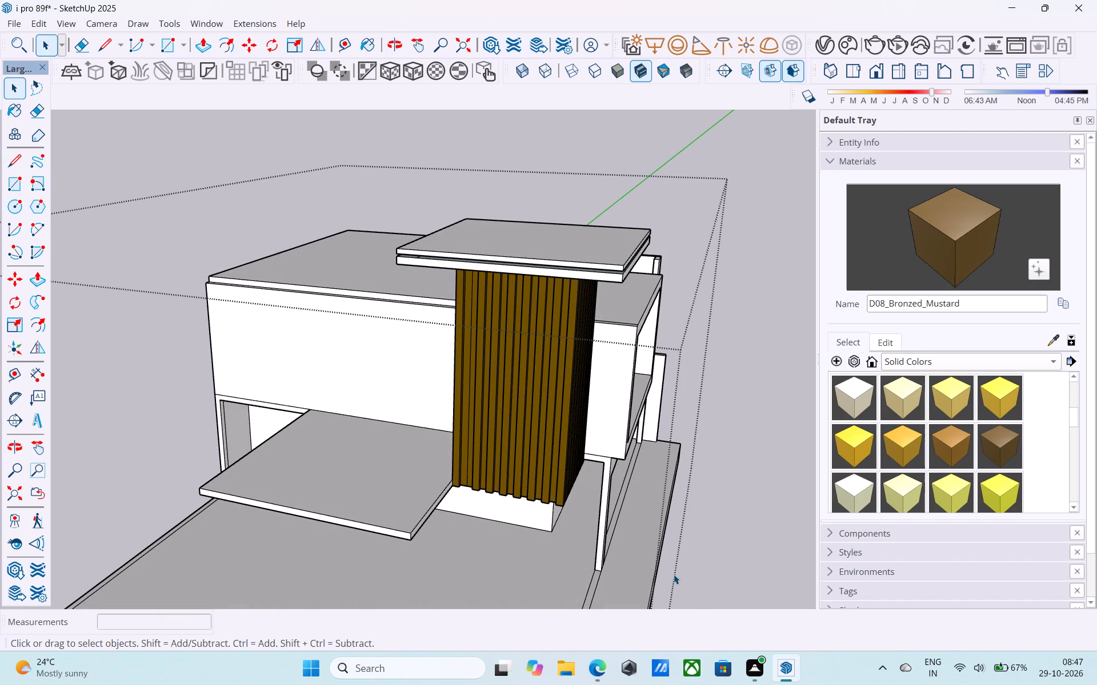
scroll(473, 508, down, 4)
shift+middle_drag(454, 502, 707, 517)
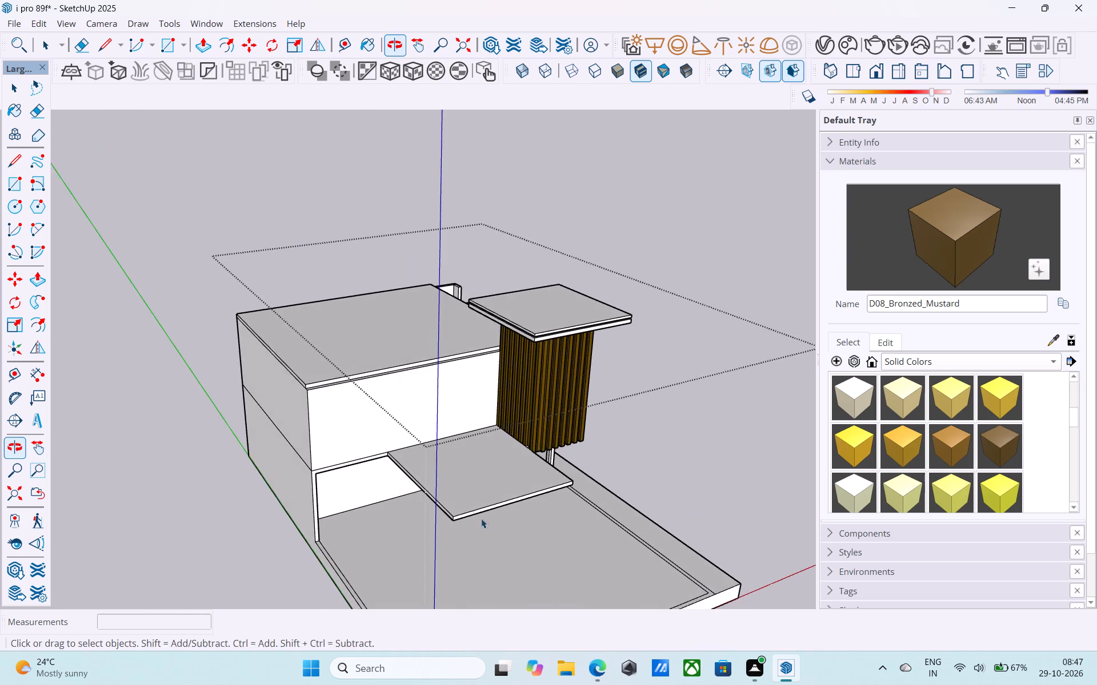
middle_drag(466, 496, 483, 562)
scroll(483, 562, up, 4)
scroll(408, 528, up, 2)
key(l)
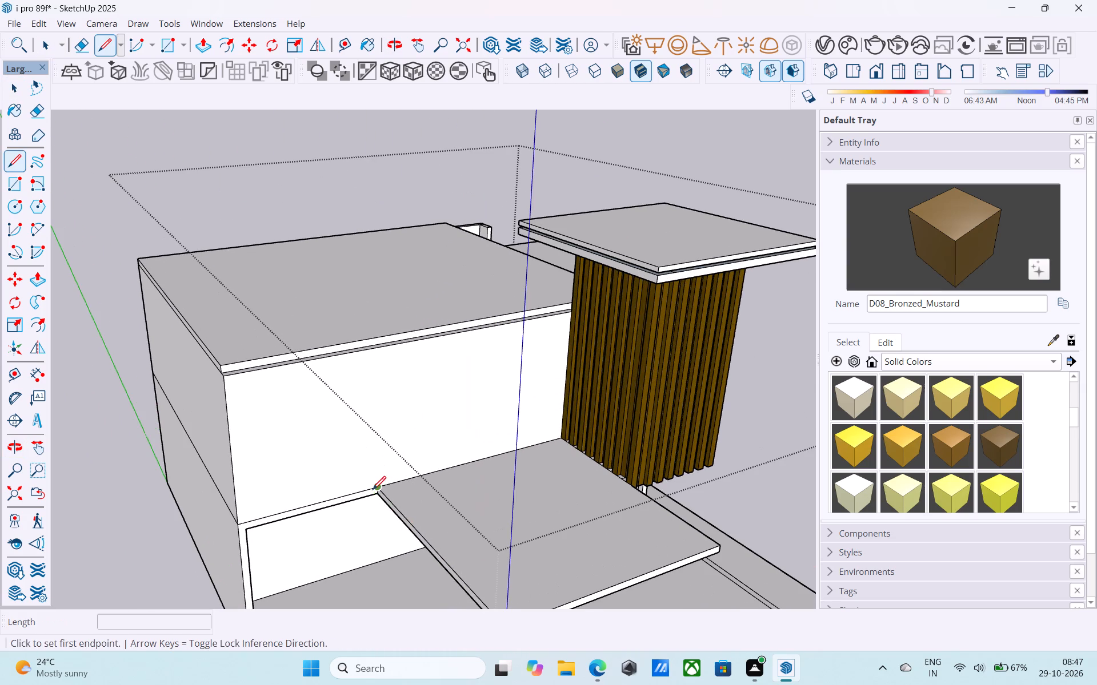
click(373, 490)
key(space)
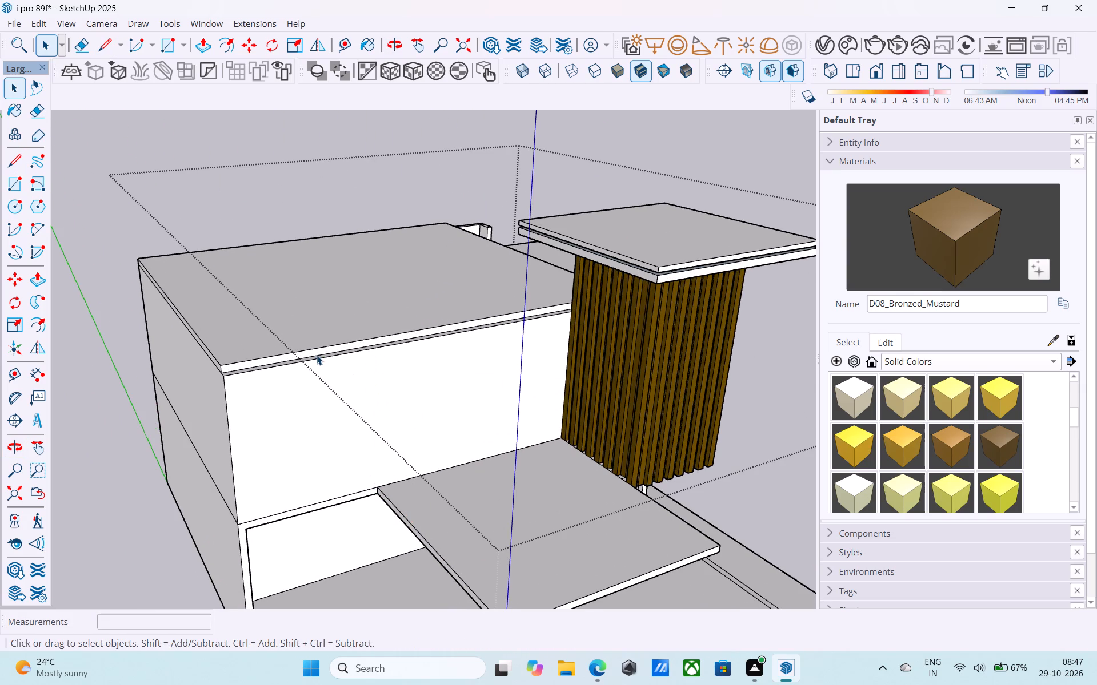
Push the main roof's projecting edge on the canopy side back flush with the wall below.
click(316, 351)
scroll(316, 351, up, 3)
click(316, 353)
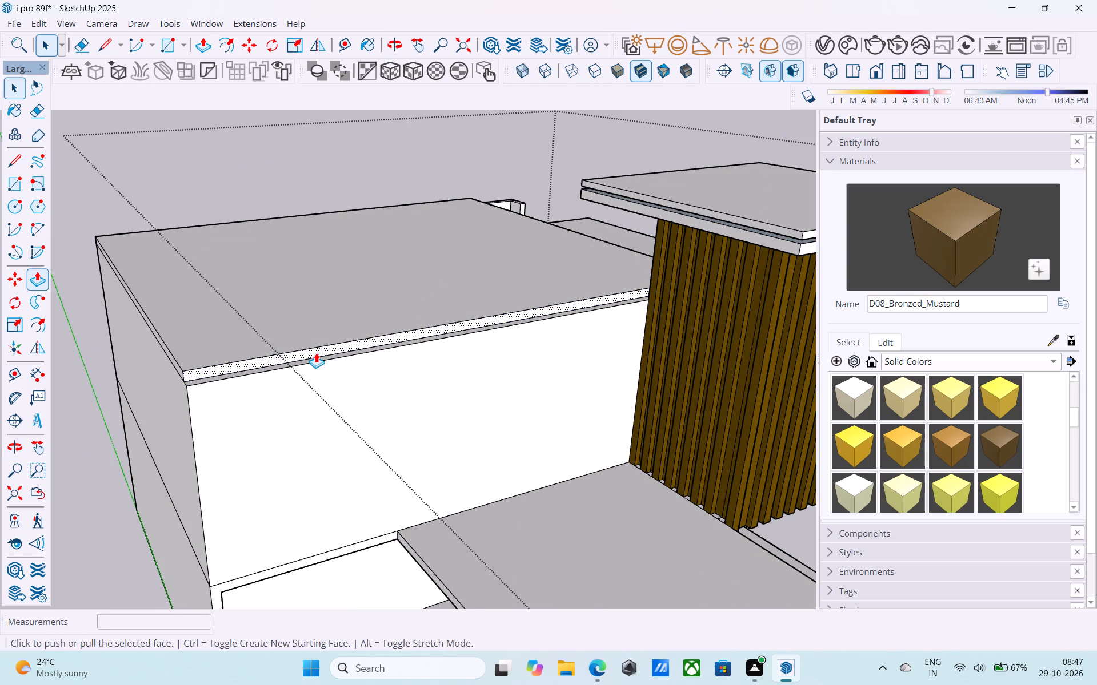
key(p)
click(316, 353)
drag(325, 388, 326, 394)
key(space)
Split the roof's edge face with an 11' vertical line up from the canopy's corner, erasing the part on the wall.
key(l)
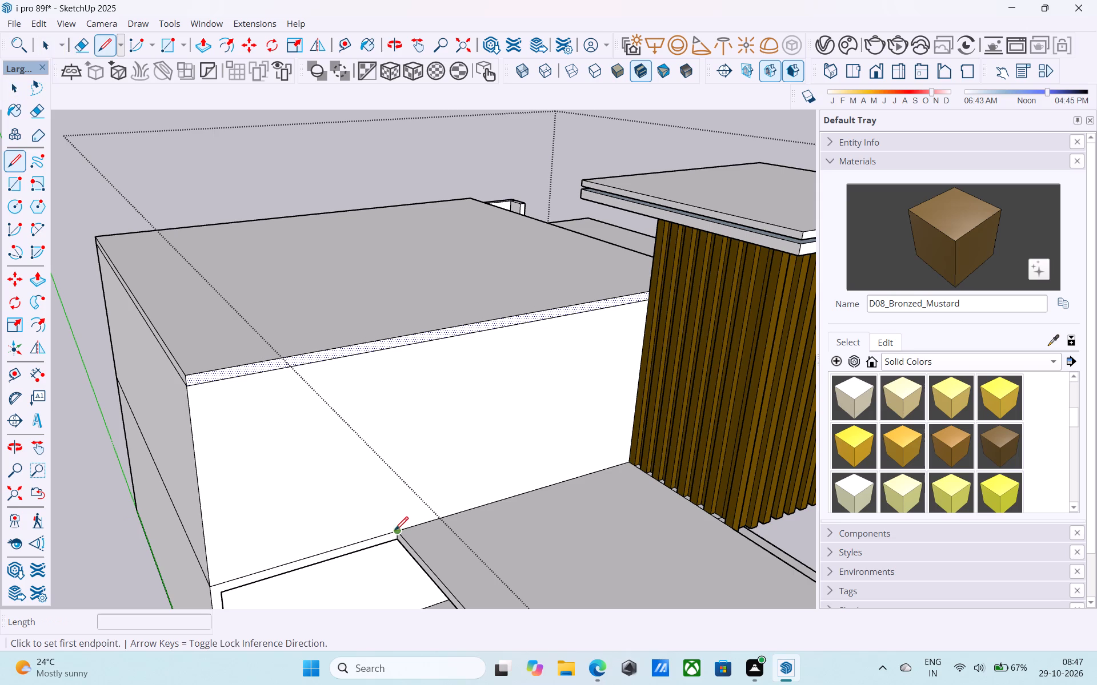
click(396, 527)
click(397, 337)
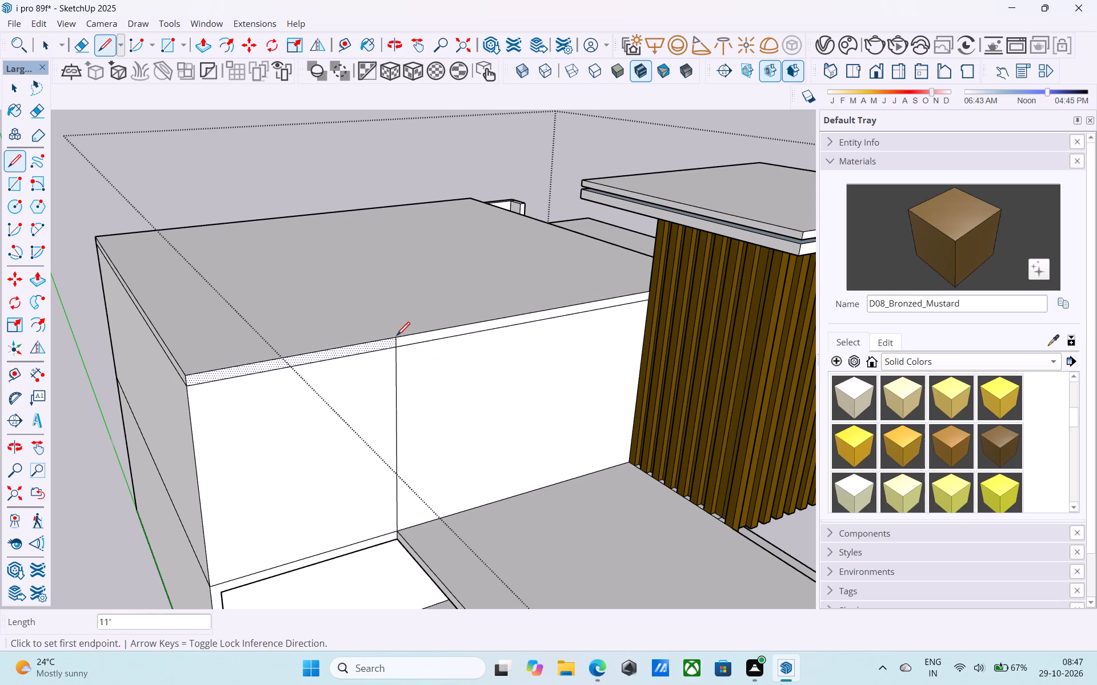
key(space)
key(e)
drag(391, 385, 401, 388)
key(space)
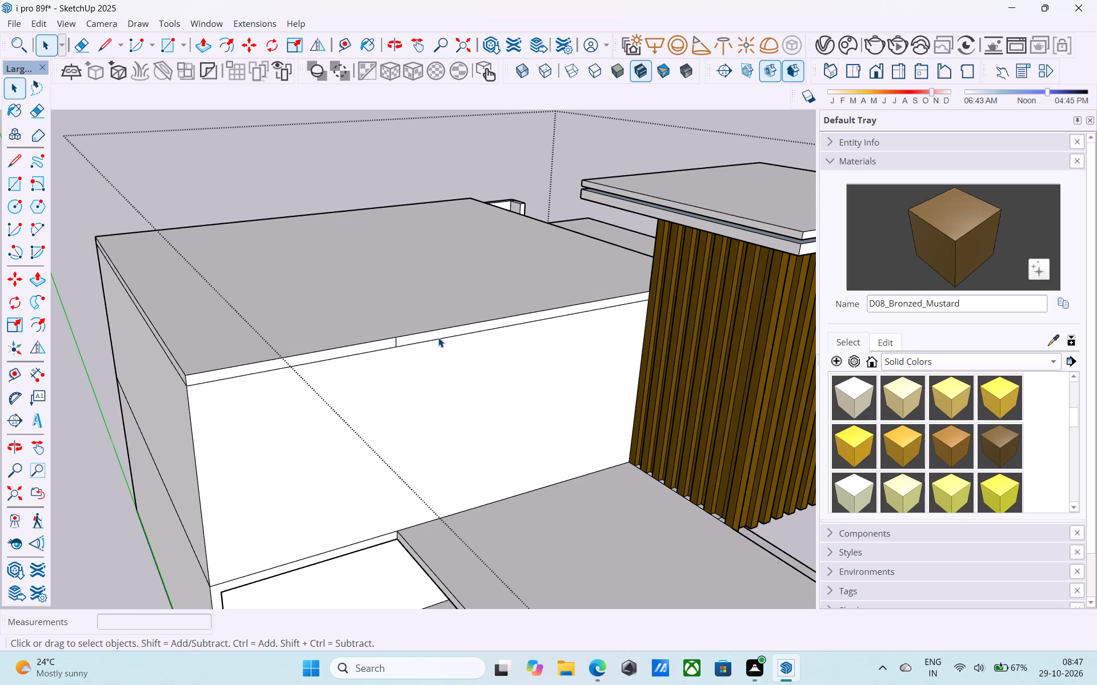
Pull the roof edge section above the canopy outward 16', in line with the canopy's outer edge.
click(441, 334)
key(p)
click(441, 334)
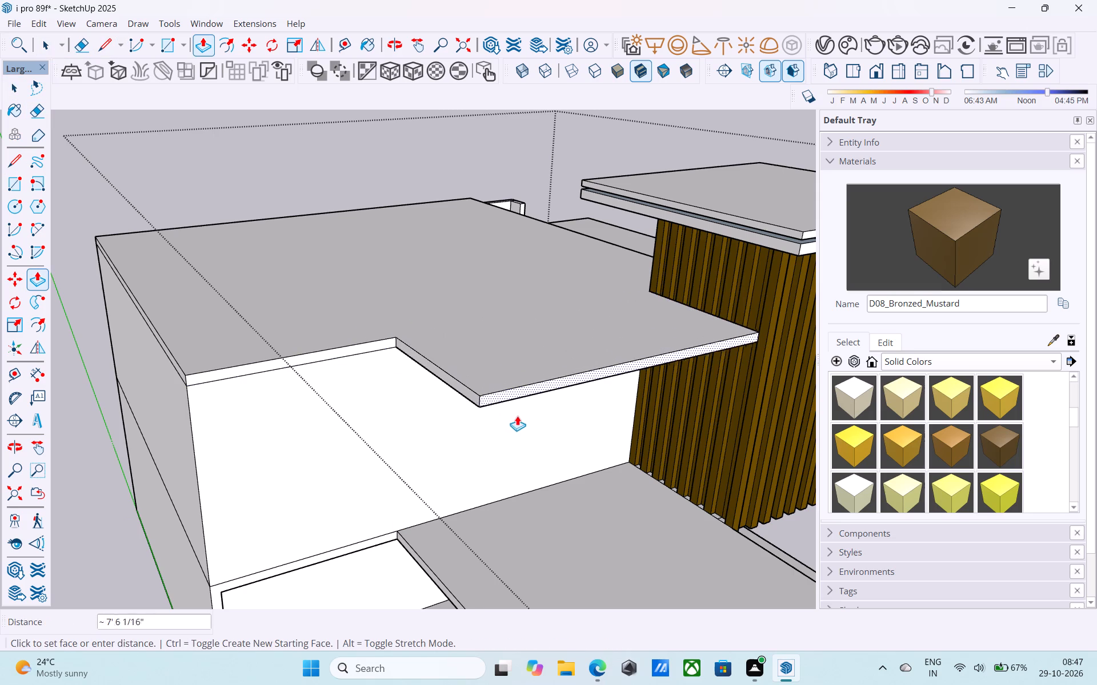
scroll(521, 420, down, 5)
click(574, 595)
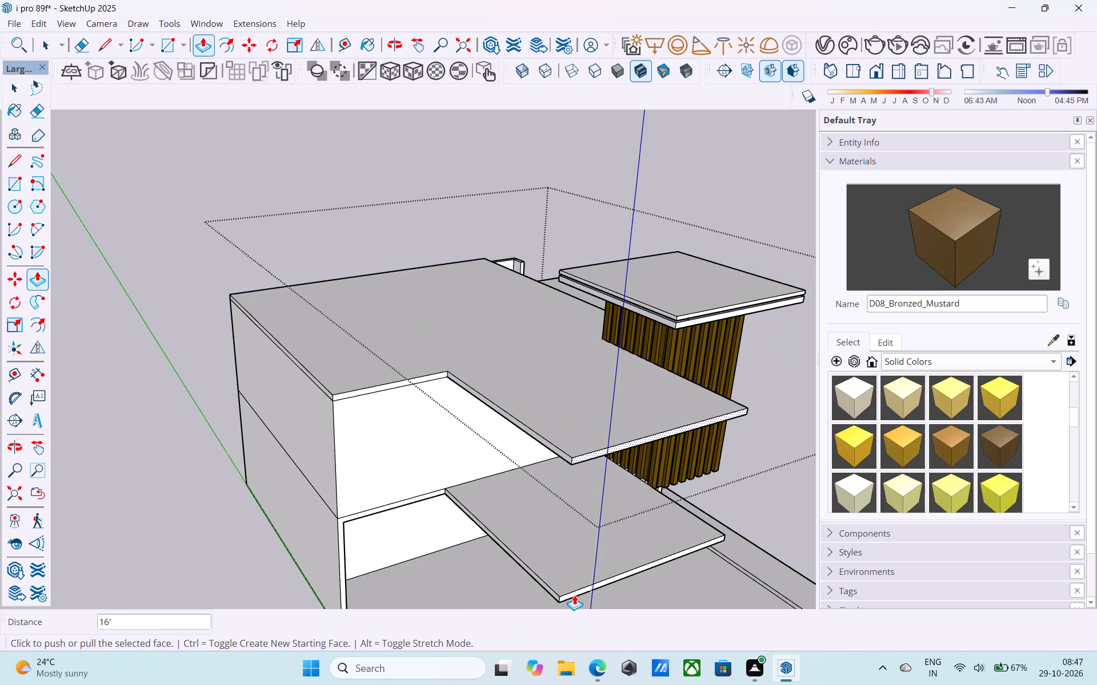
key(space)
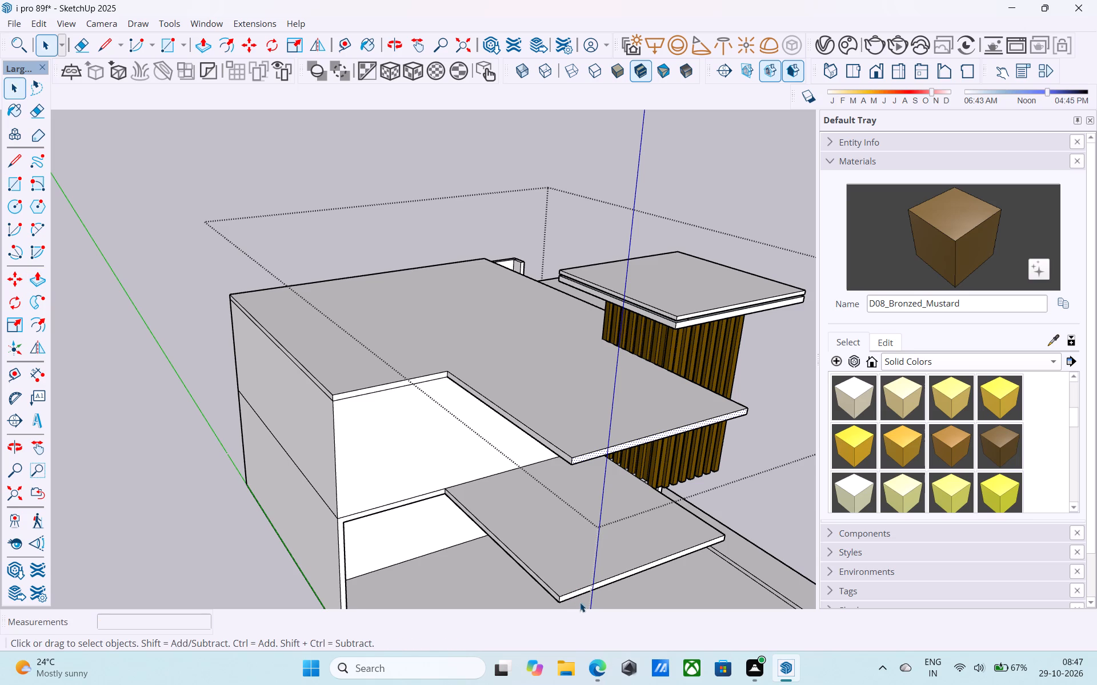
Draw a 16' line across the roof top from the extension's inner corner to the fluted shaft.
scroll(585, 557, down, 5)
shift+middle_drag(585, 556, 810, 634)
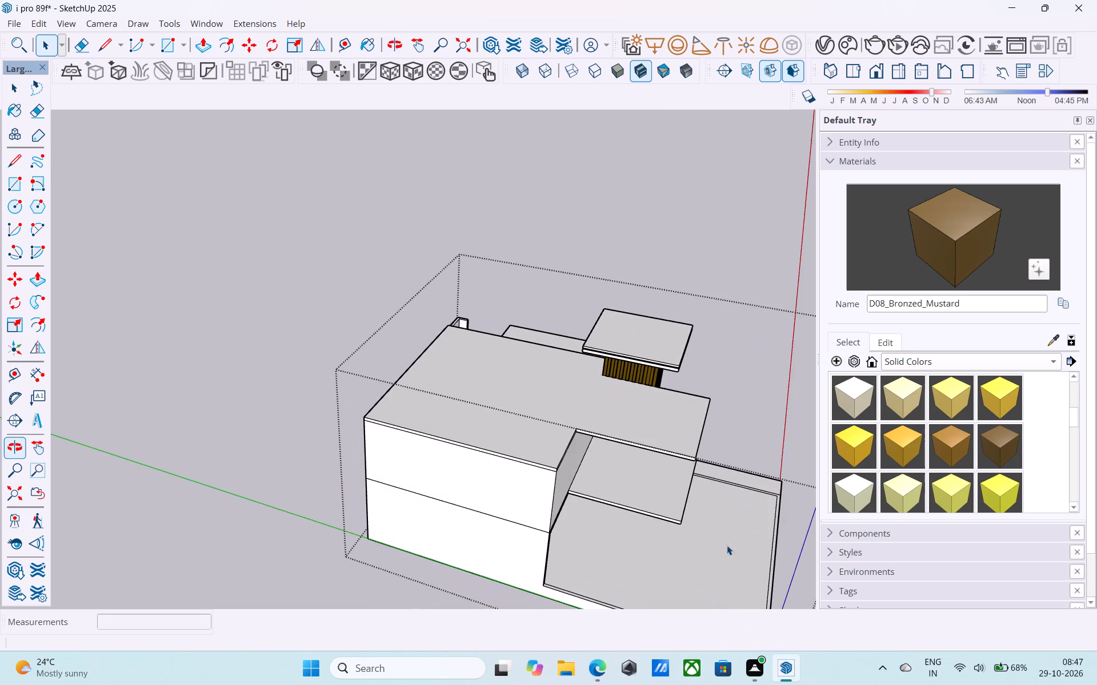
middle_drag(610, 428, 556, 479)
key(l)
scroll(535, 468, up, 9)
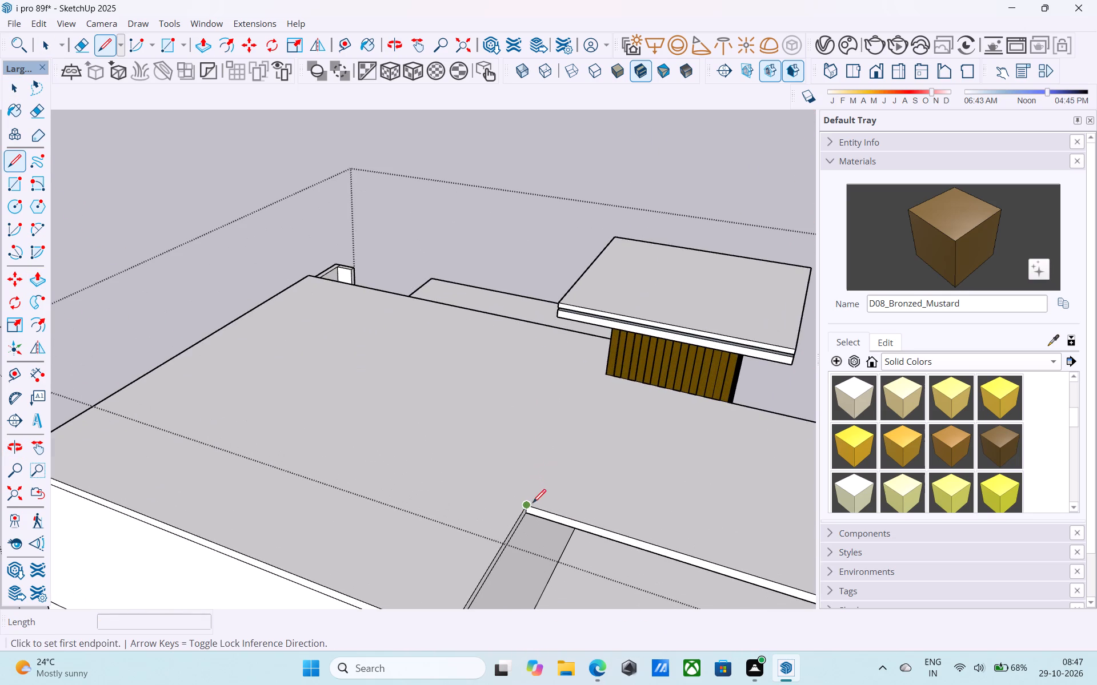
click(525, 509)
scroll(551, 434, down, 2)
middle_drag(550, 434, 681, 539)
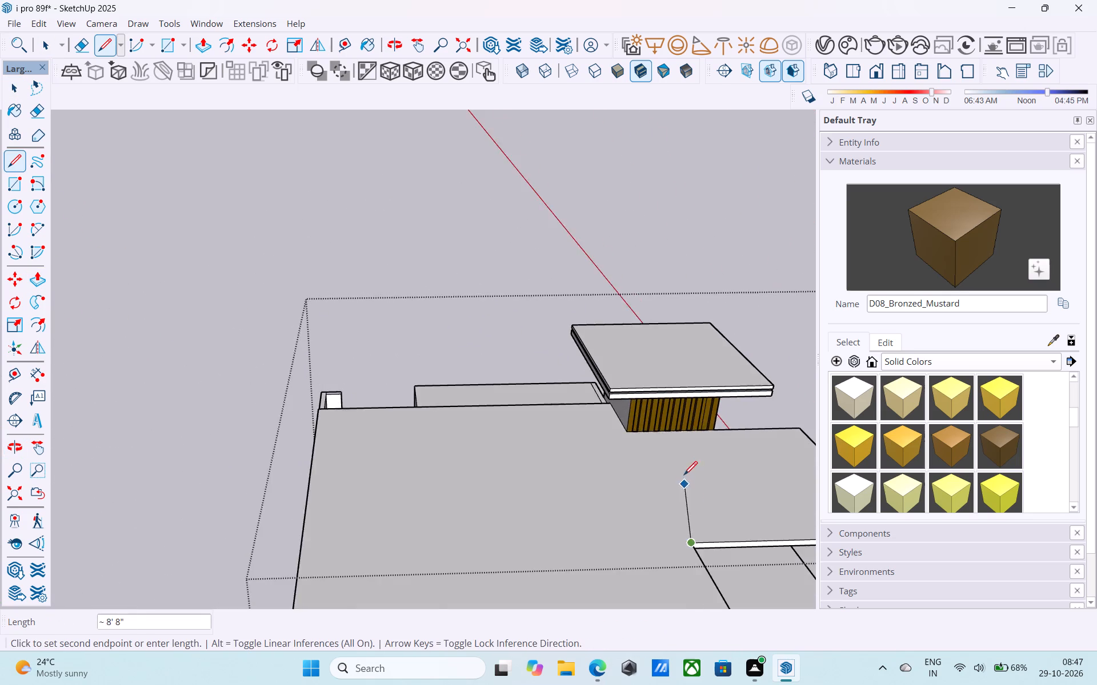
scroll(683, 473, up, 7)
click(602, 401)
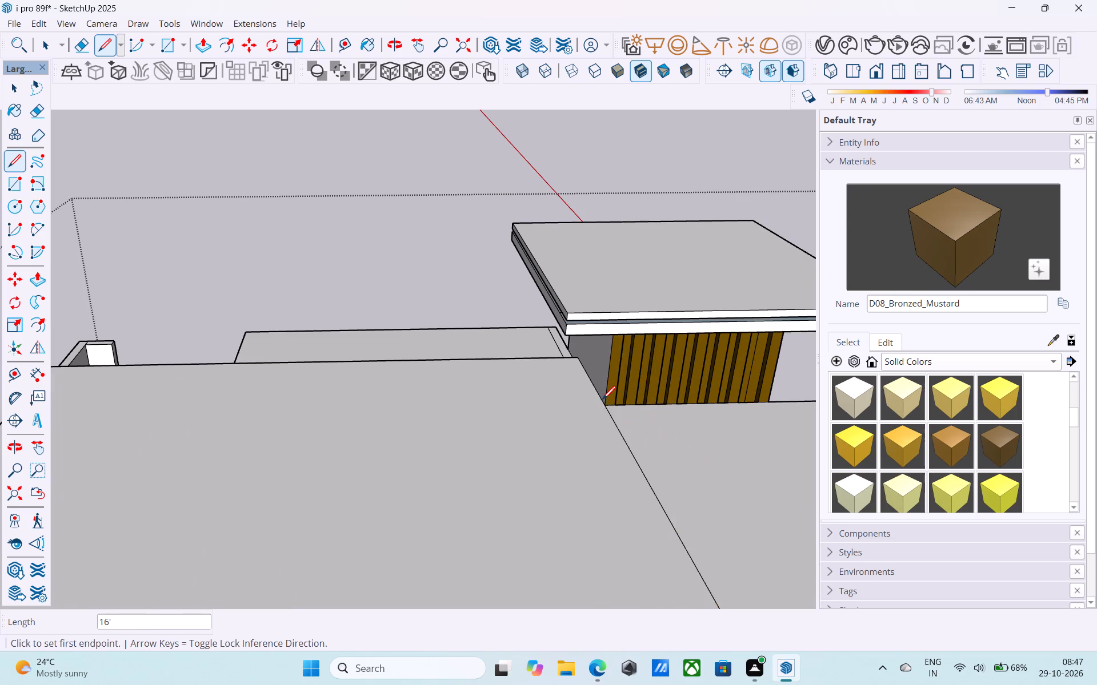
Copy the lower outer edge of the roof extension 6" inward on its underside.
scroll(599, 406, down, 6)
middle_drag(615, 491, 246, 460)
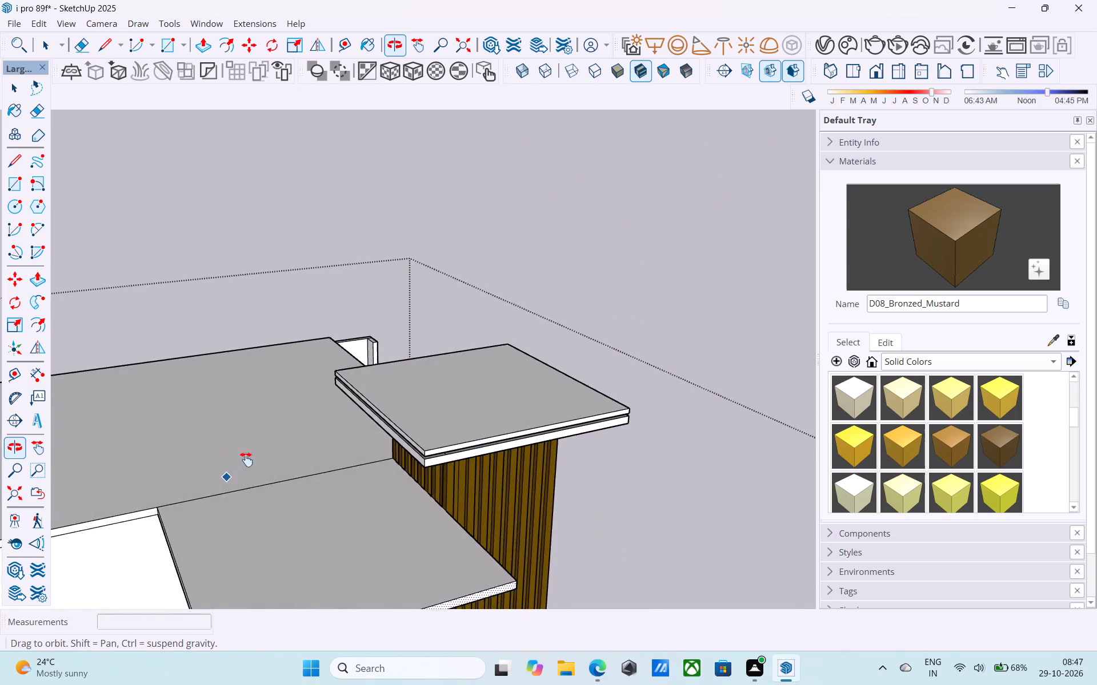
middle_drag(246, 460, 357, 430)
shift+middle_drag(364, 441, 390, 489)
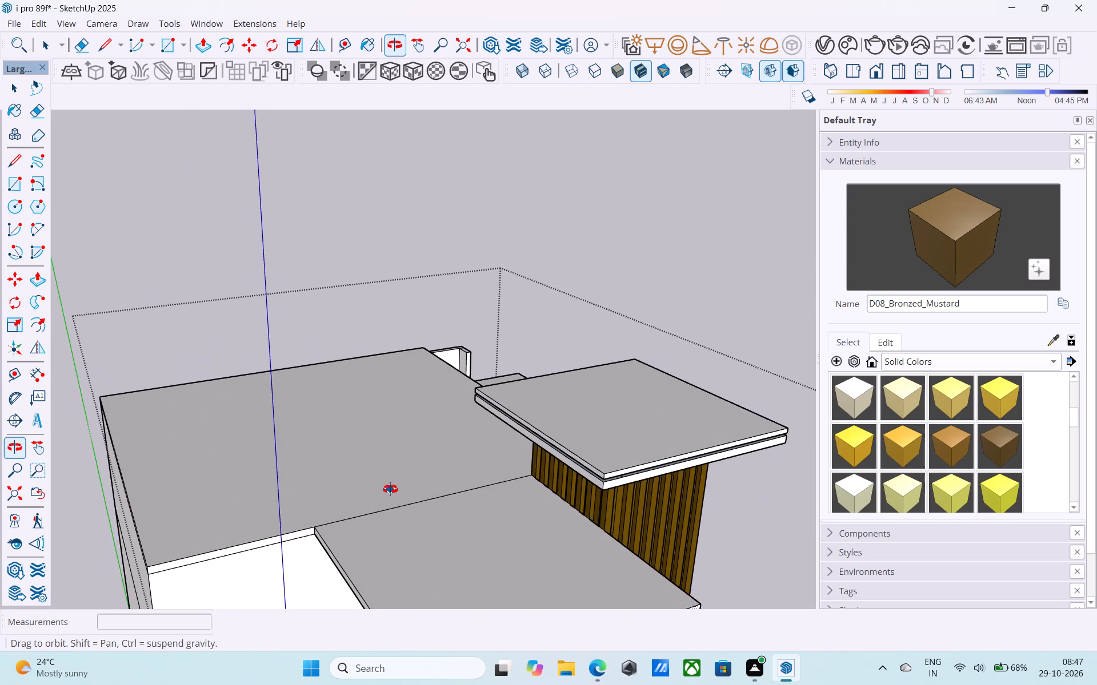
shift+middle_drag(390, 489, 391, 491)
middle_drag(395, 522, 459, 551)
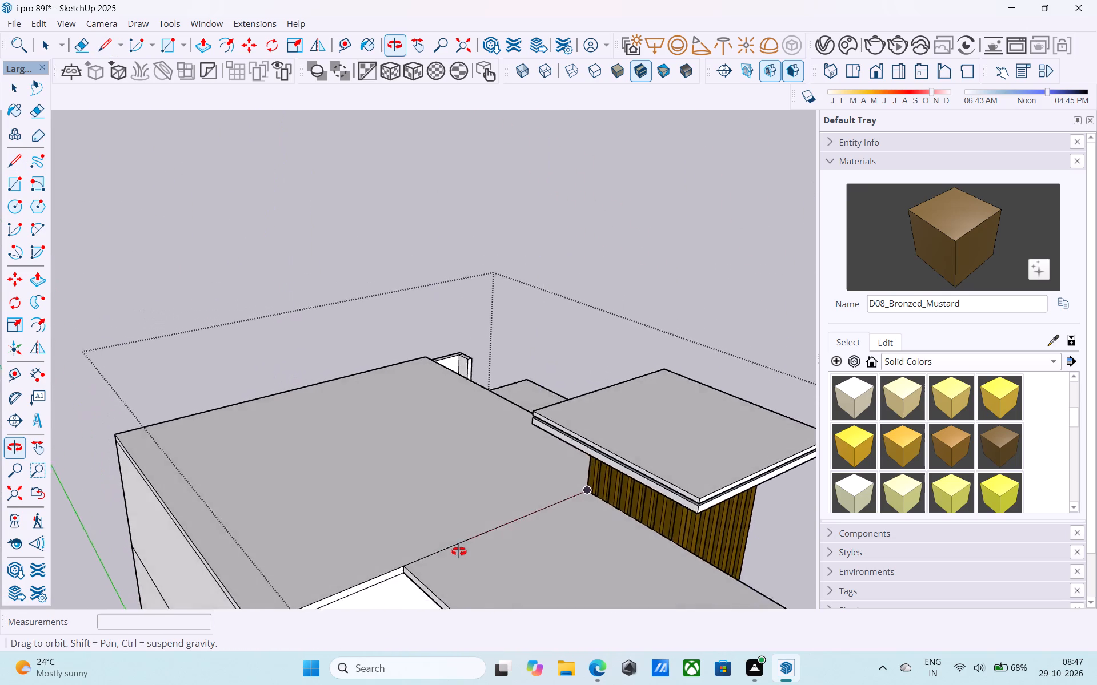
middle_drag(459, 551, 416, 353)
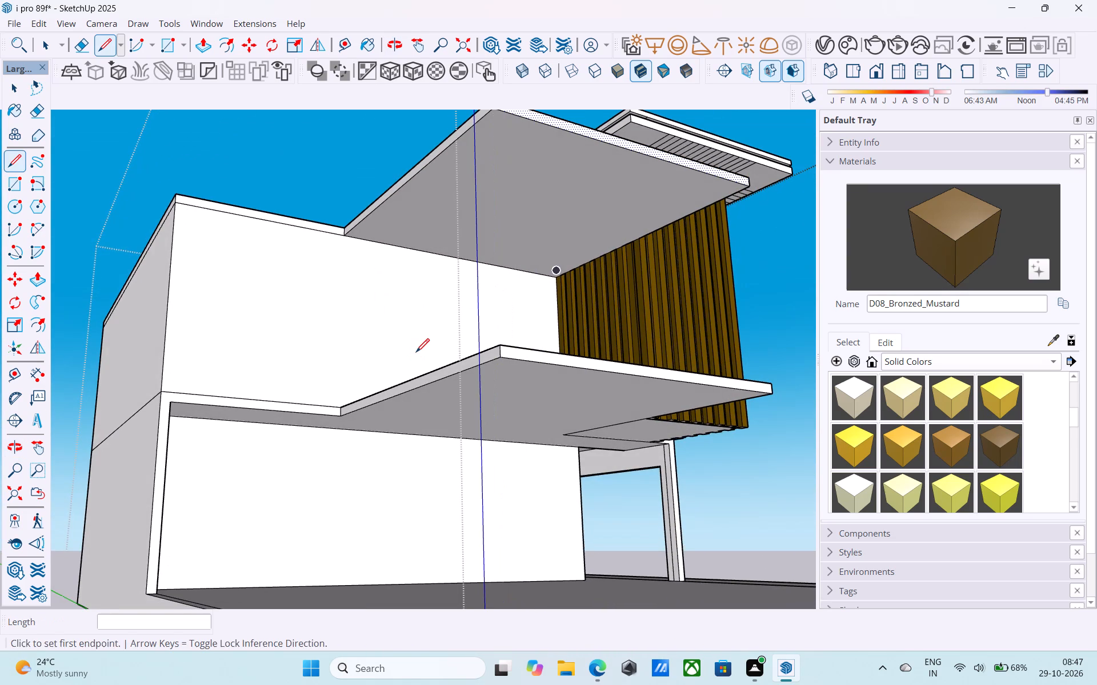
middle_drag(421, 357, 426, 389)
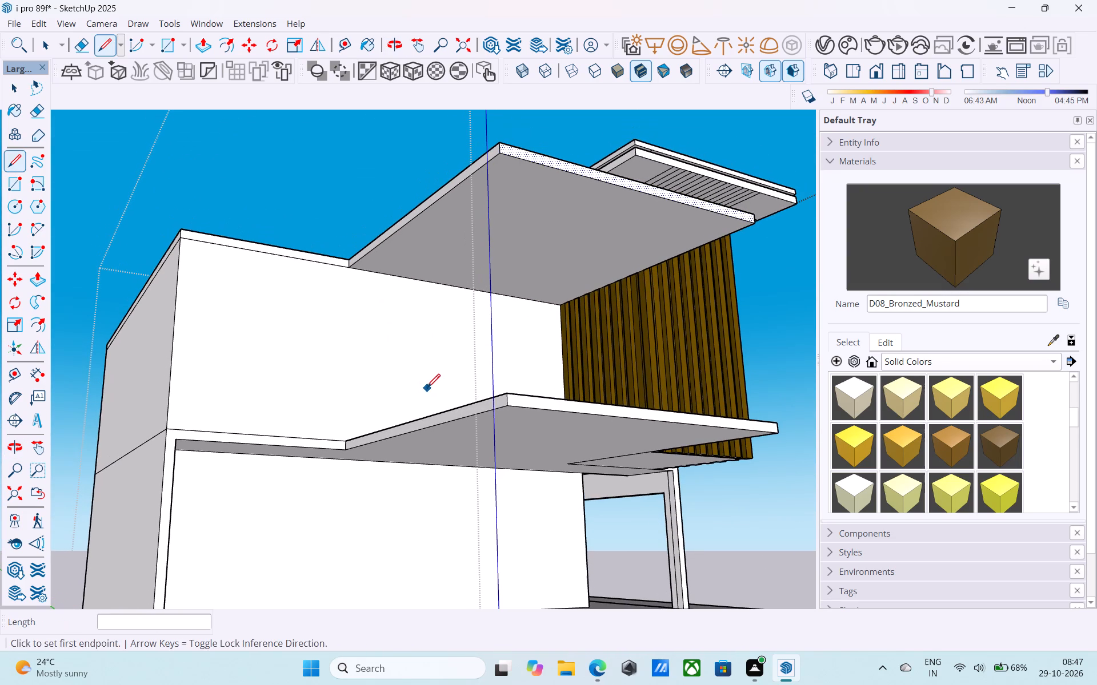
key(space)
shift+middle_drag(433, 394, 422, 474)
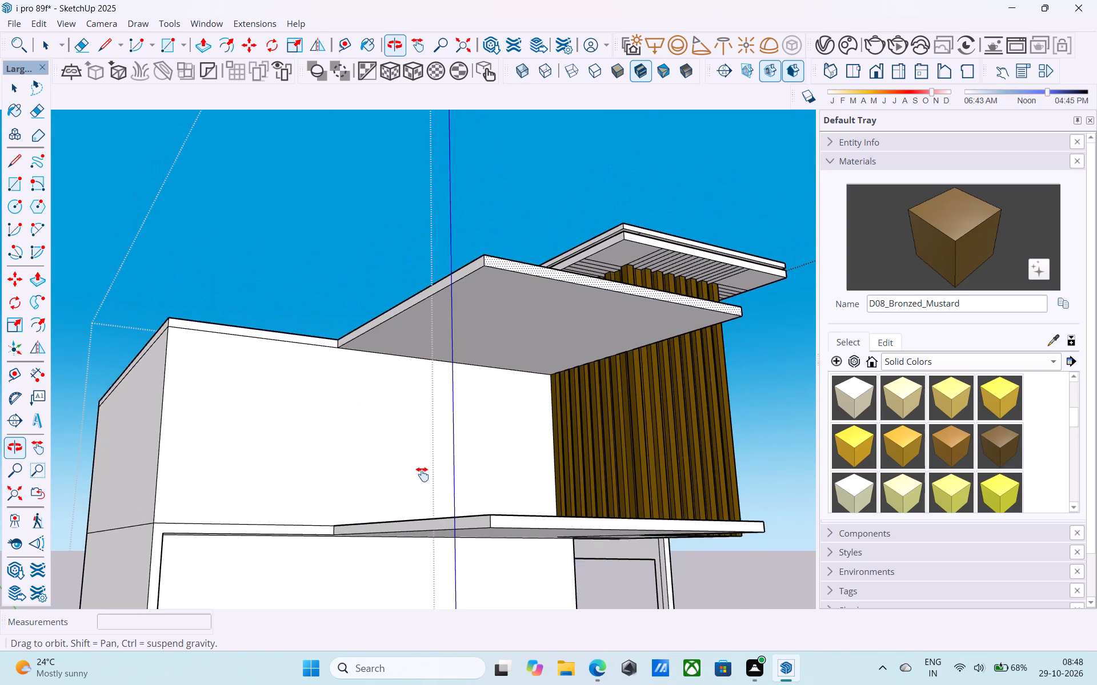
shift+middle_drag(422, 474, 417, 456)
shift+middle_drag(468, 416, 452, 522)
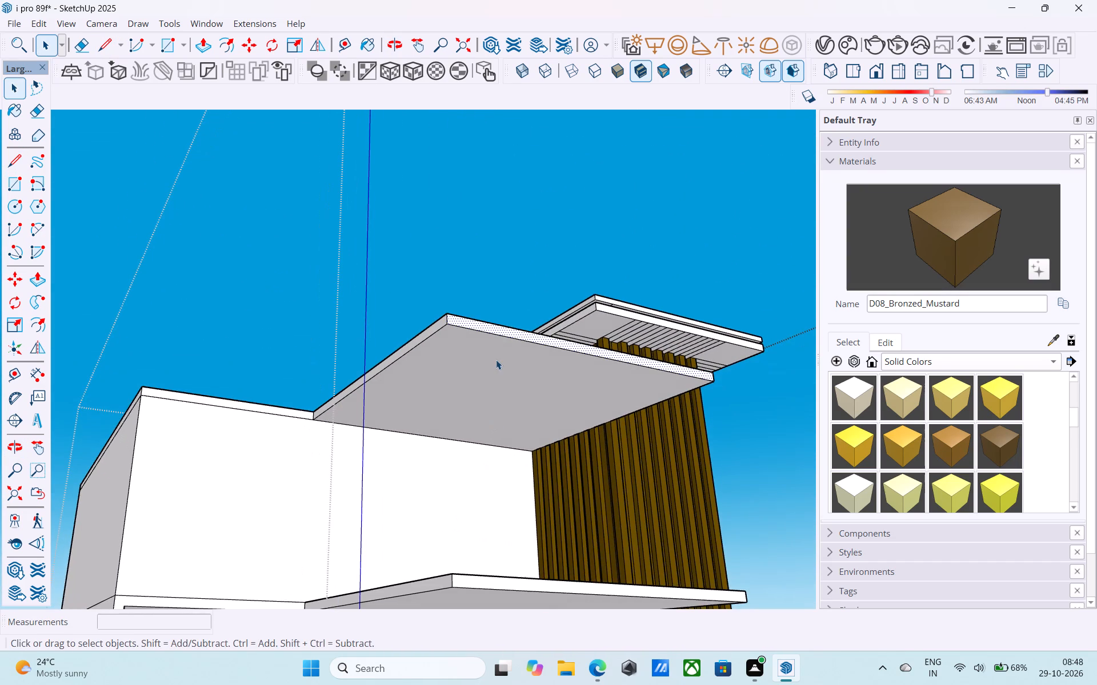
click(495, 332)
scroll(495, 333, up, 6)
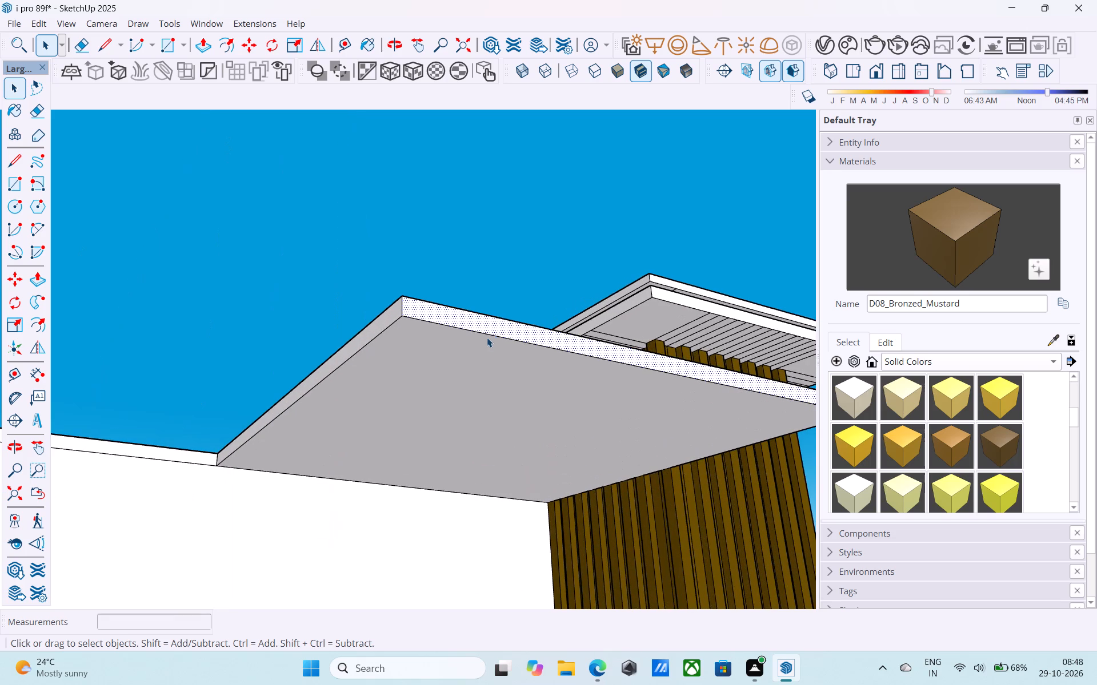
click(484, 332)
key(m)
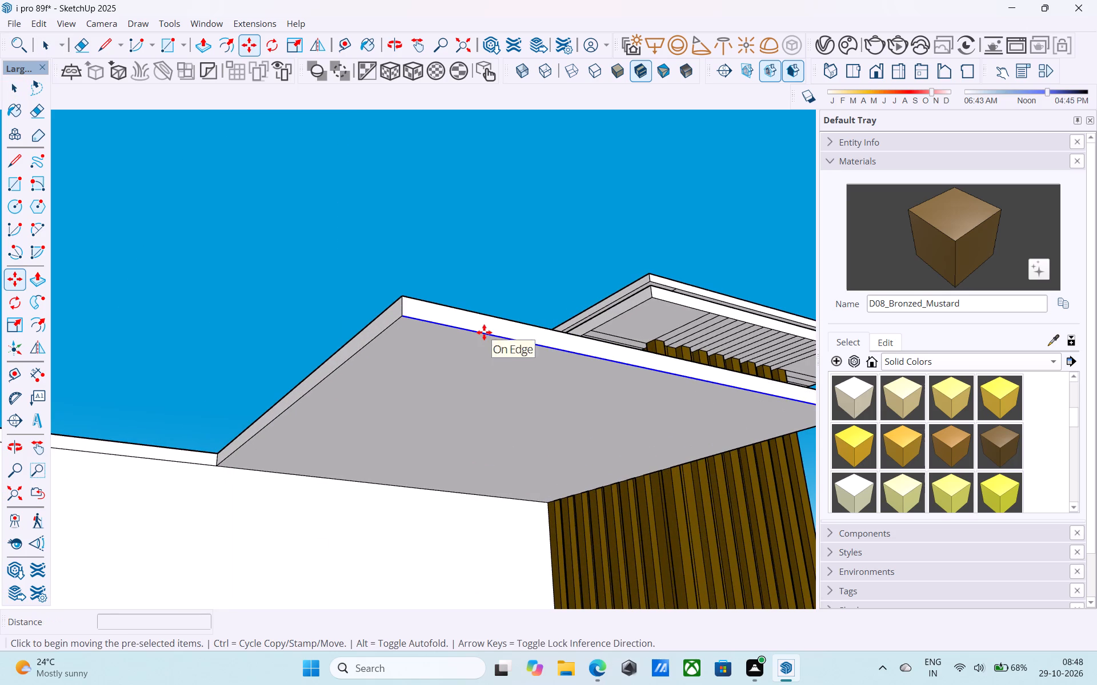
click(397, 322)
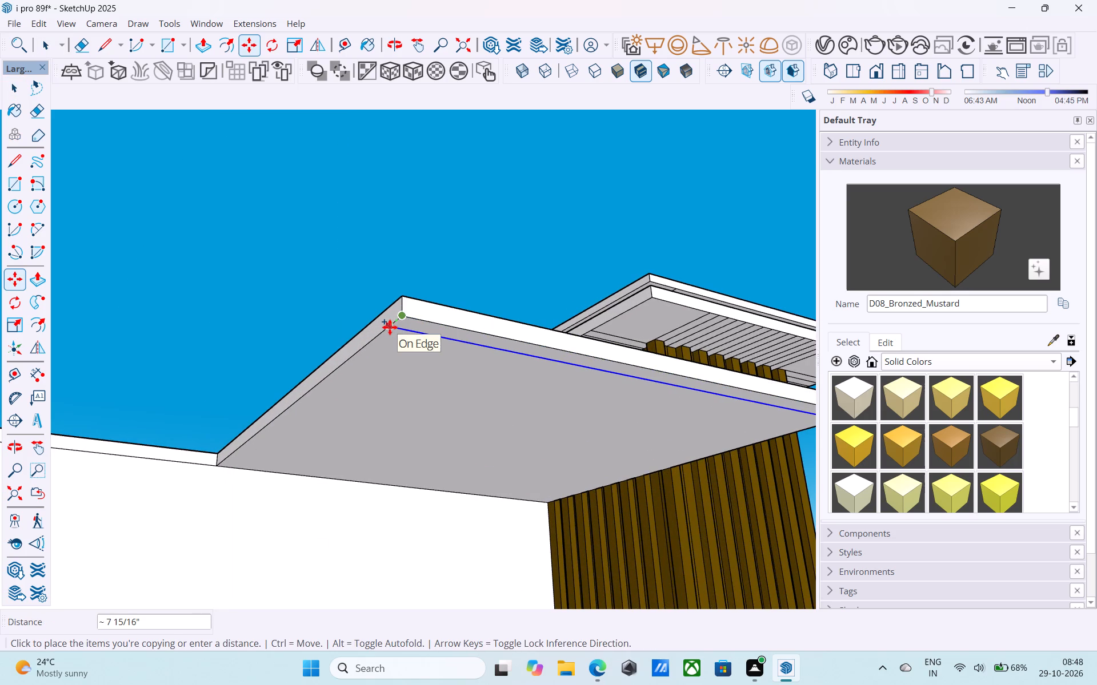
key(6)
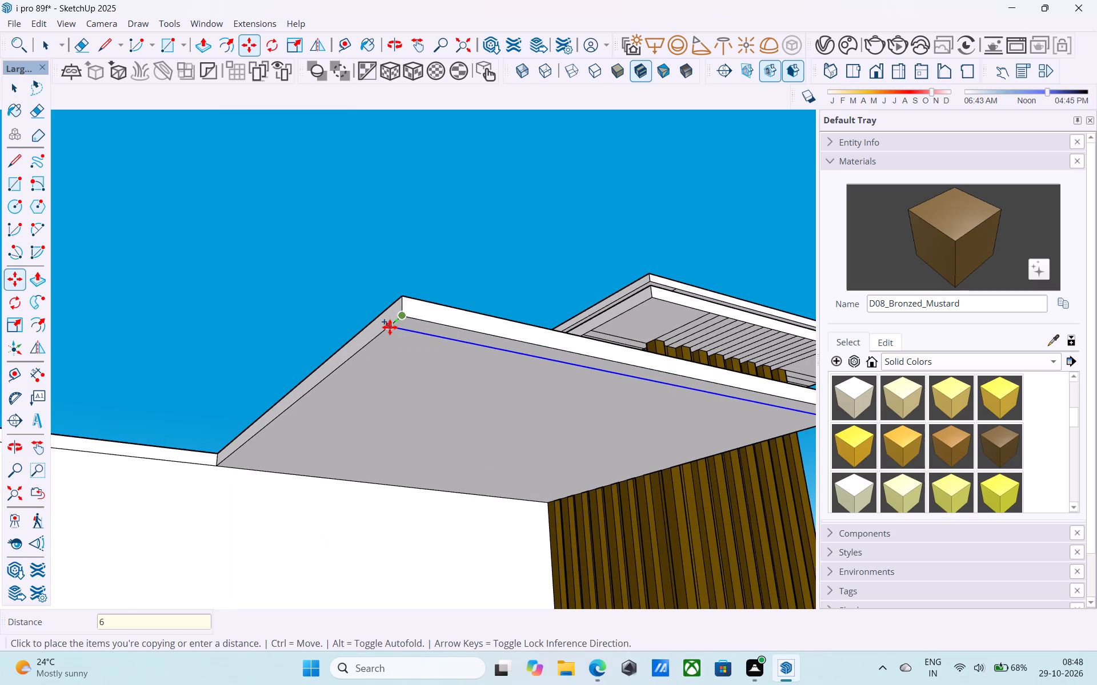
key(shift+quotedbl)
key(Return)
key(space)
Pull the 6" strip under the roof extension down to the canopy to form an outer side wall.
click(434, 328)
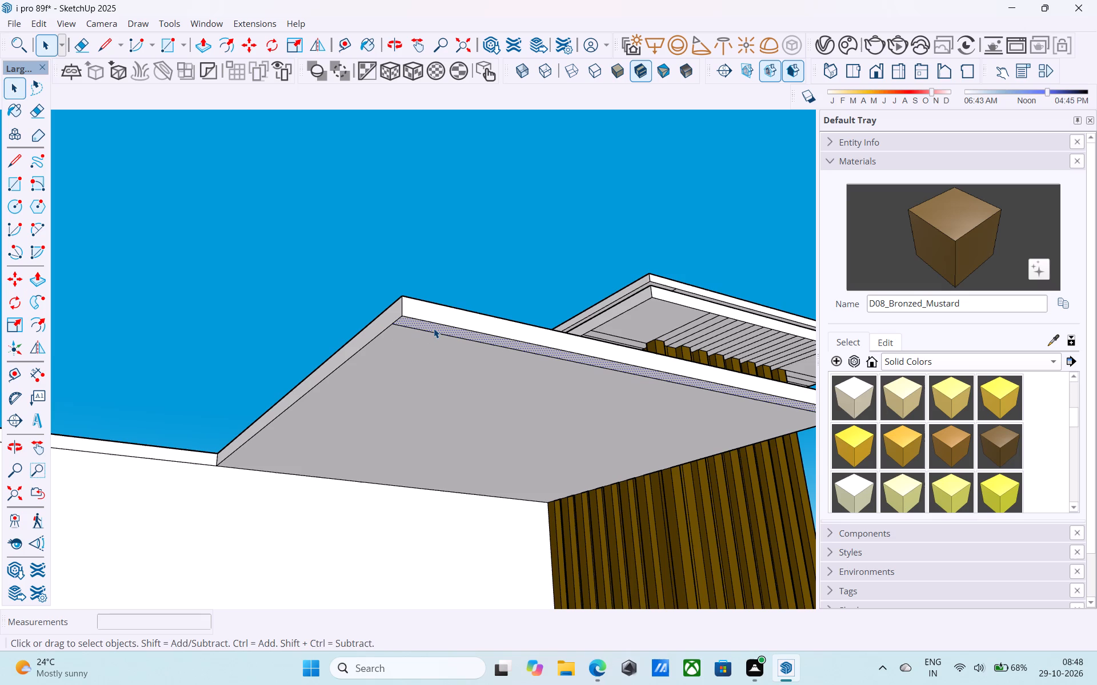
key(p)
click(434, 328)
scroll(435, 327, down, 8)
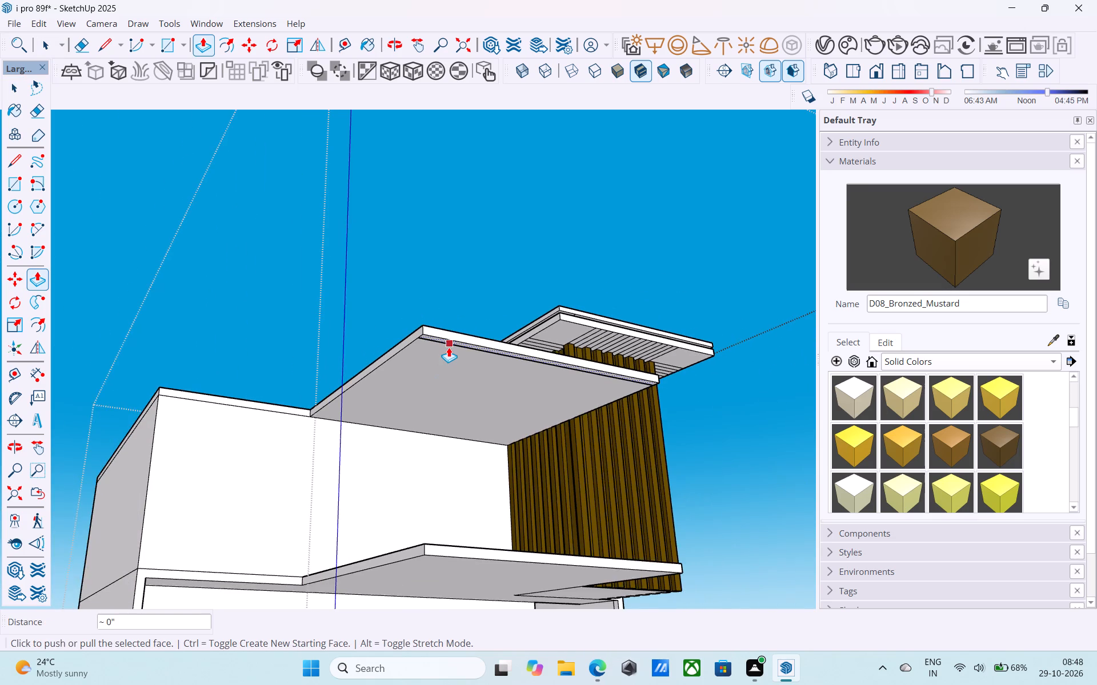
scroll(449, 347, up, 4)
click(447, 336)
scroll(447, 376, down, 6)
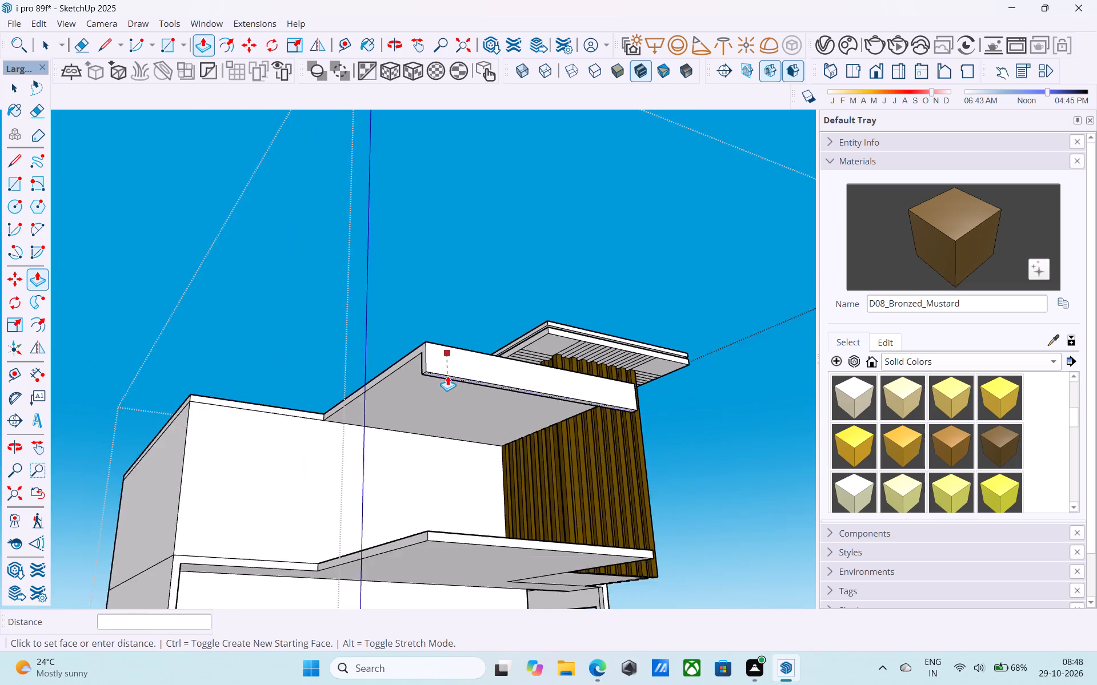
scroll(447, 376, down, 7)
middle_drag(450, 442, 423, 684)
scroll(406, 500, up, 7)
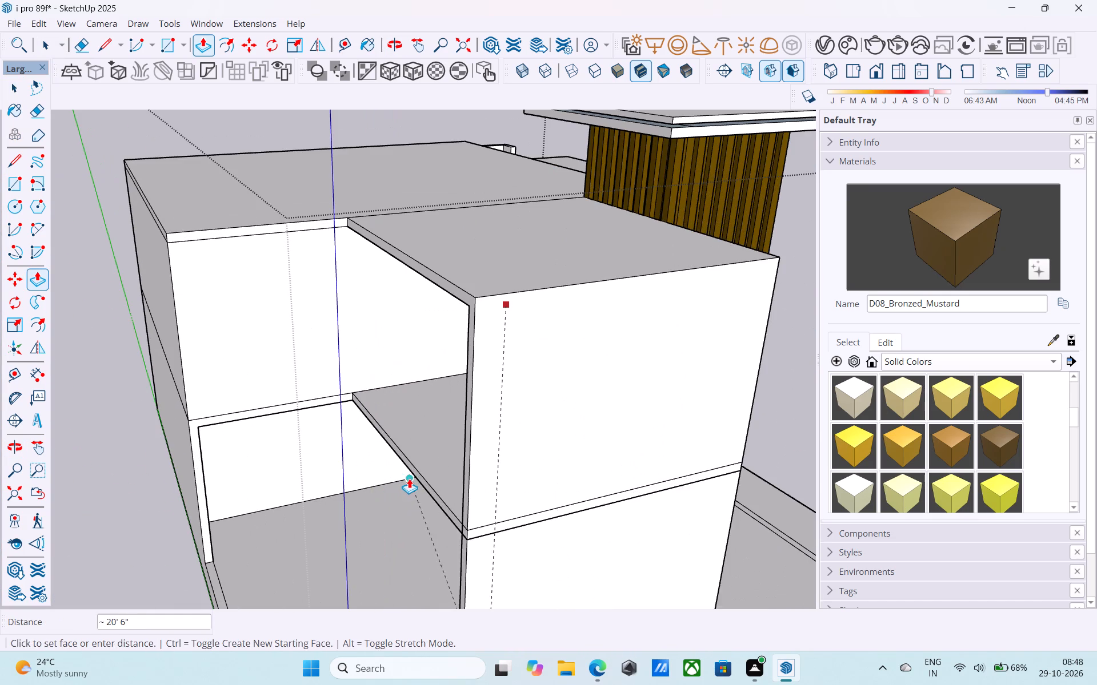
click(423, 478)
key(space)
Draw a 16' line on the canopy's underside from its inner corner to the corner below the fluted shaft.
scroll(464, 478, down, 7)
shift+middle_drag(465, 476, 182, 430)
shift+middle_drag(255, 441, 414, 487)
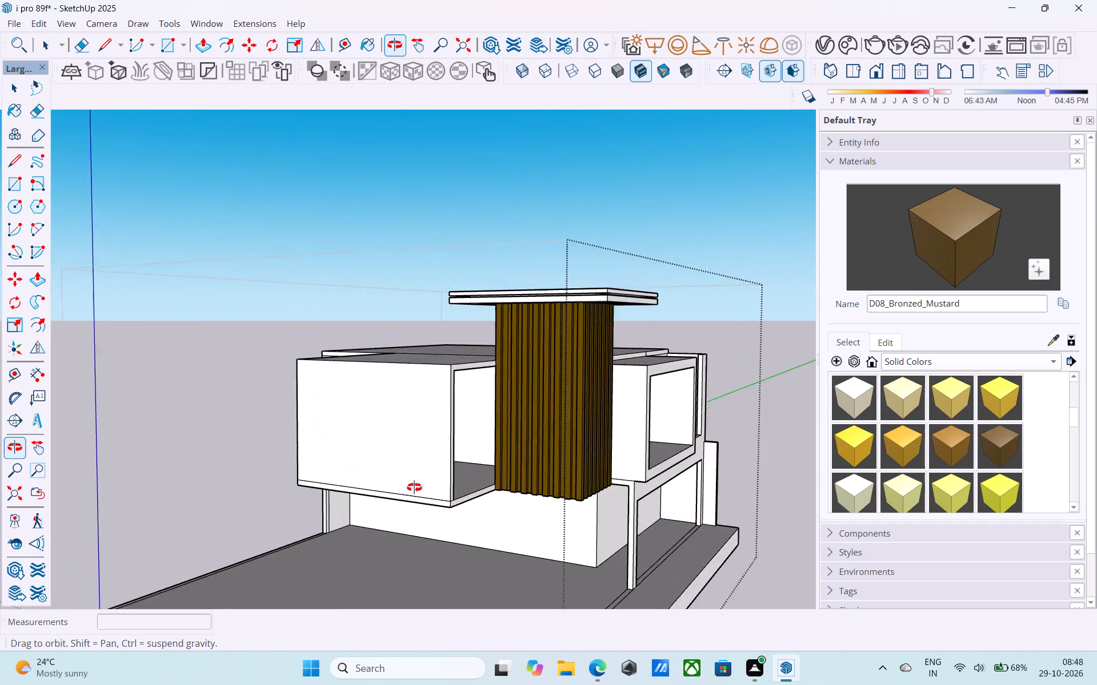
shift+middle_drag(414, 487, 305, 438)
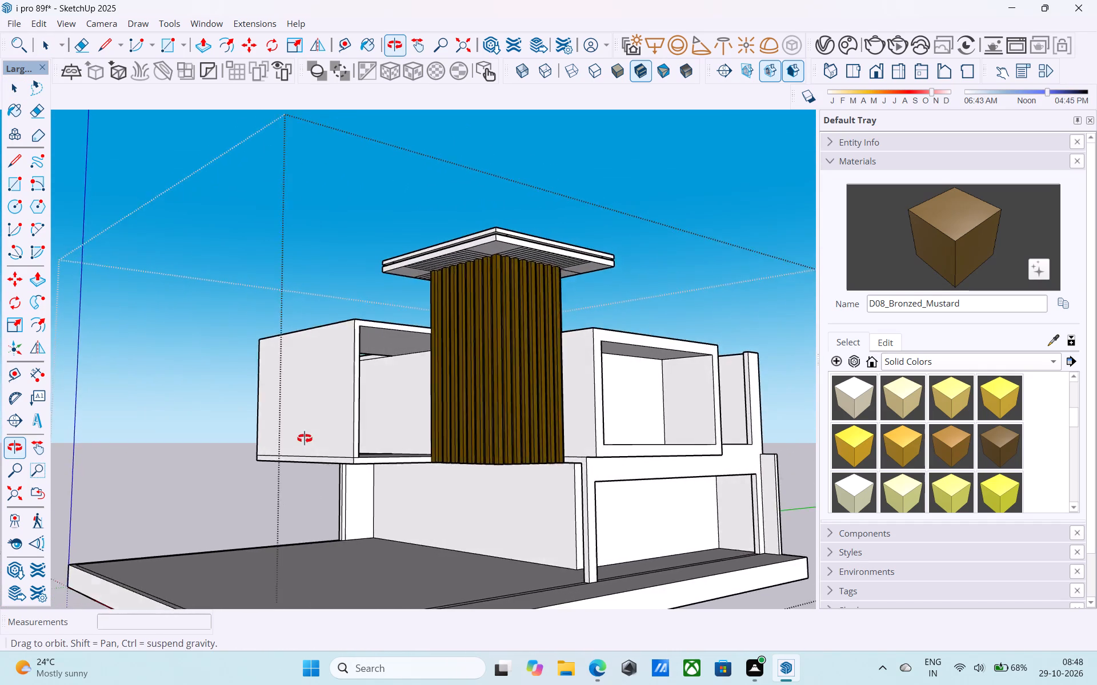
shift+middle_drag(305, 438, 237, 407)
scroll(258, 414, up, 5)
shift+middle_drag(414, 508, 338, 478)
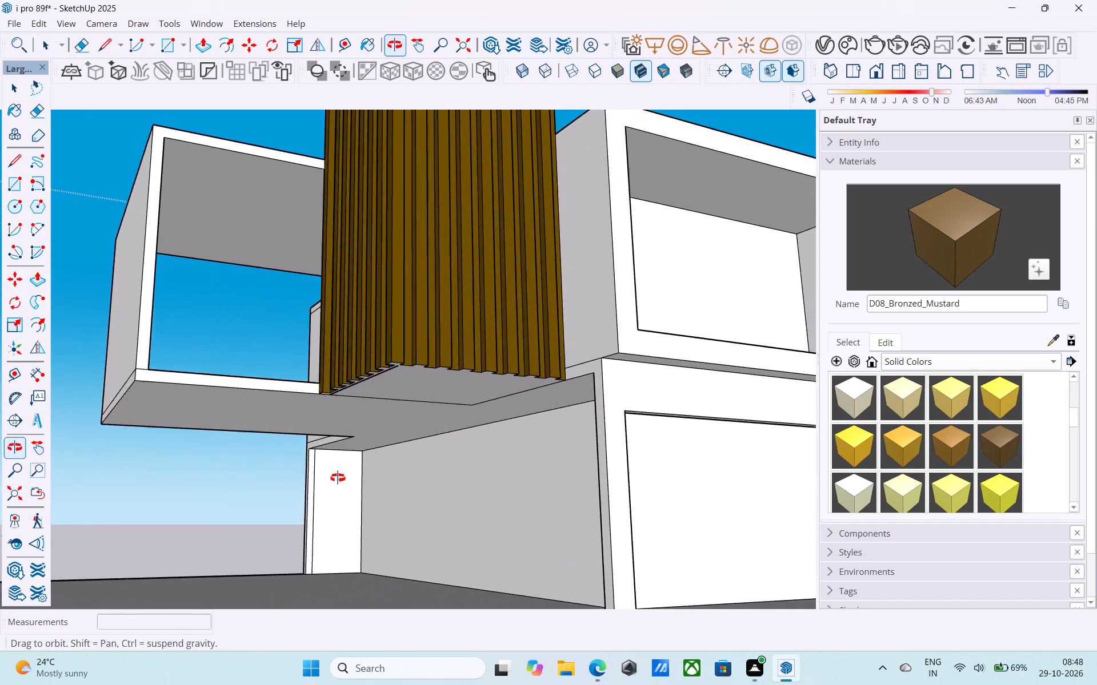
shift+middle_drag(338, 478, 355, 450)
scroll(338, 474, up, 1)
key(l)
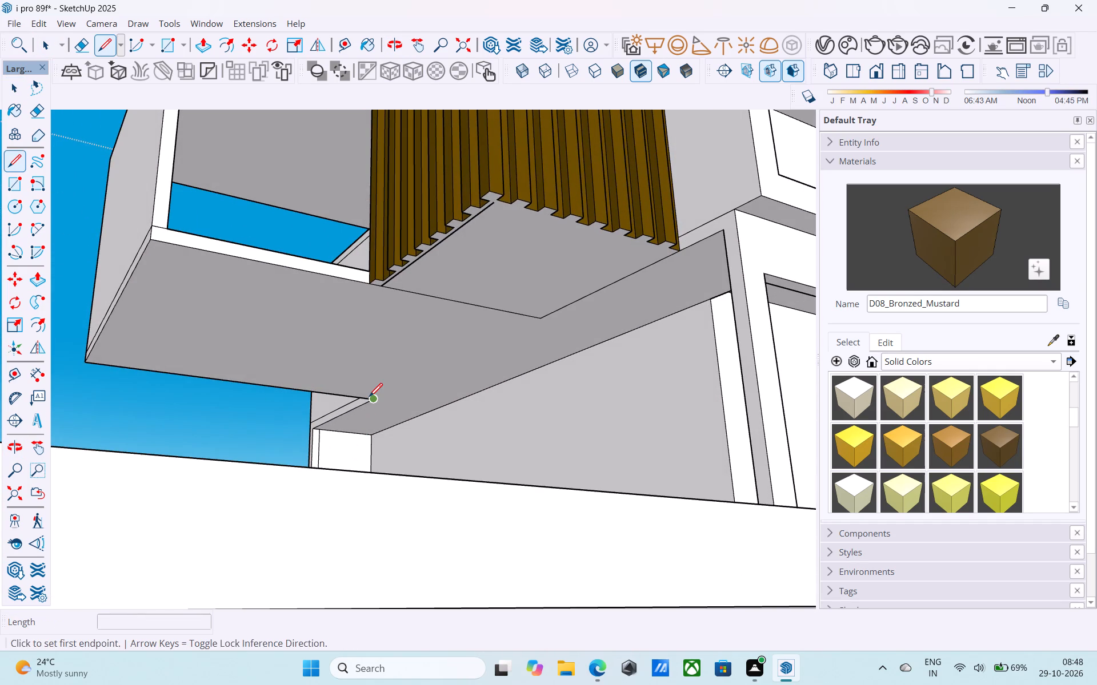
click(369, 398)
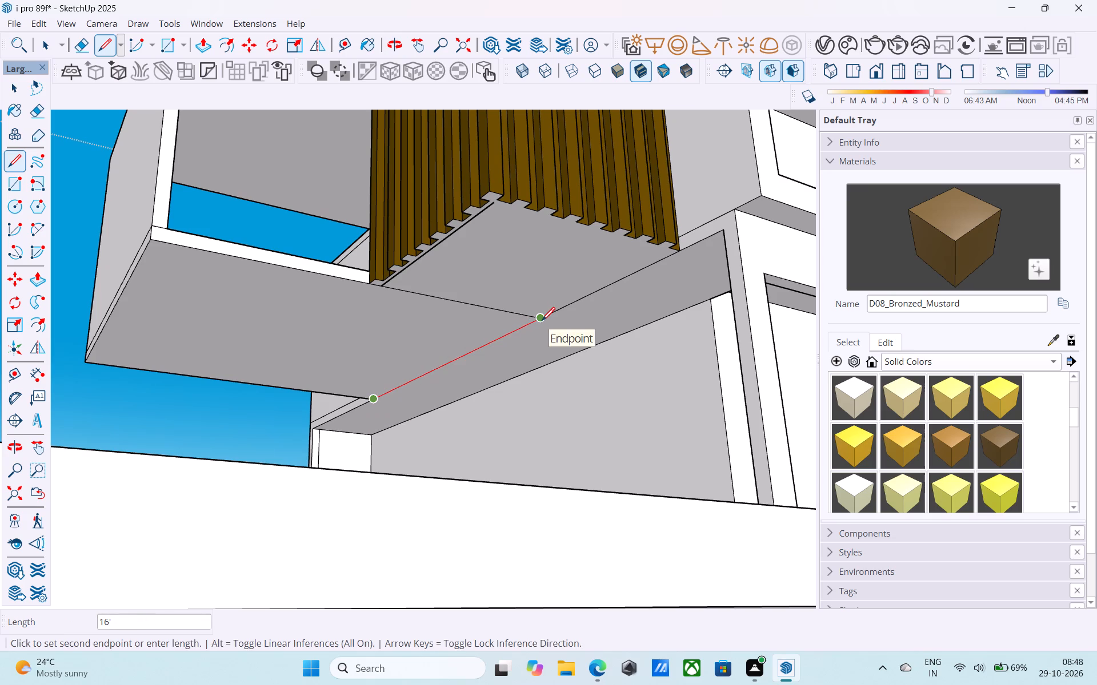
click(542, 322)
key(space)
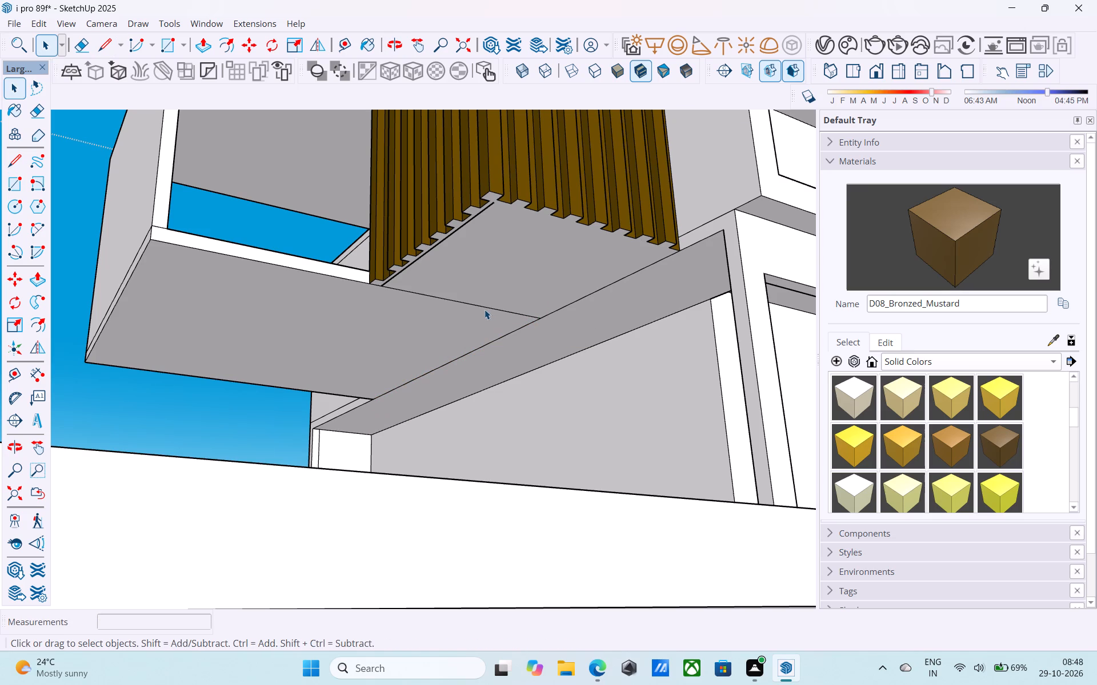
Erase the stray line running beside the flutes on the underside below the shaft.
scroll(485, 309, down, 2)
middle_drag(485, 309, 483, 316)
scroll(495, 277, up, 7)
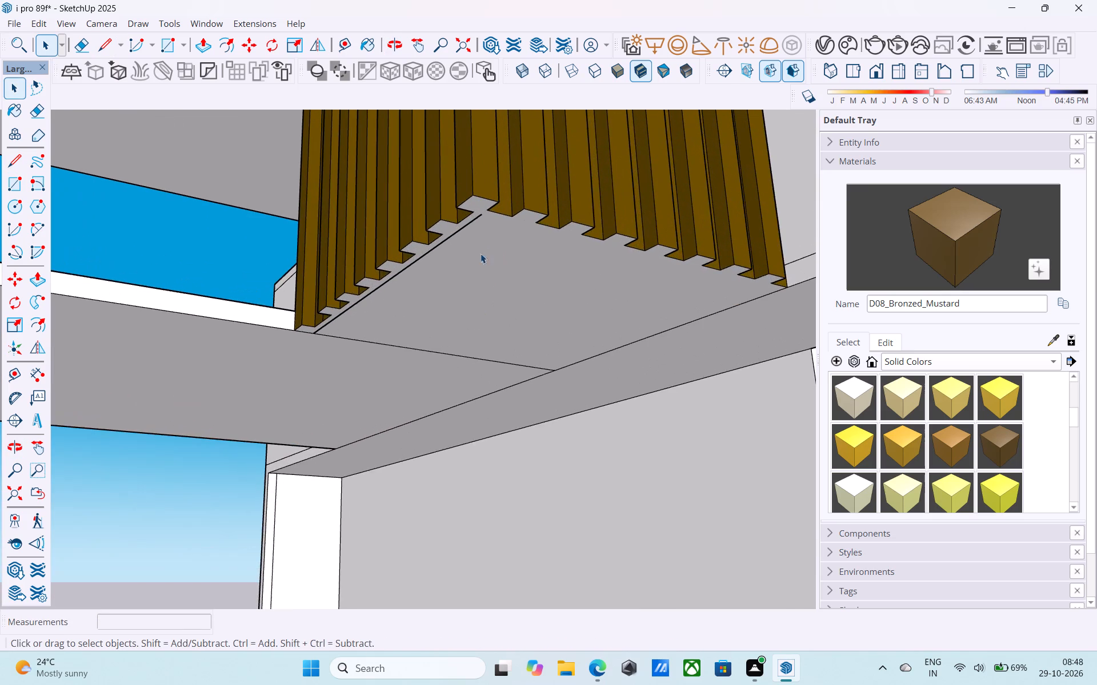
scroll(457, 237, up, 8)
key(e)
drag(460, 231, 450, 227)
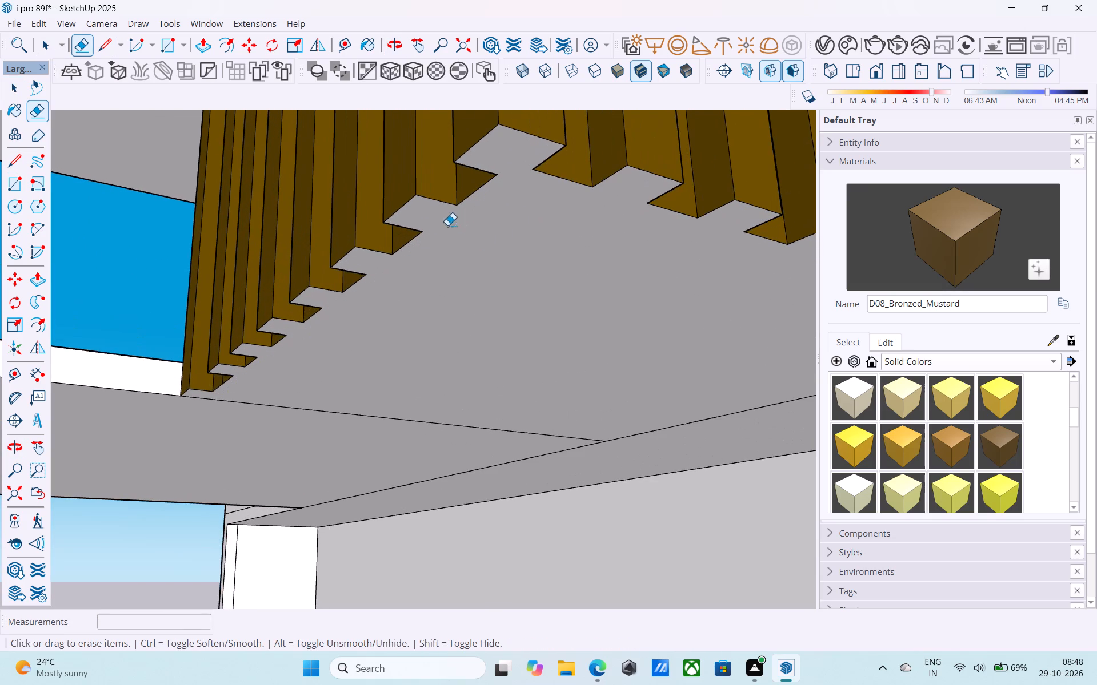
key(space)
Erase the seam line between the new outer side wall and the canopy's edge.
scroll(497, 303, down, 4)
middle_drag(497, 305, 517, 380)
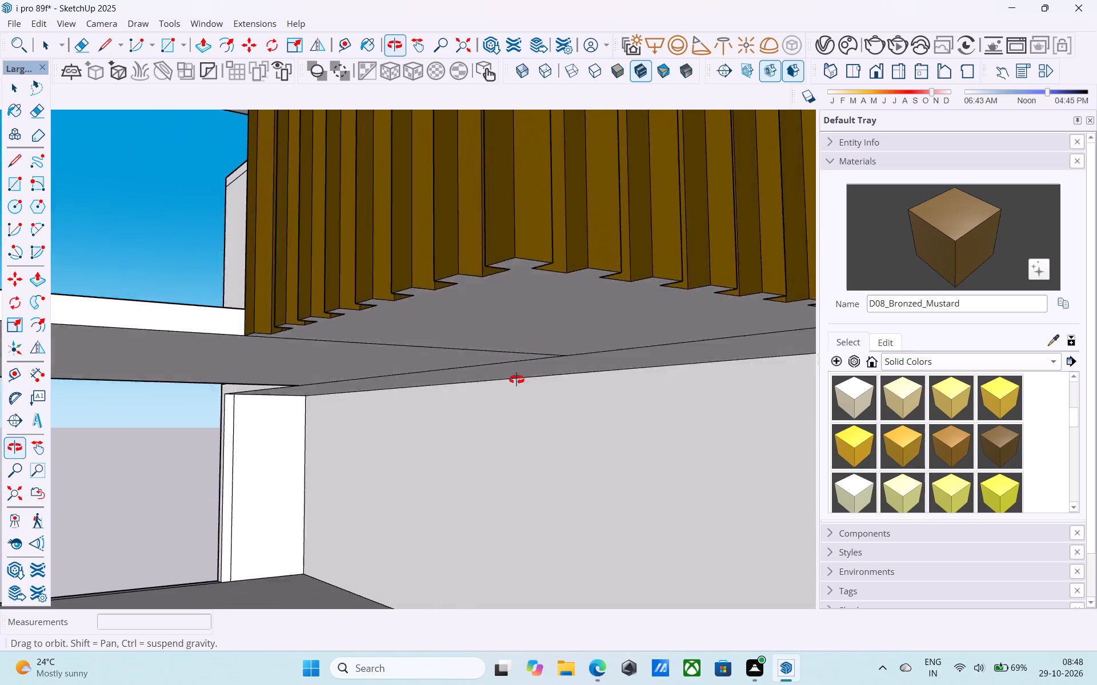
middle_drag(517, 380, 518, 386)
scroll(519, 384, down, 3)
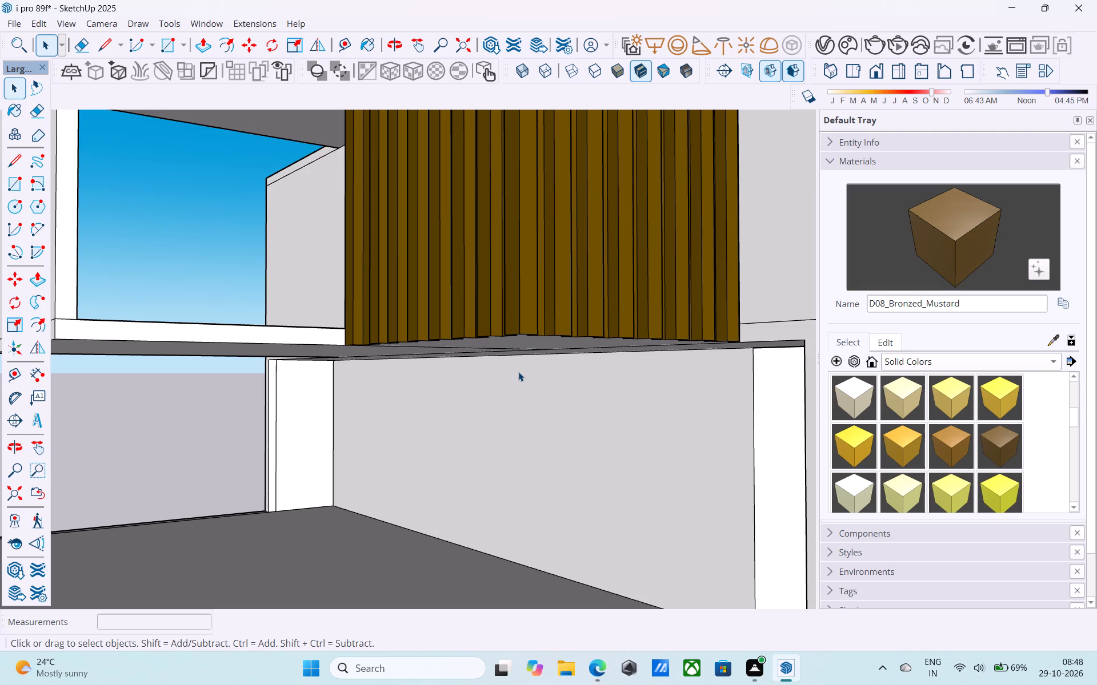
scroll(529, 346, down, 9)
middle_drag(509, 396, 437, 469)
scroll(437, 469, up, 4)
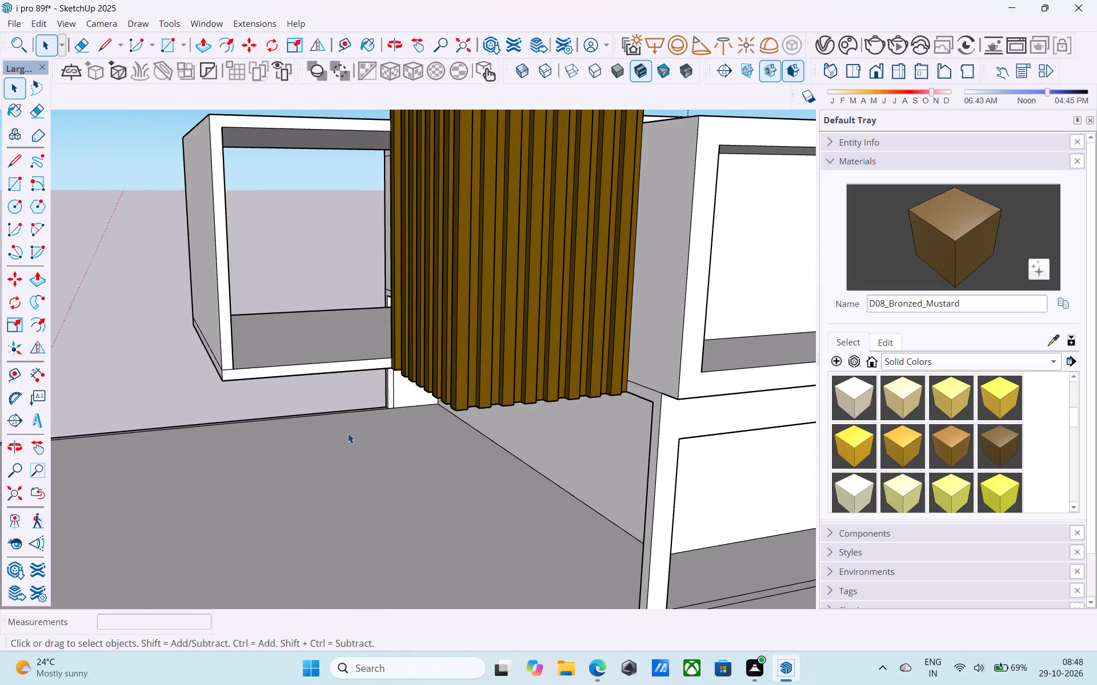
scroll(333, 420, down, 3)
middle_drag(333, 418, 366, 411)
scroll(261, 376, up, 3)
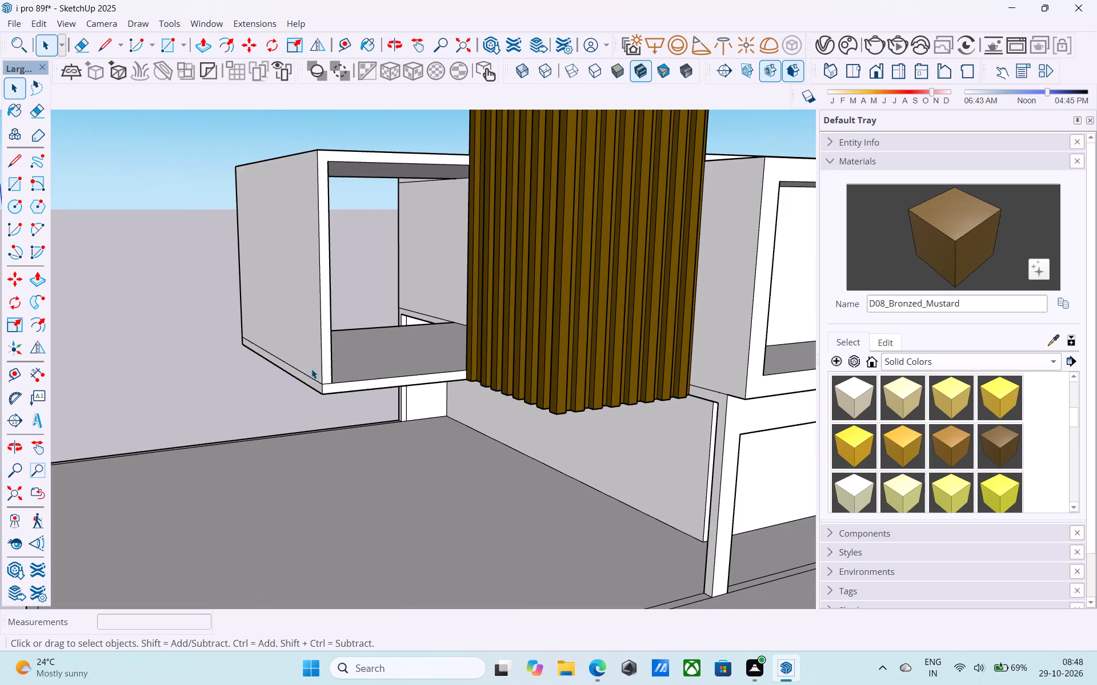
shift+middle_drag(320, 366, 304, 416)
scroll(304, 417, up, 3)
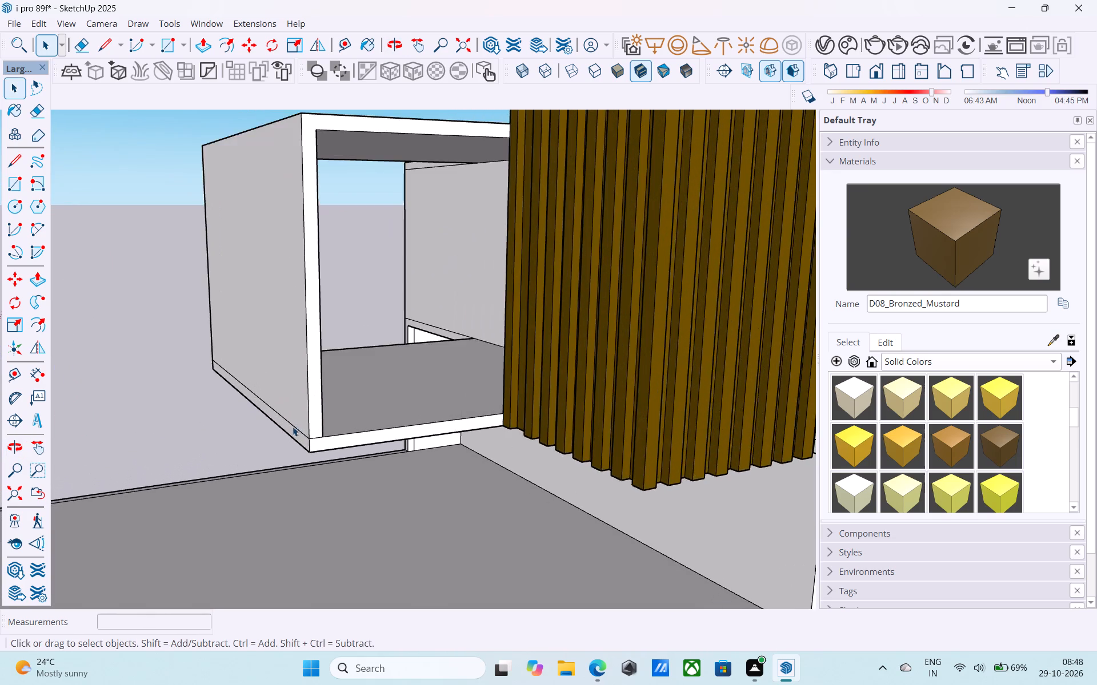
key(e)
scroll(293, 426, up, 3)
click(293, 426)
scroll(292, 426, down, 3)
middle_drag(292, 426, 343, 465)
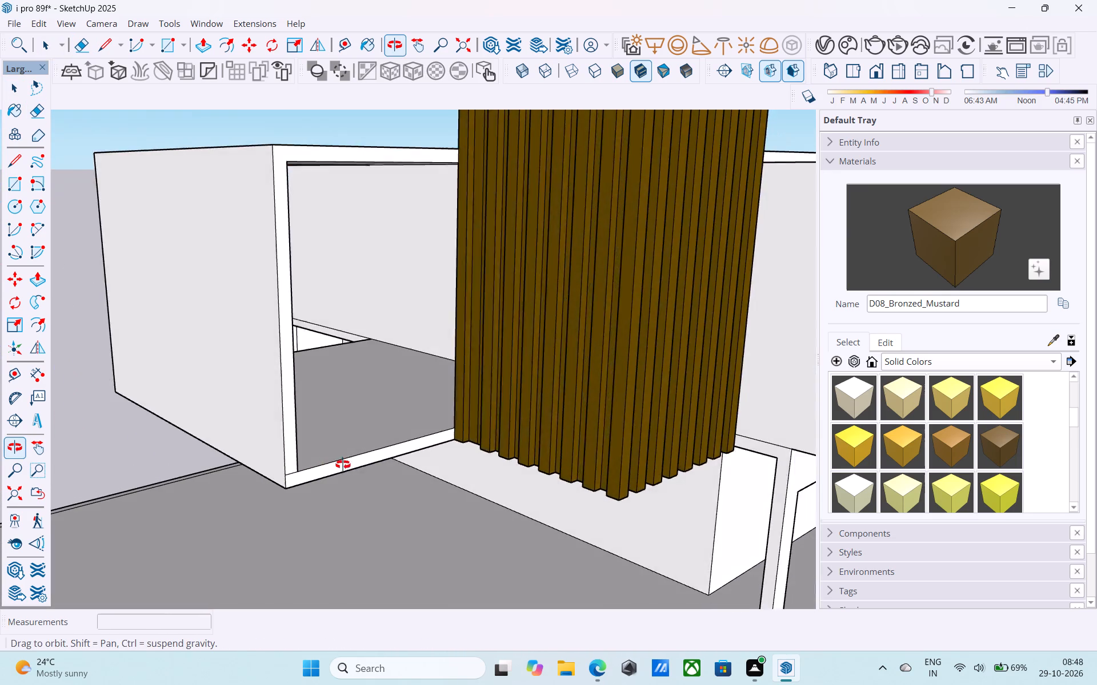
middle_drag(343, 465, 353, 465)
key(space)
Draw a short line across the outer wall's front end from the opening's upper corner to the wall's outer edge.
scroll(354, 464, down, 4)
shift+middle_drag(354, 464, 459, 533)
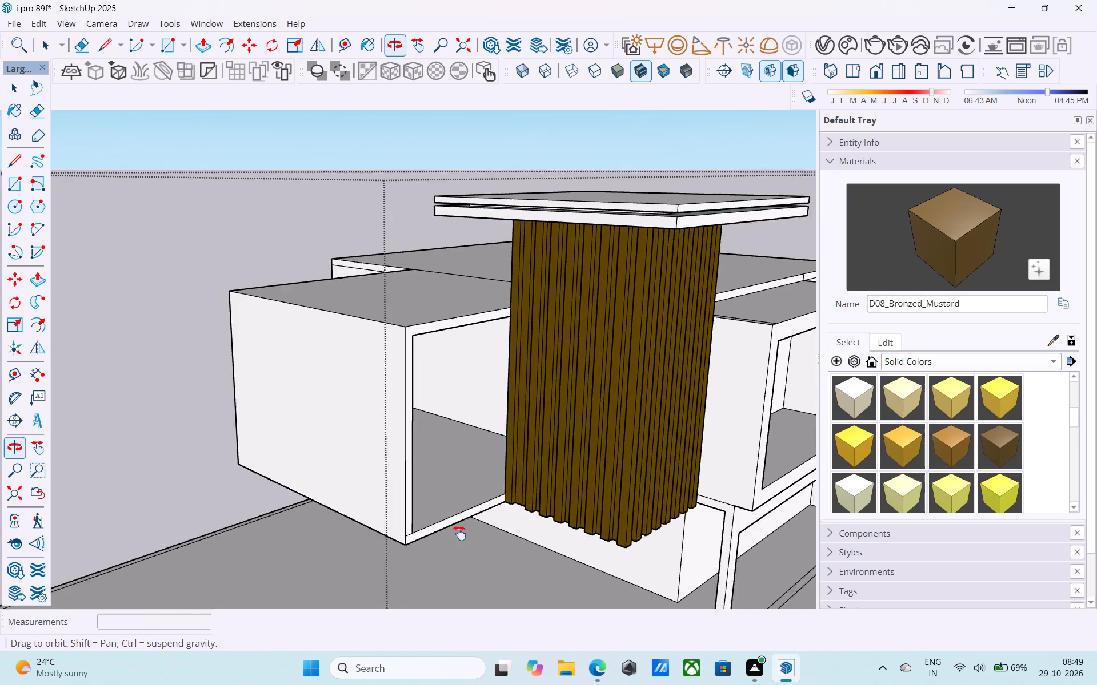
shift+middle_drag(459, 533, 467, 539)
scroll(446, 354, up, 6)
key(l)
click(420, 341)
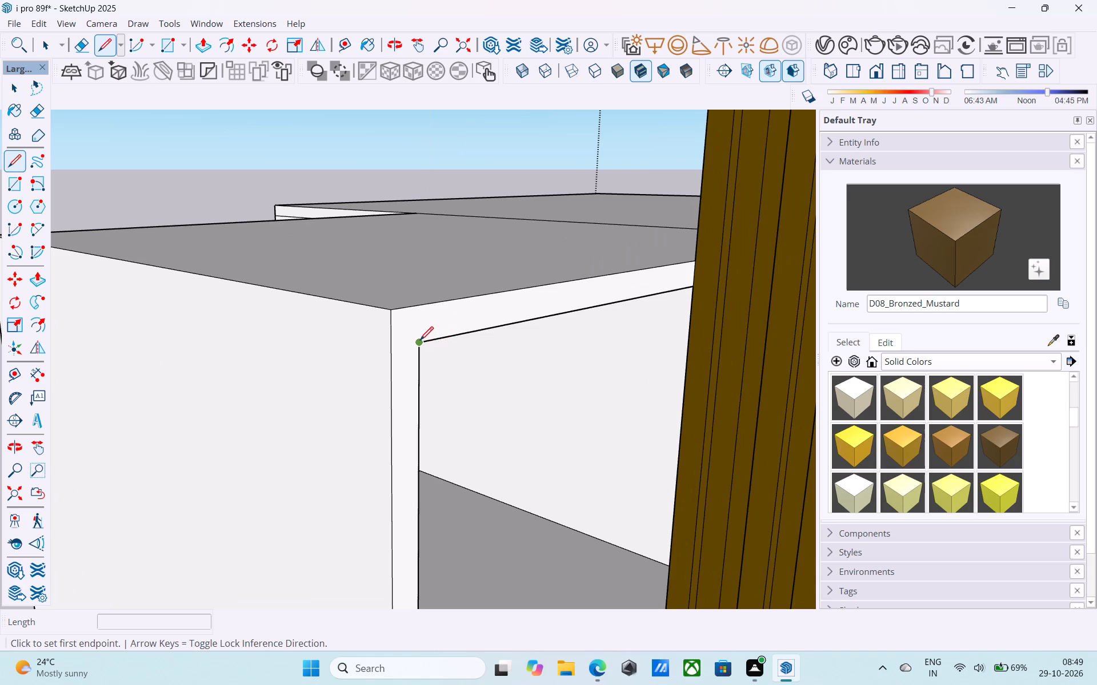
click(393, 354)
Continue the roof underside line 16' along the outer wall's face and across its back end to the rear opening's corner.
click(387, 356)
scroll(306, 349, down, 5)
shift+middle_drag(301, 351, 306, 354)
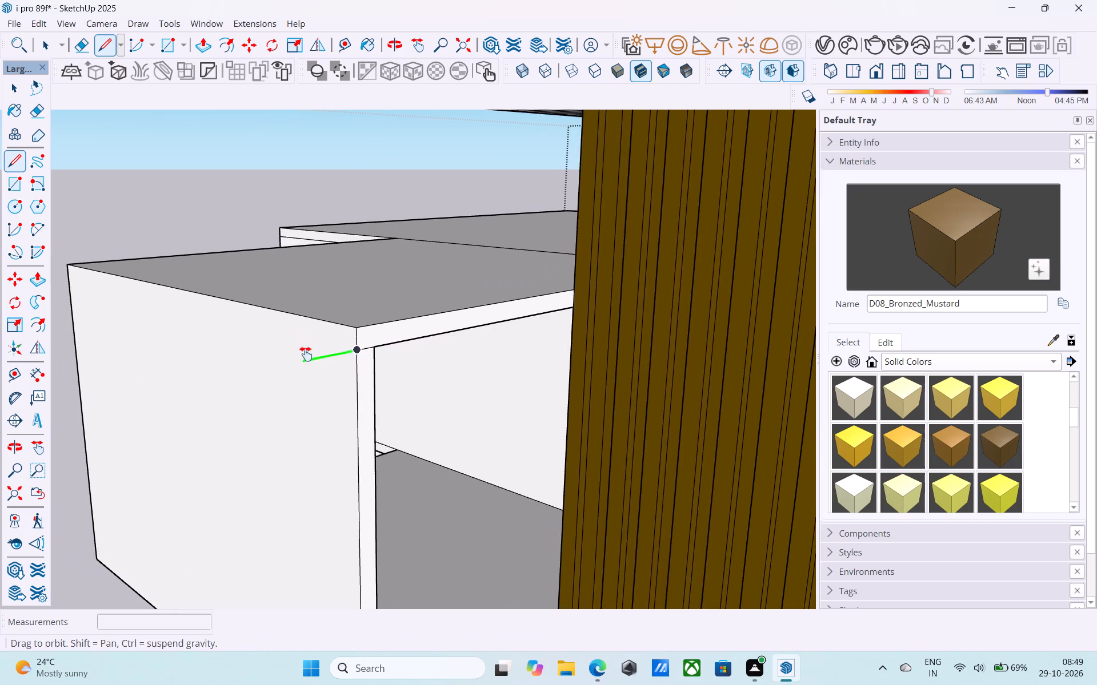
shift+middle_drag(306, 354, 918, 422)
scroll(772, 390, down, 5)
scroll(339, 461, down, 1)
scroll(273, 478, up, 6)
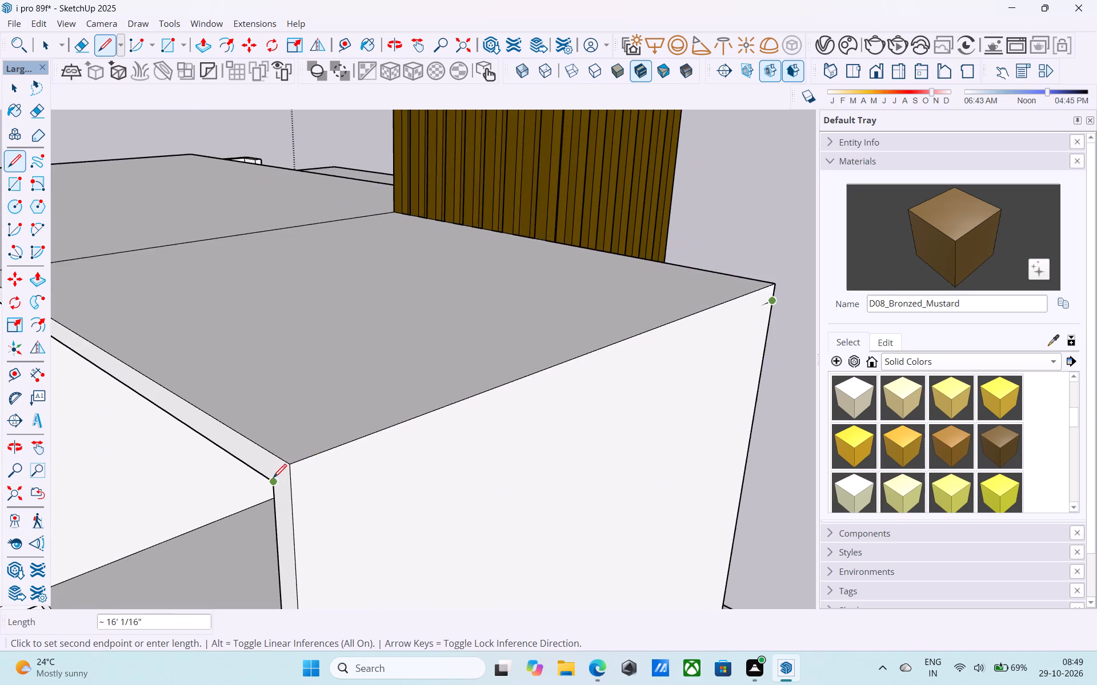
scroll(273, 479, up, 3)
click(298, 499)
click(290, 497)
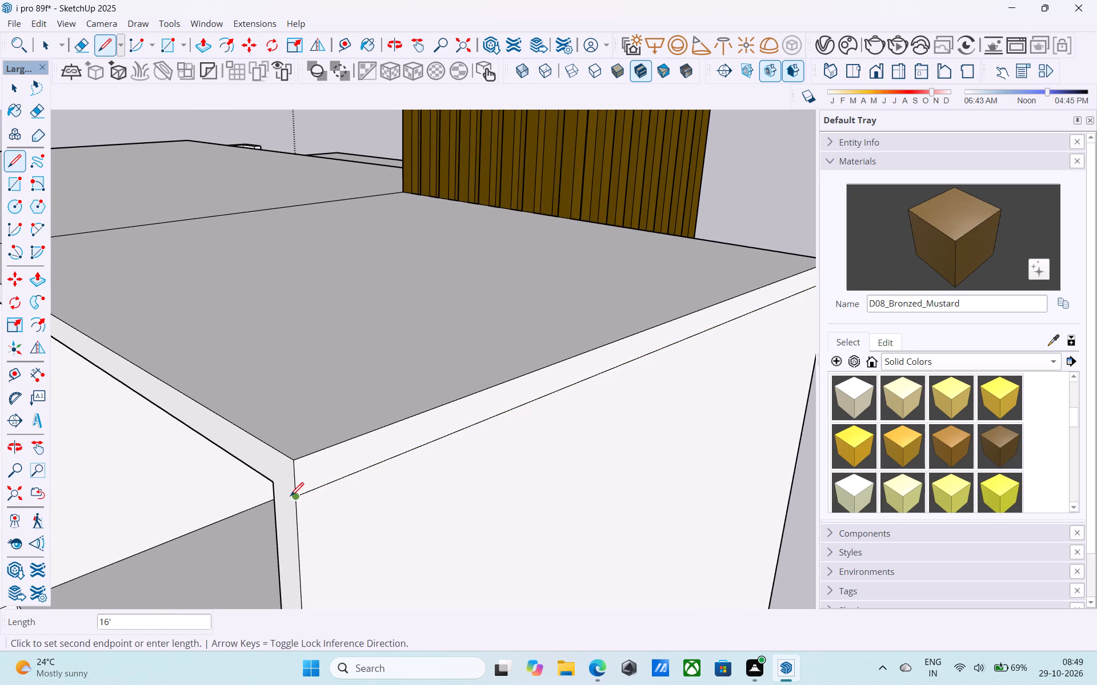
click(273, 484)
scroll(277, 483, down, 4)
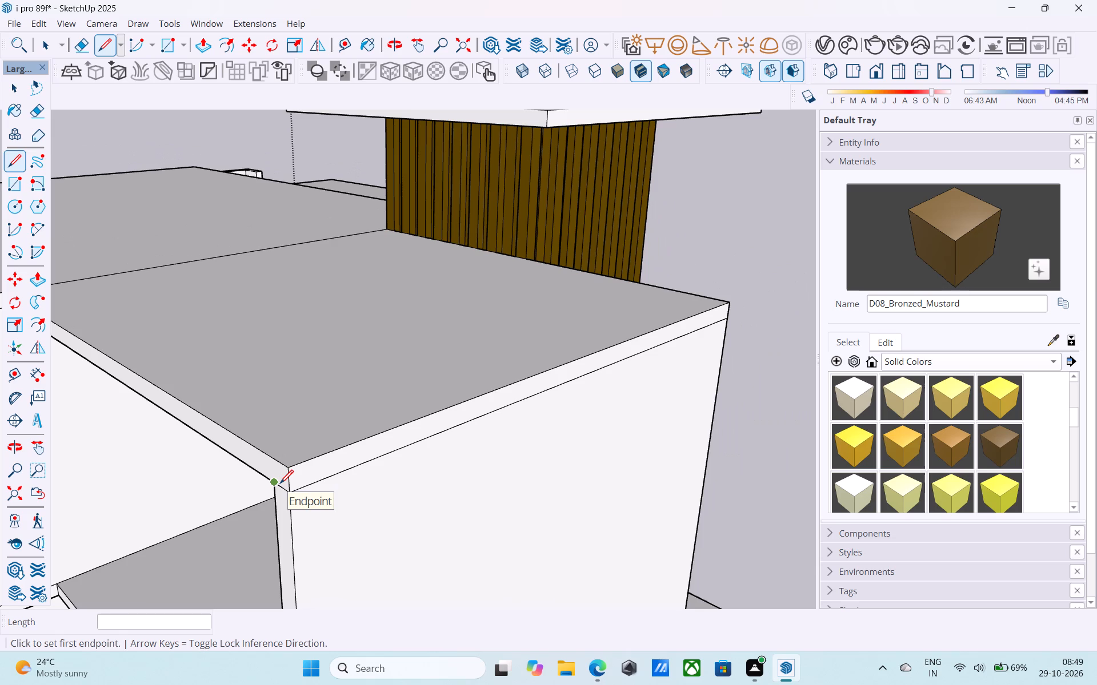
Pull the roof strip above the outer side wall outward 6" as an overhang.
scroll(302, 472, up, 3)
key(space)
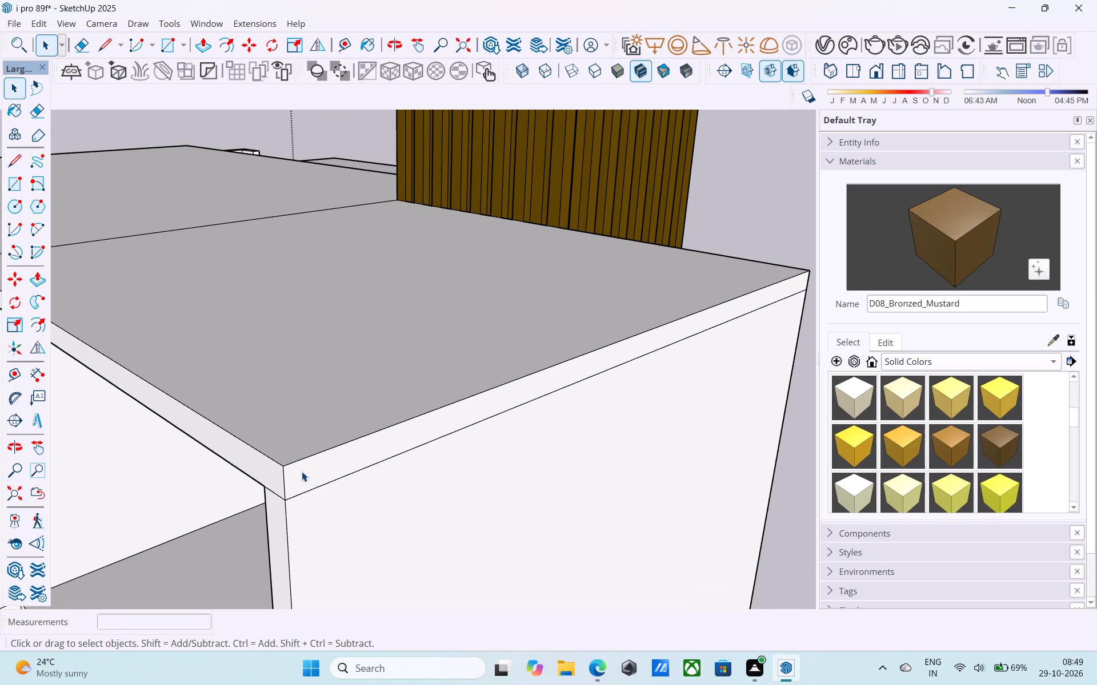
click(302, 472)
key(p)
click(302, 472)
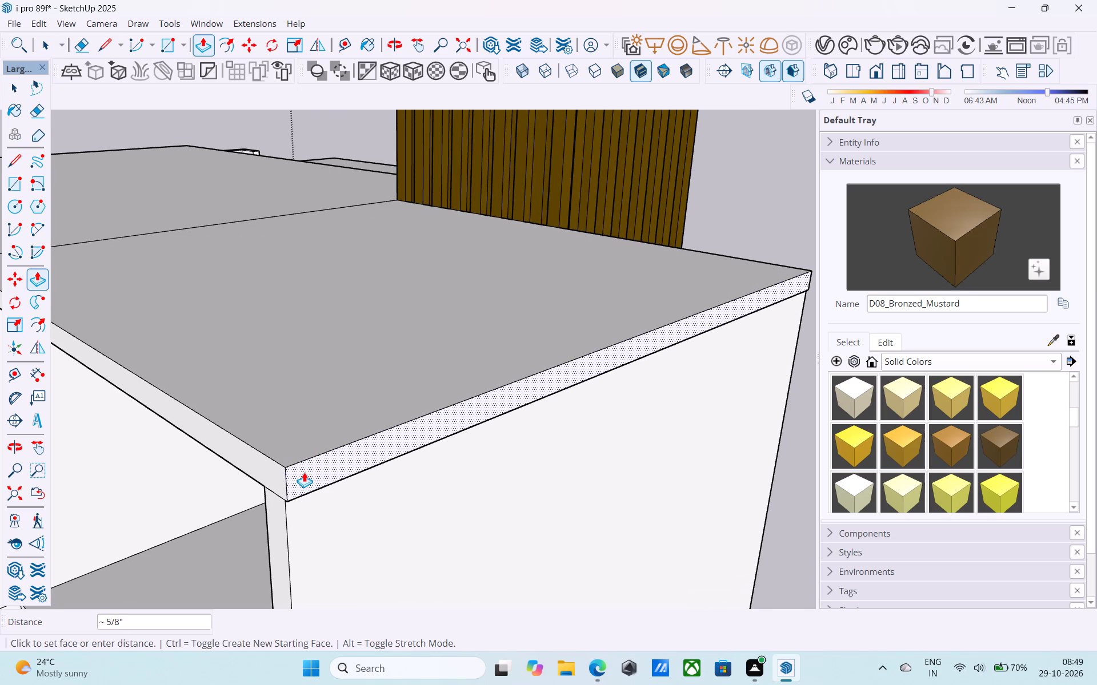
text(6")
key(Return)
key(space)
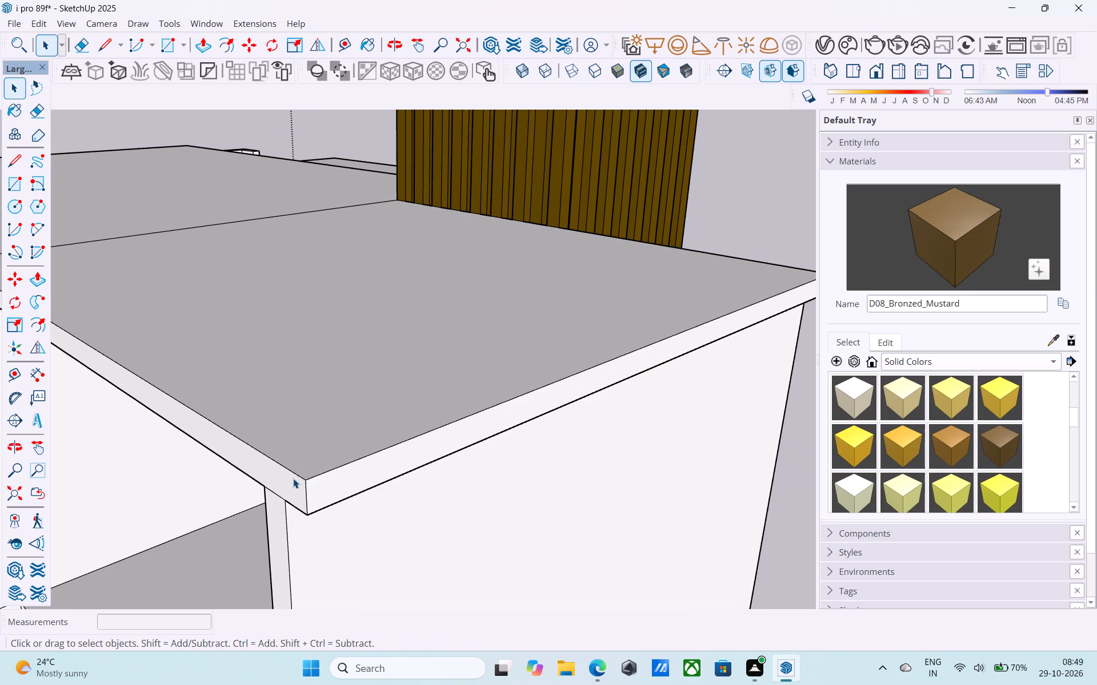
Extend the side roof slab's back and front edges outward by the same 6" distance.
click(293, 478)
key(p)
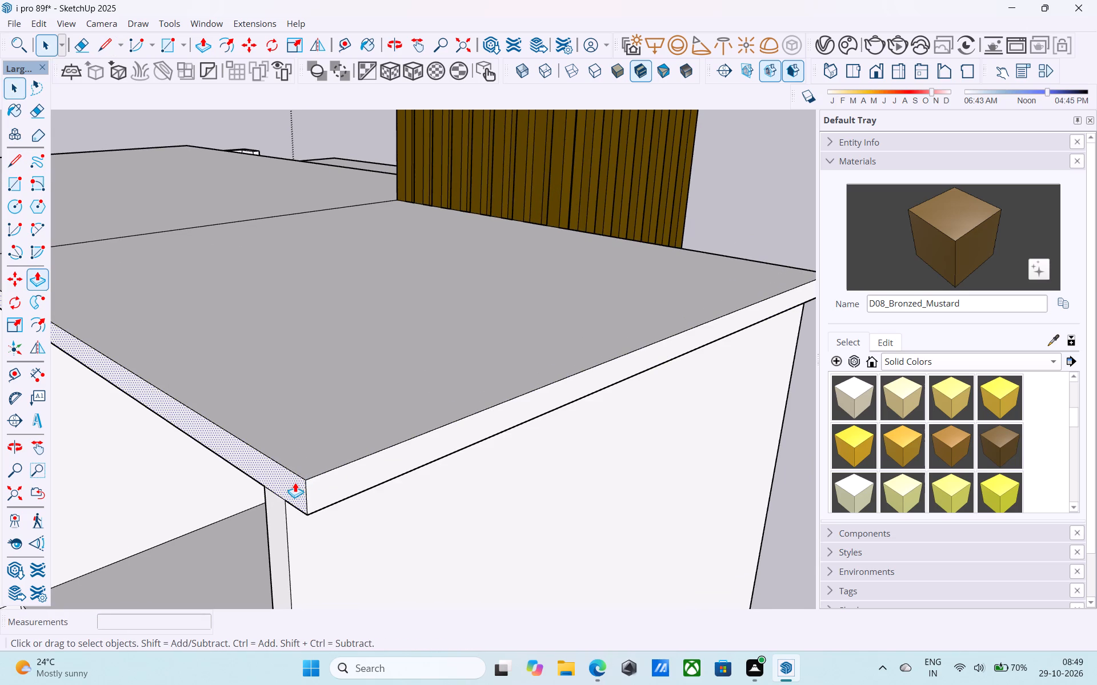
double_click(295, 482)
scroll(295, 482, down, 5)
middle_drag(609, 449, 63, 320)
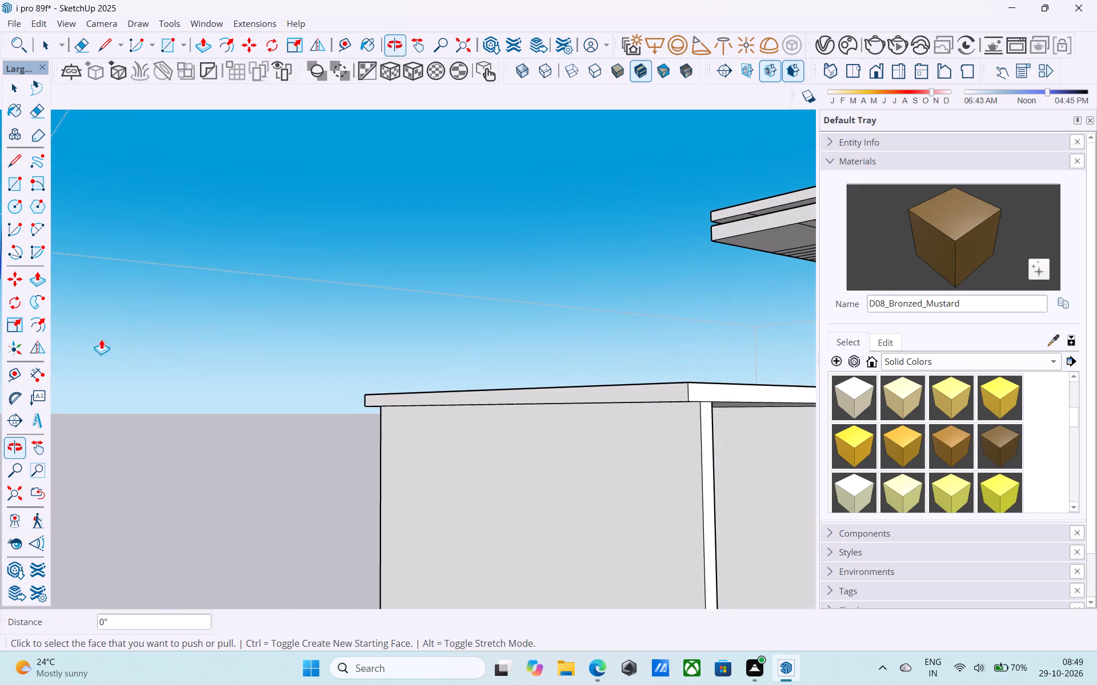
double_click(718, 384)
scroll(583, 364, down, 8)
middle_drag(611, 419, 530, 398)
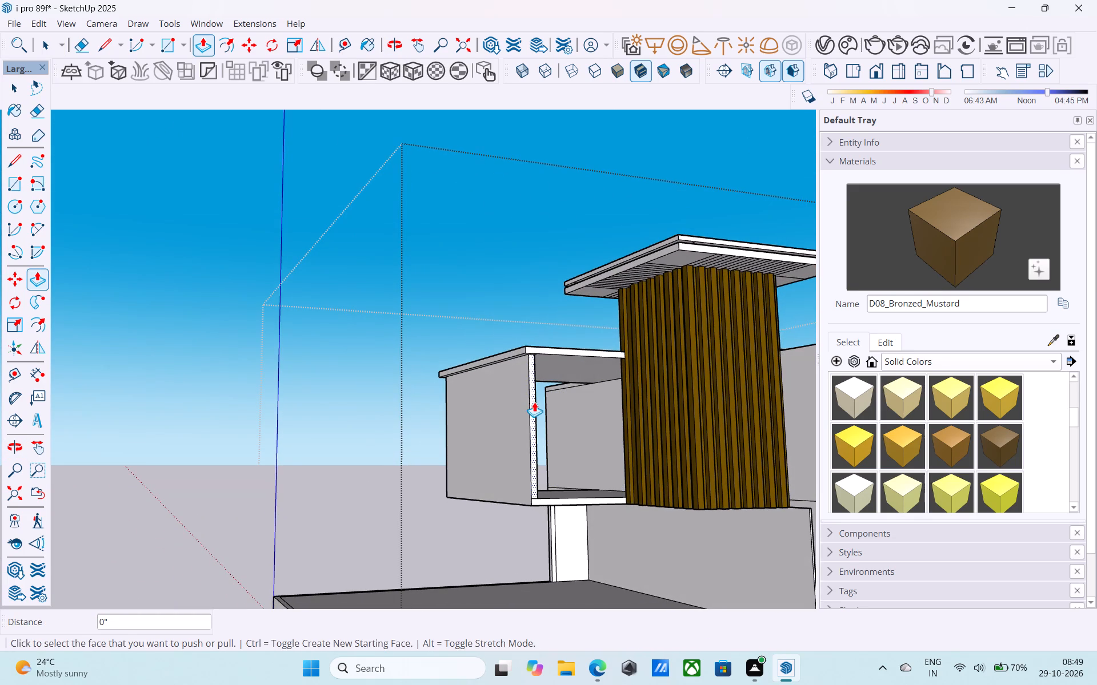
key(space)
Thicken the outer side wall by pulling its inner face 6" into the bay.
scroll(563, 429, down, 3)
middle_drag(563, 429, 395, 440)
scroll(514, 460, up, 2)
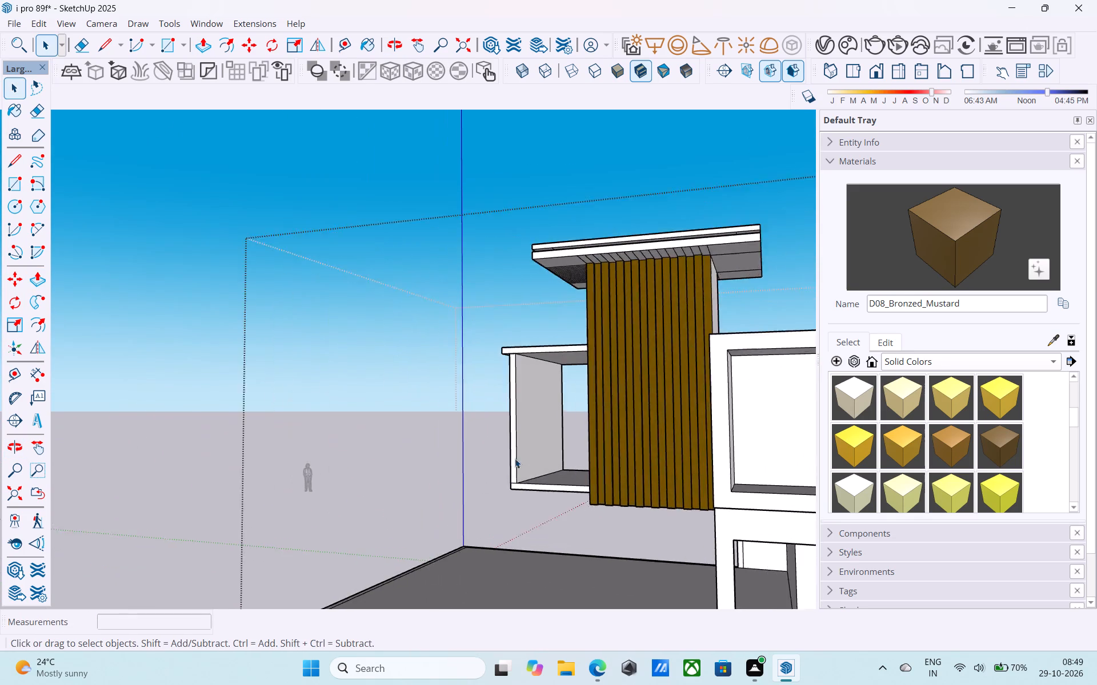
scroll(515, 458, up, 5)
click(523, 455)
scroll(523, 455, up, 3)
key(p)
click(524, 455)
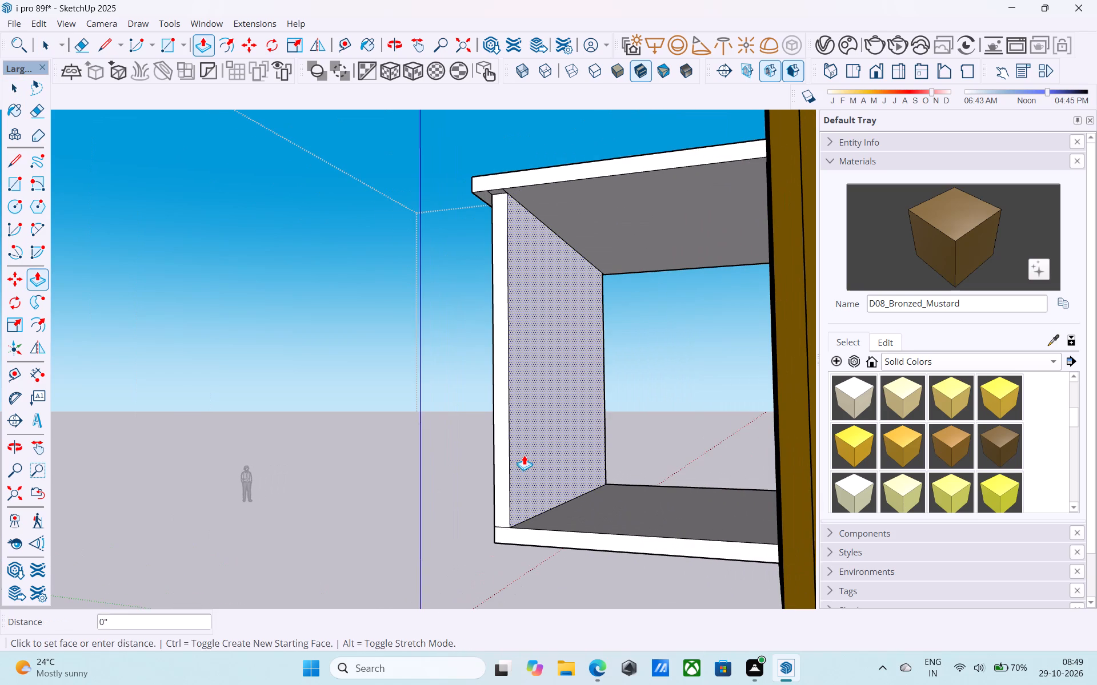
text(6")
key(Return)
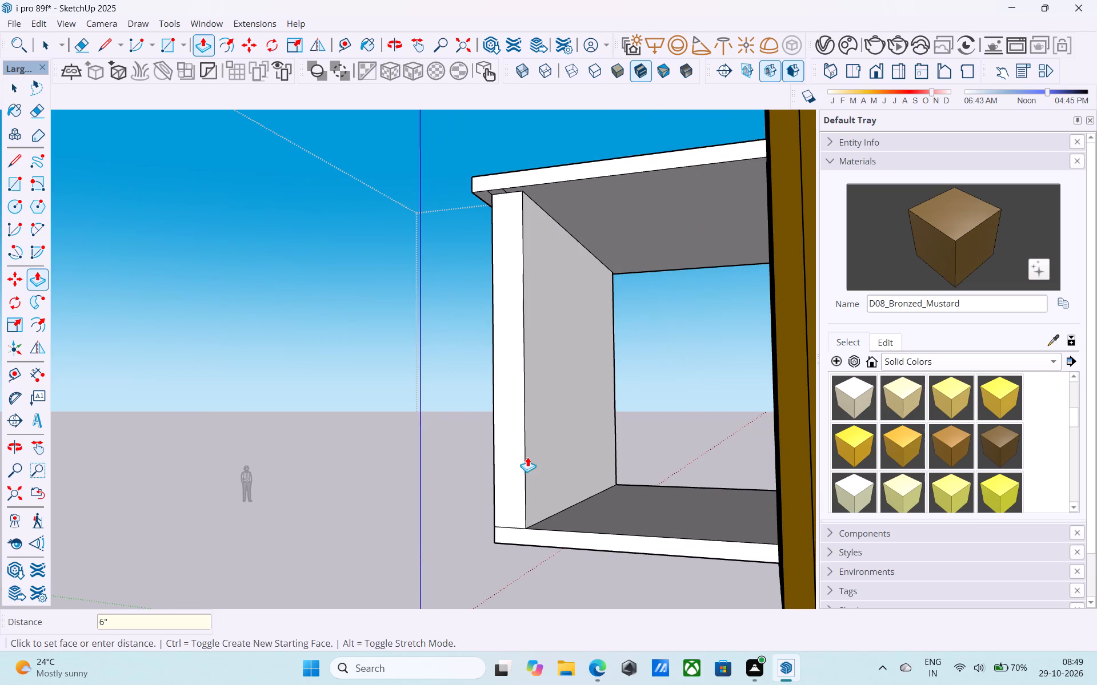
key(space)
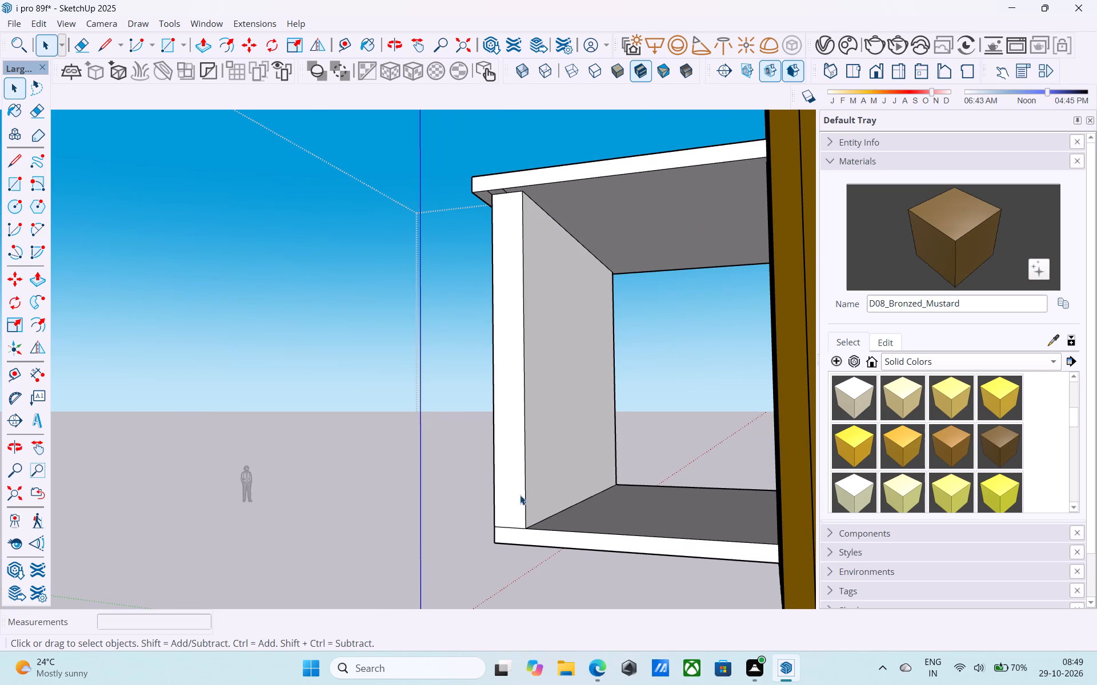
Erase the seam line between the thickened side wall's front end and the bay's floor slab edge.
key(e)
scroll(511, 523, up, 2)
click(511, 525)
Push the outer side wall's inner face back 3" to thin the wall.
key(space)
click(555, 487)
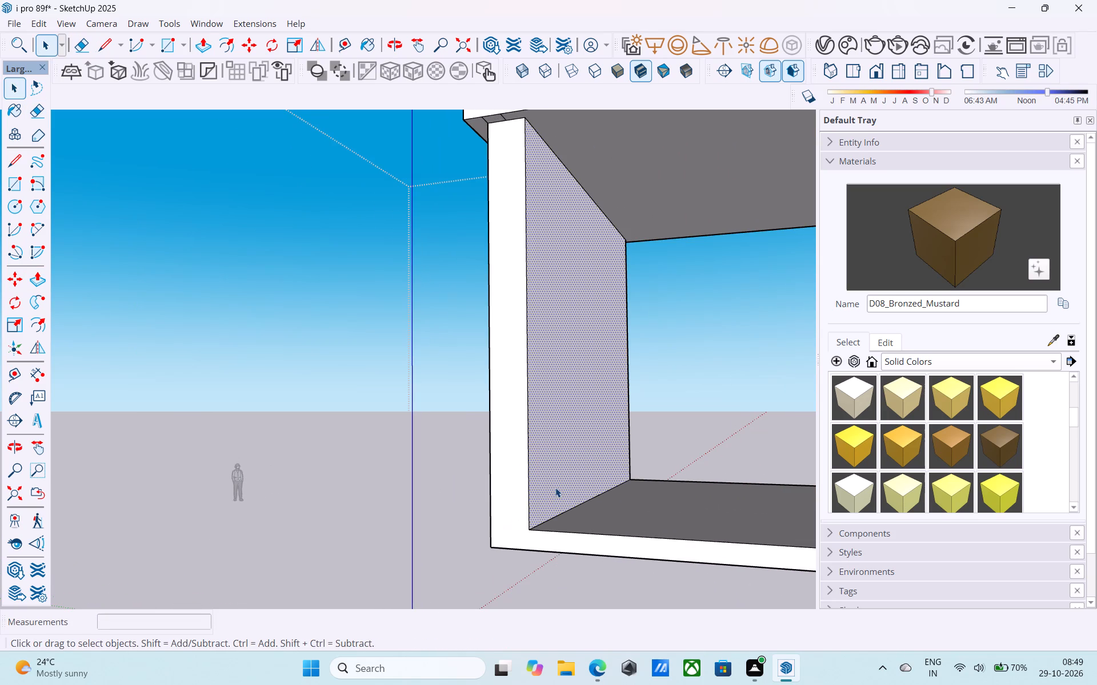
key(p)
click(555, 487)
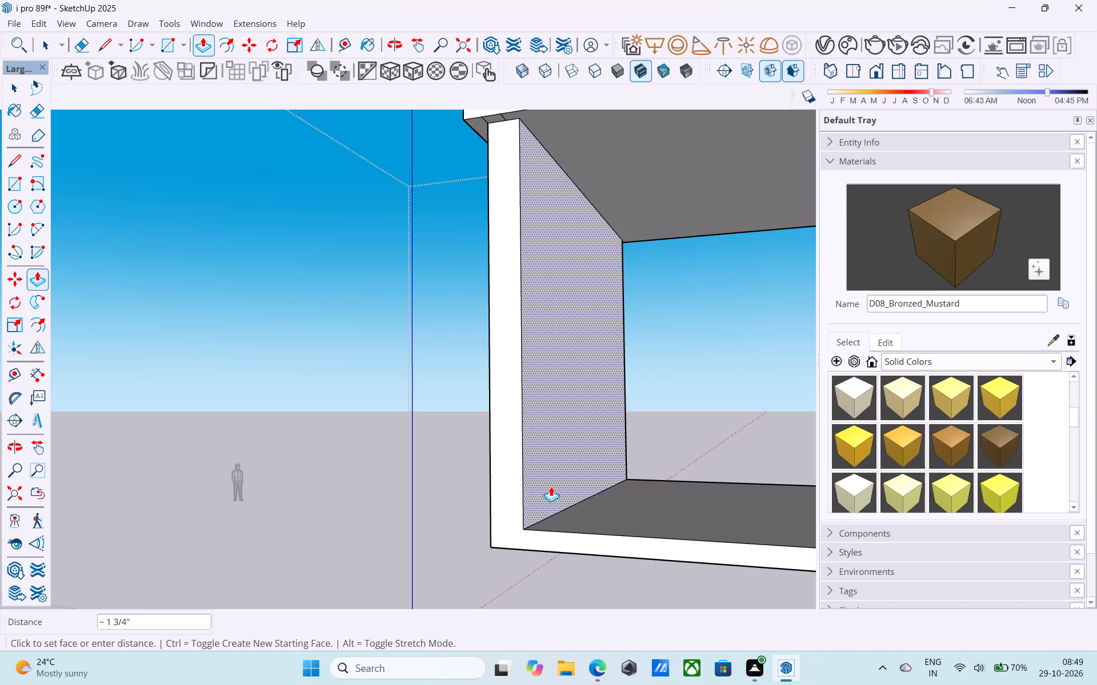
key(3)
key(shift+quotedbl)
key(Return)
key(space)
Raise the side bay's floor surface 3" to thicken its floor slab.
scroll(550, 488, down, 1)
scroll(550, 488, up, 1)
scroll(550, 488, down, 2)
middle_drag(551, 490, 638, 513)
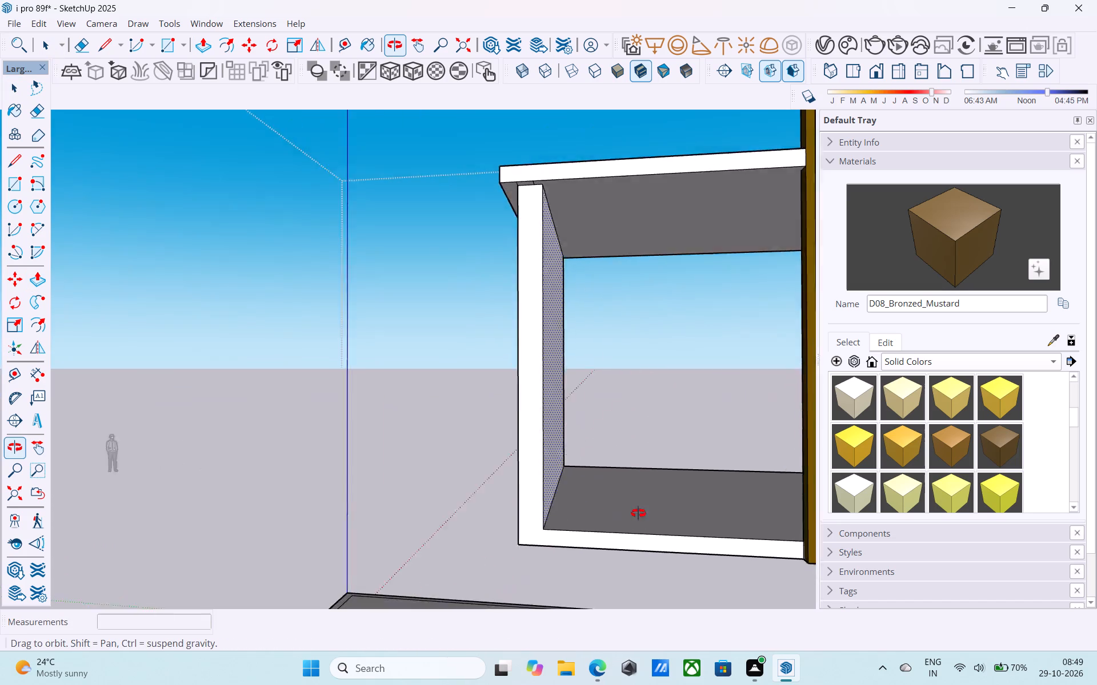
middle_drag(638, 513, 667, 549)
middle_drag(667, 549, 622, 526)
scroll(619, 517, up, 4)
scroll(619, 517, down, 1)
shift+middle_drag(619, 517, 613, 517)
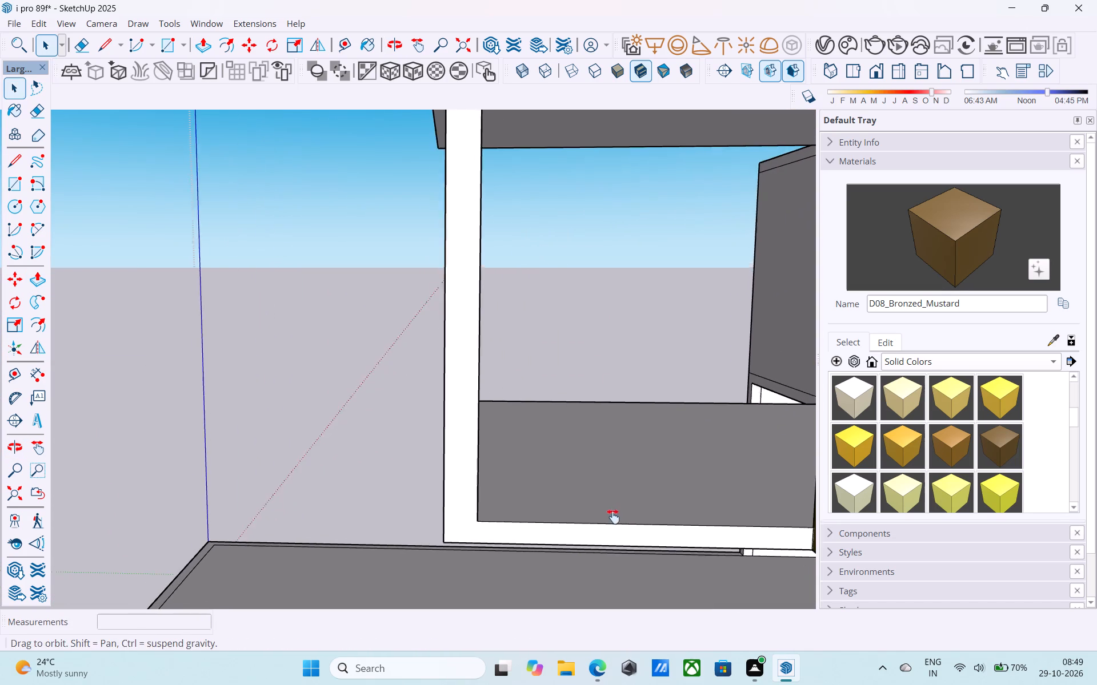
shift+middle_drag(613, 517, 580, 528)
click(575, 528)
key(p)
click(575, 528)
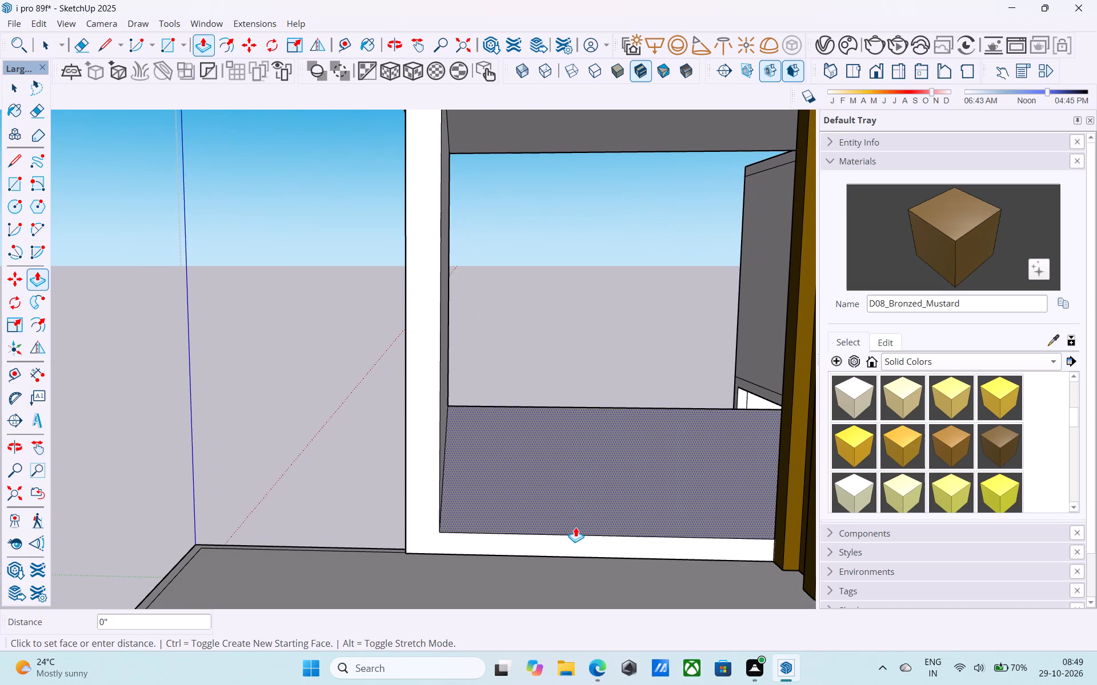
text(3")
key(Return)
key(space)
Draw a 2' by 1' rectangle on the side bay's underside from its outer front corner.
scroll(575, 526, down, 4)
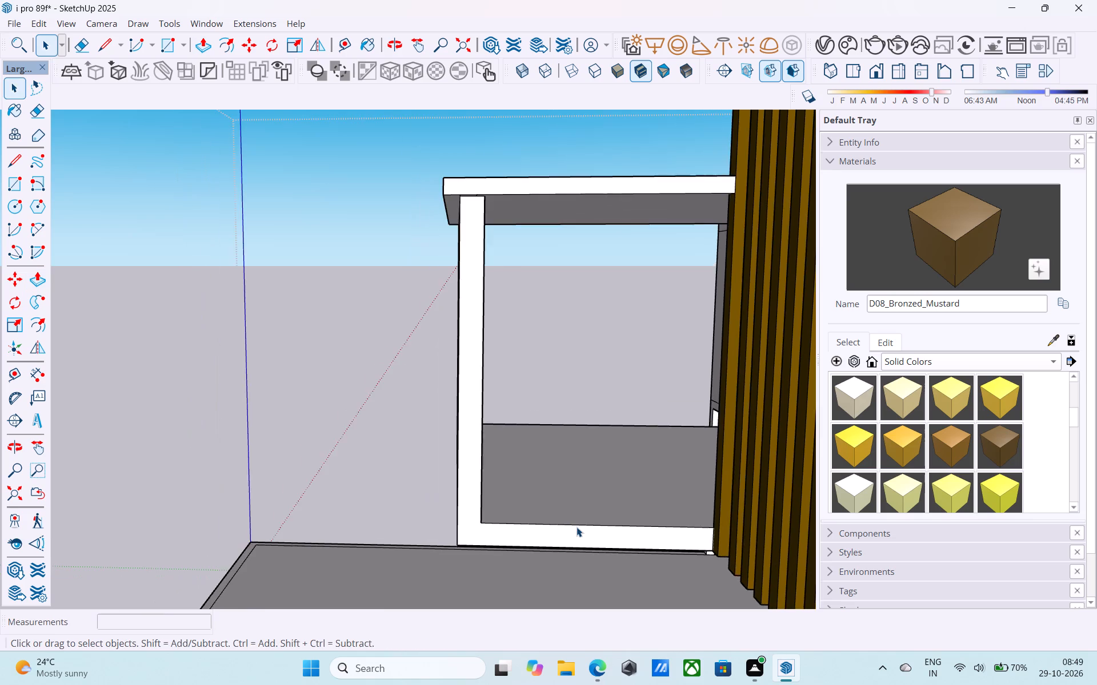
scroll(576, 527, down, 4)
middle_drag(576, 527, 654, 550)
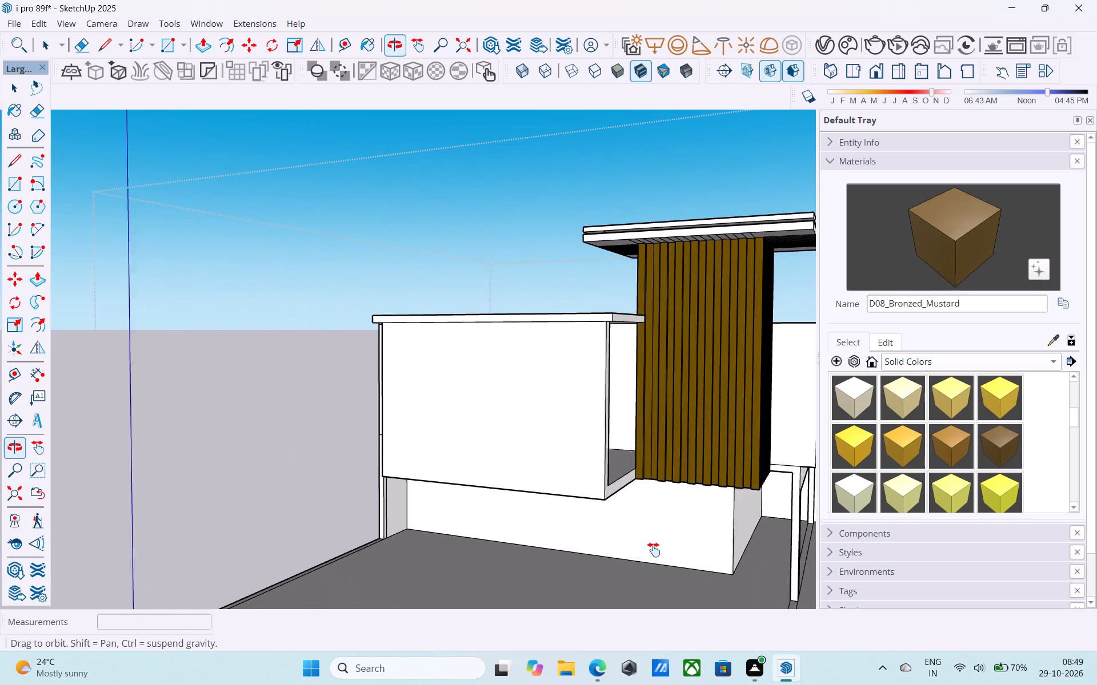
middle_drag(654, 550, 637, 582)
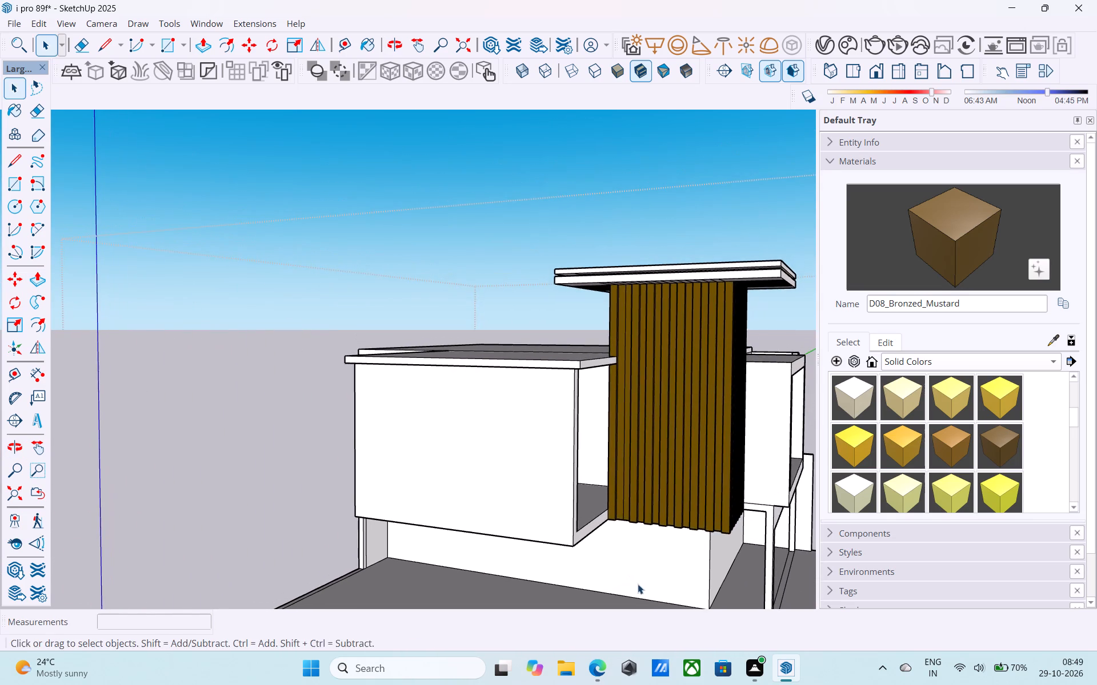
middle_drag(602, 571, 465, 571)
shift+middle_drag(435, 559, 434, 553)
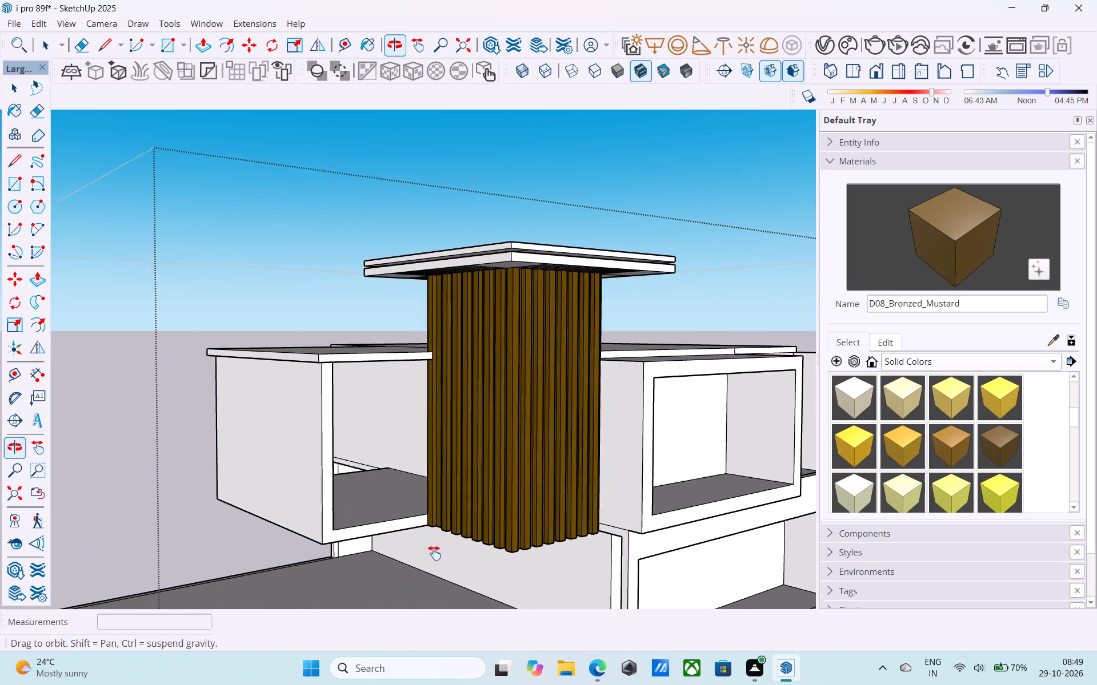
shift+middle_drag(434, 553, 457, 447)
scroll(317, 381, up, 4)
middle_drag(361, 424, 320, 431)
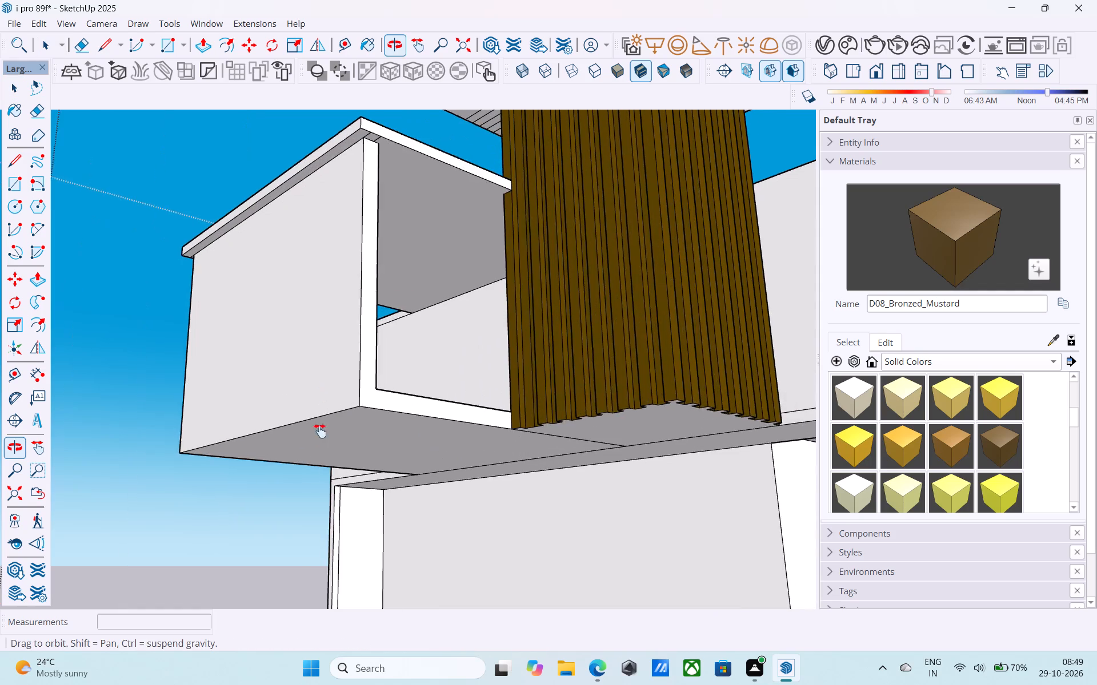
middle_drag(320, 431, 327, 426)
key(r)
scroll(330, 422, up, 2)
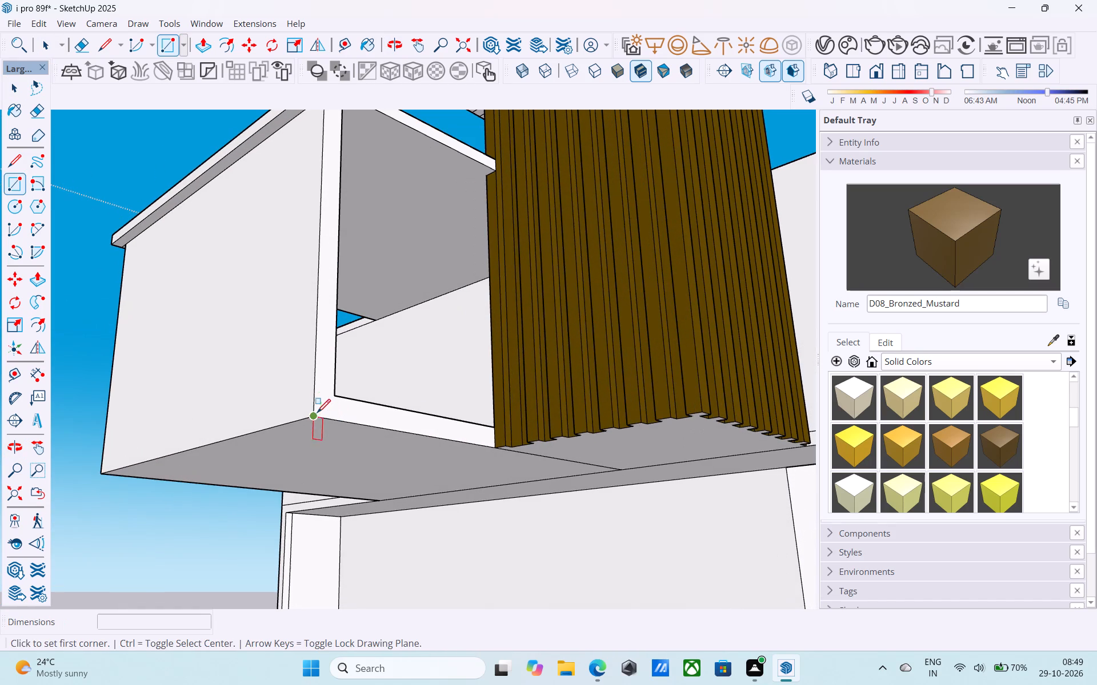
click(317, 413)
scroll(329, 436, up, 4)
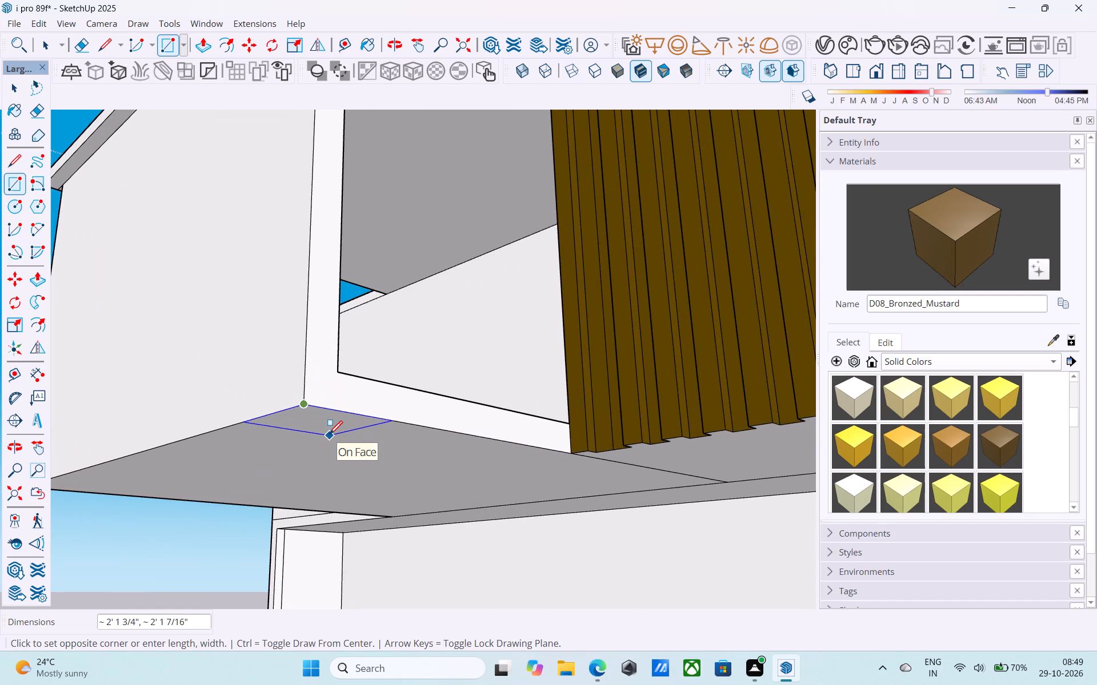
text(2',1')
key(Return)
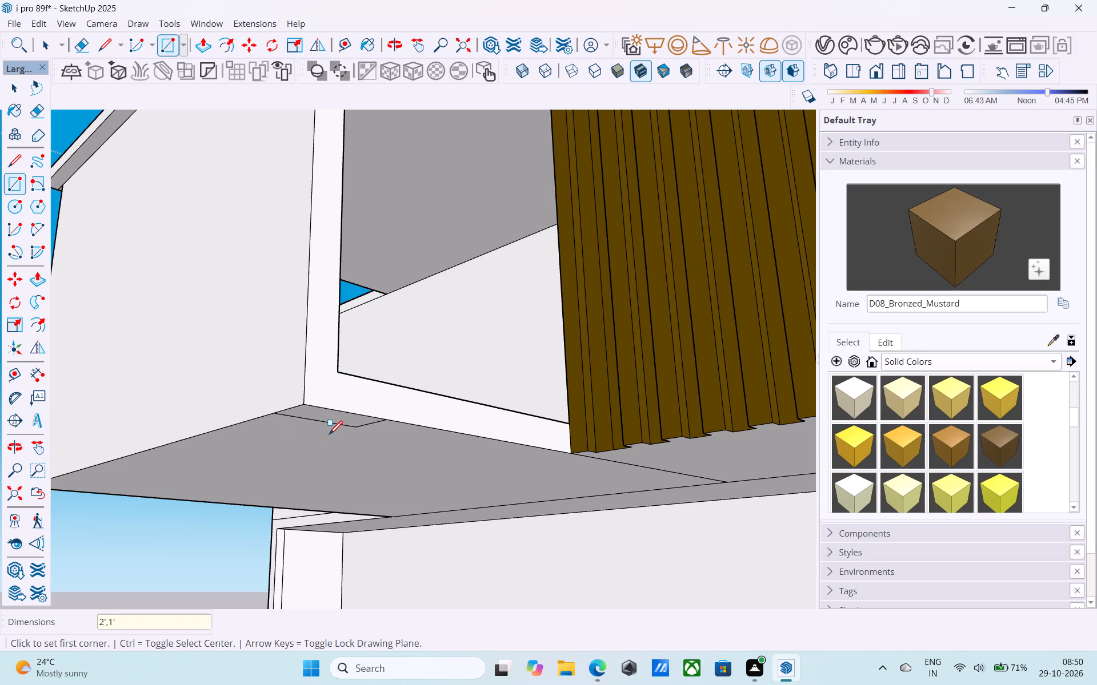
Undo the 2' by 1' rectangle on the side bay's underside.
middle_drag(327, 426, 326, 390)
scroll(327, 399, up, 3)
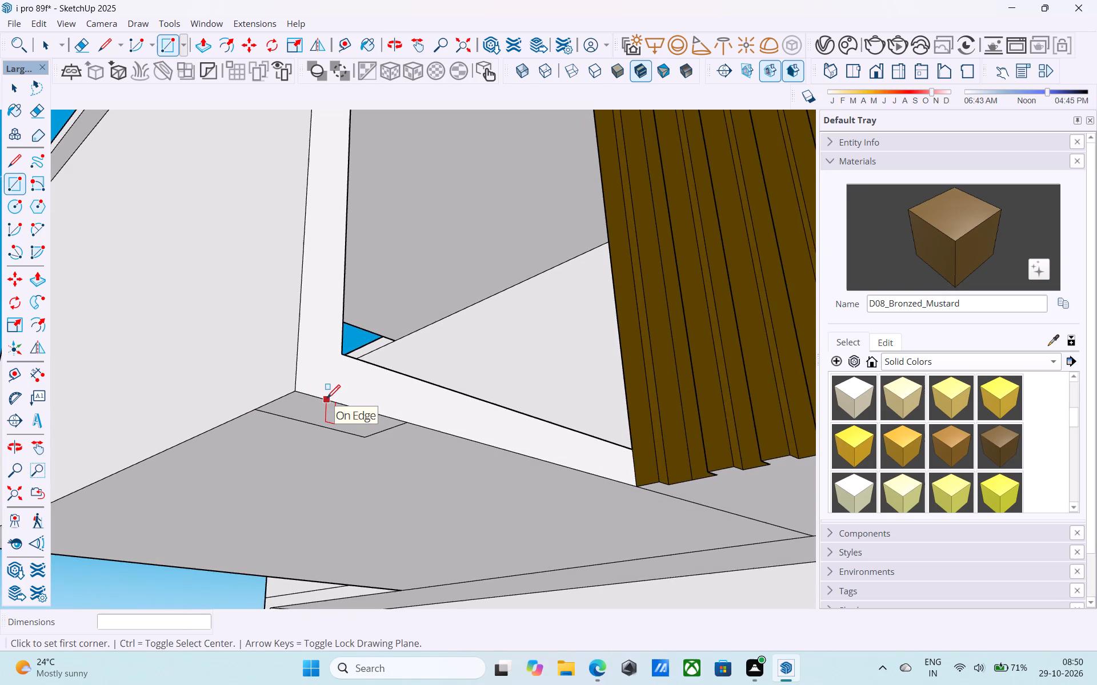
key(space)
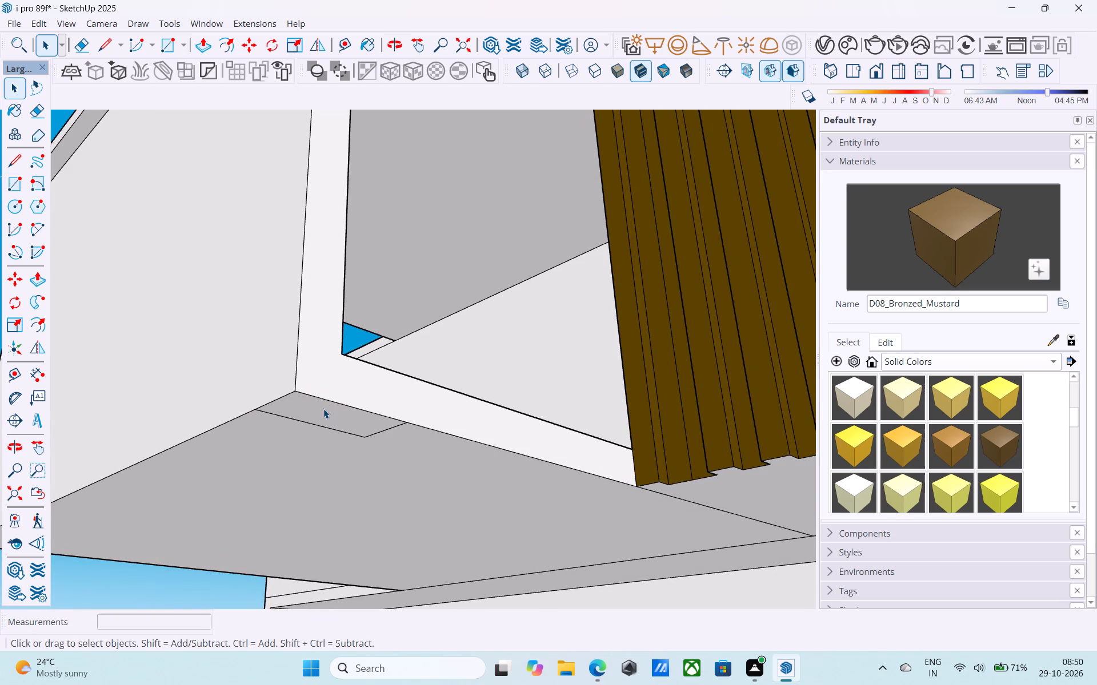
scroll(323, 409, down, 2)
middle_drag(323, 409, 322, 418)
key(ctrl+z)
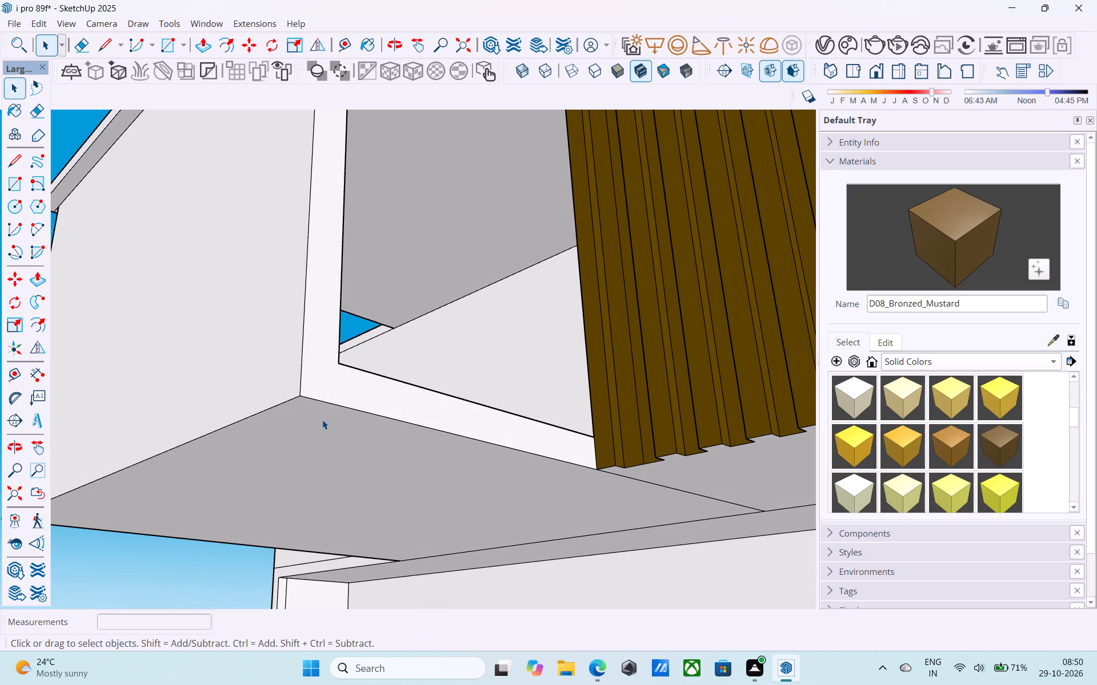
Draw a 1' by 1.5' rectangle on the side bay's underside from its outer front corner.
key(r)
click(299, 397)
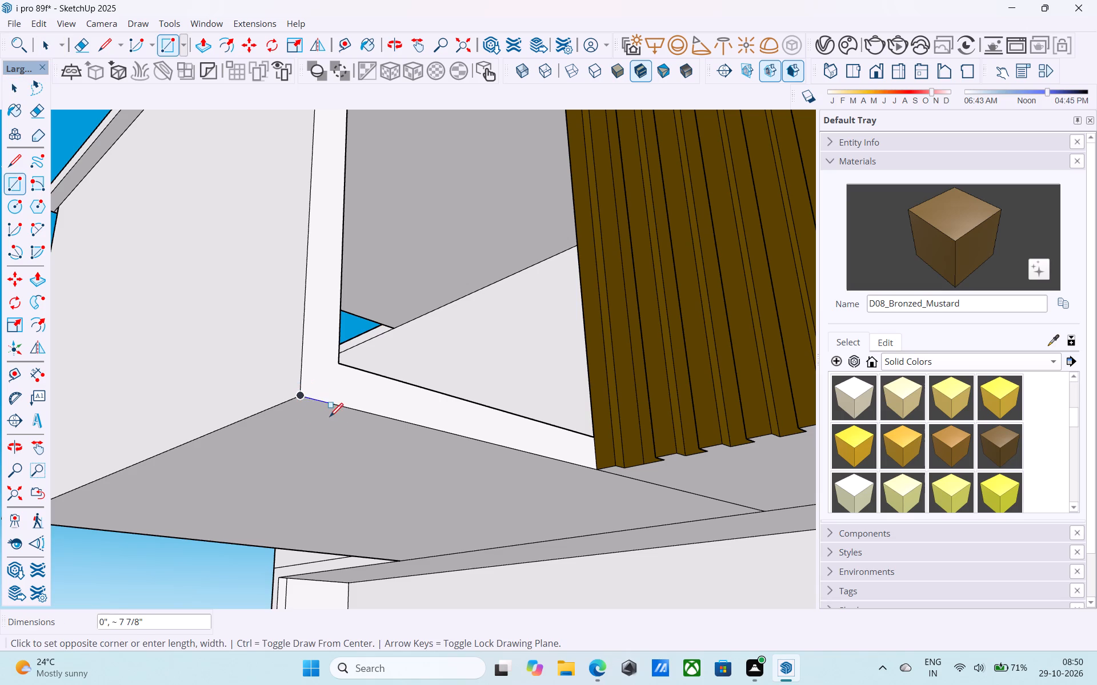
text(1',6)
key(shift+quotedbl)
key(Return)
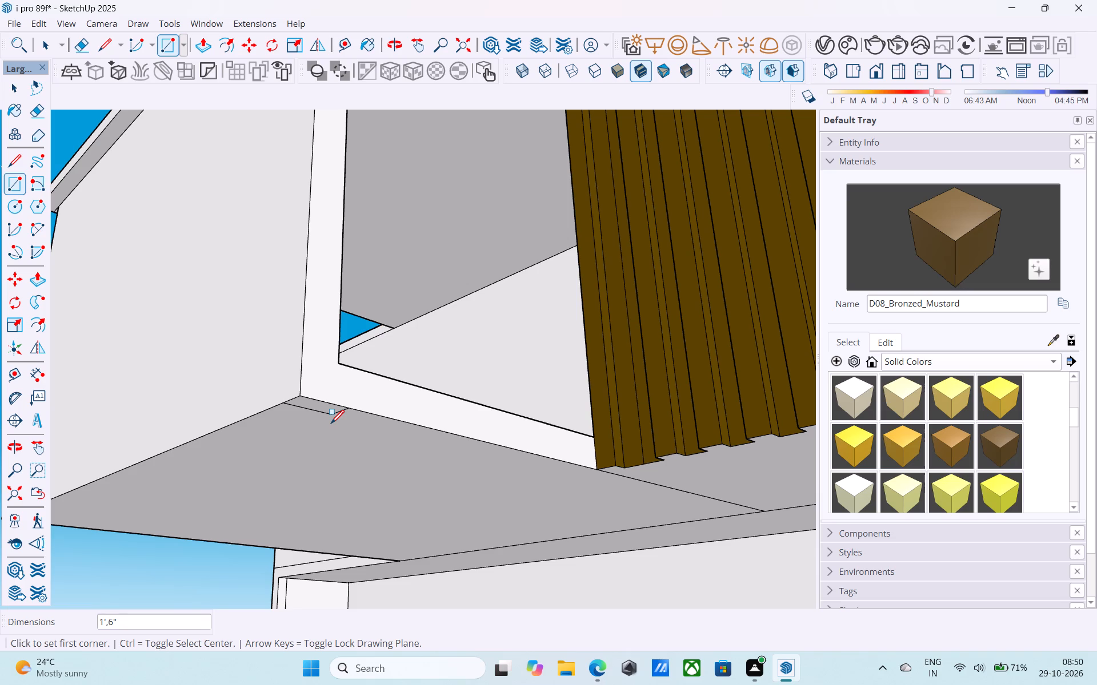
text(1',1.5')
key(Return)
Extrude the 1' by 1.5' rectangle under the side bay 9' 6" down to the base slab as a front column.
middle_drag(320, 408, 298, 304)
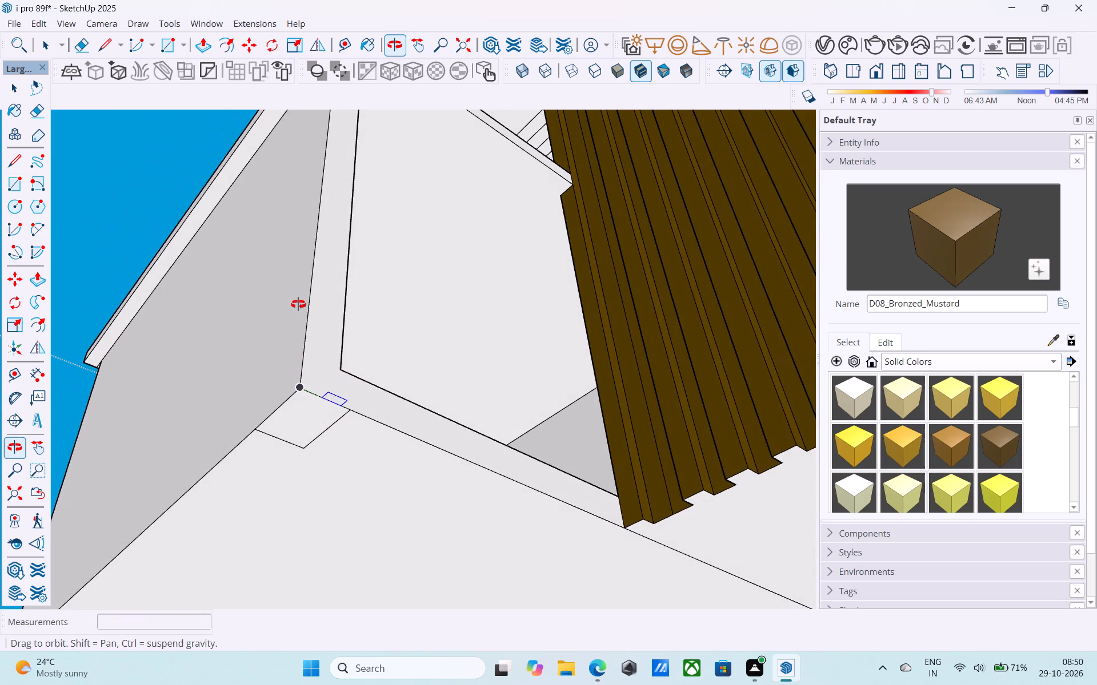
middle_drag(298, 304, 291, 349)
scroll(321, 346, down, 5)
scroll(337, 422, up, 4)
key(space)
click(307, 373)
key(p)
click(307, 373)
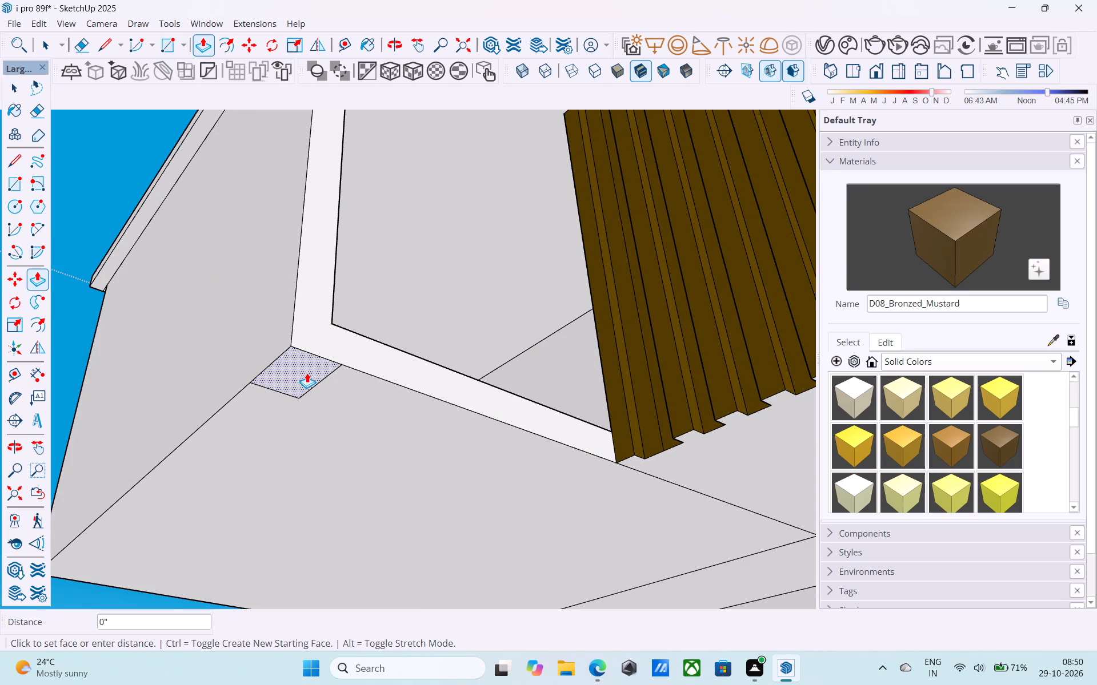
scroll(307, 373, down, 5)
middle_drag(307, 373, 349, 608)
scroll(354, 581, down, 10)
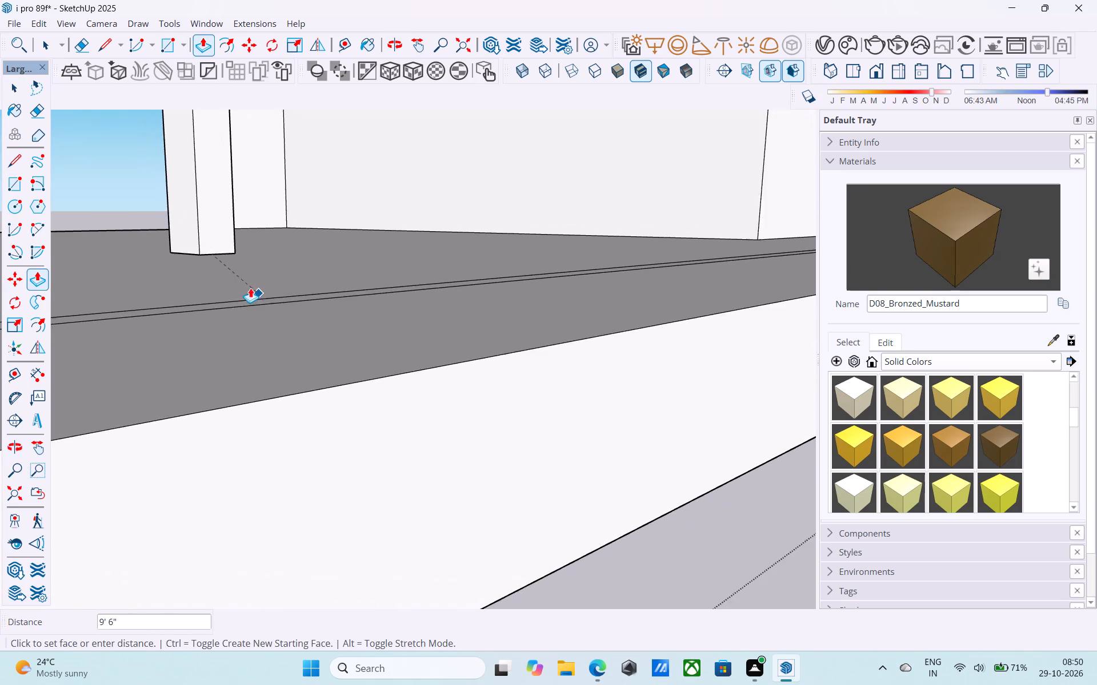
middle_drag(250, 287, 277, 380)
click(267, 317)
scroll(275, 319, down, 12)
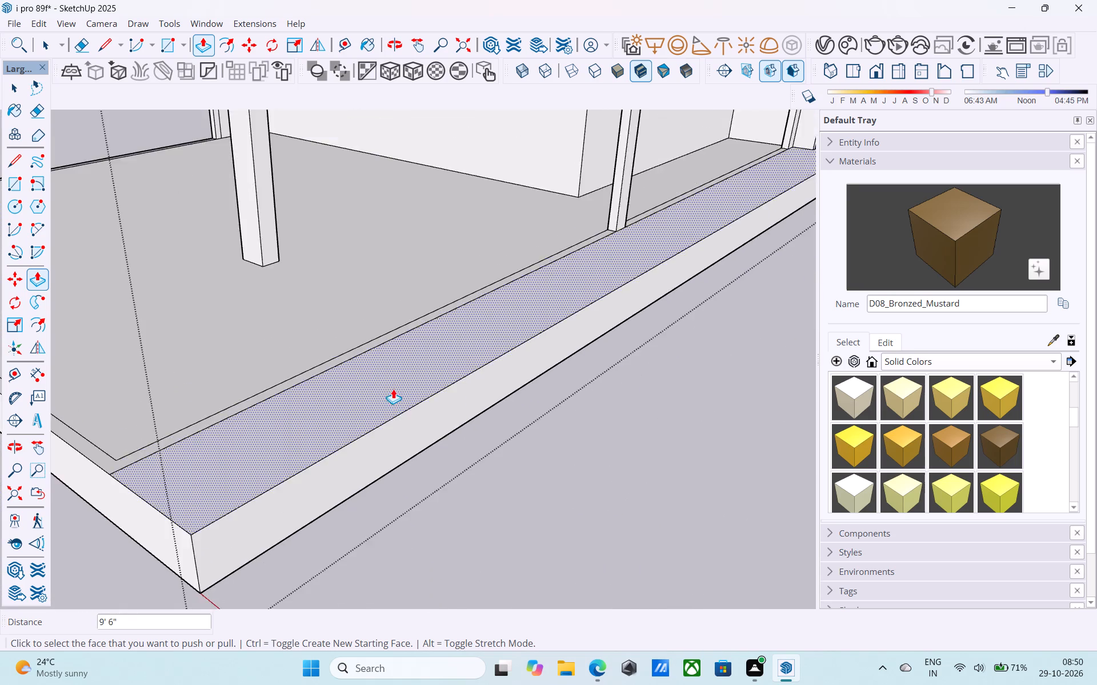
Draw a 1' by 1.5' rectangle on the side bay's underside from its outer rear corner.
scroll(393, 389, down, 9)
shift+middle_drag(316, 283, 449, 463)
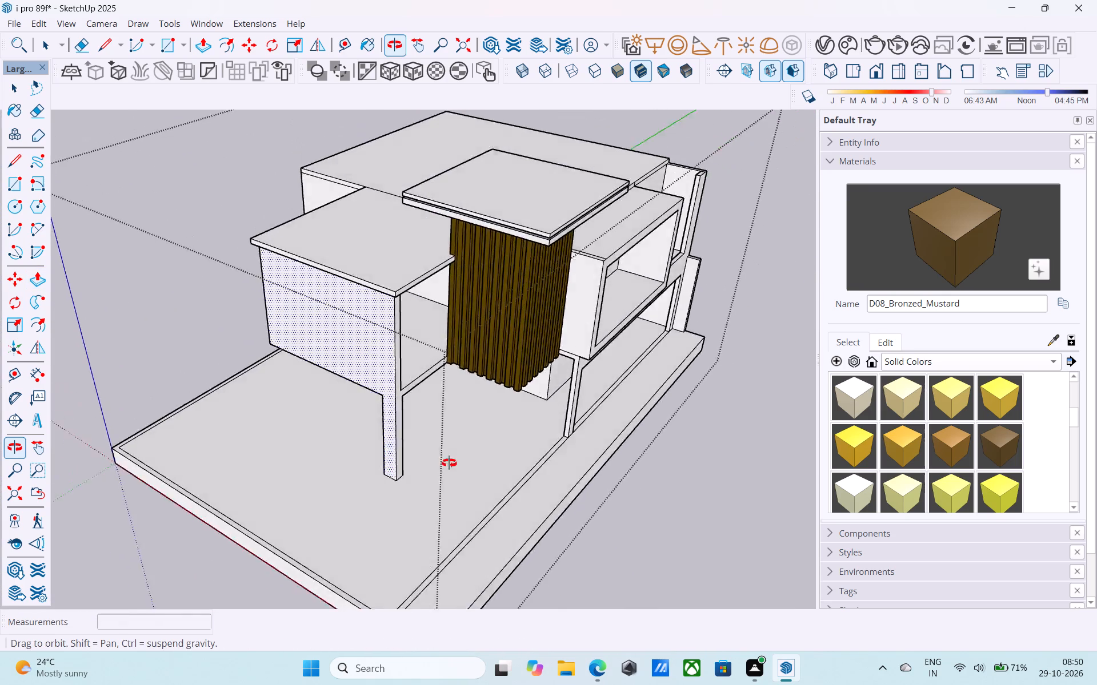
shift+middle_drag(449, 463, 696, 408)
middle_drag(417, 348, 540, 276)
scroll(442, 332, up, 6)
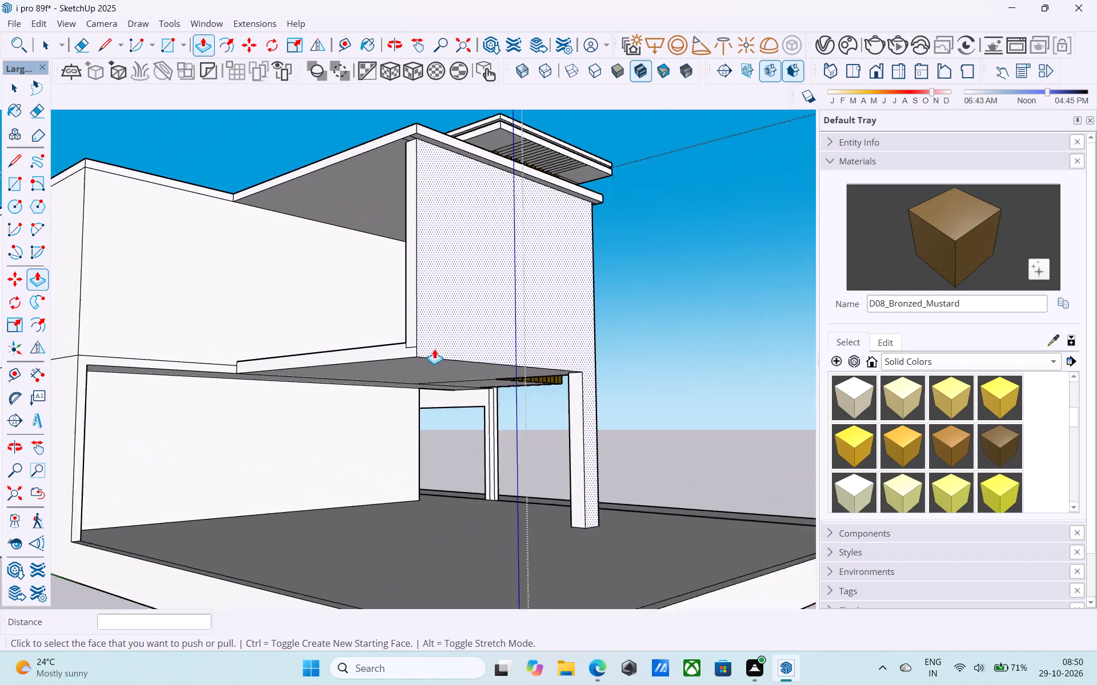
scroll(434, 349, up, 1)
key(space)
middle_drag(414, 361, 428, 318)
scroll(414, 361, up, 1)
key(r)
scroll(416, 346, up, 5)
click(418, 353)
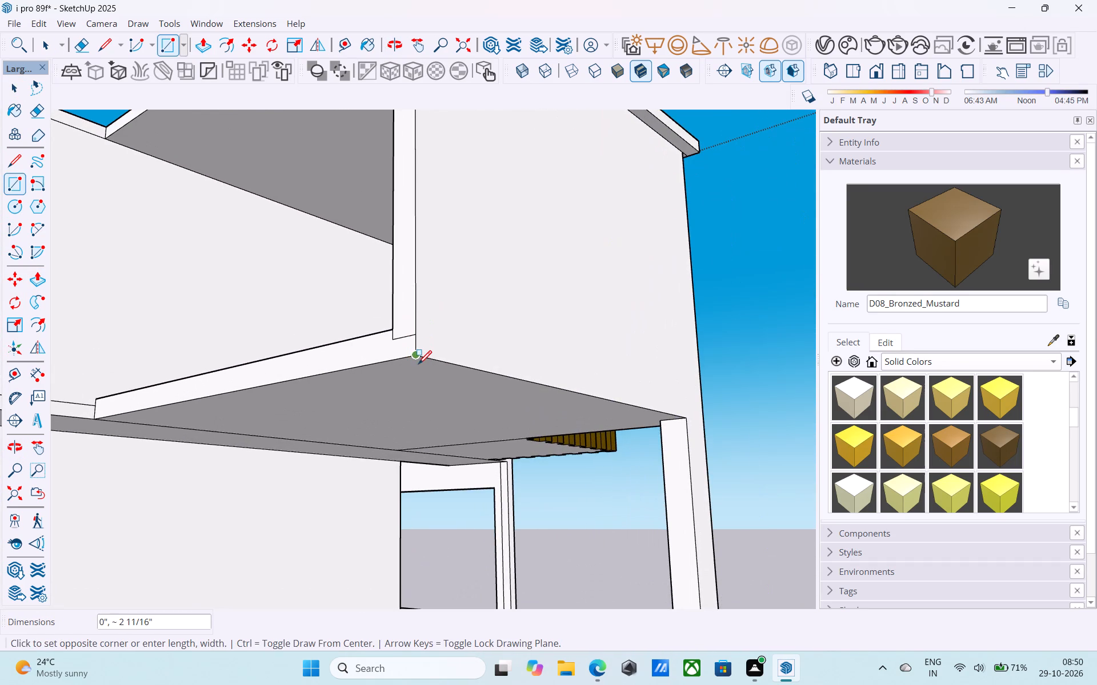
text(1',1)
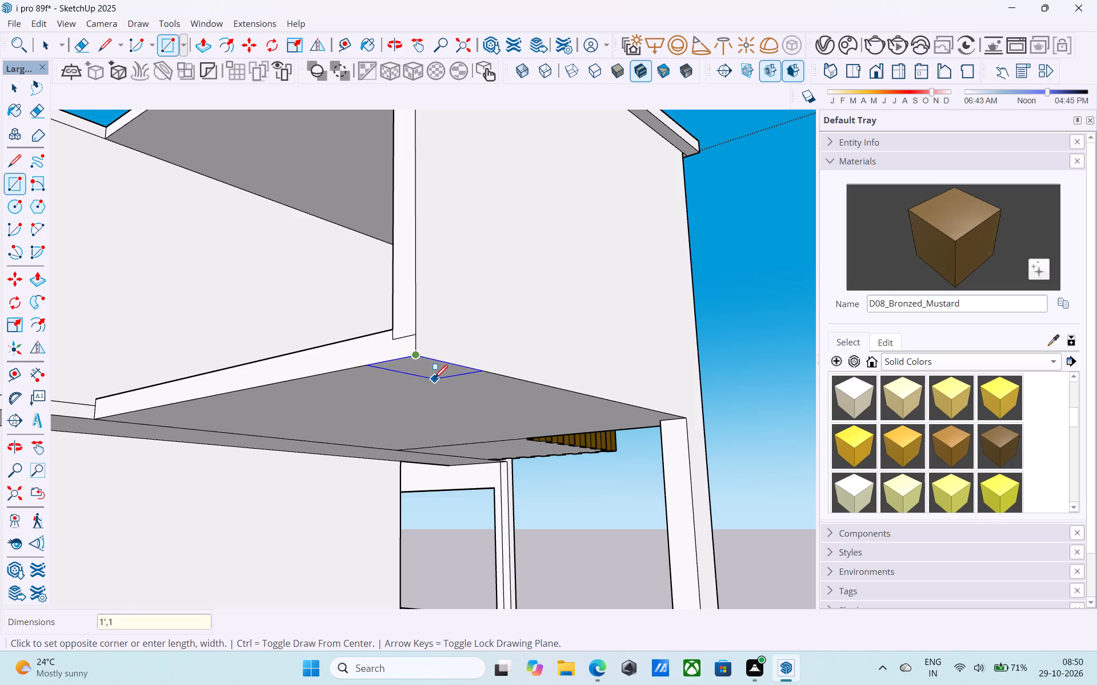
text(.5')
key(Return)
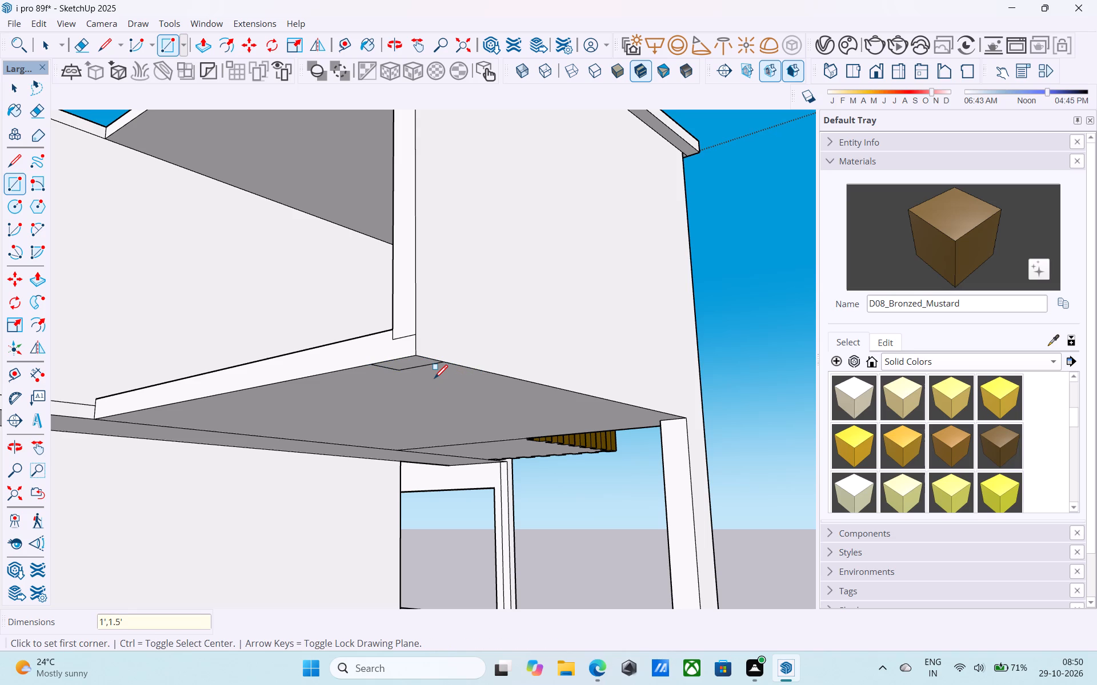
Extrude the rear corner rectangle 9' 6" down to the base slab as a second column under the side bay.
middle_drag(444, 364, 452, 255)
key(space)
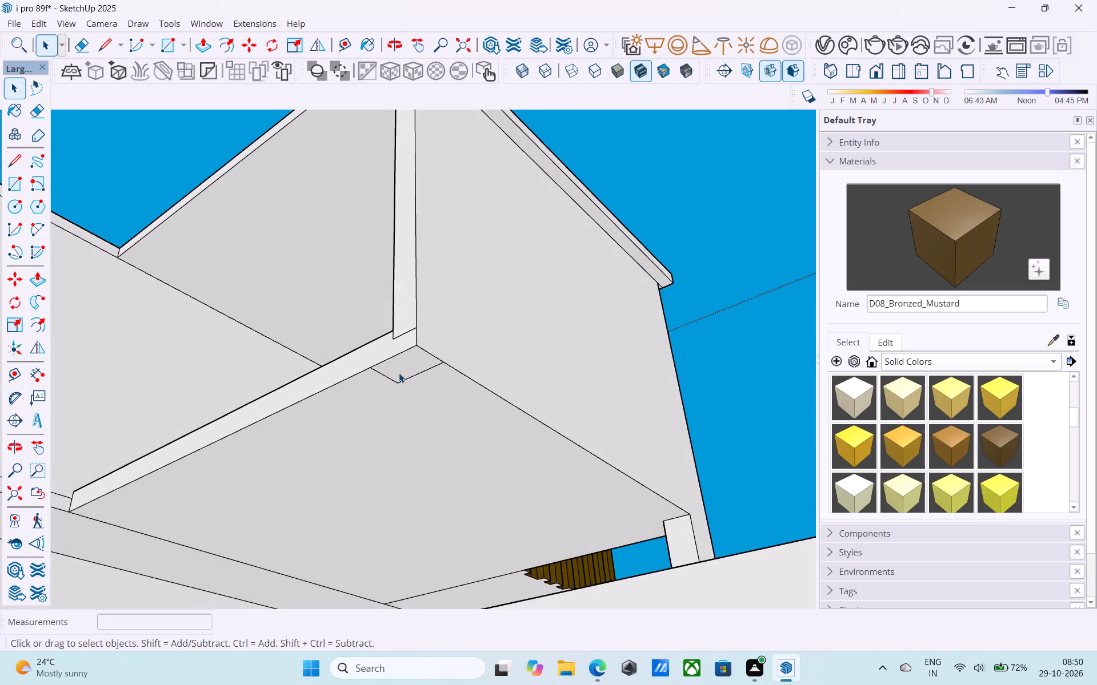
click(407, 360)
key(p)
click(407, 360)
scroll(410, 392, down, 5)
middle_drag(410, 393, 411, 432)
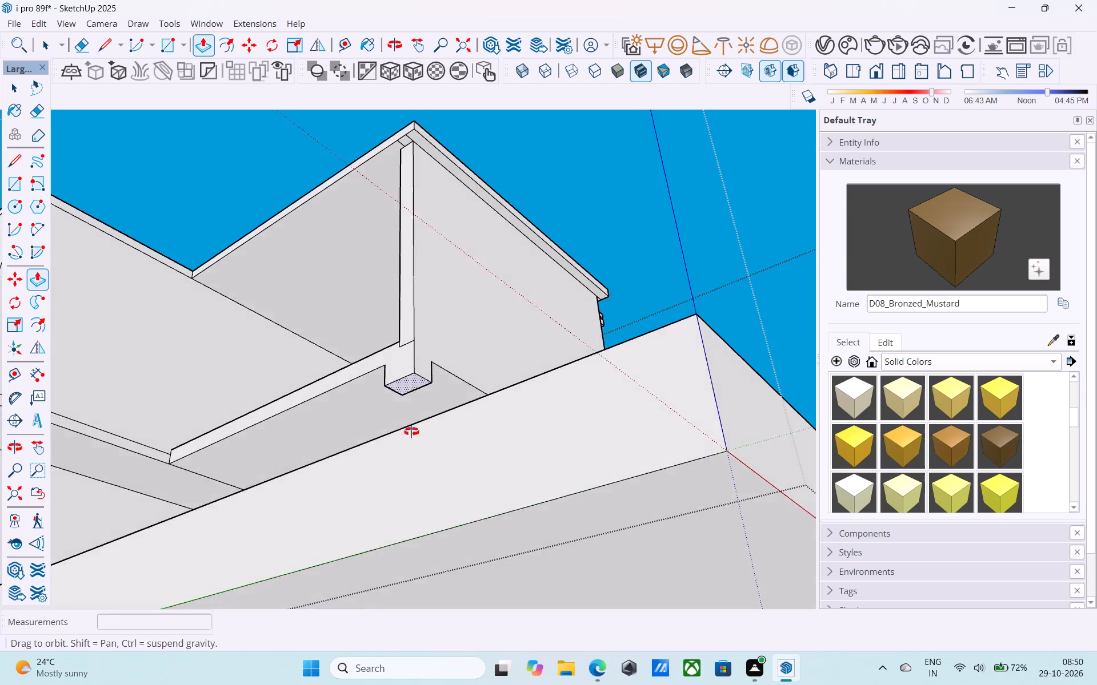
middle_drag(411, 432, 405, 603)
middle_drag(505, 276, 449, 464)
scroll(477, 382, down, 4)
middle_drag(477, 382, 467, 412)
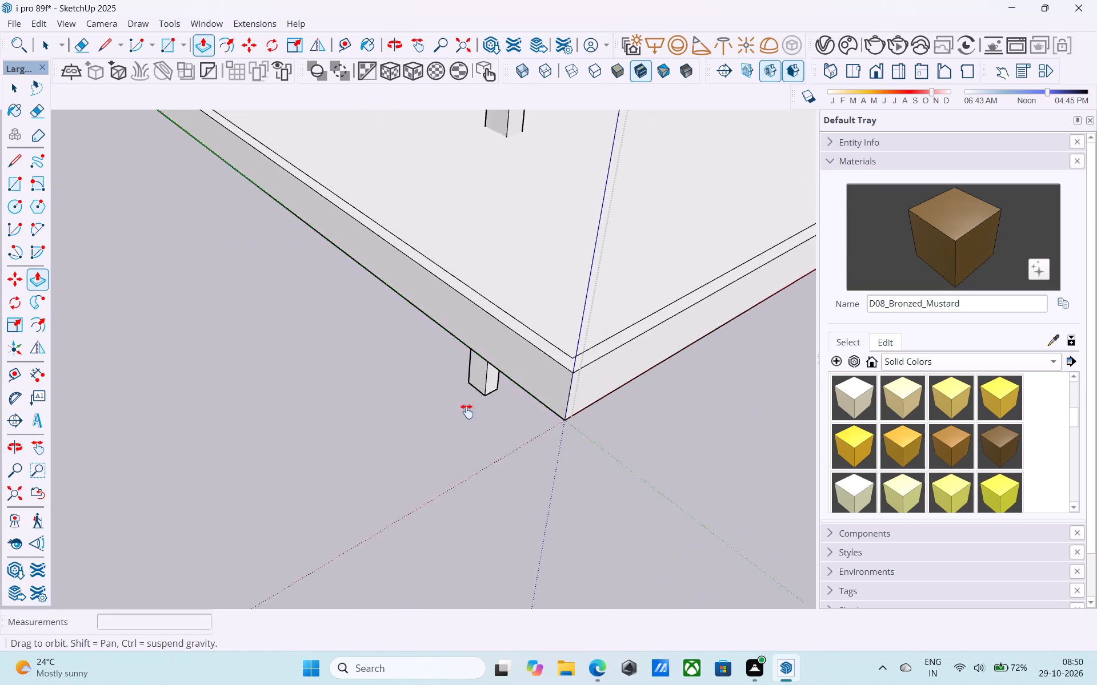
middle_drag(467, 412, 553, 227)
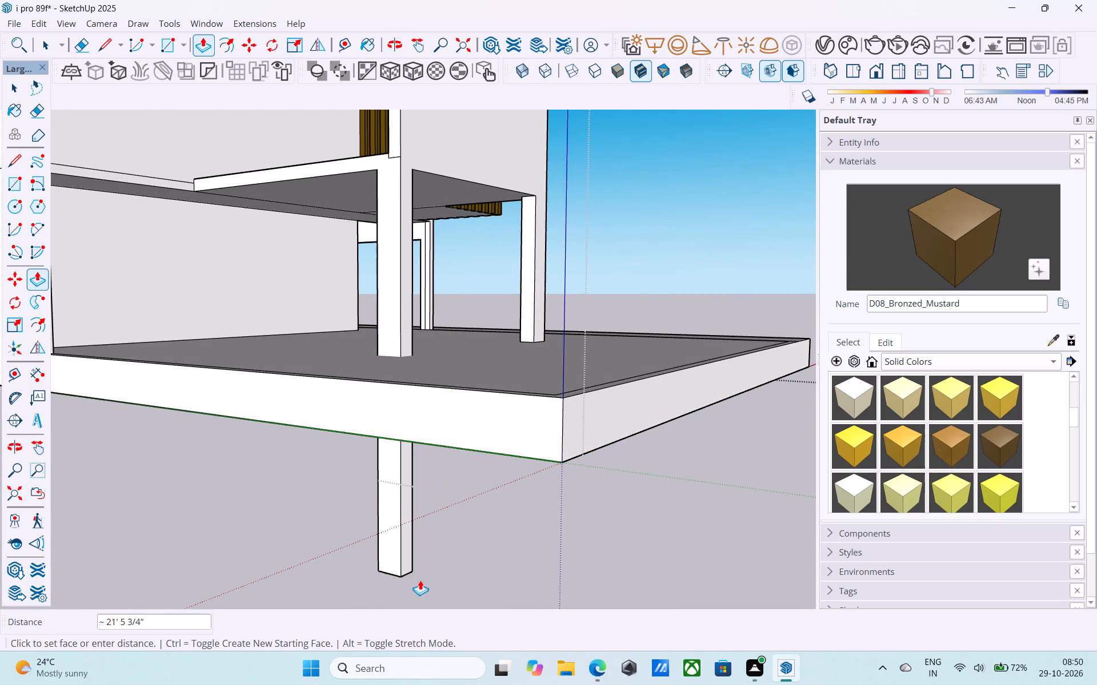
middle_drag(523, 257, 489, 384)
click(453, 420)
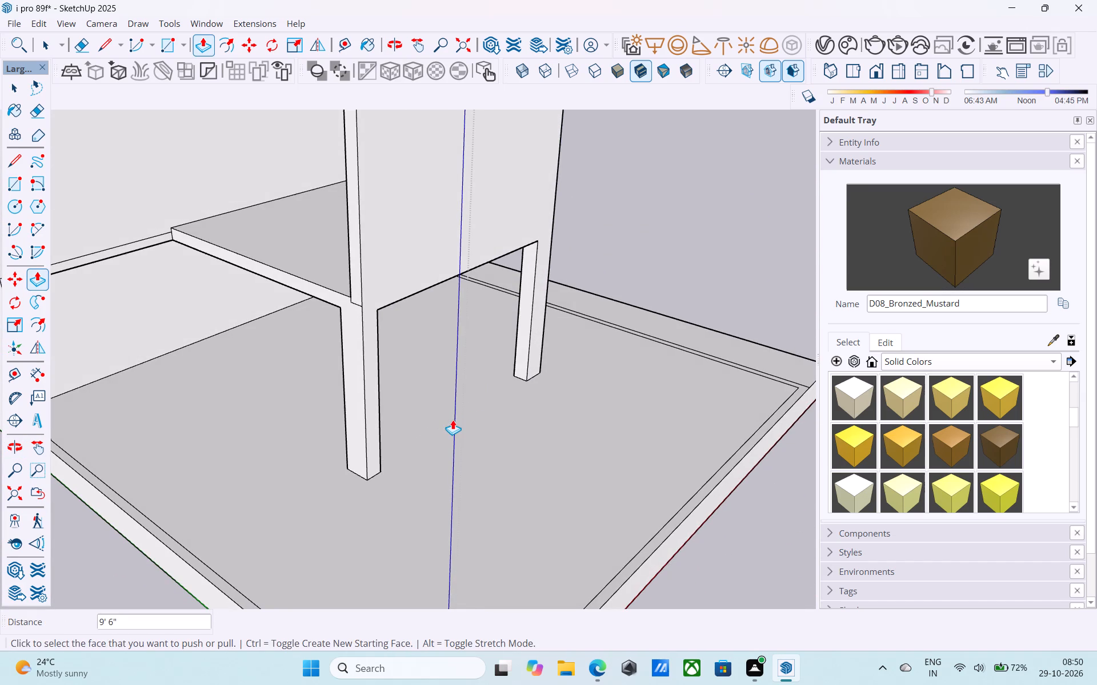
Save the model with both side bay columns in place.
scroll(457, 417, down, 4)
key(space)
scroll(474, 392, down, 4)
middle_drag(474, 392, 285, 384)
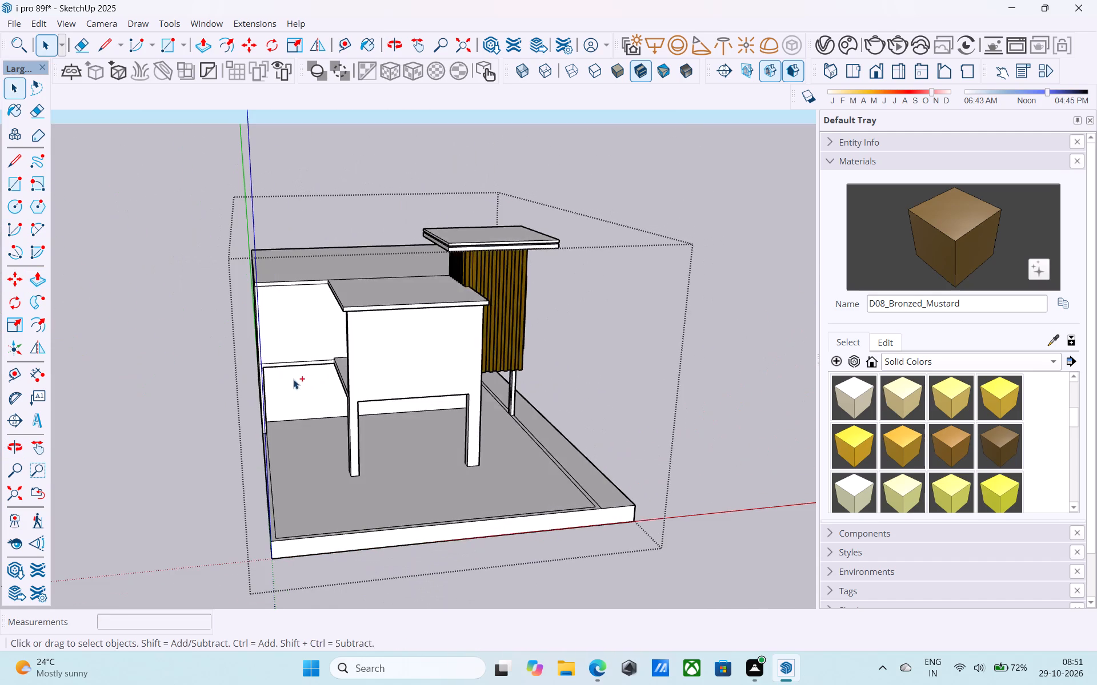
key(ctrl+s)
click(498, 429)
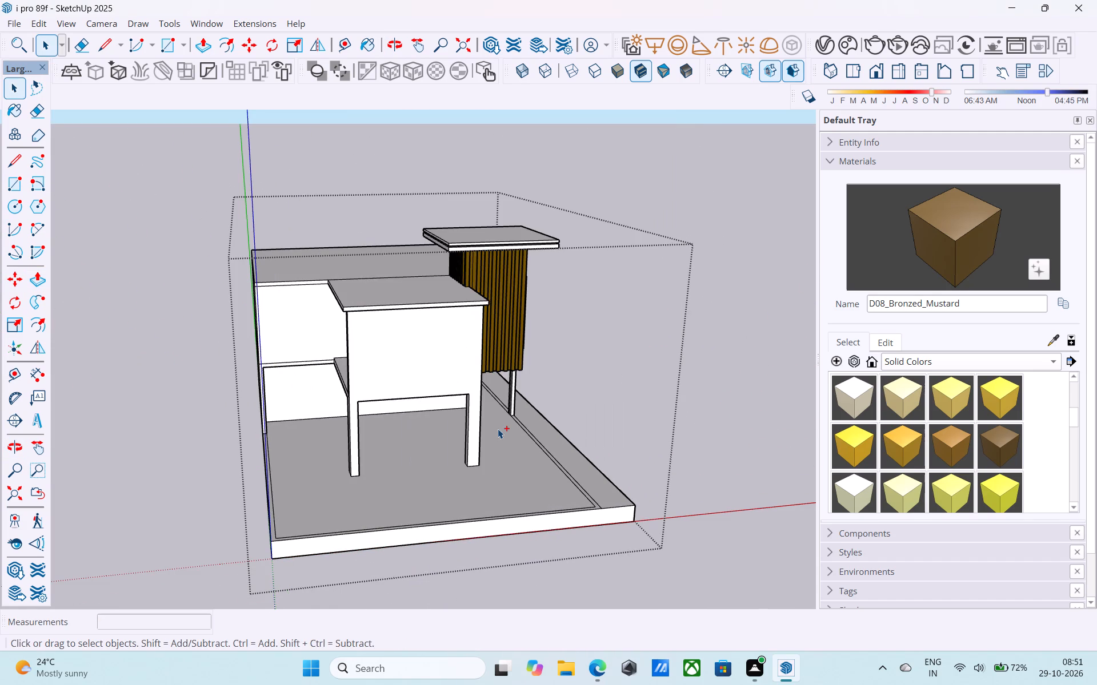
key(ctrl+s)
Close the house group that is open for editing.
scroll(498, 426, down, 4)
middle_drag(498, 426, 270, 382)
middle_drag(584, 367, 240, 350)
scroll(411, 365, up, 3)
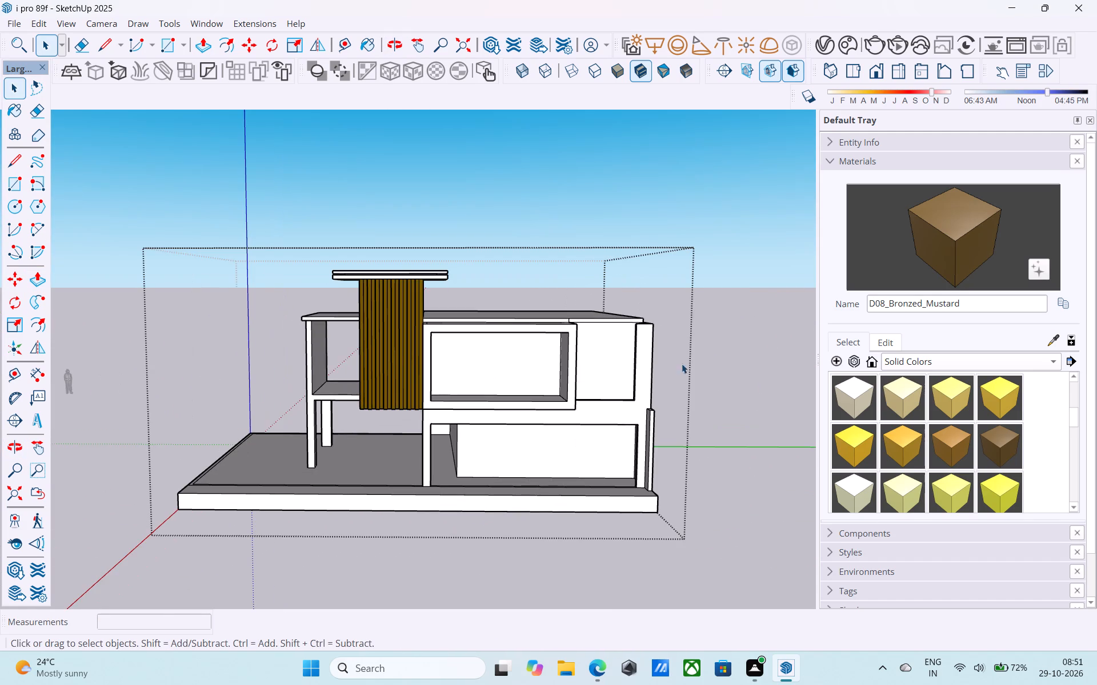
click(726, 350)
Examine the house's side bay, columns, fluted shaft, cap and framed bays from several angles.
middle_drag(562, 372, 726, 354)
shift+middle_drag(723, 354, 567, 390)
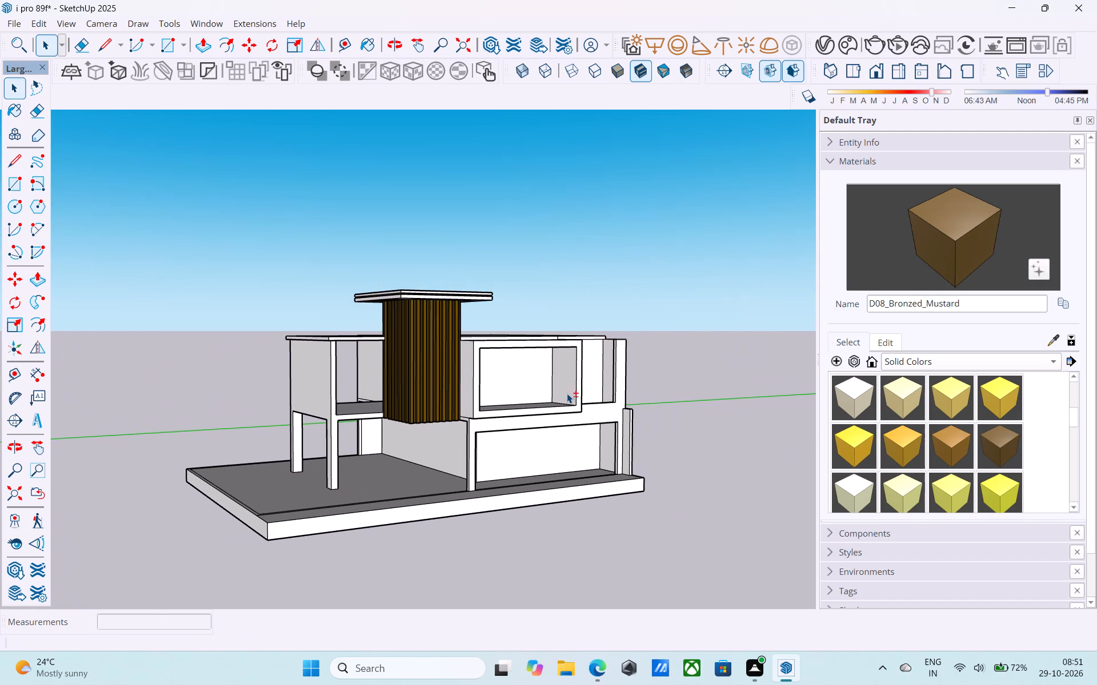
shift+middle_drag(567, 393, 586, 408)
scroll(406, 352, up, 6)
shift+middle_drag(429, 376, 459, 409)
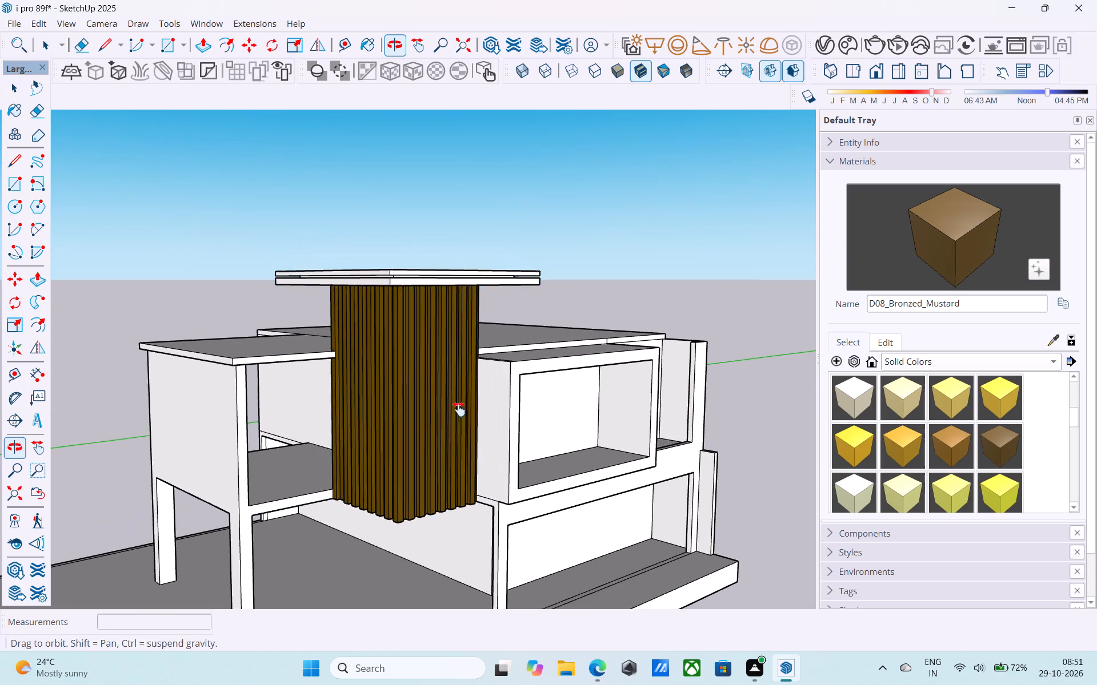
shift+middle_drag(459, 409, 475, 376)
middle_drag(525, 413, 514, 401)
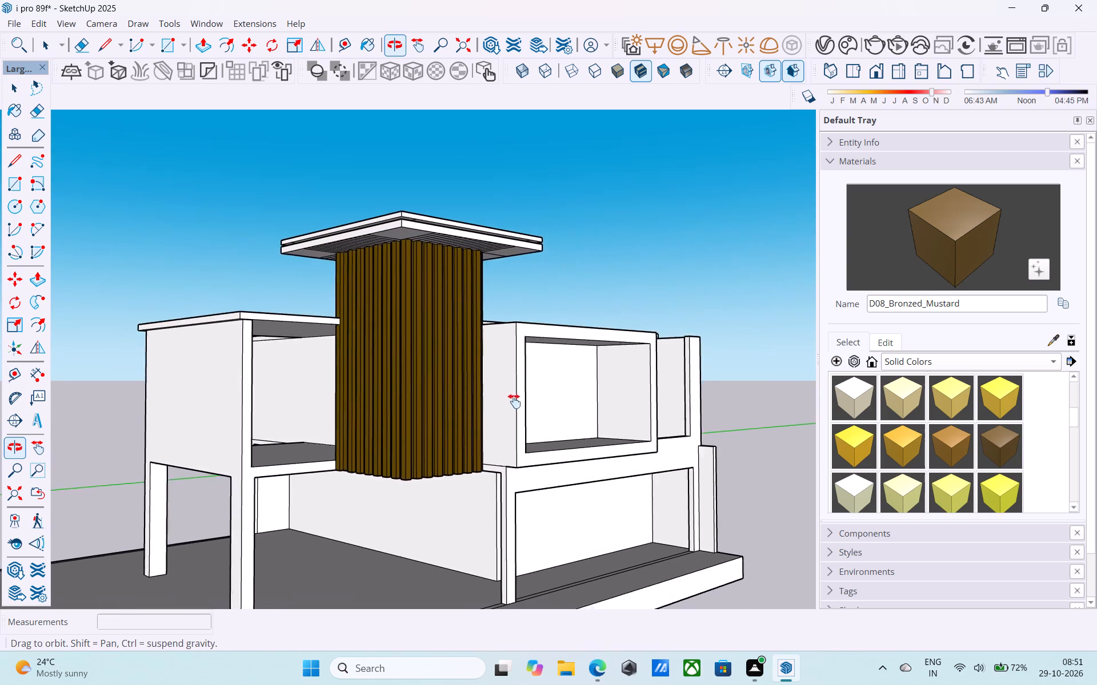
middle_drag(514, 401, 526, 388)
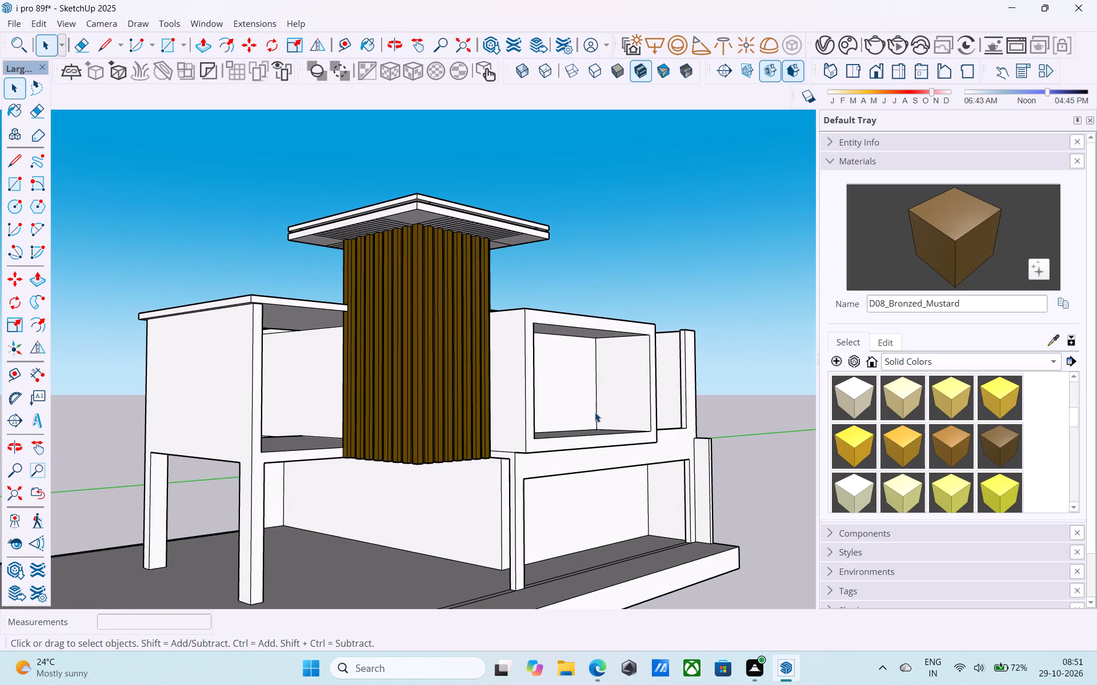
middle_drag(594, 411, 581, 404)
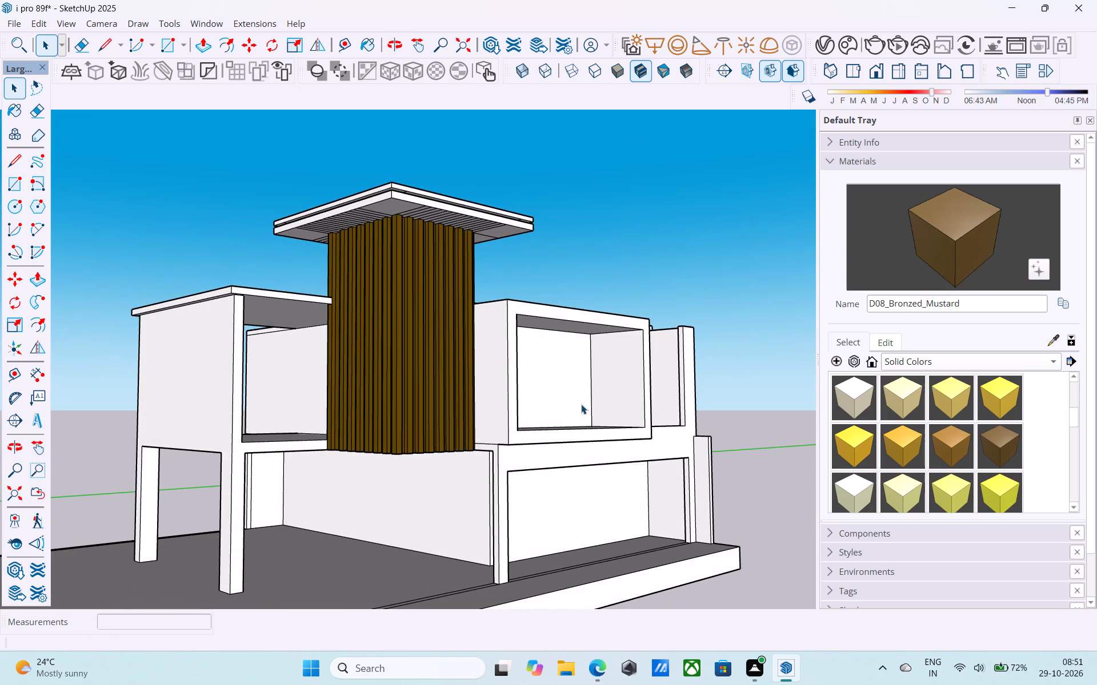
middle_drag(581, 404, 576, 418)
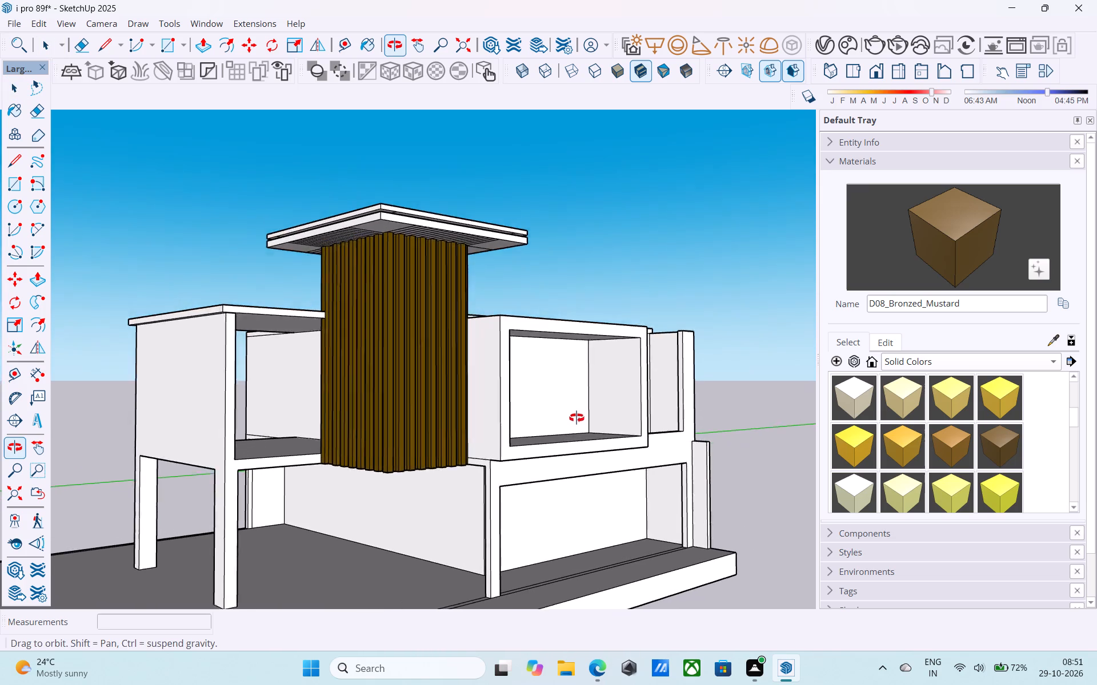
middle_drag(576, 418, 580, 394)
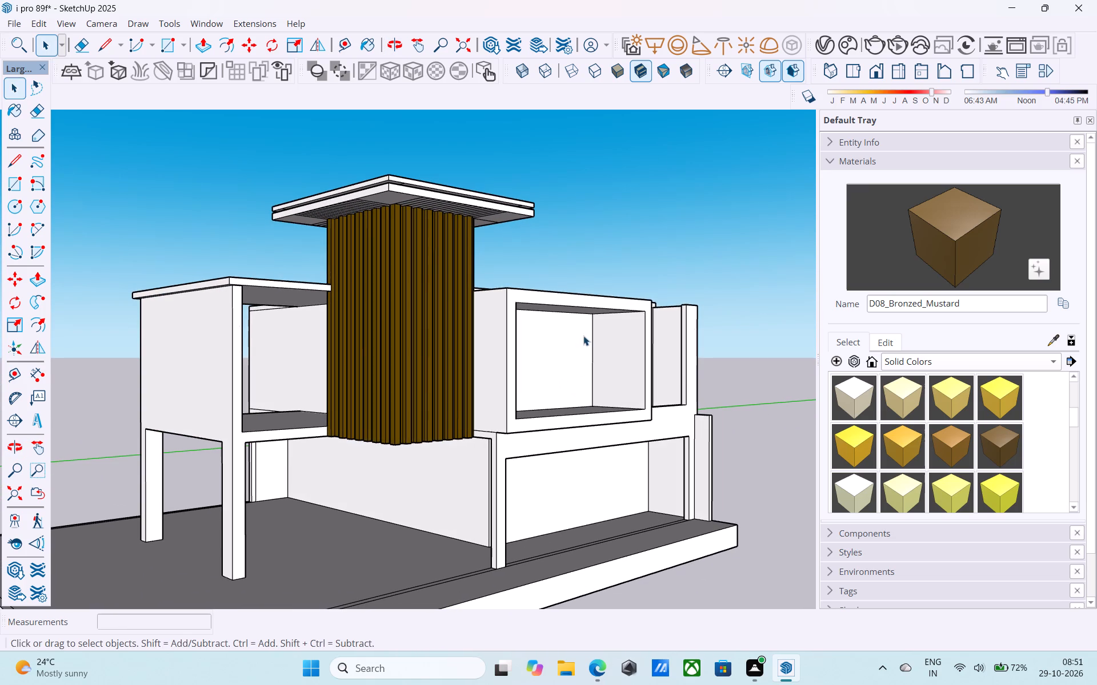
middle_drag(549, 432, 537, 414)
middle_drag(537, 414, 541, 414)
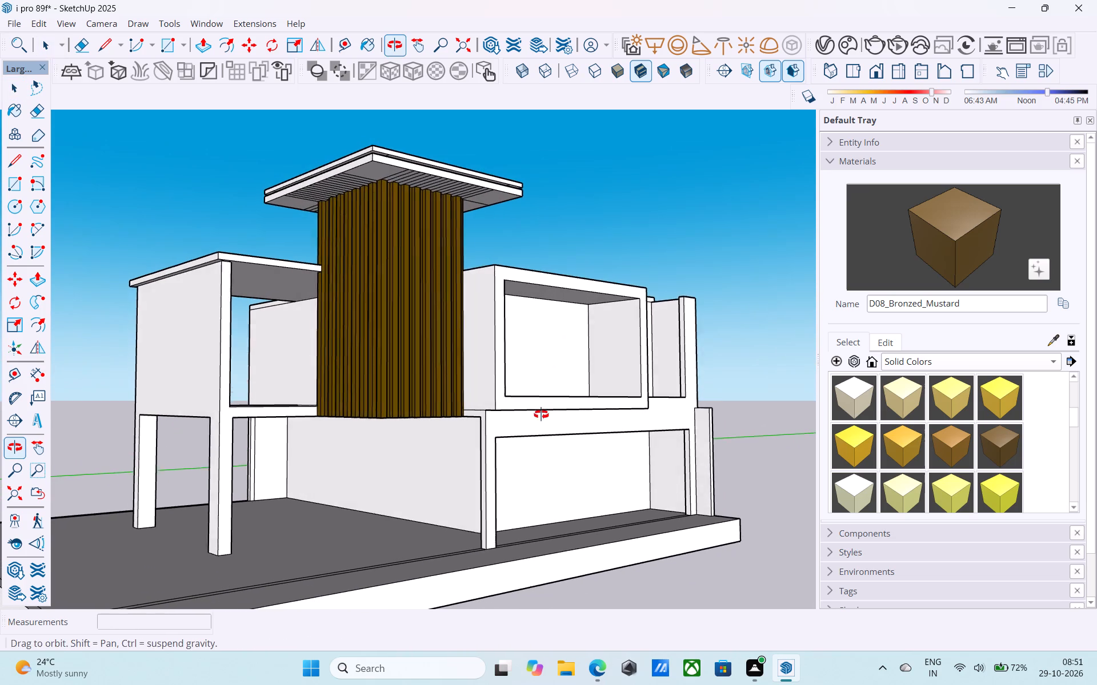
middle_drag(541, 414, 551, 409)
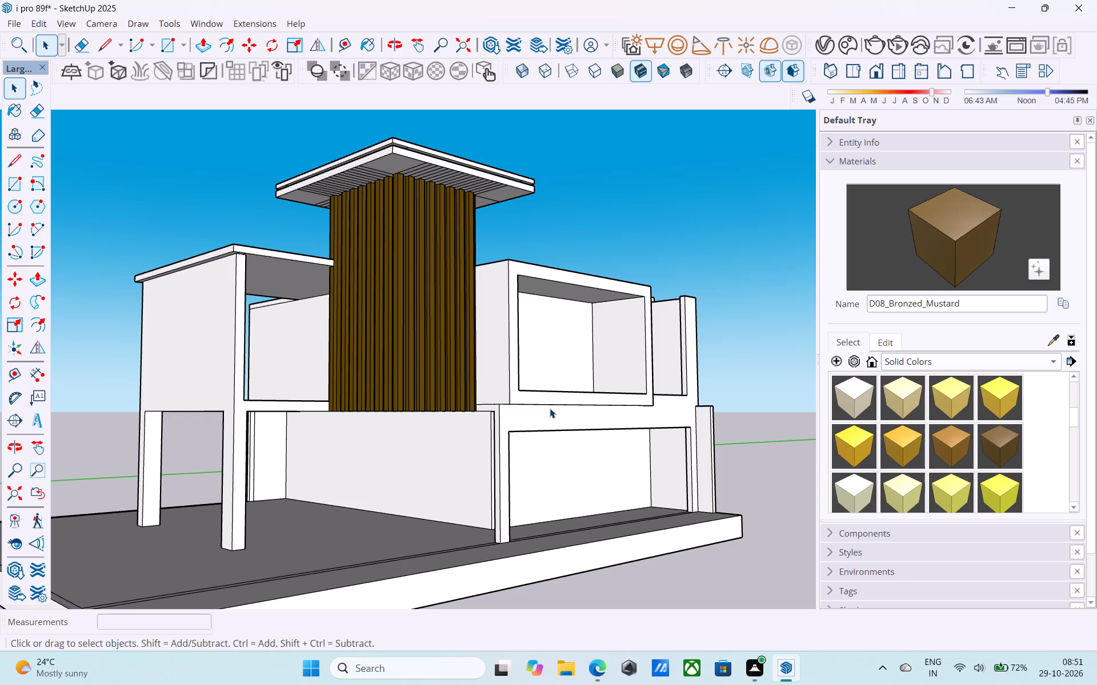
scroll(548, 405, up, 1)
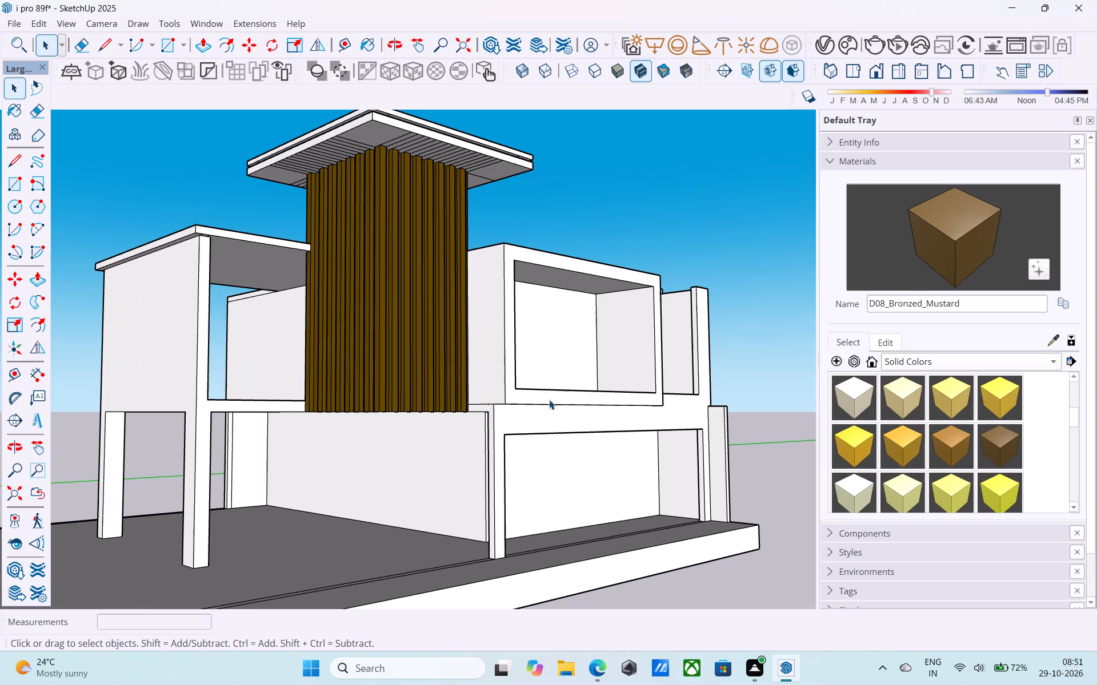
scroll(549, 396, down, 1)
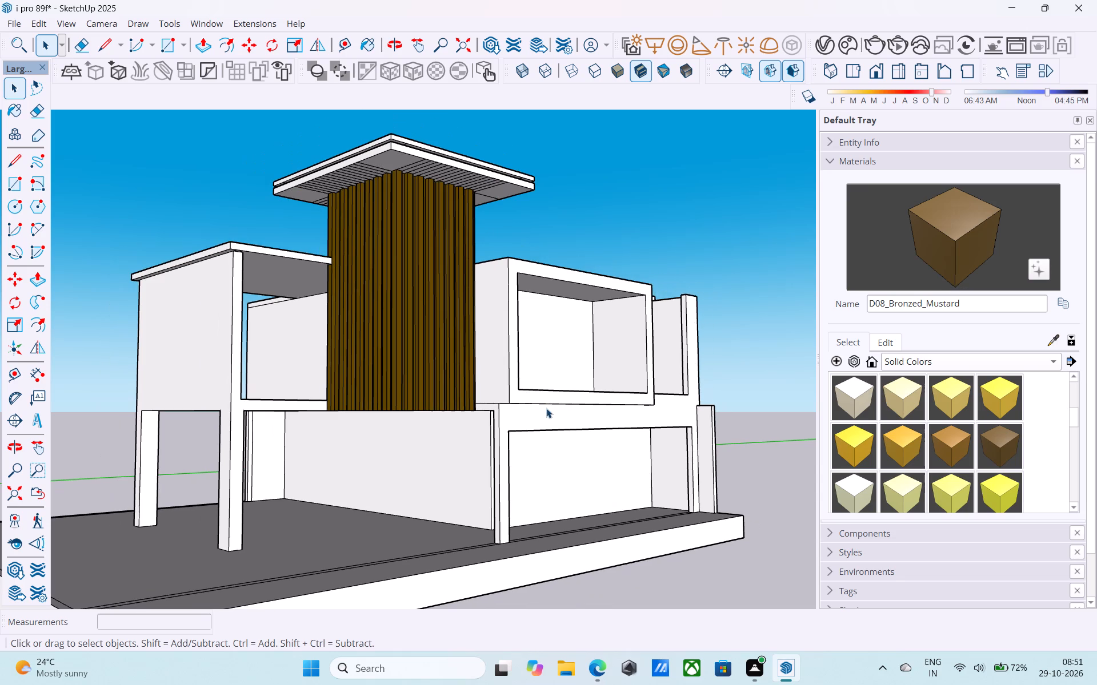
middle_drag(546, 408, 545, 402)
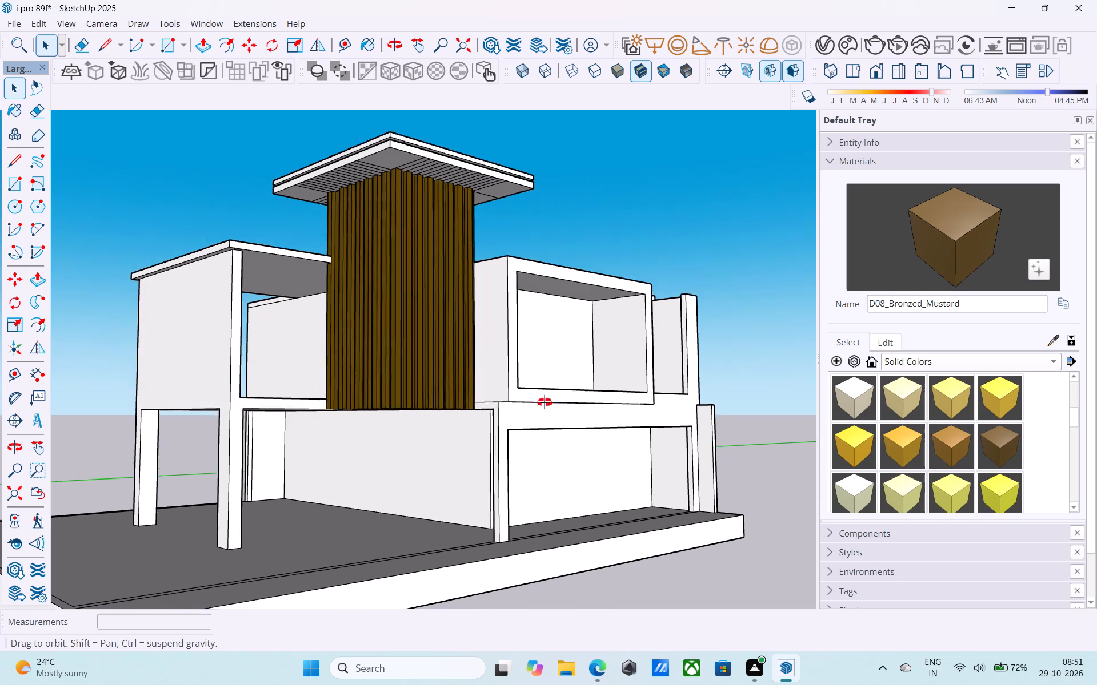
middle_drag(545, 402, 537, 416)
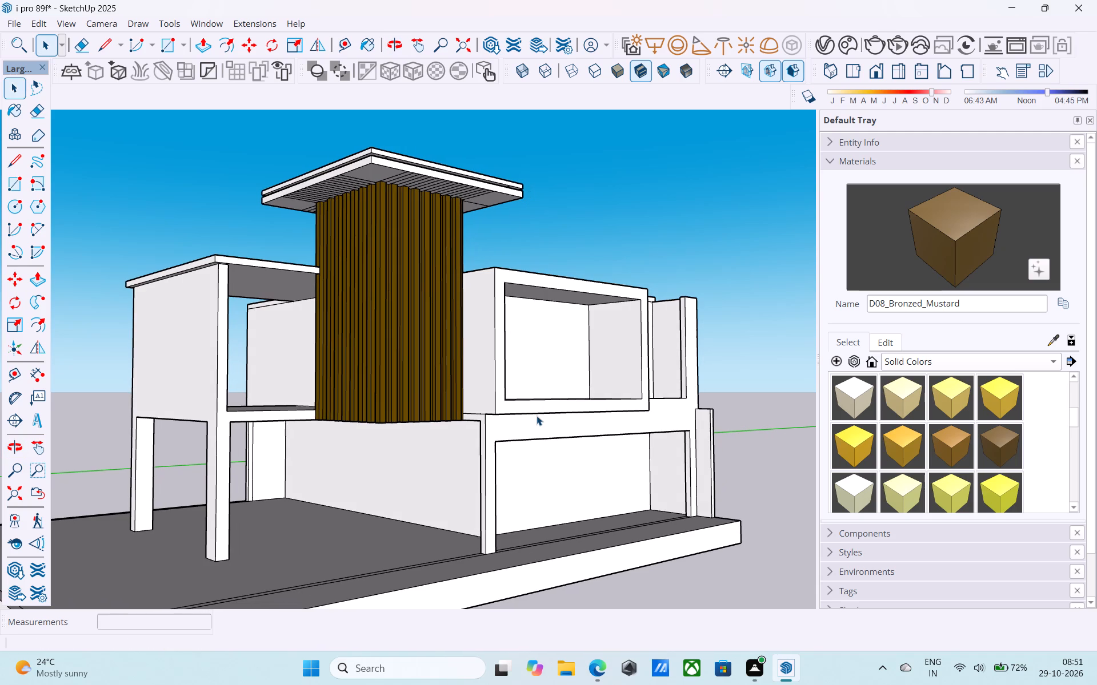
middle_drag(537, 416, 541, 424)
middle_drag(542, 424, 550, 438)
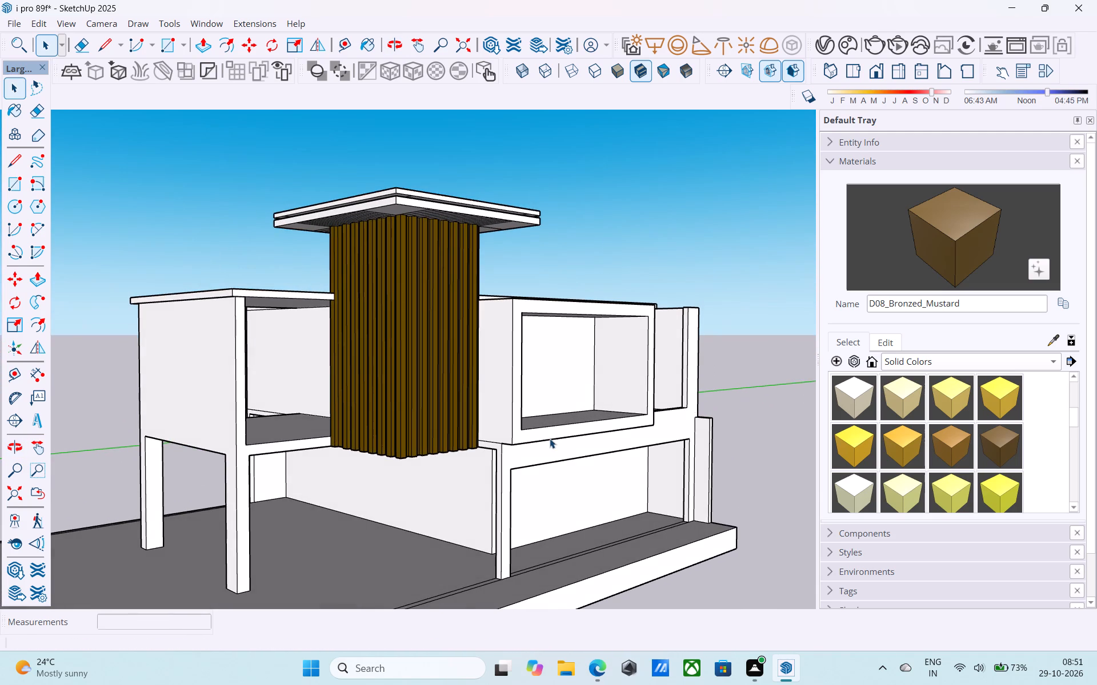
middle_drag(550, 437, 547, 423)
middle_click(547, 423)
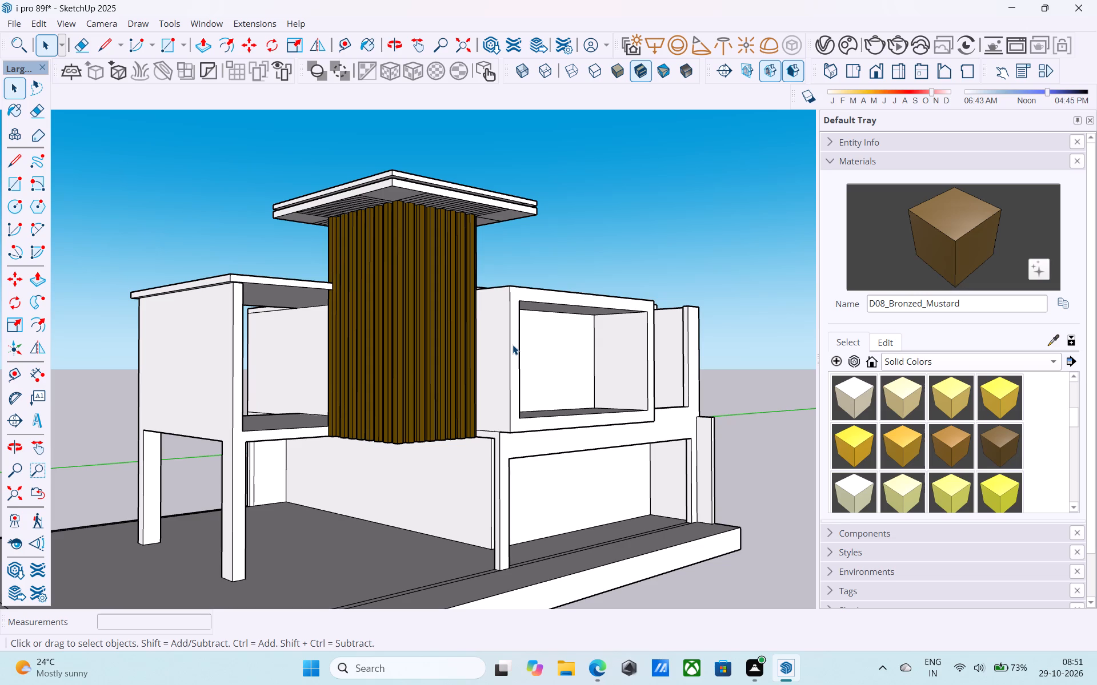
middle_drag(507, 337, 511, 351)
middle_drag(494, 377, 497, 368)
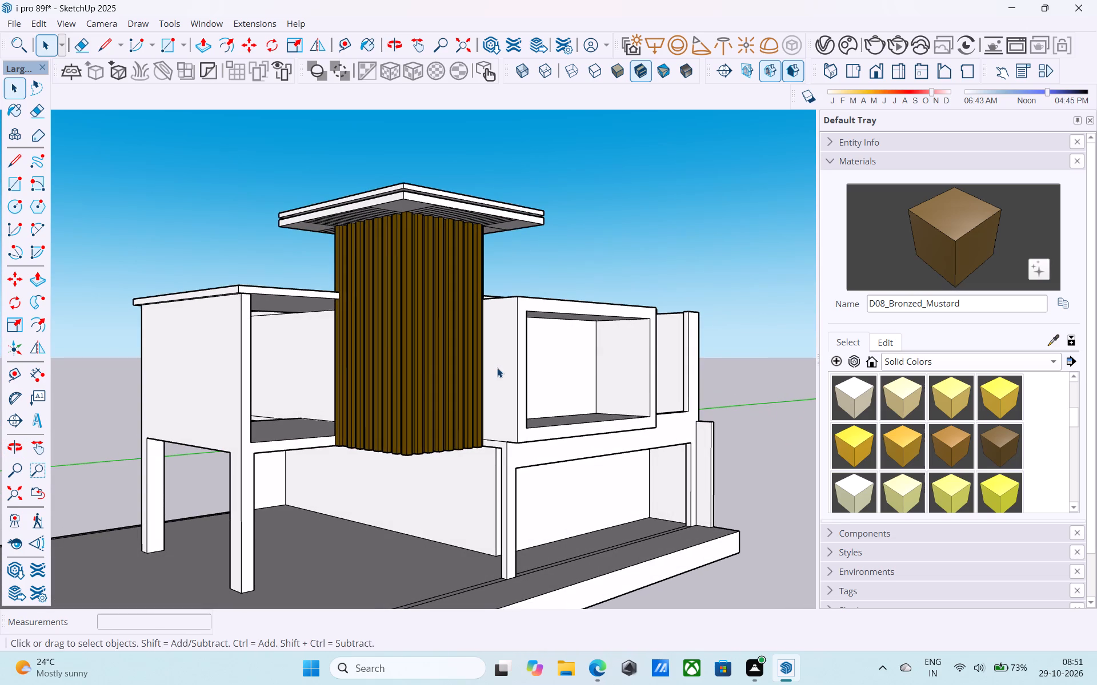
scroll(572, 349, down, 3)
middle_drag(590, 361, 377, 381)
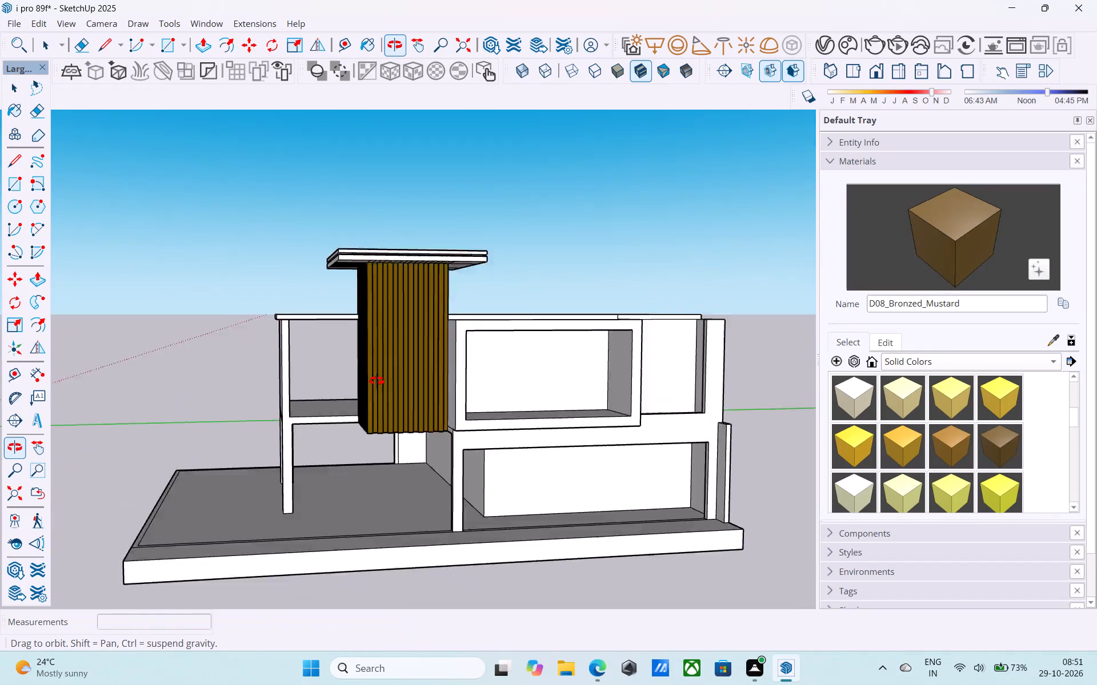
middle_drag(377, 381, 341, 381)
middle_drag(453, 458, 719, 501)
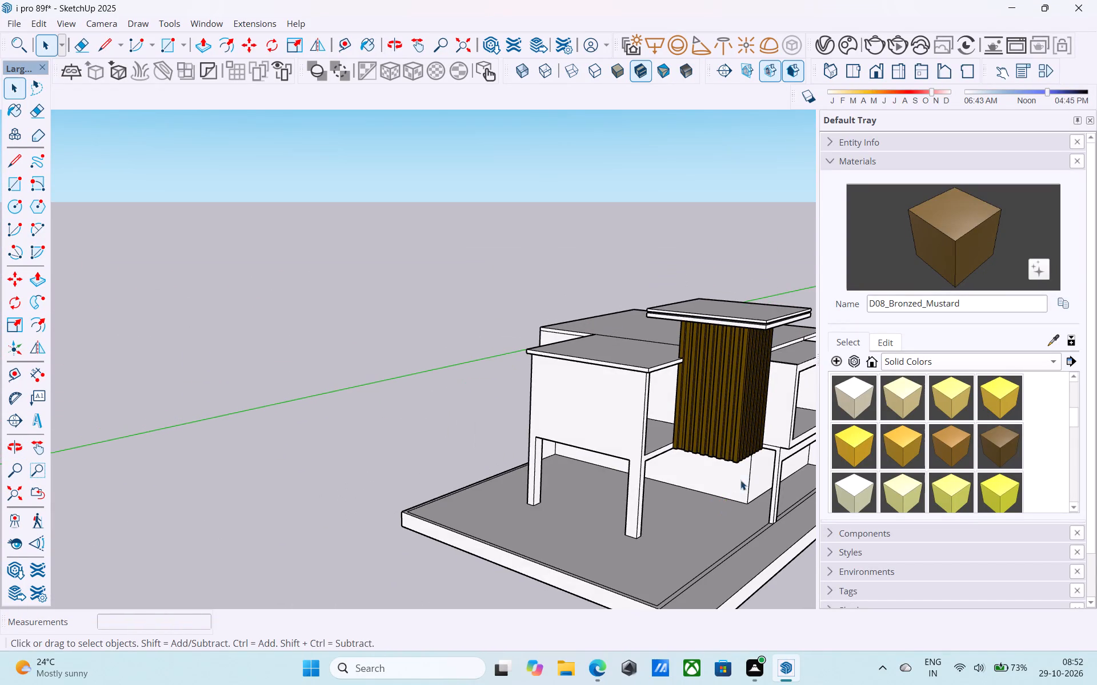
Examine the house's side bay, columns, fluted shaft, cap and framed bays from several angles.
middle_drag(739, 477, 539, 445)
scroll(557, 434, up, 2)
shift+middle_click(562, 436)
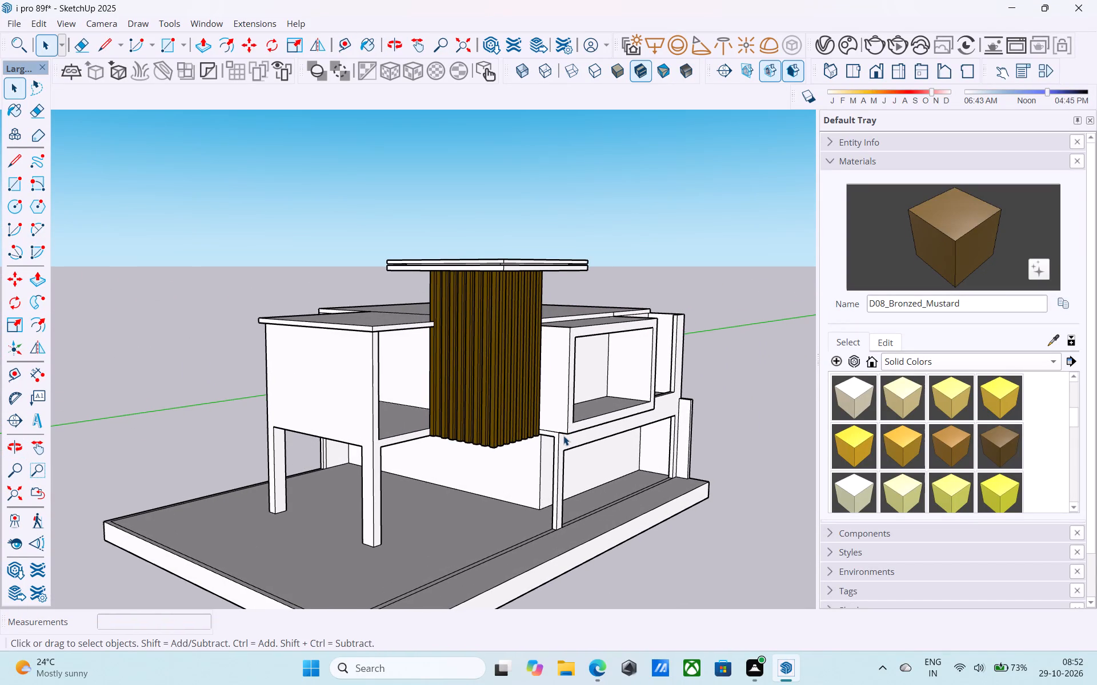
middle_drag(563, 436, 570, 374)
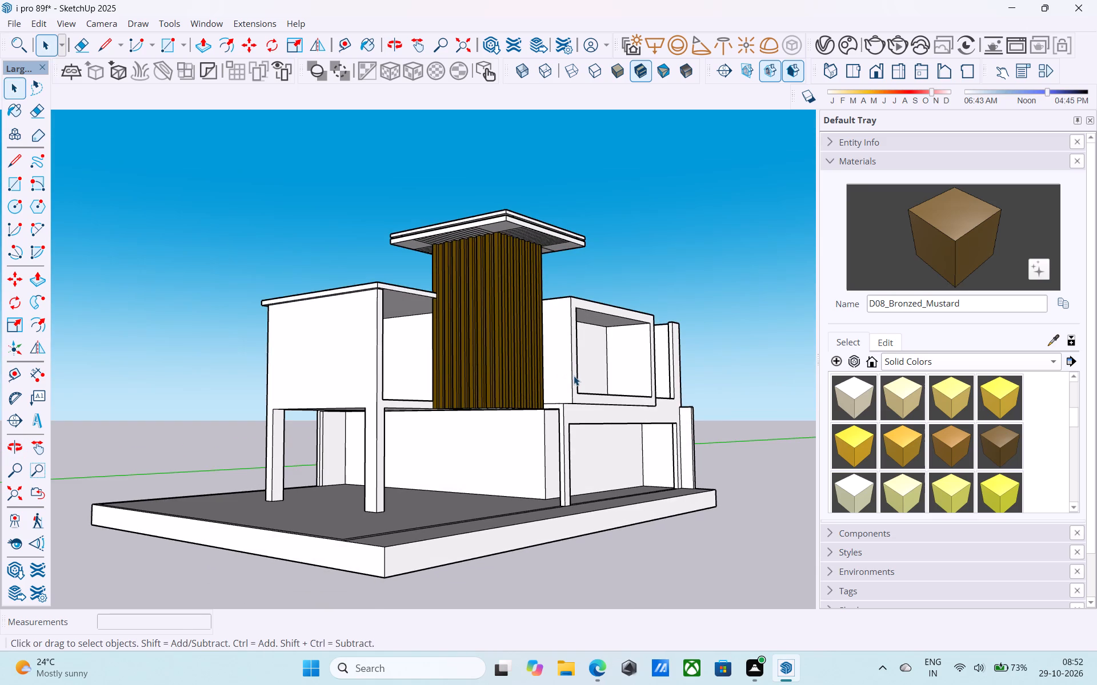
middle_drag(572, 375, 564, 363)
middle_drag(533, 386, 533, 471)
scroll(457, 283, up, 5)
middle_drag(544, 333, 243, 350)
scroll(221, 347, down, 7)
middle_drag(546, 390, 772, 322)
scroll(517, 355, up, 2)
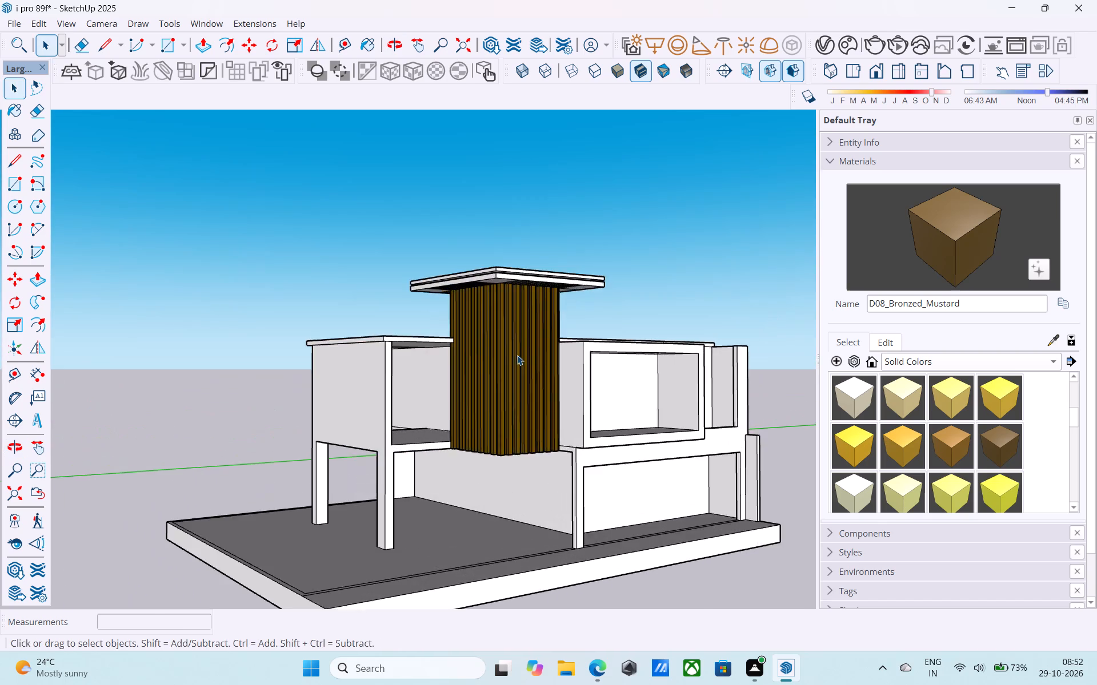
scroll(517, 355, up, 4)
scroll(544, 368, down, 2)
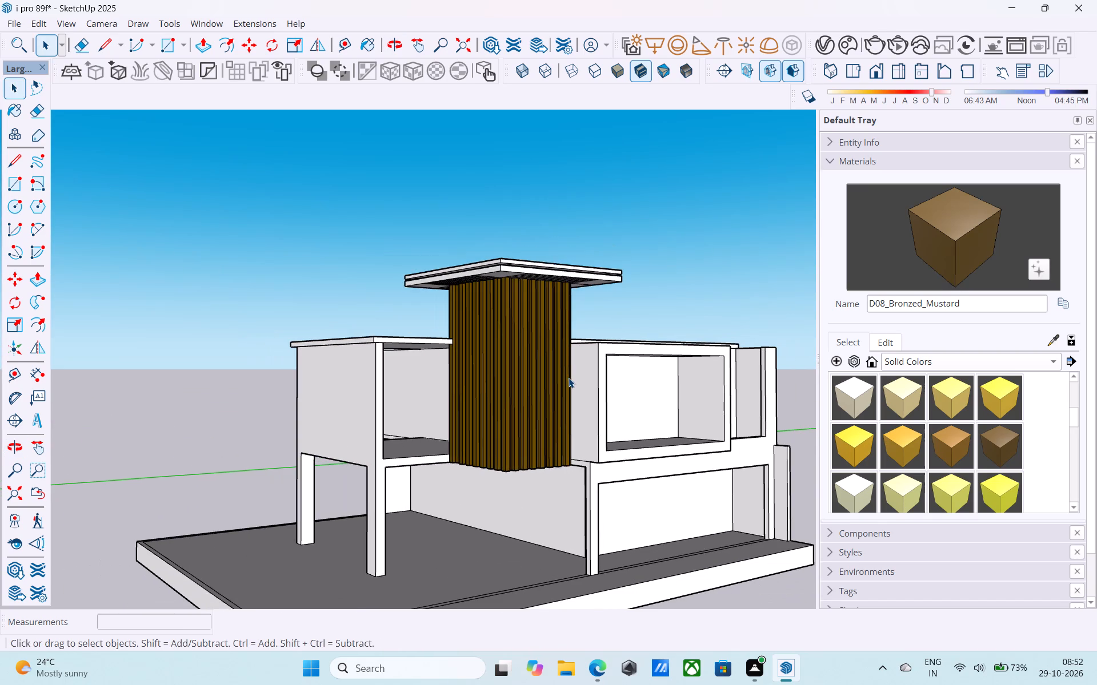
scroll(570, 378, down, 1)
middle_drag(580, 376, 585, 366)
middle_drag(443, 412, 431, 414)
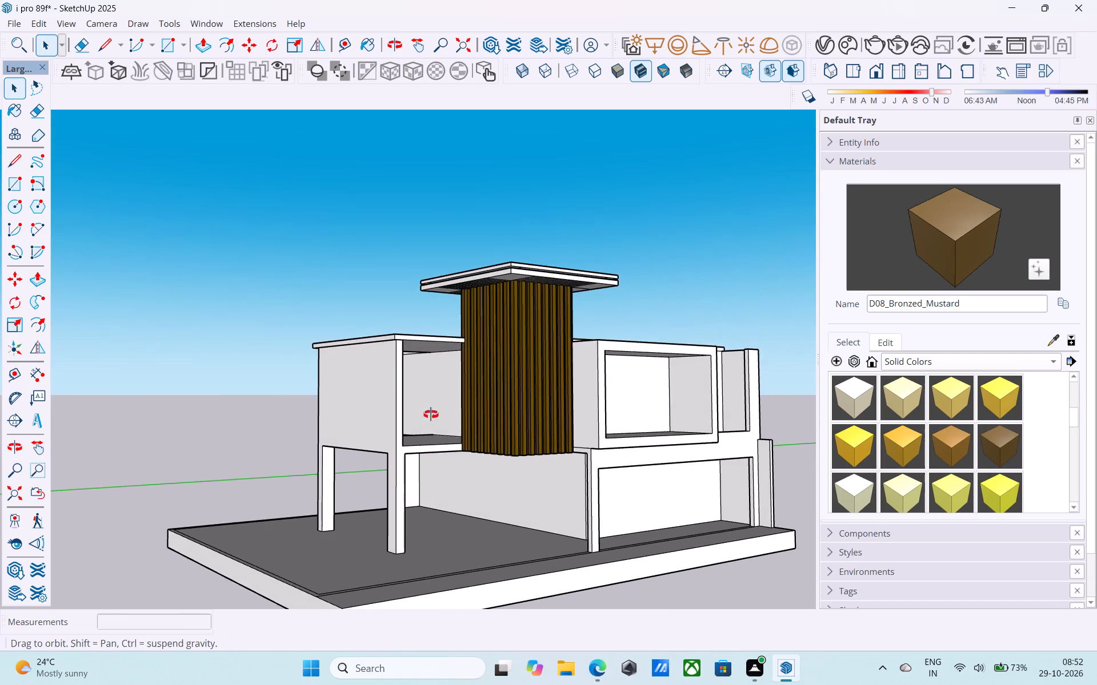
middle_drag(431, 414, 396, 433)
middle_drag(387, 435, 370, 431)
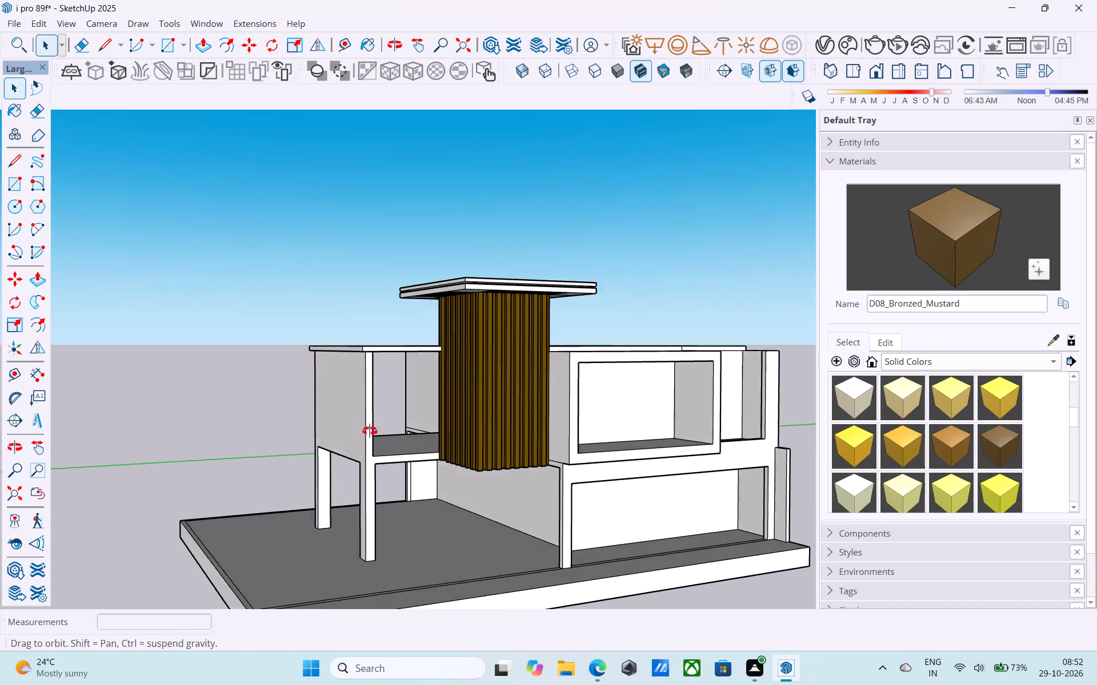
middle_drag(370, 431, 326, 440)
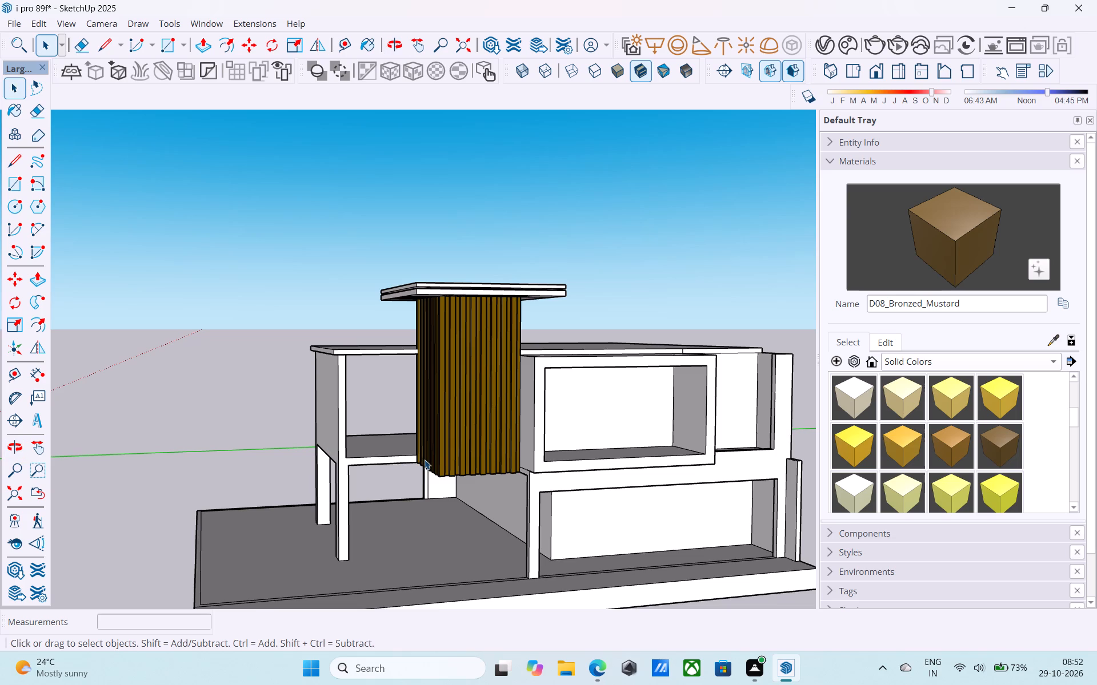
Open the house group and copy the open edge of the side bay's upper floor 6" inward.
scroll(425, 460, up, 1)
middle_drag(431, 447, 437, 577)
scroll(369, 531, up, 8)
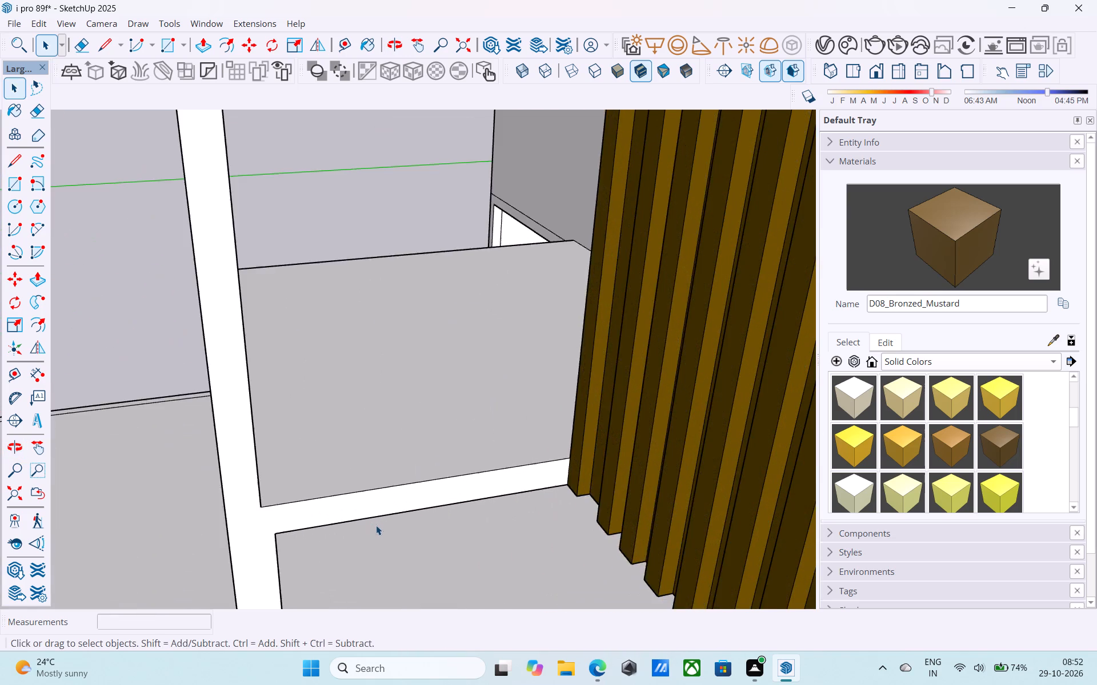
scroll(376, 525, up, 3)
middle_drag(321, 521, 218, 541)
scroll(201, 482, up, 6)
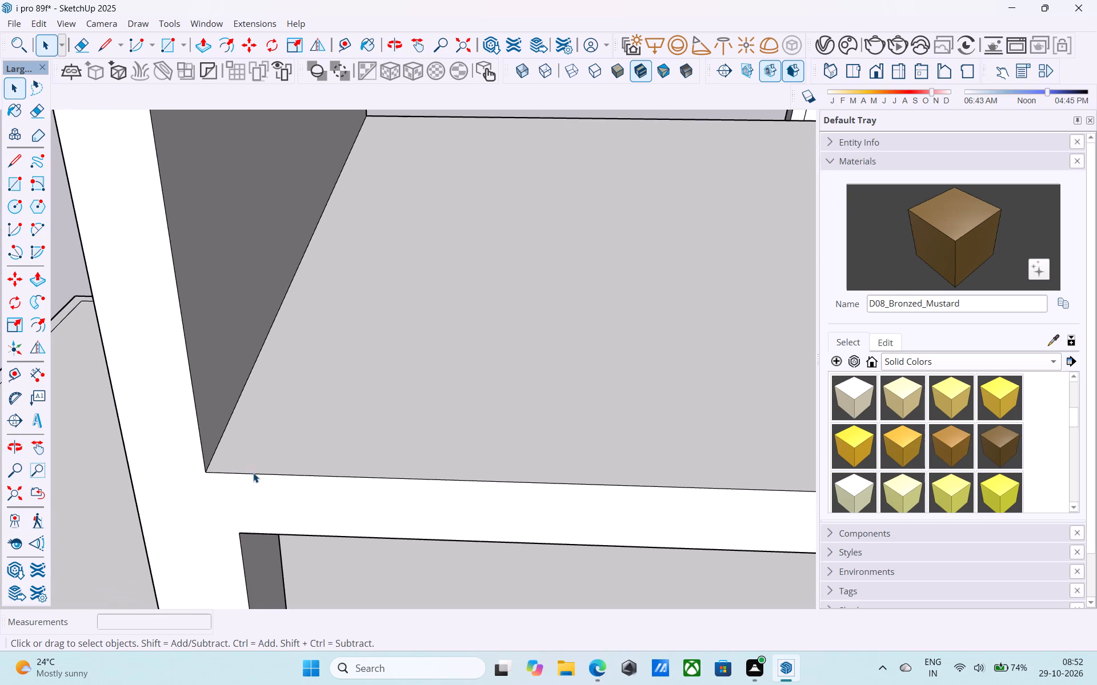
click(253, 473)
double_click(253, 473)
click(255, 472)
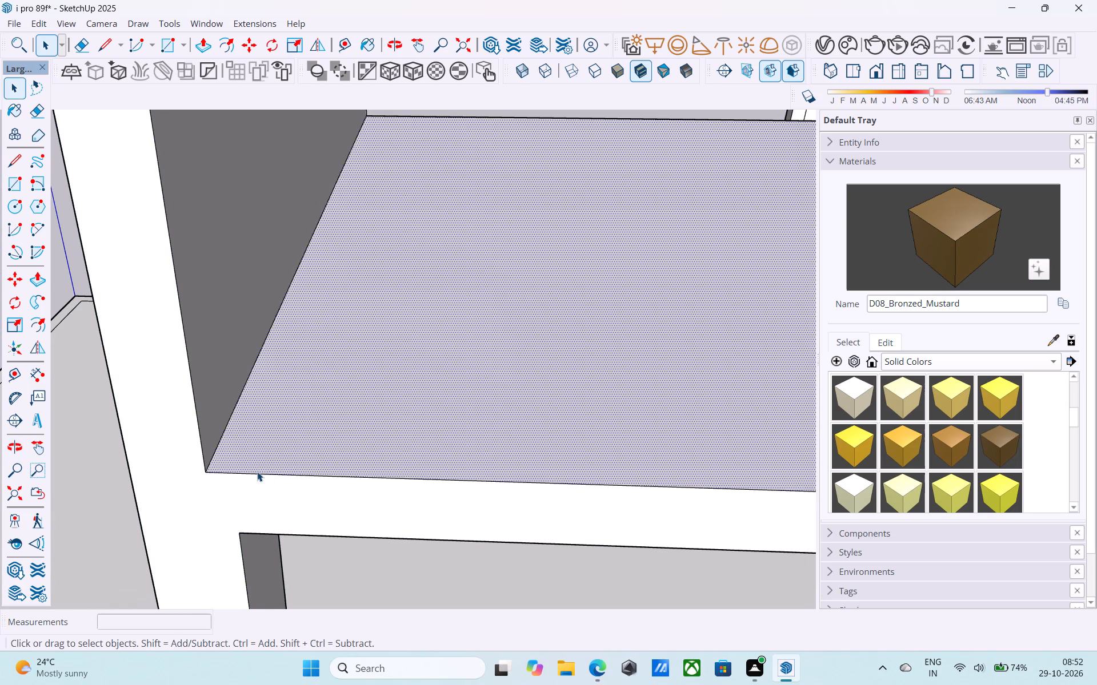
click(258, 472)
key(m)
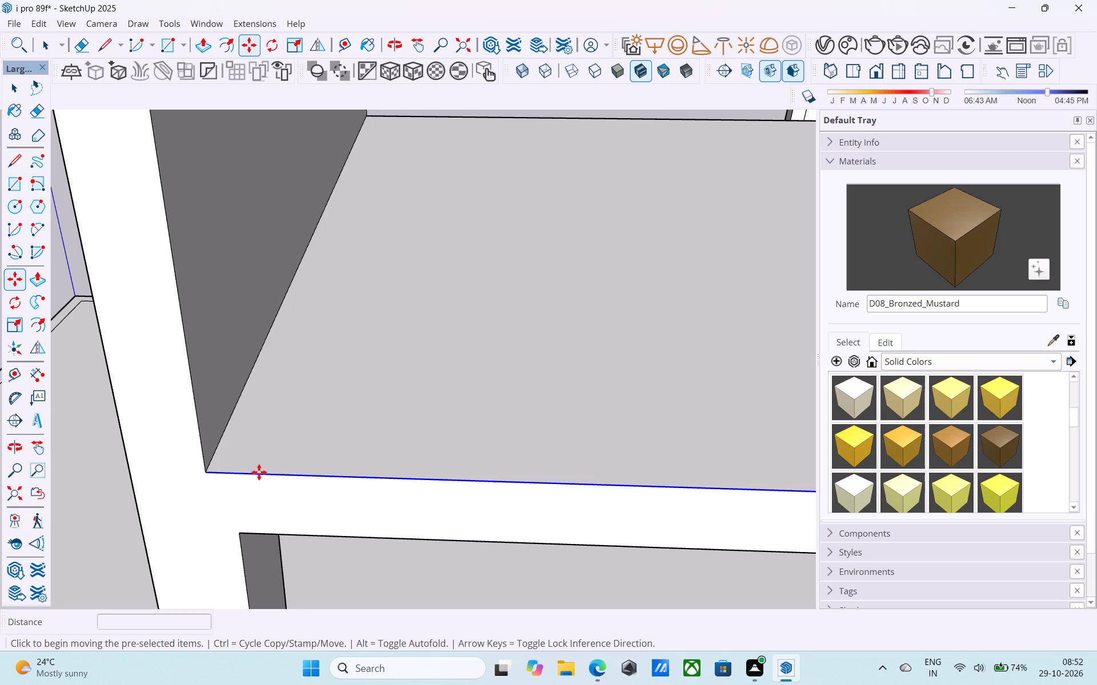
click(201, 468)
click(218, 440)
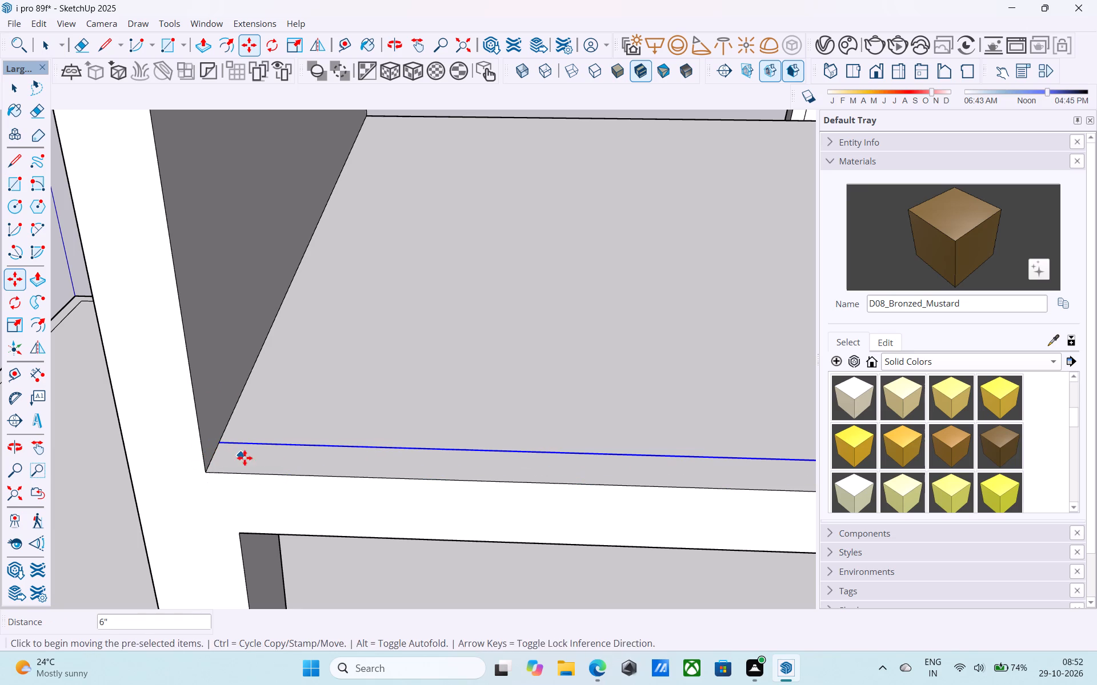
key(space)
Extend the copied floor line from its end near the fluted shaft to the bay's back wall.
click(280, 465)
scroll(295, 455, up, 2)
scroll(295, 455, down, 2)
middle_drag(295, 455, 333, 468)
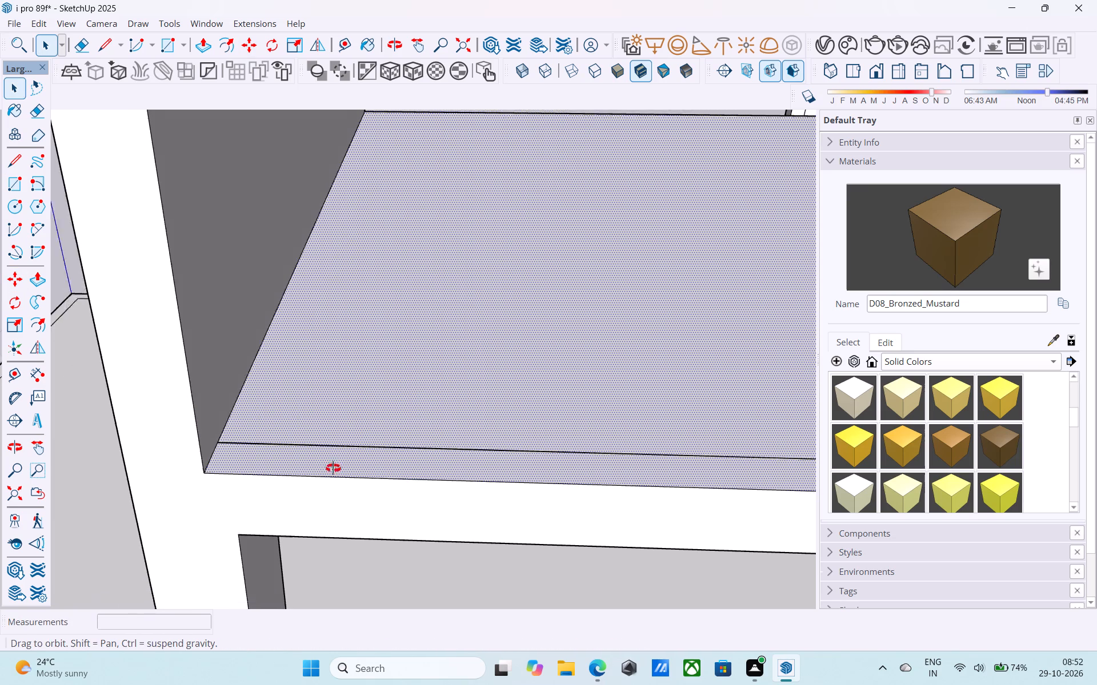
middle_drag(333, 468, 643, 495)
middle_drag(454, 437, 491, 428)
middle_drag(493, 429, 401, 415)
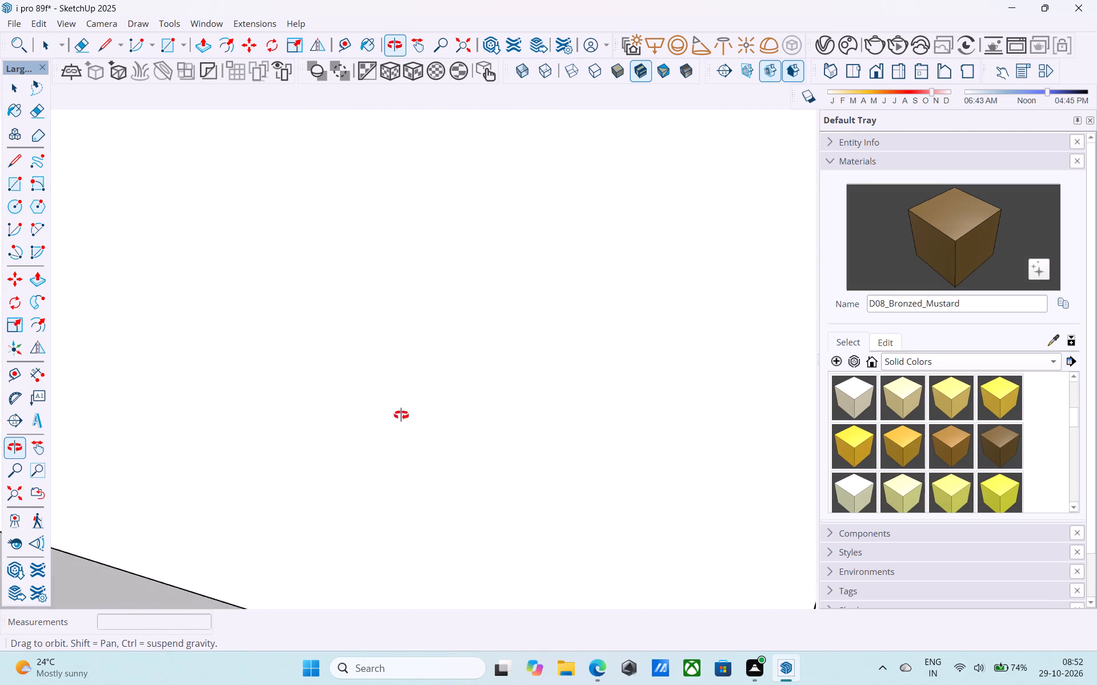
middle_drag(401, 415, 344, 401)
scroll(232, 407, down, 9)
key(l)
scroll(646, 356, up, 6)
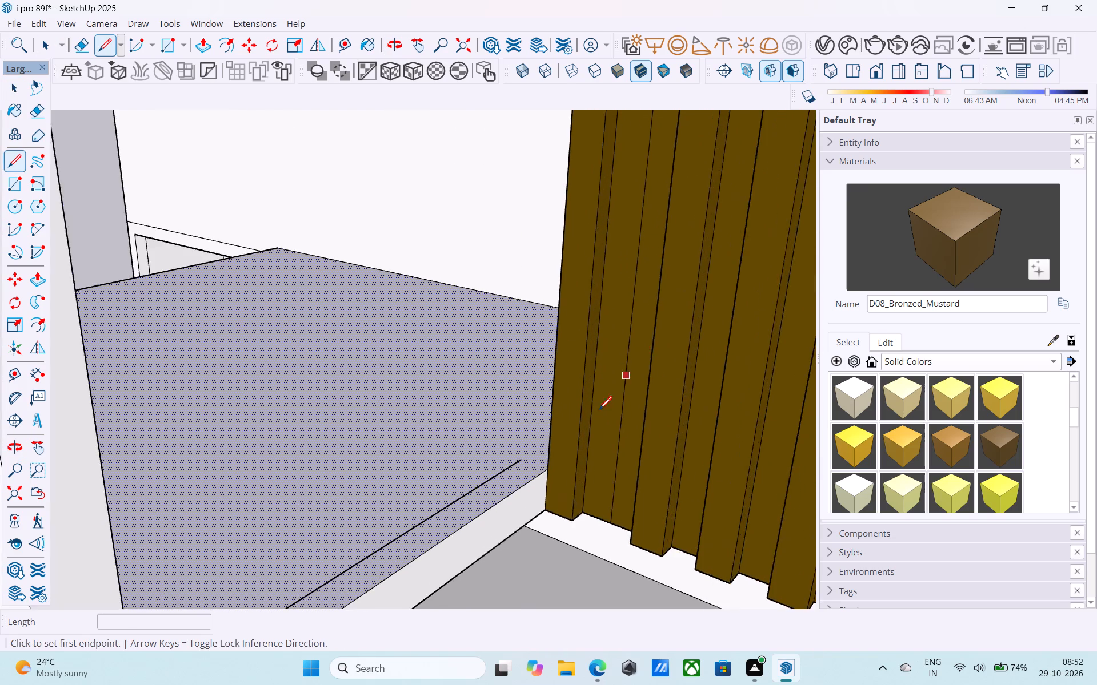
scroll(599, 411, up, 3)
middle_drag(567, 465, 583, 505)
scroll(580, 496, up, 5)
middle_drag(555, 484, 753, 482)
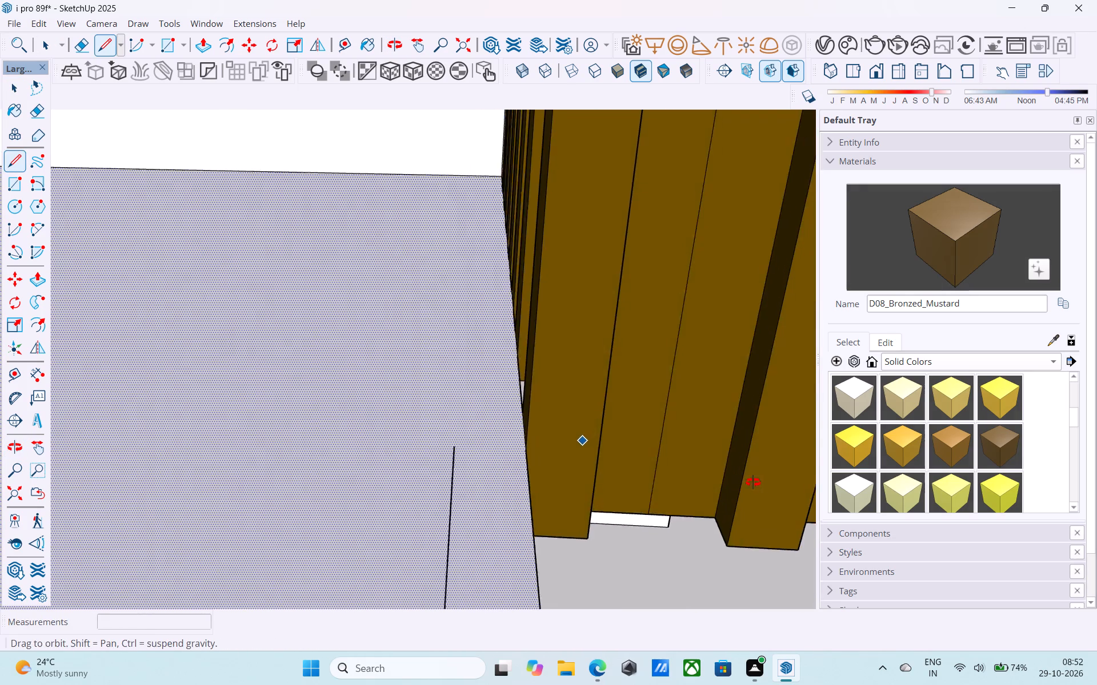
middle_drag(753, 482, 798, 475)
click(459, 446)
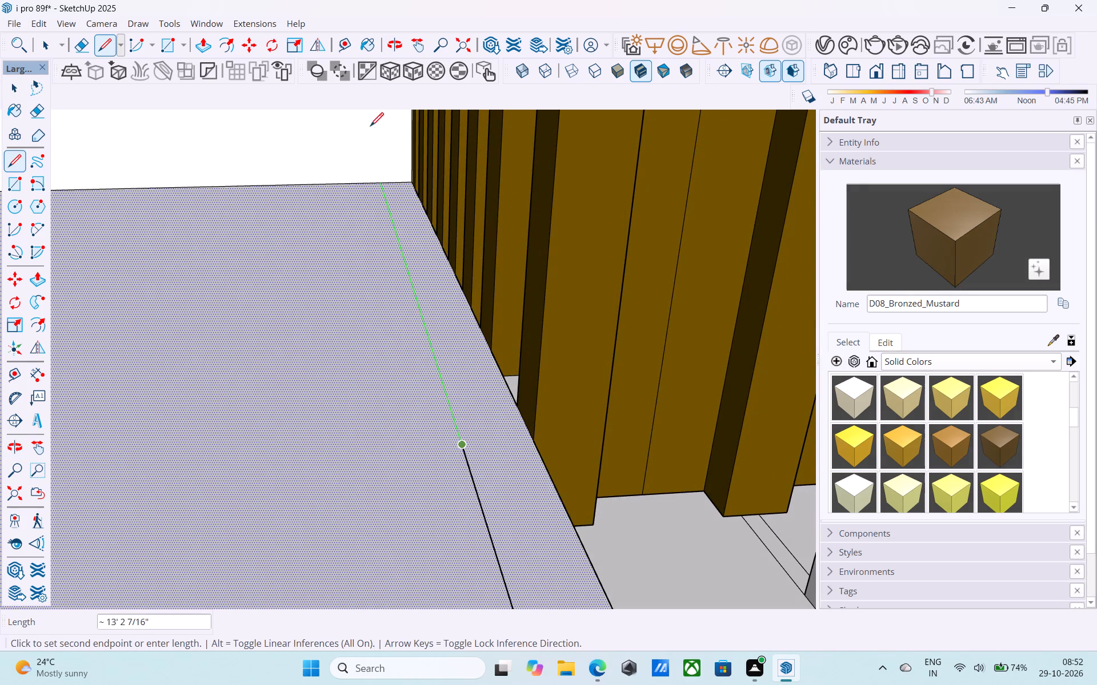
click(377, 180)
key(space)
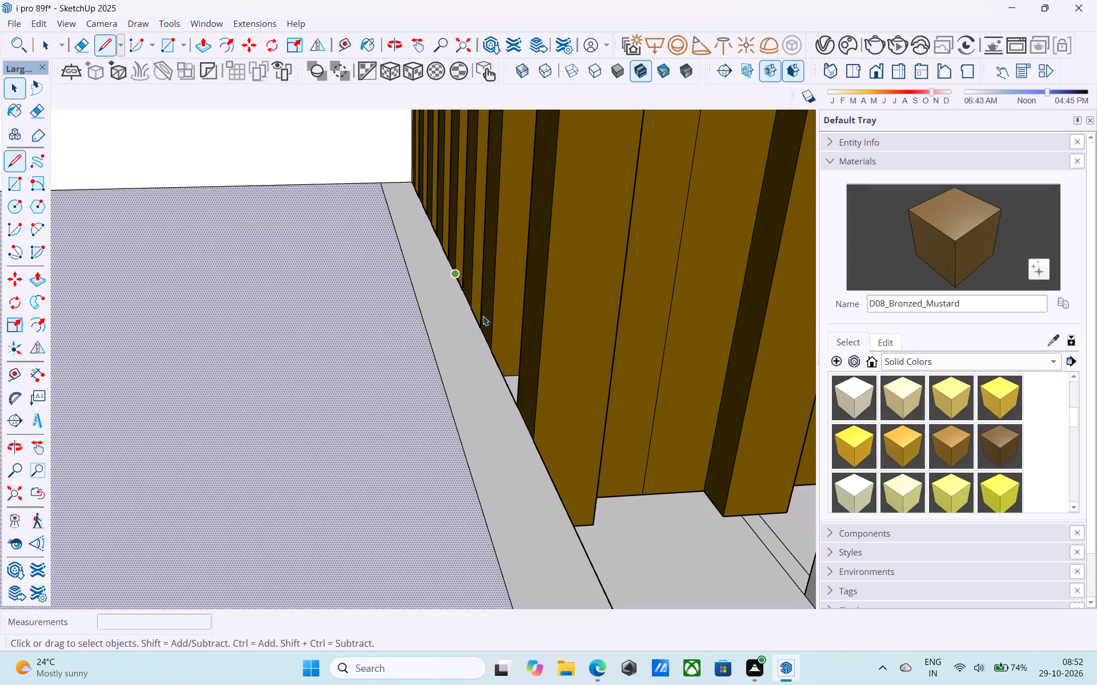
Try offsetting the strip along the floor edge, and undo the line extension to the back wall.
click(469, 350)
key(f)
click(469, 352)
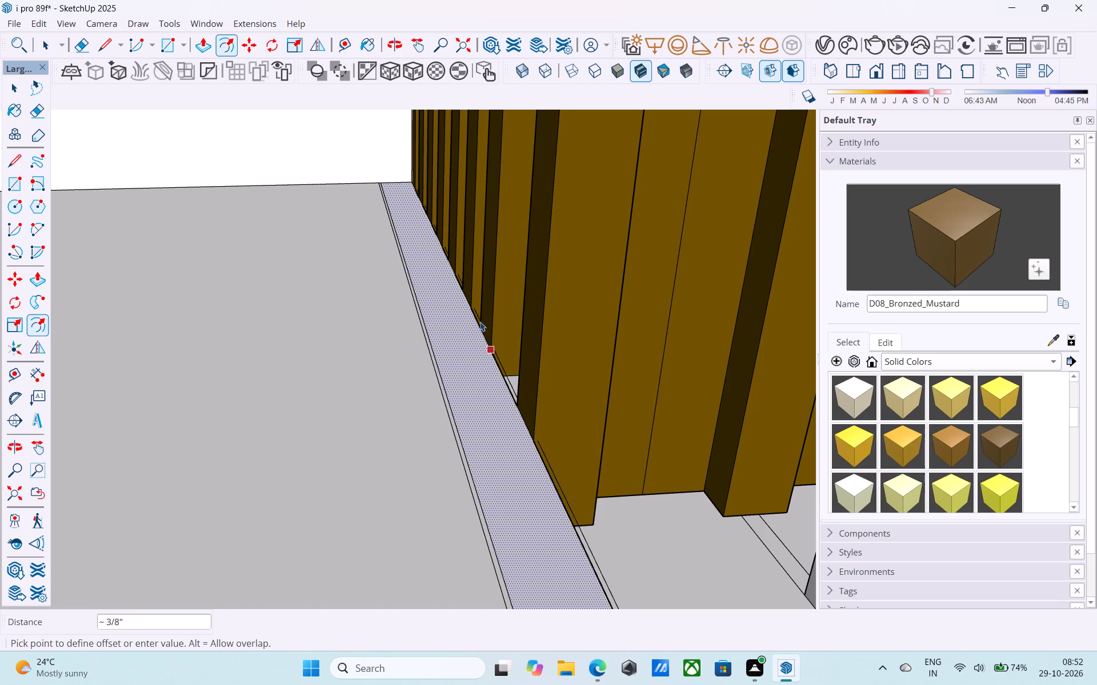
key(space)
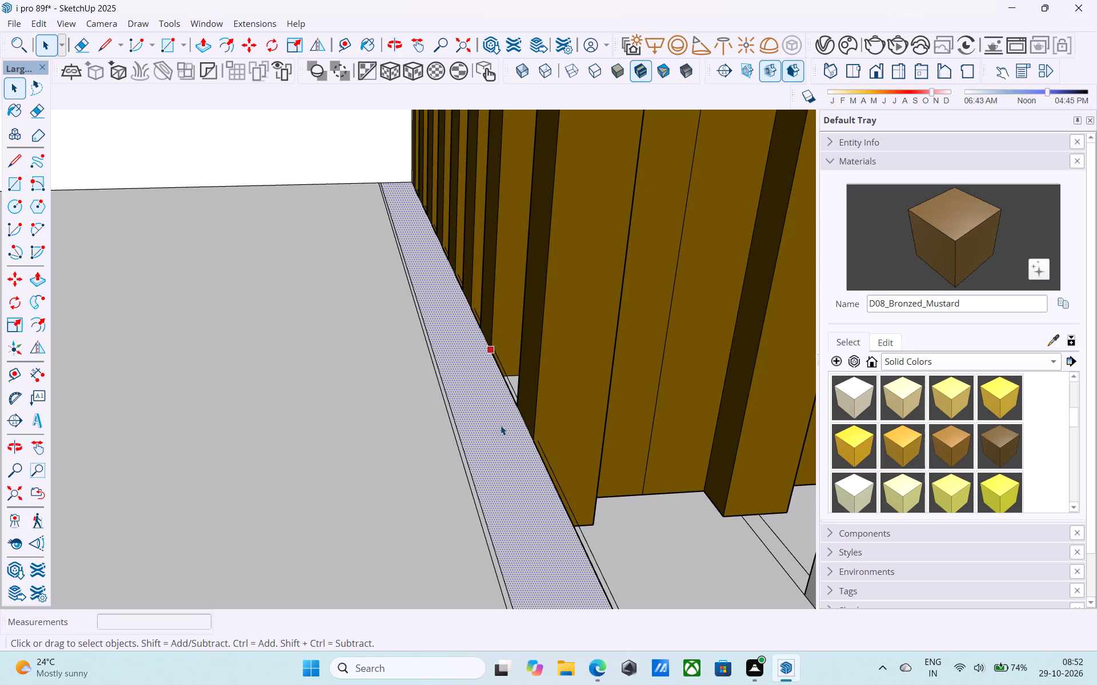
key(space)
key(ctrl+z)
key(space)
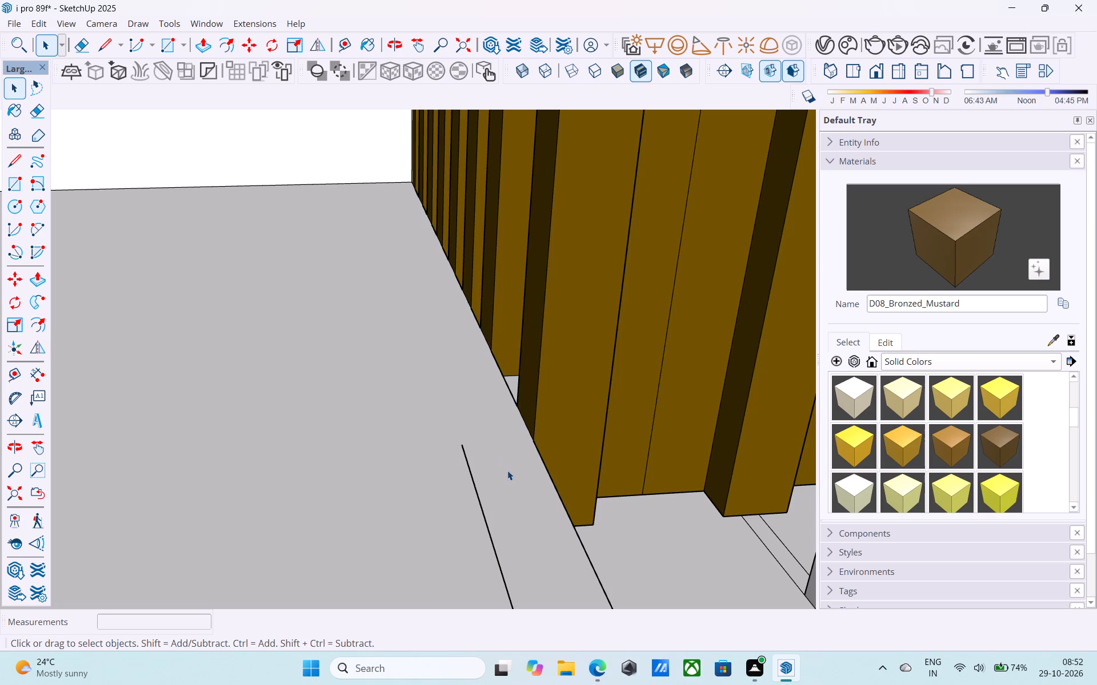
Draw a short line from the copied line's end to the floor's open edge beside the fluted shaft.
key(l)
click(458, 449)
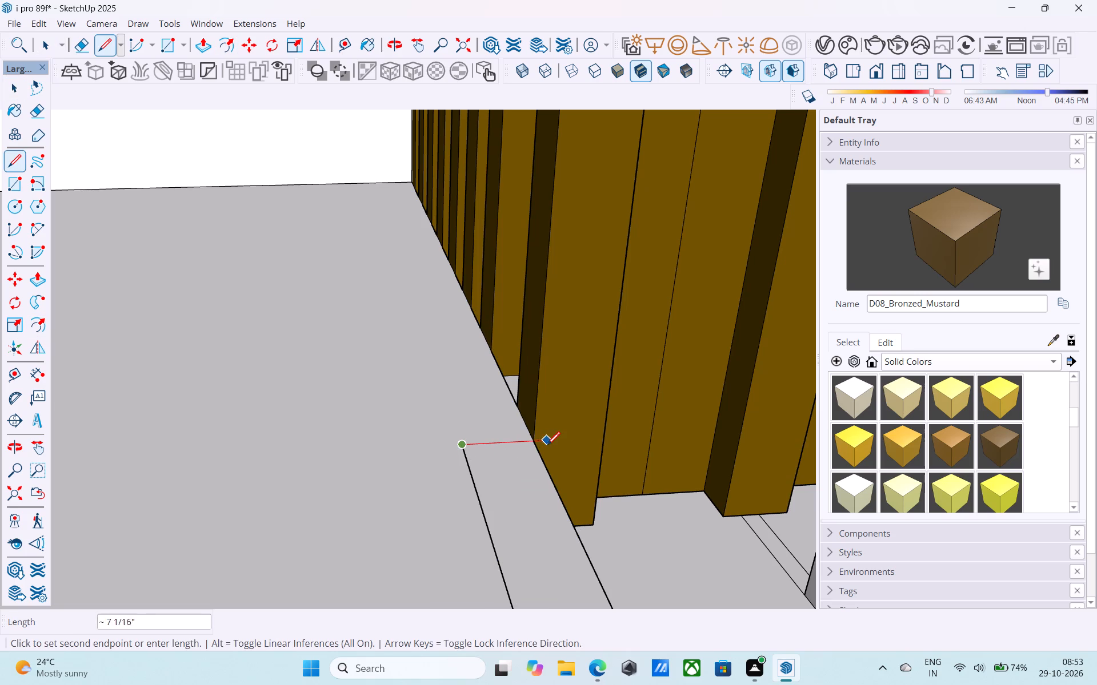
click(533, 445)
key(space)
Offset the outline of the narrow floor strip 2" inward.
scroll(503, 483, down, 3)
shift+middle_drag(501, 471, 447, 307)
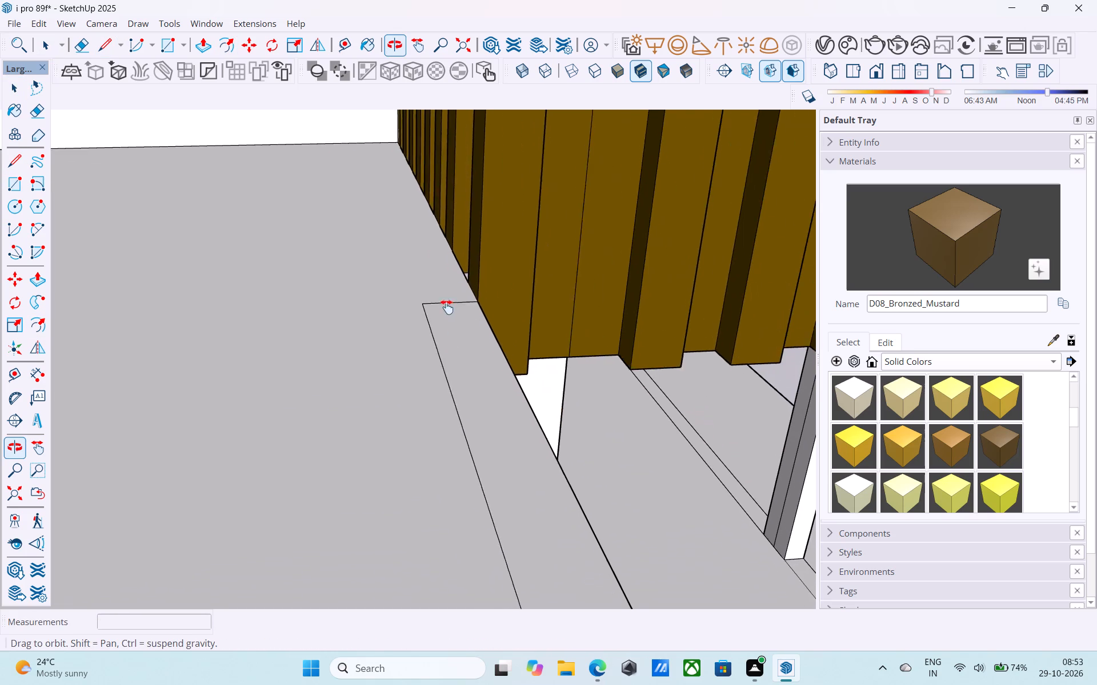
shift+middle_drag(447, 307, 406, 229)
click(447, 345)
key(f)
click(447, 345)
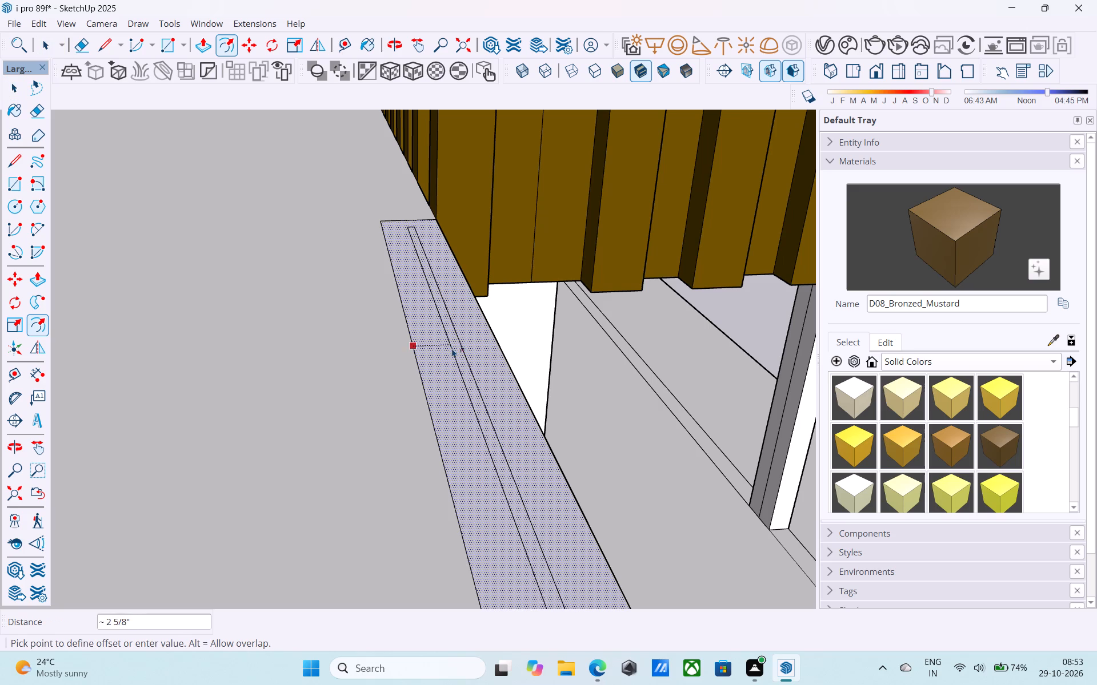
text(2")
key(Return)
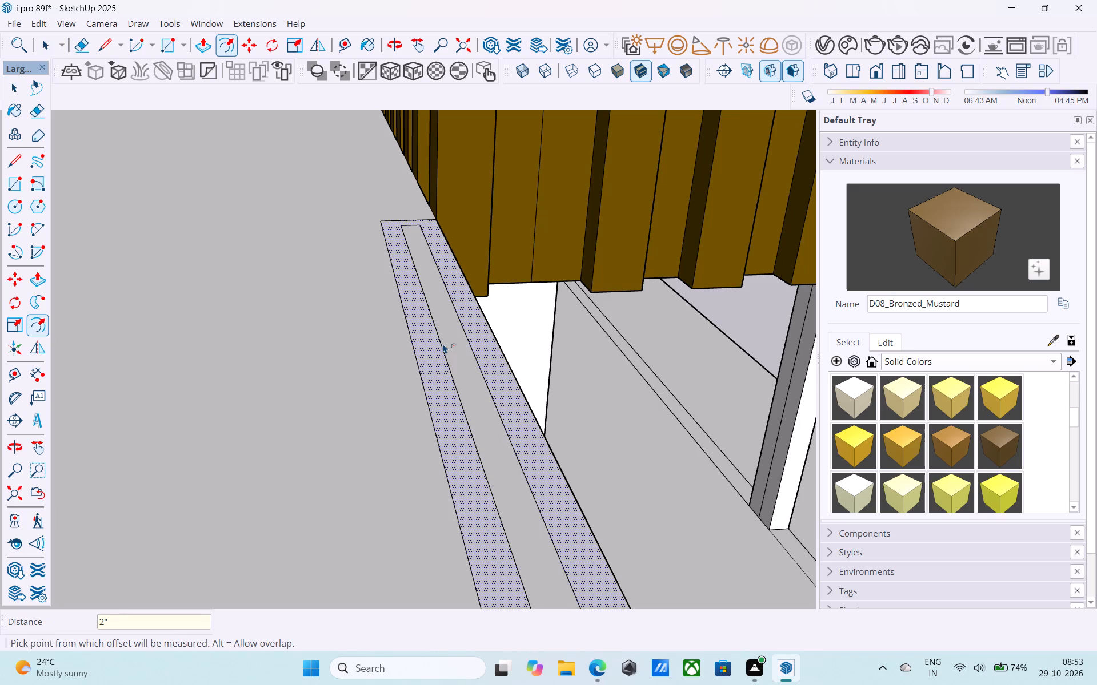
key(space)
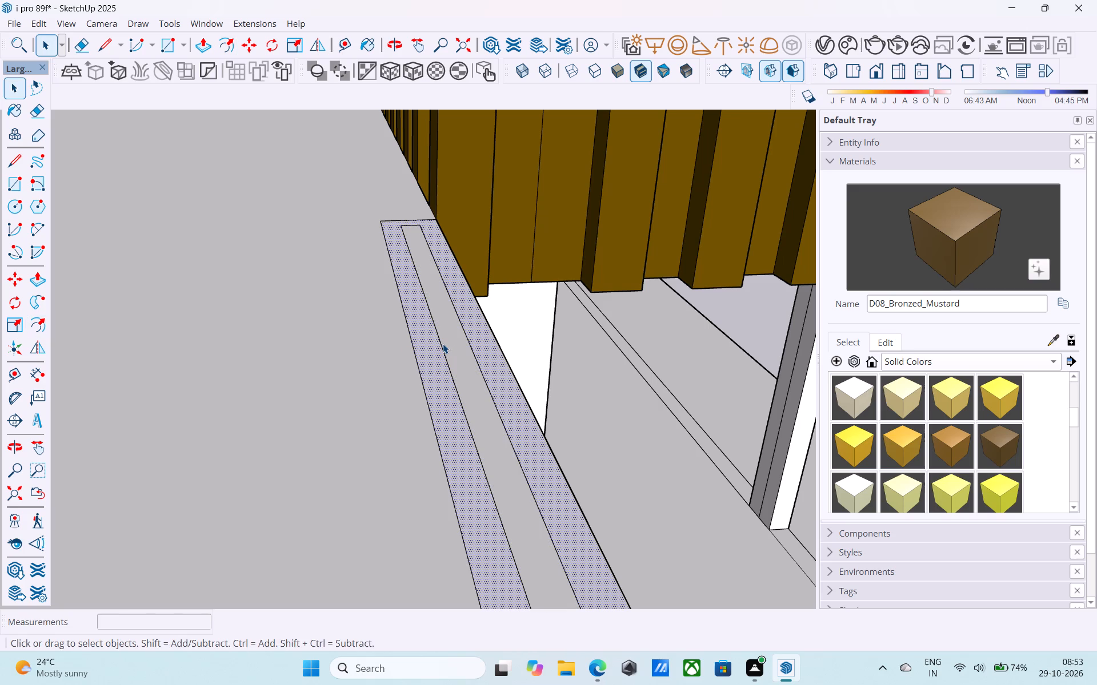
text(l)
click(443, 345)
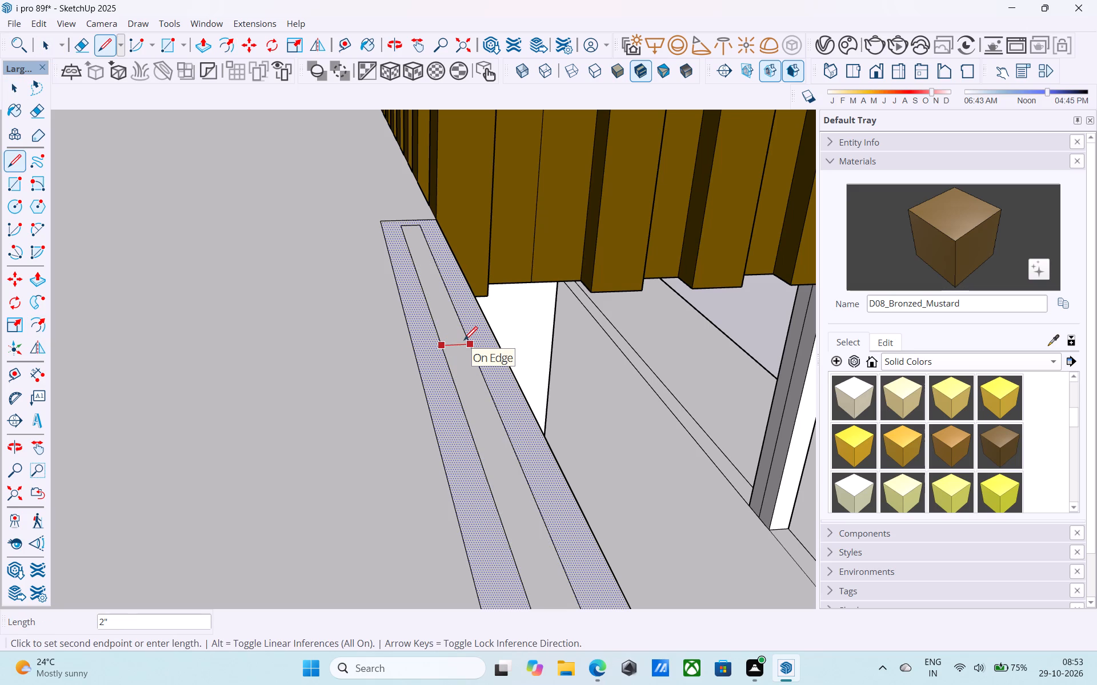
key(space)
Extend both inner strip lines 2" to the end edge beside the fluted shaft and erase the inner end line.
middle_drag(463, 341, 161, 284)
scroll(205, 308, down, 1)
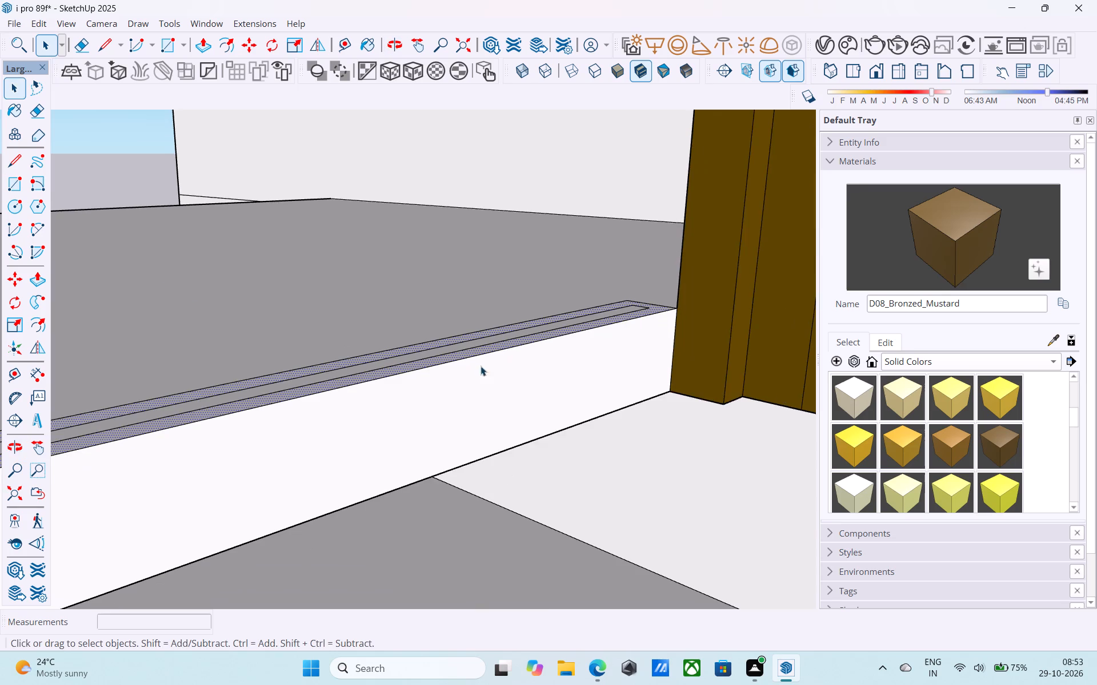
scroll(519, 384, down, 5)
middle_drag(525, 390, 534, 466)
scroll(553, 292, up, 3)
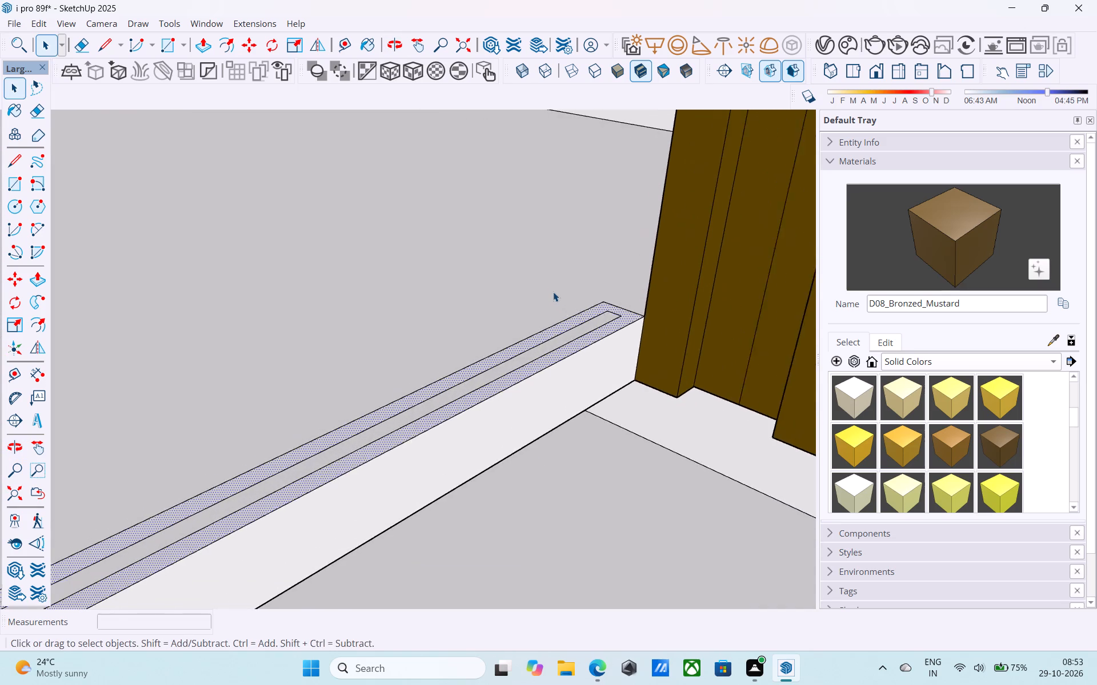
scroll(553, 292, up, 1)
key(l)
scroll(618, 327, up, 7)
click(623, 312)
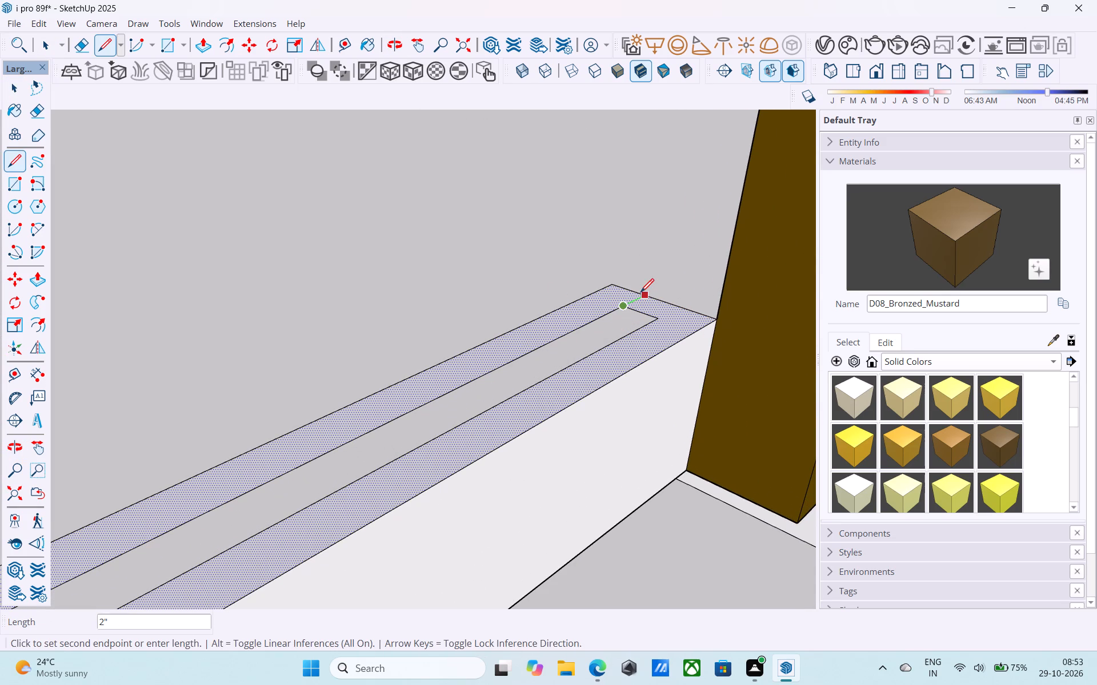
click(640, 293)
click(659, 318)
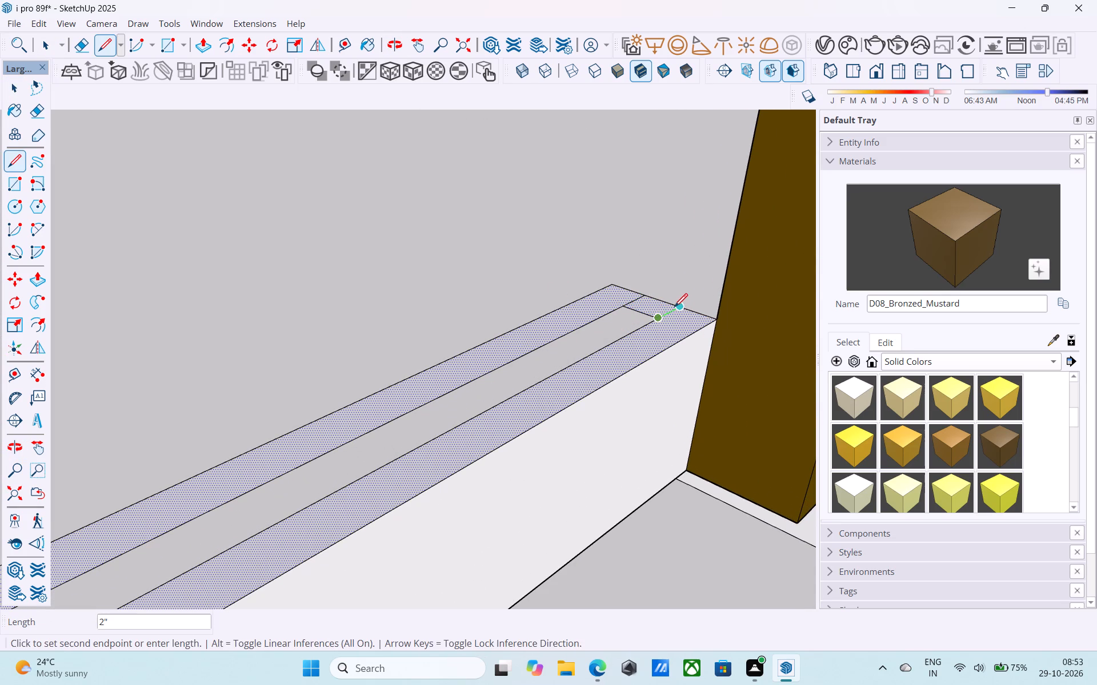
click(675, 308)
key(e)
click(642, 313)
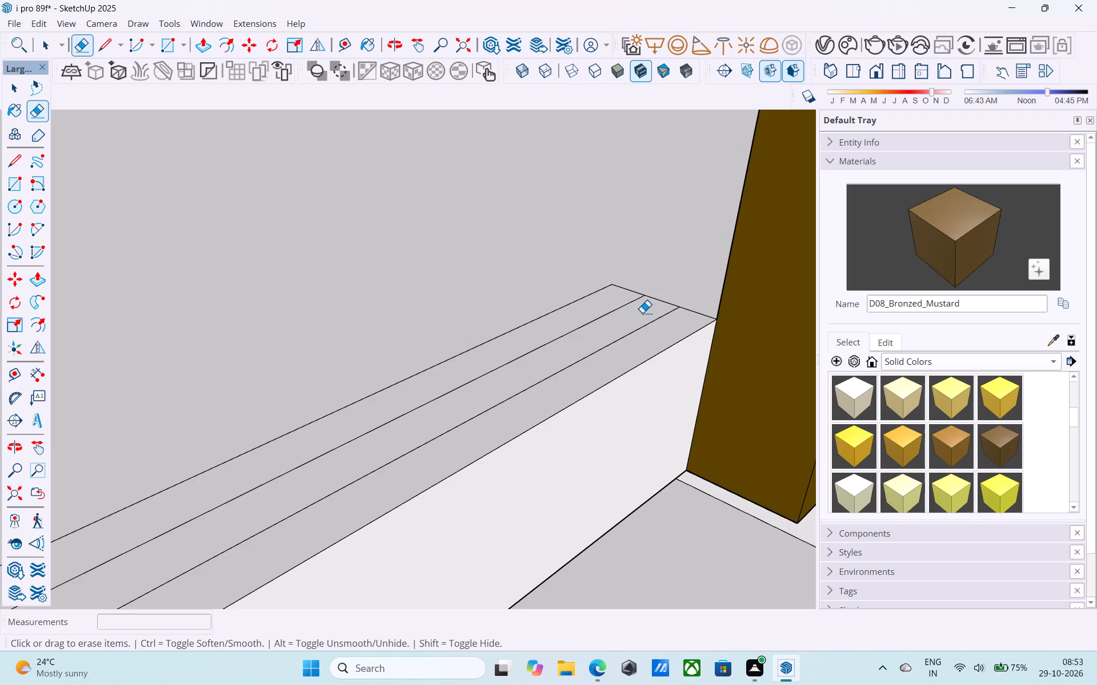
Extend both inner strip lines 2" to the bay's outer side wall and erase the inner end line there.
scroll(642, 313, down, 4)
middle_drag(642, 313, 466, 280)
middle_drag(437, 295, 843, 289)
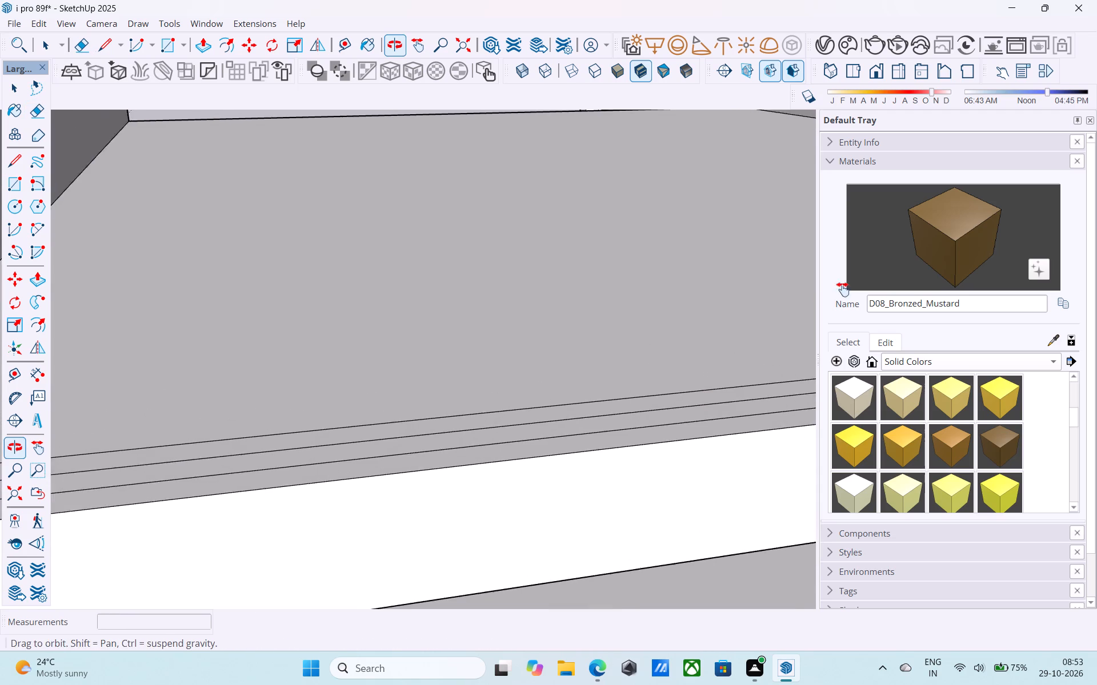
middle_drag(843, 289, 929, 251)
shift+middle_drag(388, 380, 572, 381)
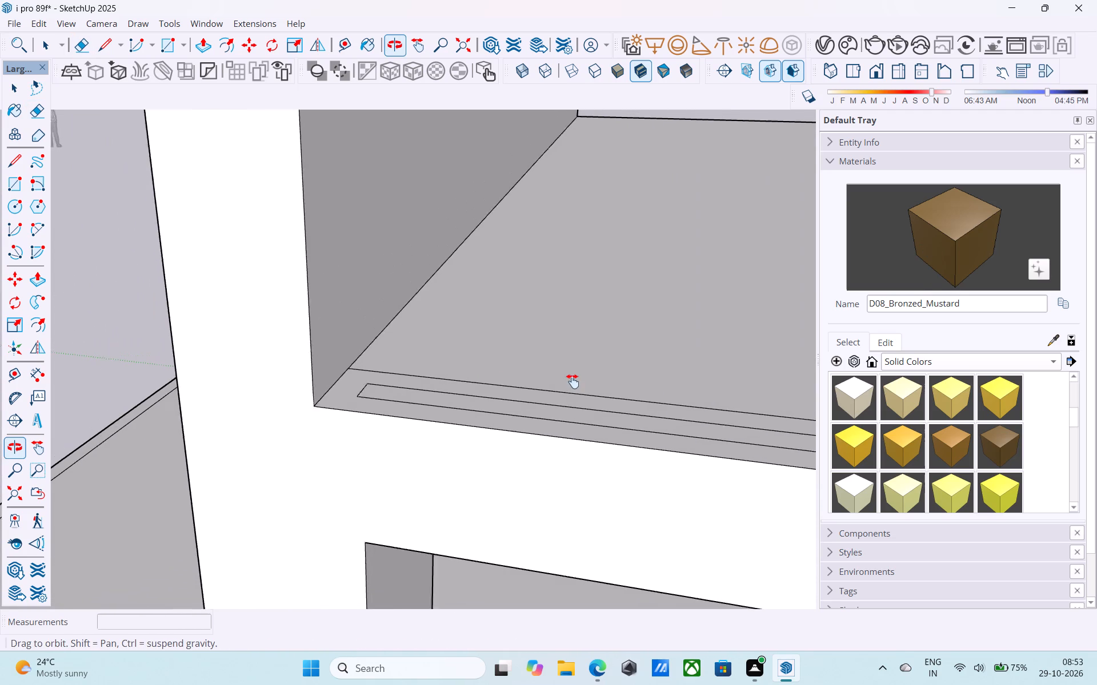
shift+middle_drag(572, 381, 574, 381)
key(l)
scroll(474, 388, up, 10)
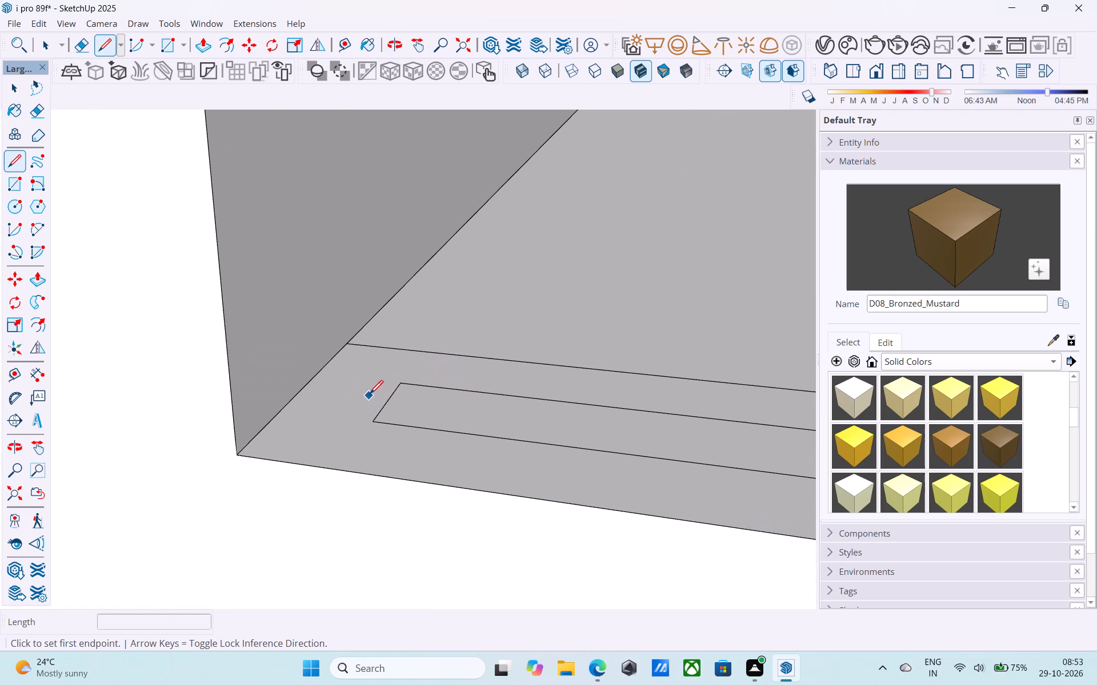
click(402, 383)
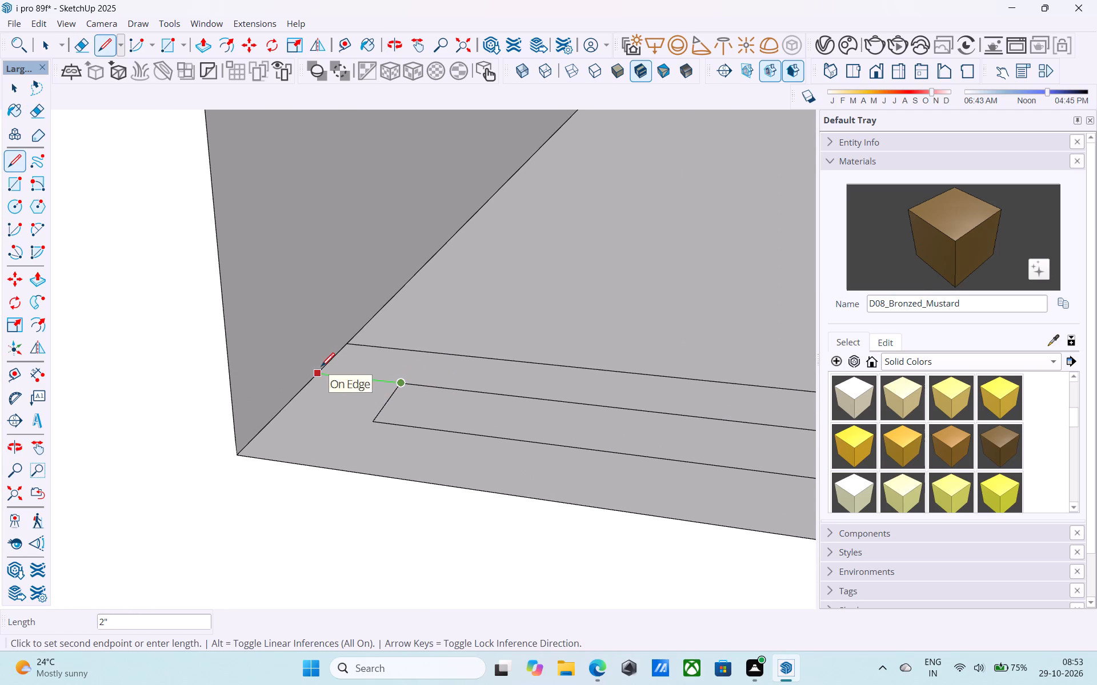
click(321, 368)
click(373, 422)
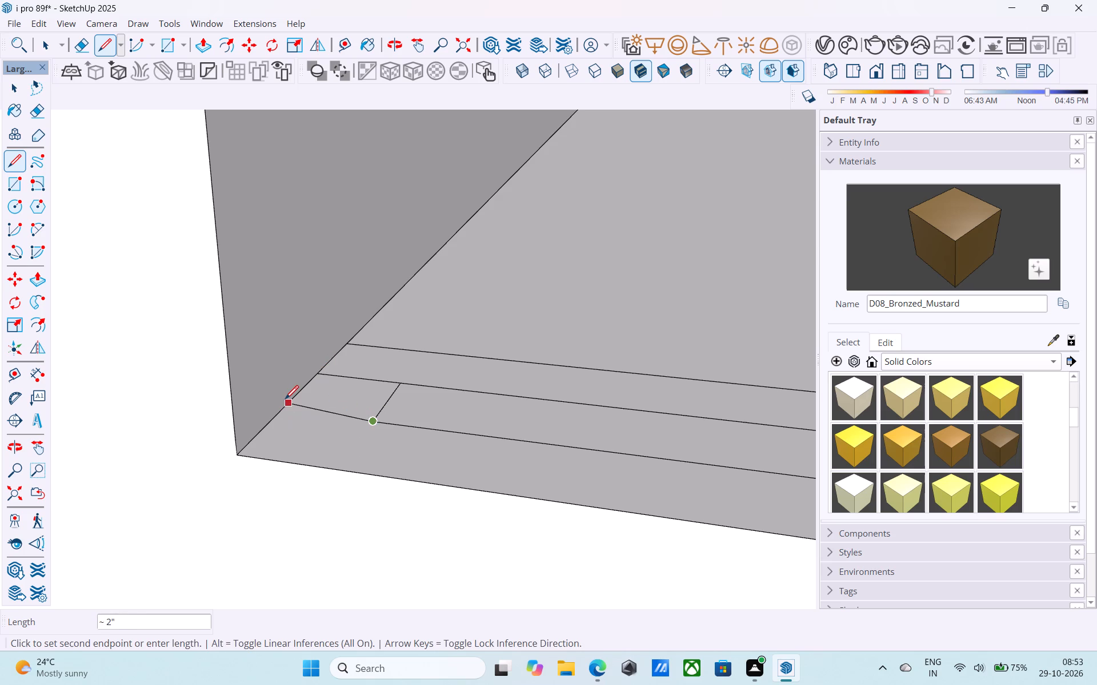
click(285, 400)
key(ctrl+z)
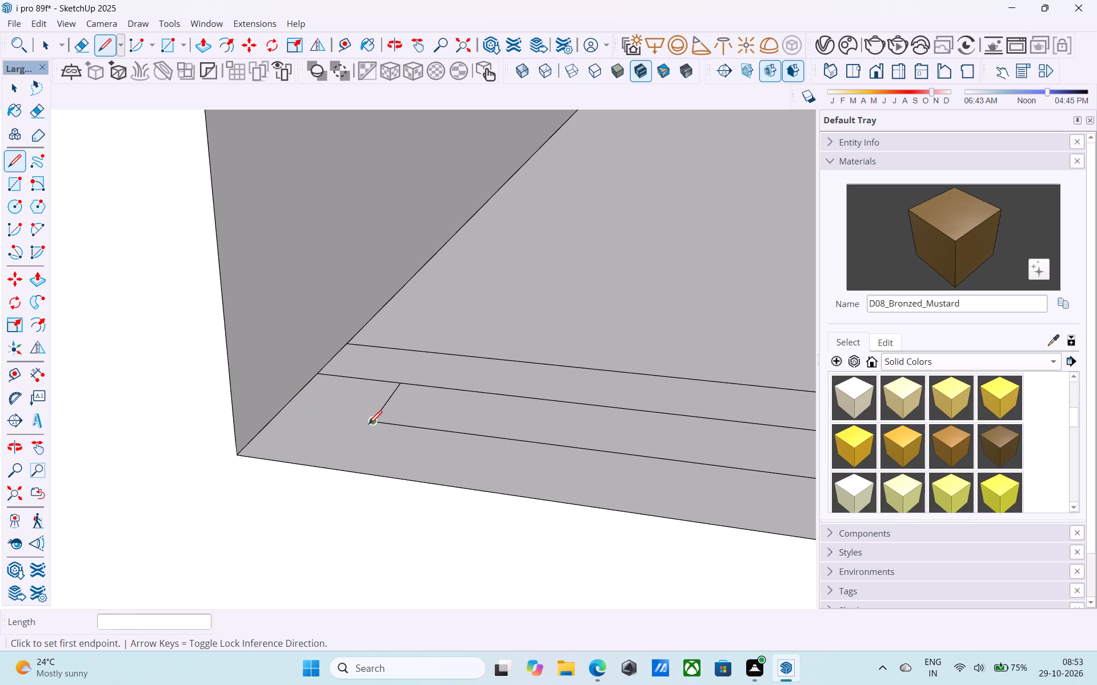
click(369, 425)
click(287, 405)
key(e)
click(390, 396)
Push/Pull the middle band of the floor strip up 3' as a parapet along the bay's open edge.
key(space)
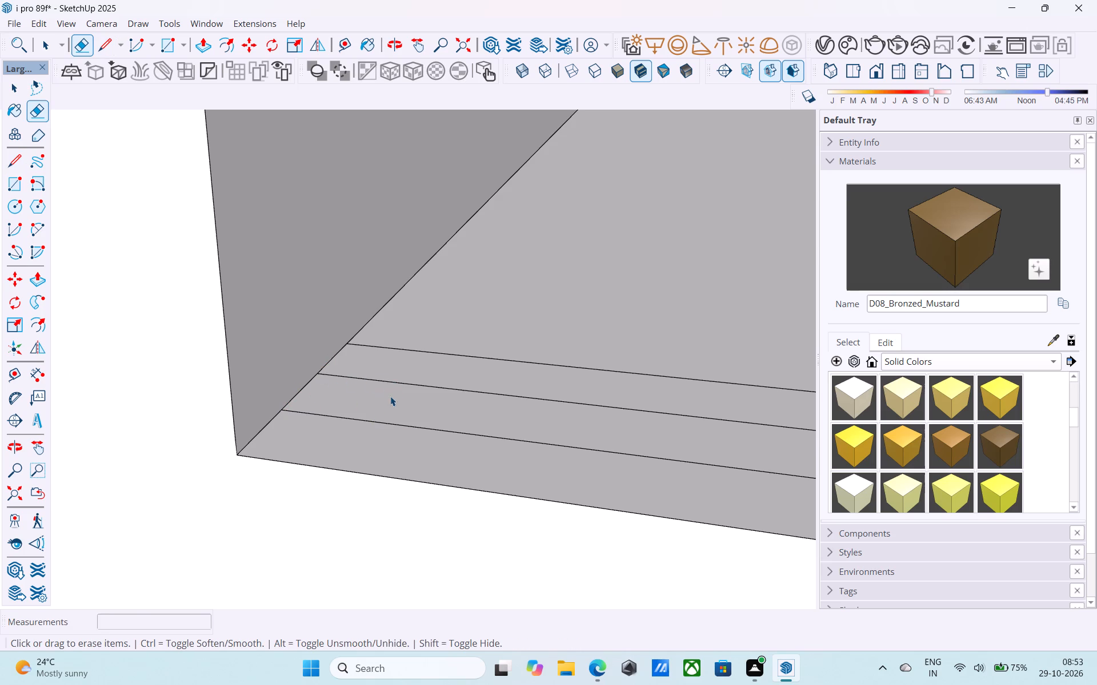
click(390, 396)
key(p)
click(390, 396)
text(3')
key(Return)
key(space)
scroll(281, 434, down, 18)
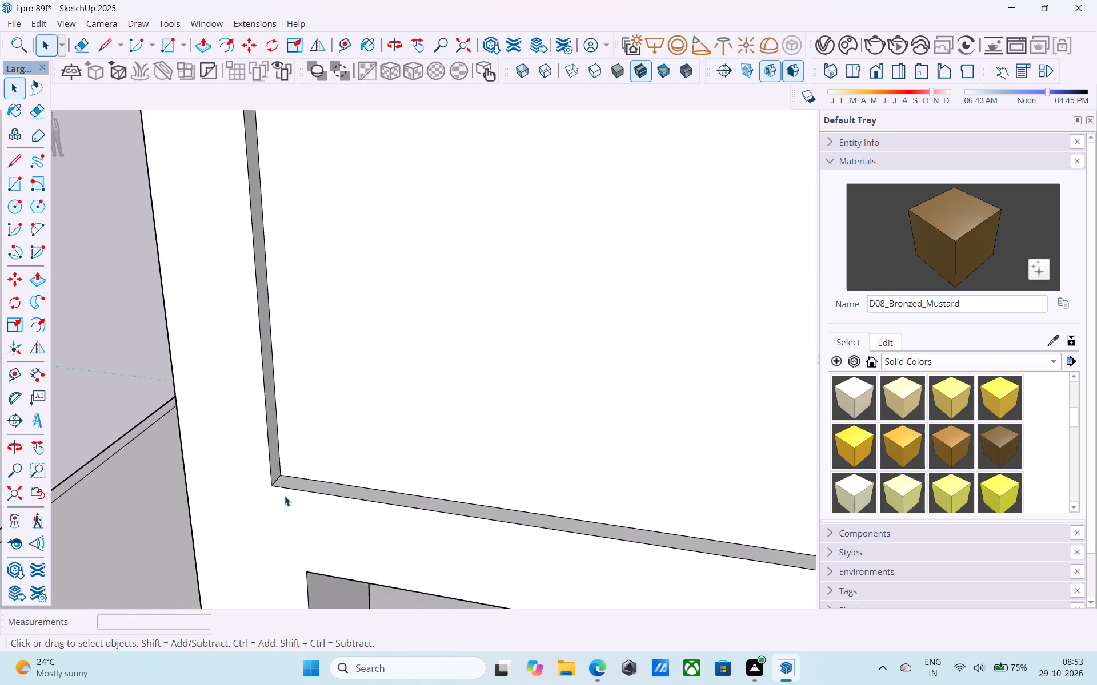
Lower the top face of the parapet beside the fluted shaft by 6".
scroll(285, 496, down, 13)
shift+middle_drag(394, 492, 616, 409)
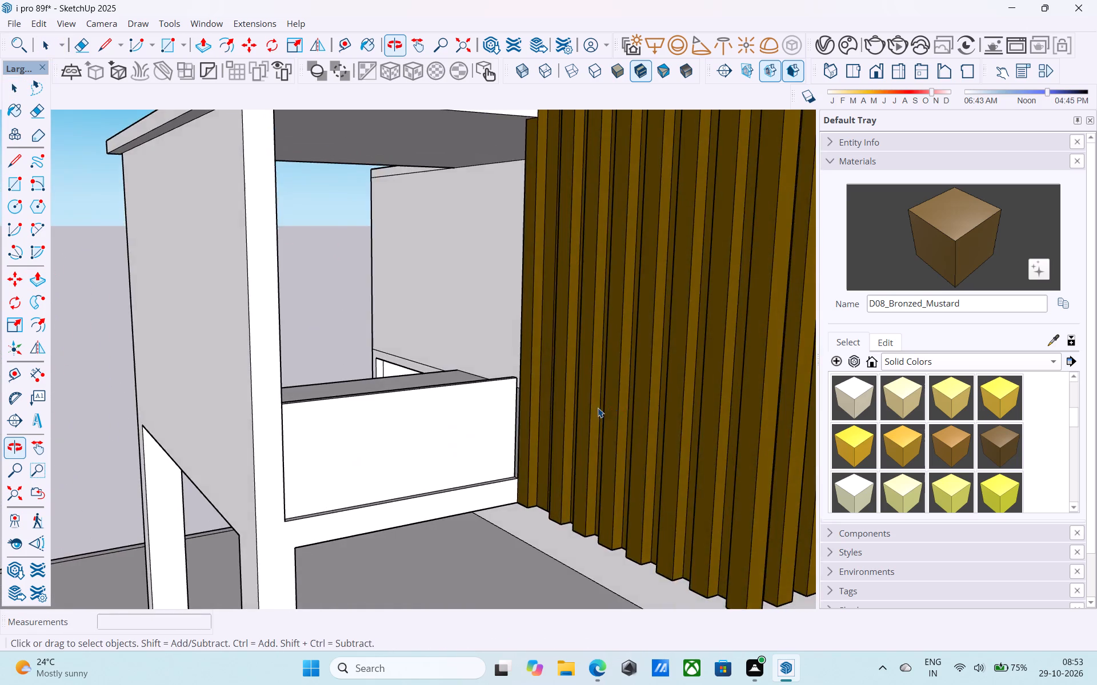
scroll(584, 404, down, 6)
middle_drag(562, 405, 542, 404)
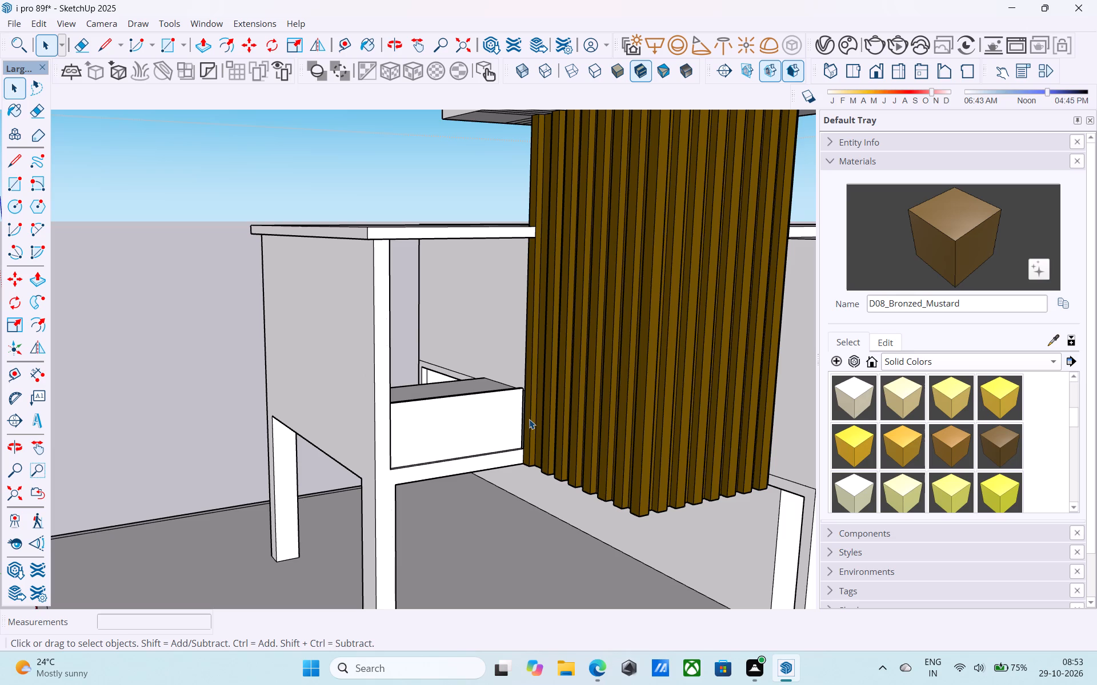
shift+middle_drag(530, 417, 560, 384)
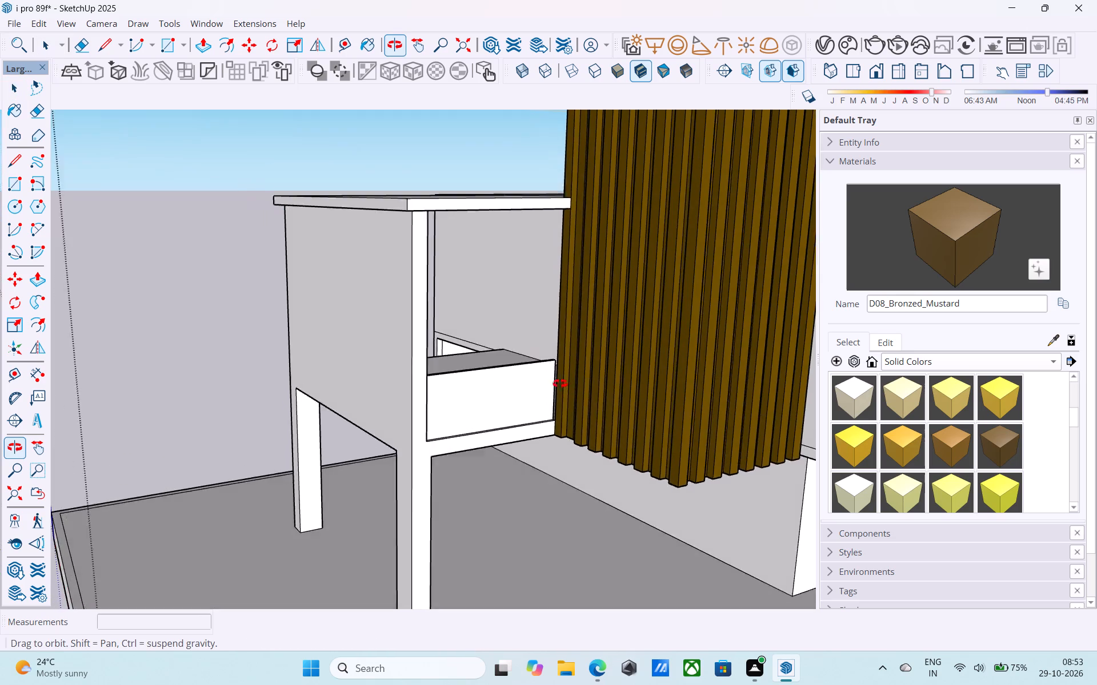
shift+middle_drag(560, 384, 568, 438)
scroll(546, 465, up, 14)
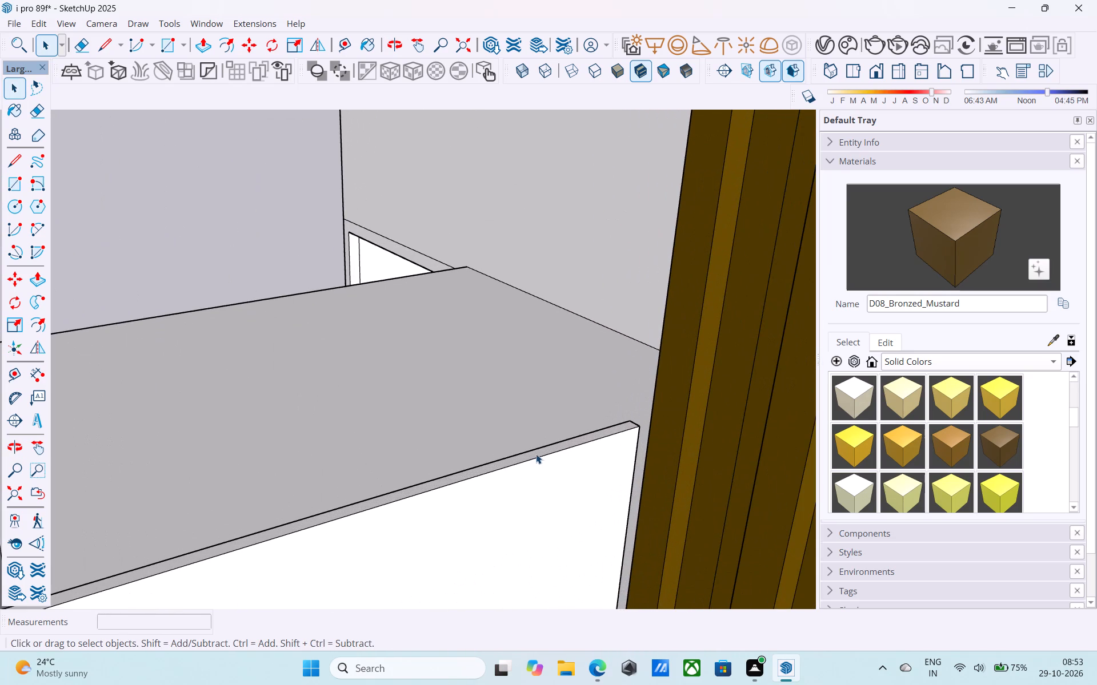
click(536, 454)
key(p)
click(536, 454)
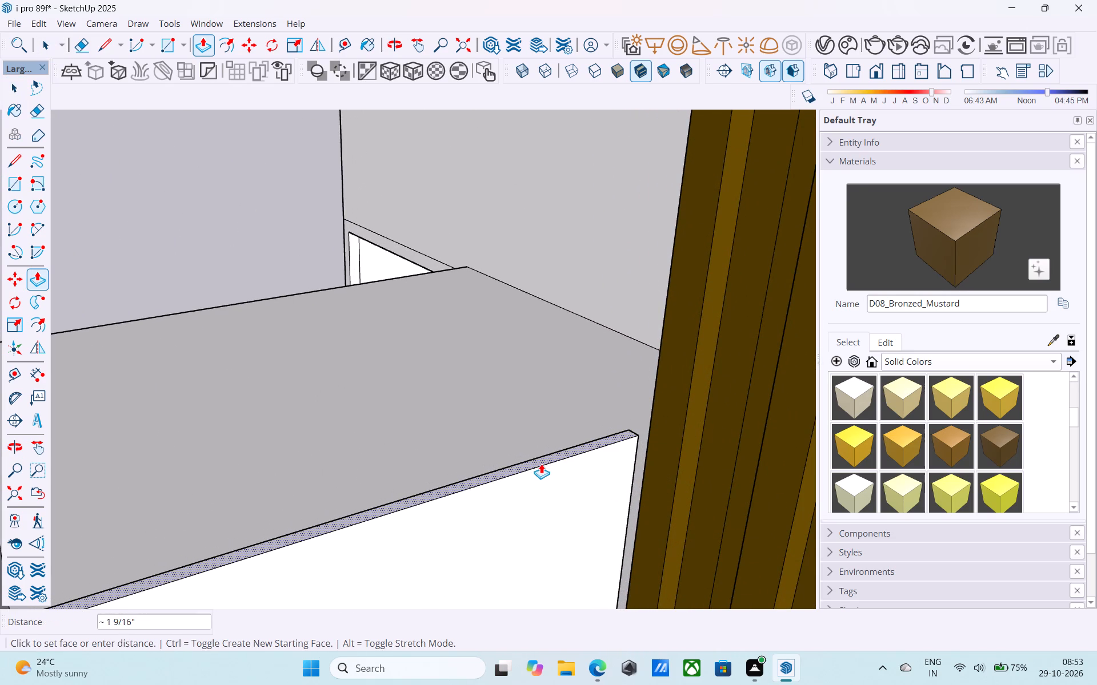
key(6)
key(shift+quotedbl)
key(Return)
key(space)
Copy the floor edge on the side bay's opposite open side 6" inward.
scroll(583, 430, down, 4)
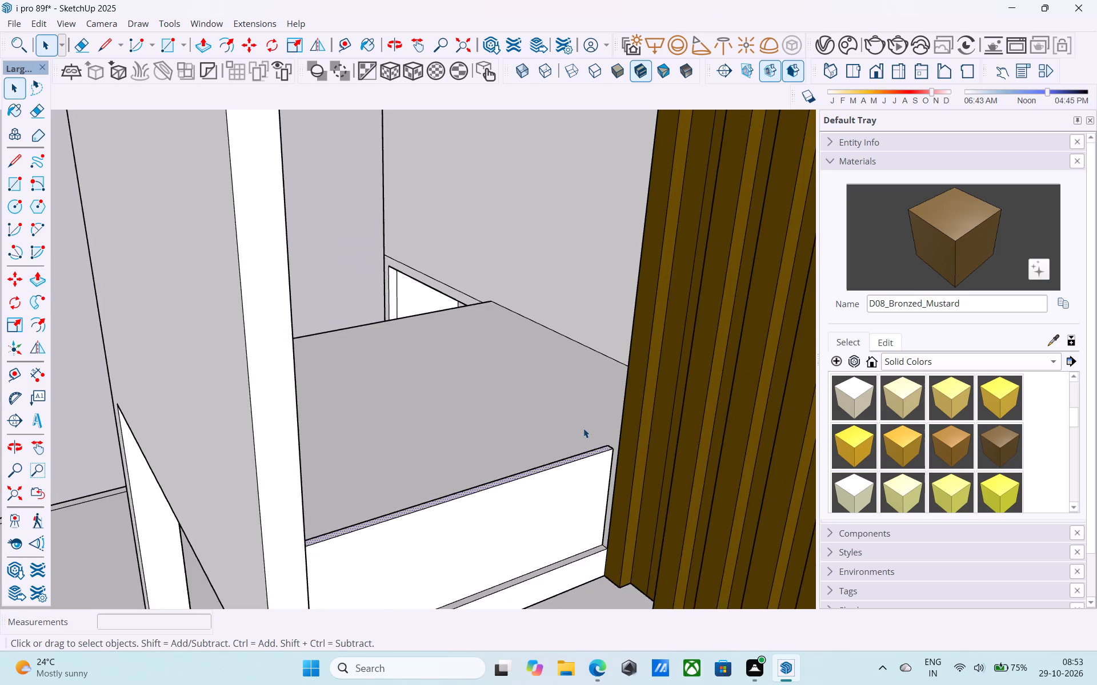
scroll(583, 428, down, 13)
middle_drag(577, 430, 984, 424)
middle_drag(398, 411, 348, 421)
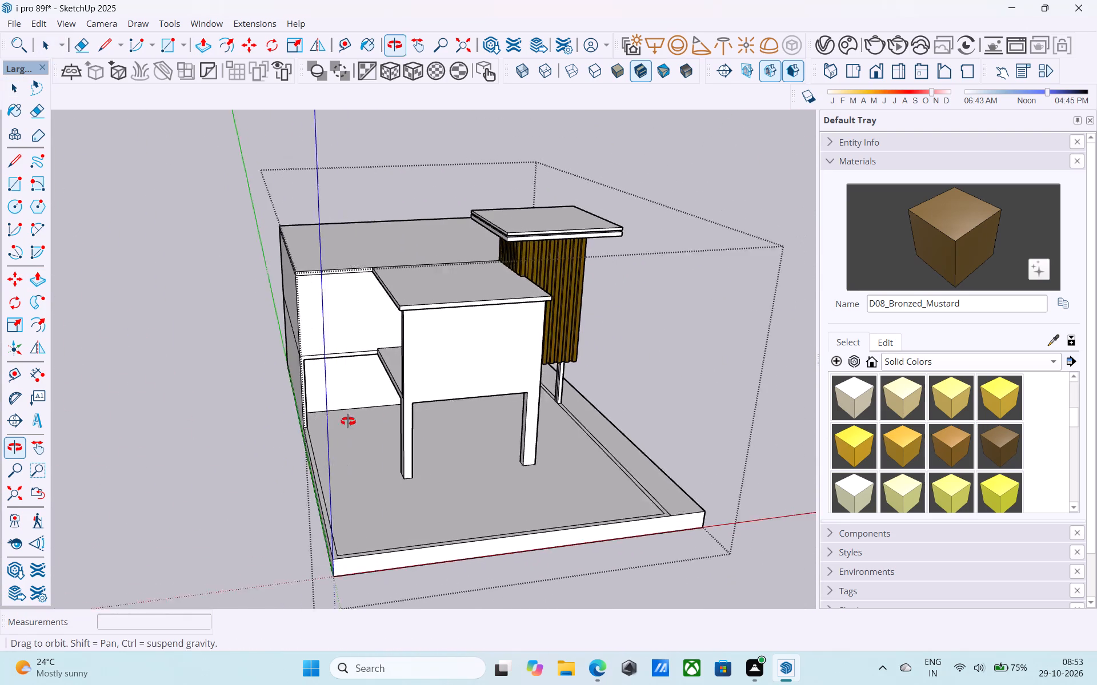
middle_drag(348, 421, 684, 430)
scroll(439, 414, up, 6)
shift+middle_drag(514, 366, 518, 436)
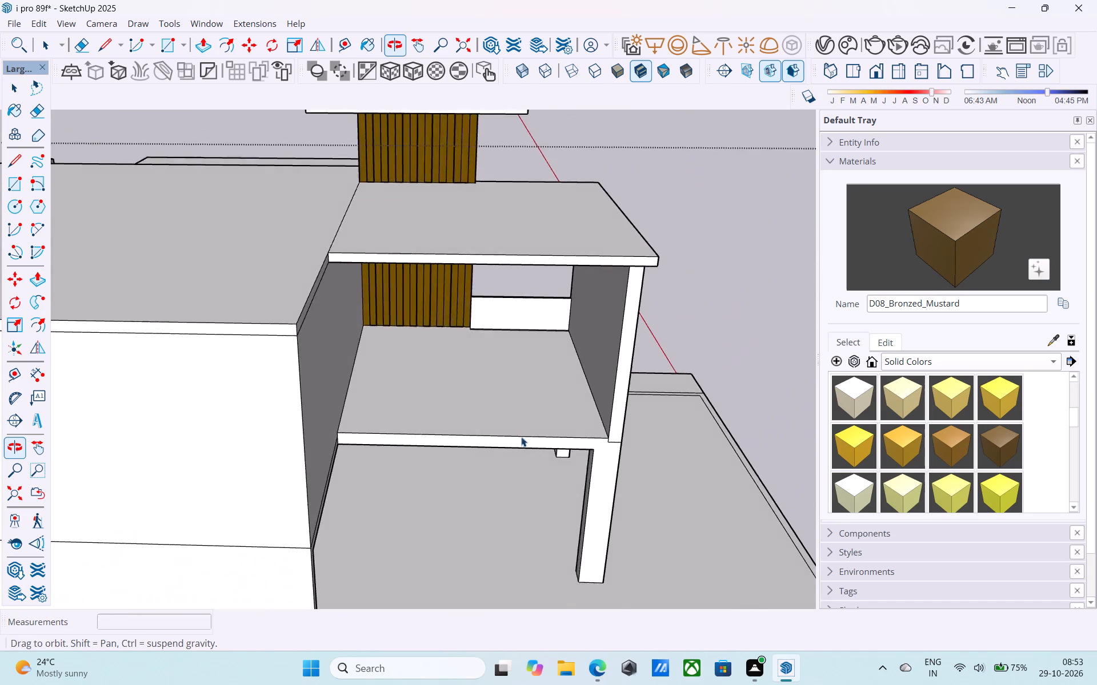
scroll(574, 447, up, 7)
middle_drag(577, 443, 576, 457)
middle_drag(549, 434, 550, 458)
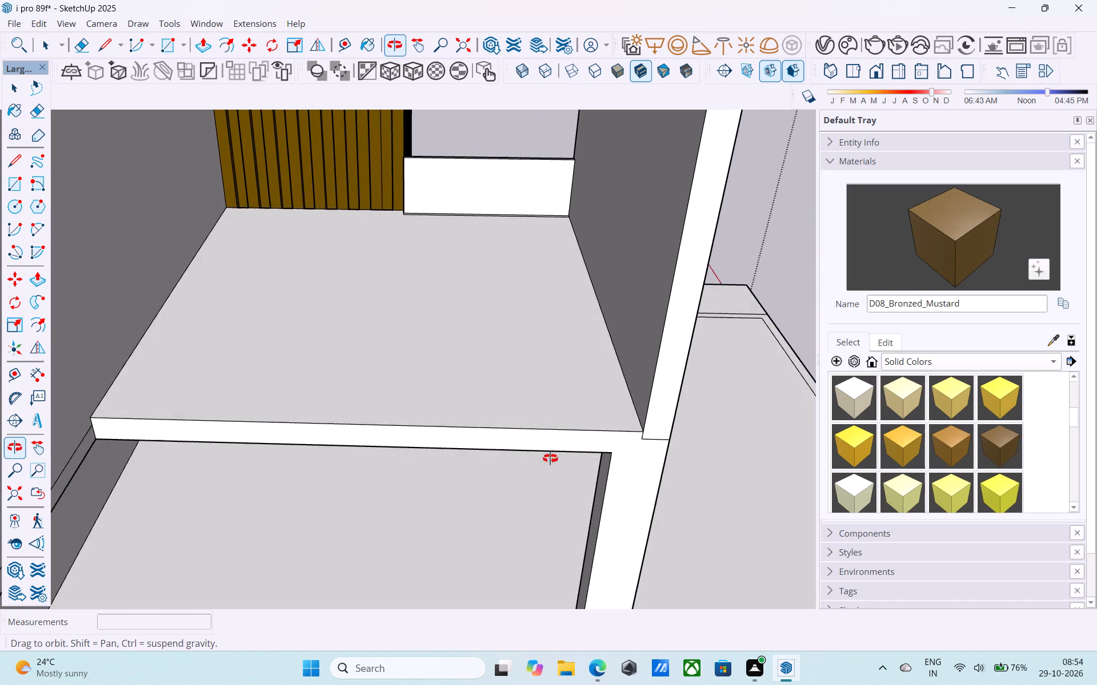
middle_drag(550, 458, 596, 456)
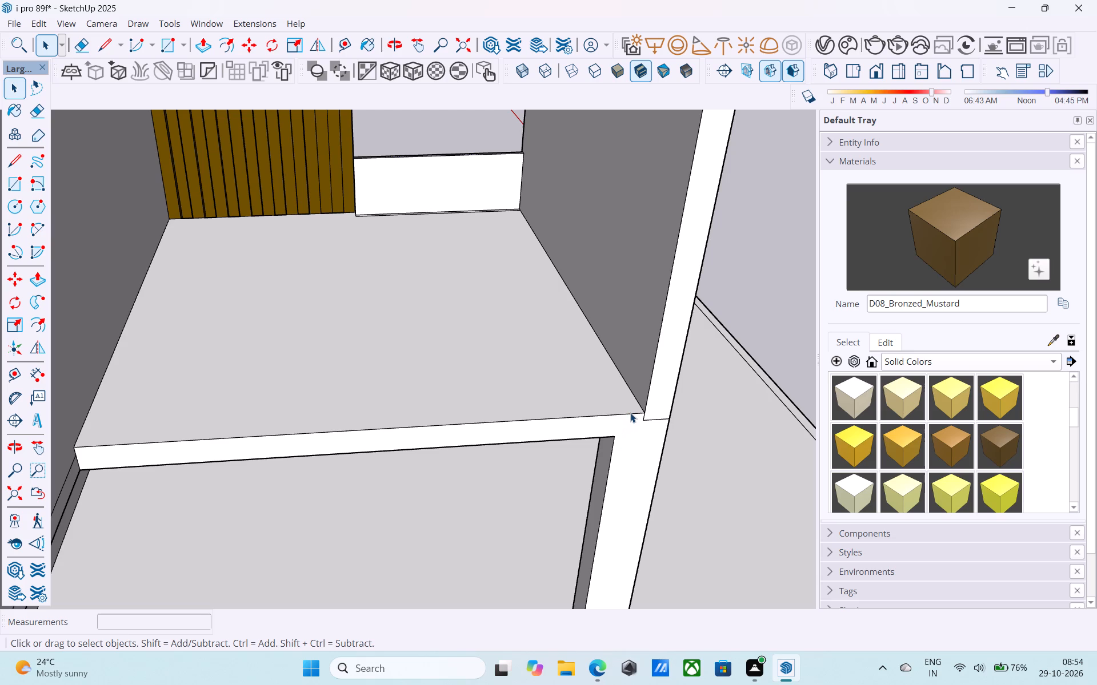
click(631, 413)
key(m)
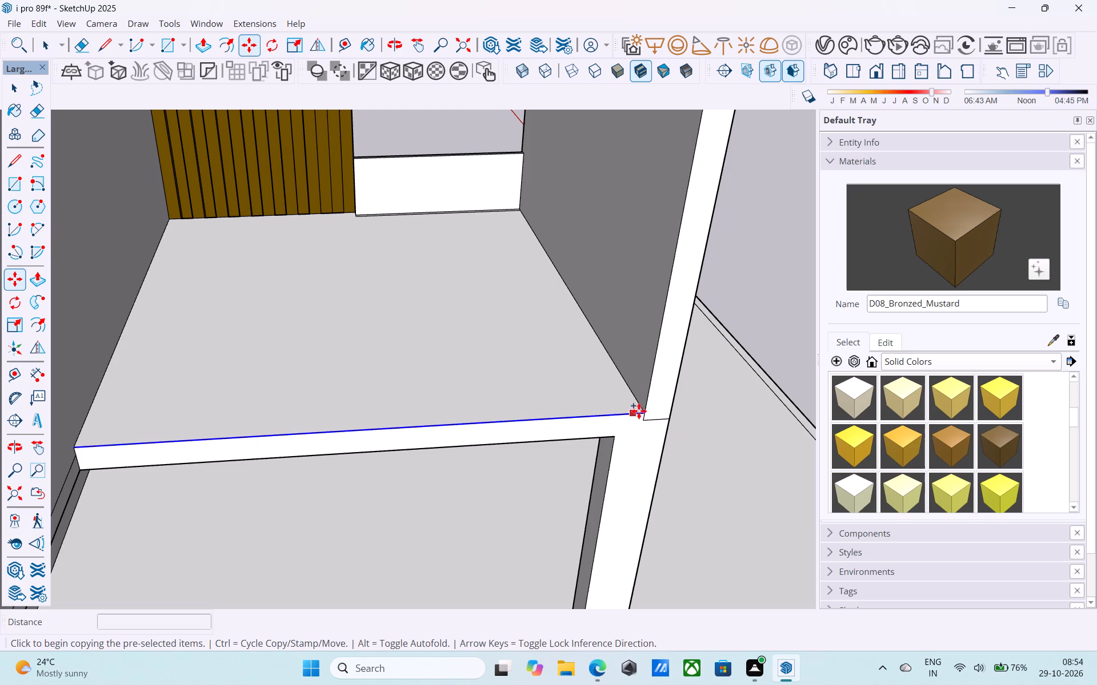
scroll(639, 410, up, 5)
click(647, 412)
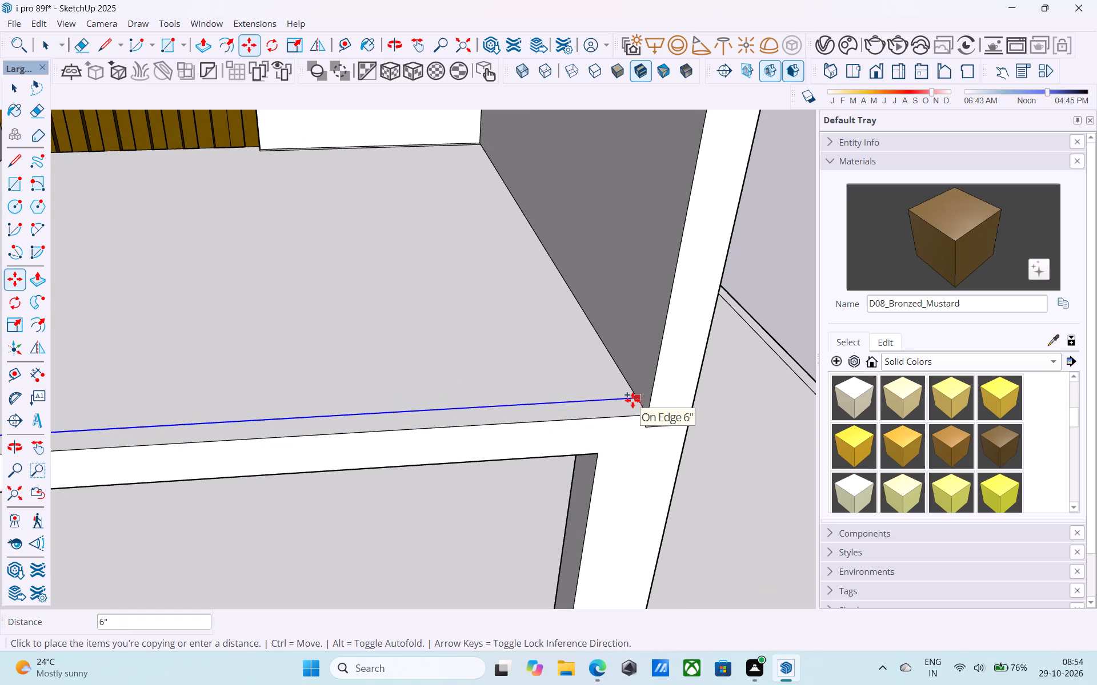
click(632, 400)
Offset the outline of the new 6" floor strip 2" inward.
key(space)
click(430, 417)
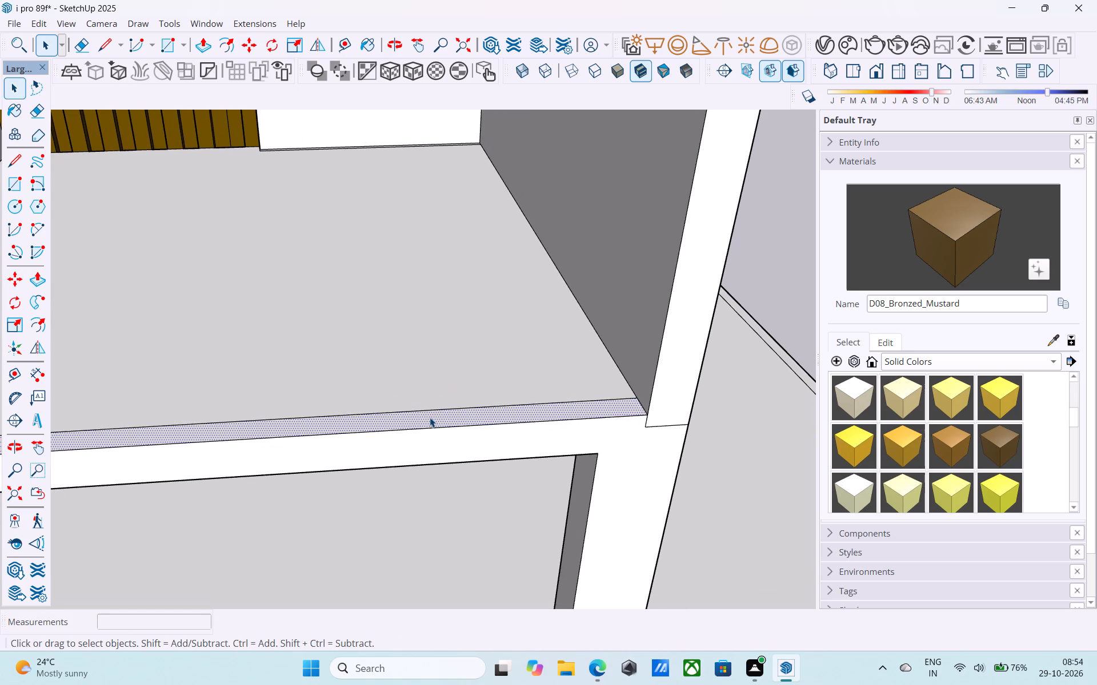
key(f)
click(430, 417)
text(2")
key(Return)
scroll(427, 417, up, 6)
key(space)
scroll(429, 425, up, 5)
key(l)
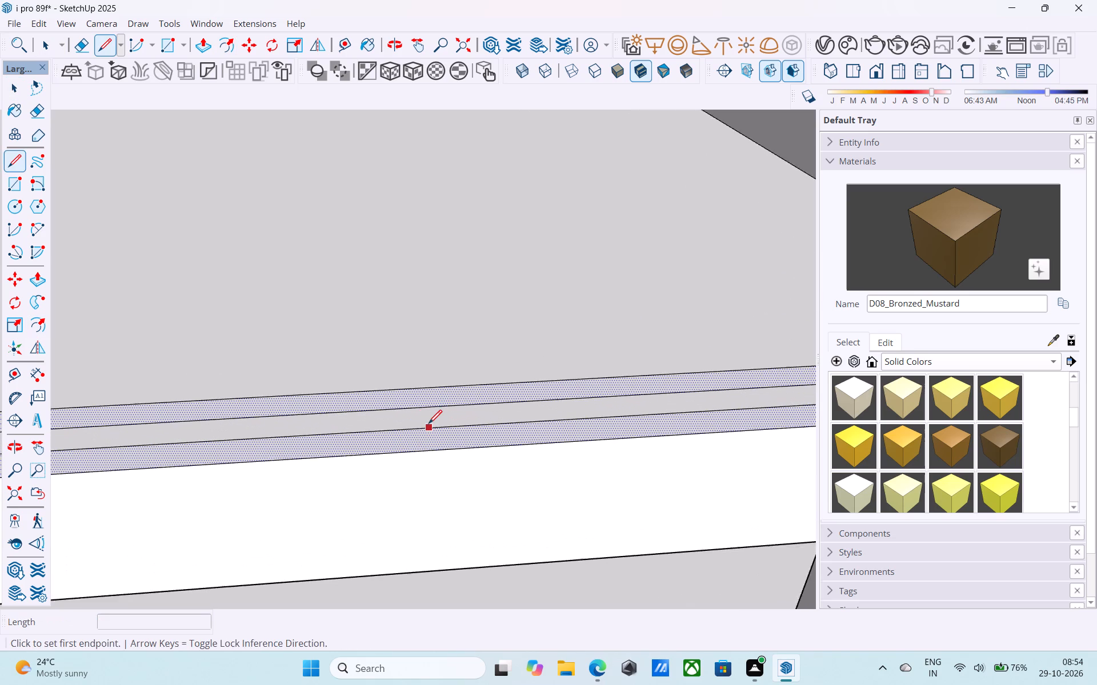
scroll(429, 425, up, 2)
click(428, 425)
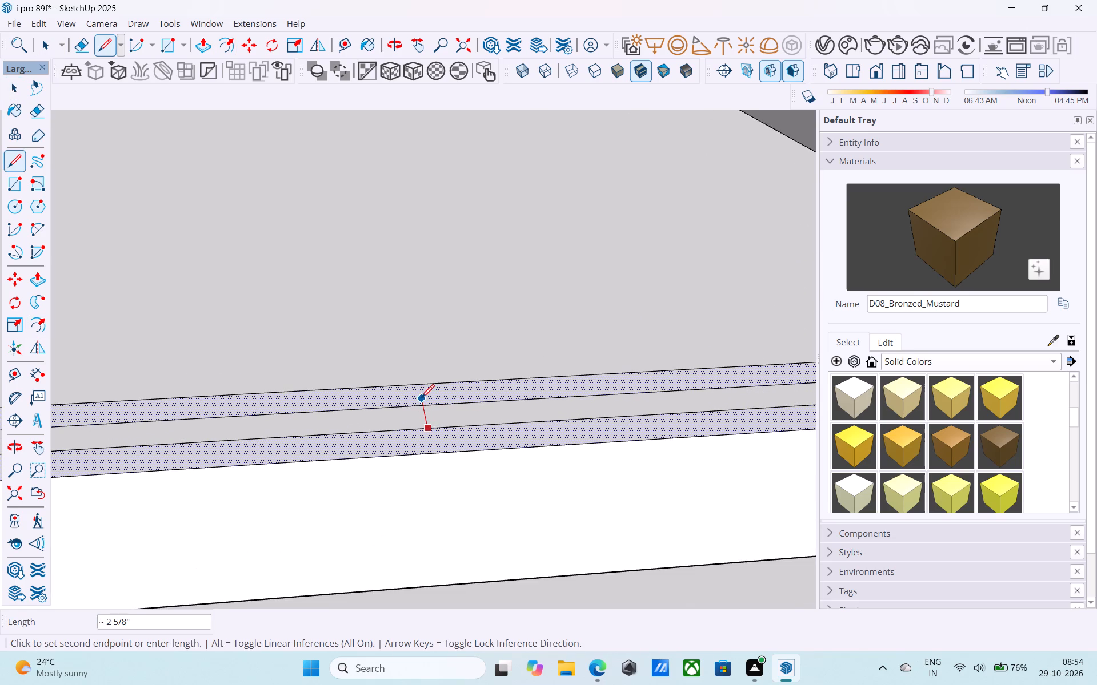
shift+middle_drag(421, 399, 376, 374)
Extend the new strip's two inner lines 2" to the outer side wall and erase the inner end line there.
key(l)
scroll(393, 373, down, 11)
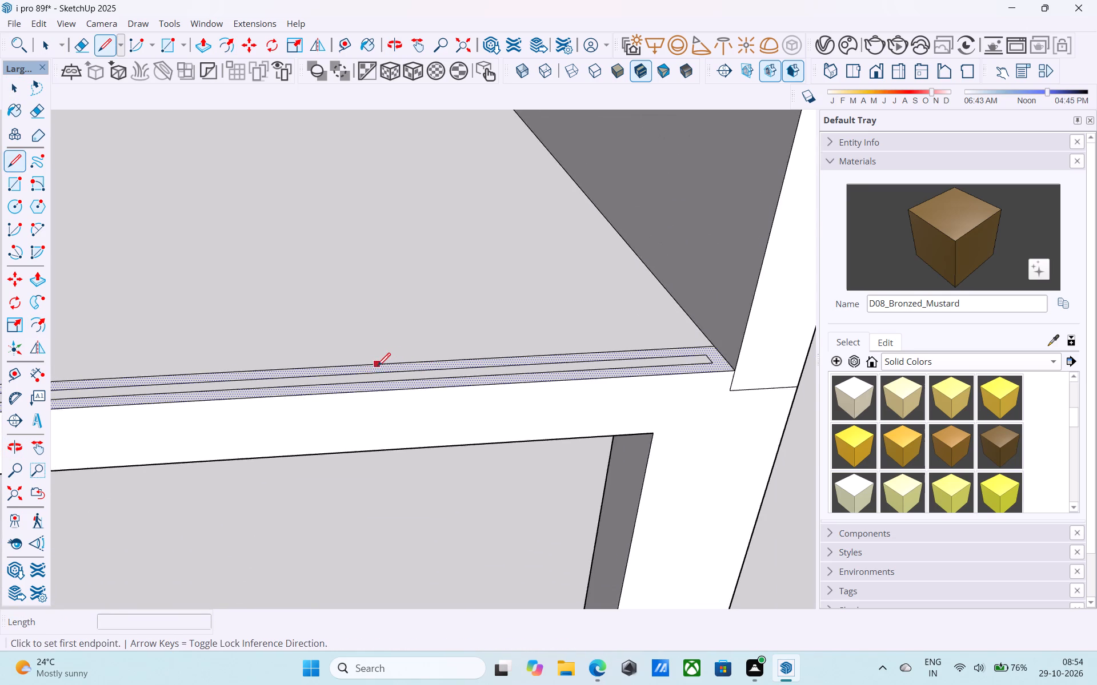
scroll(377, 368, down, 3)
middle_drag(410, 373, 530, 467)
scroll(496, 323, up, 8)
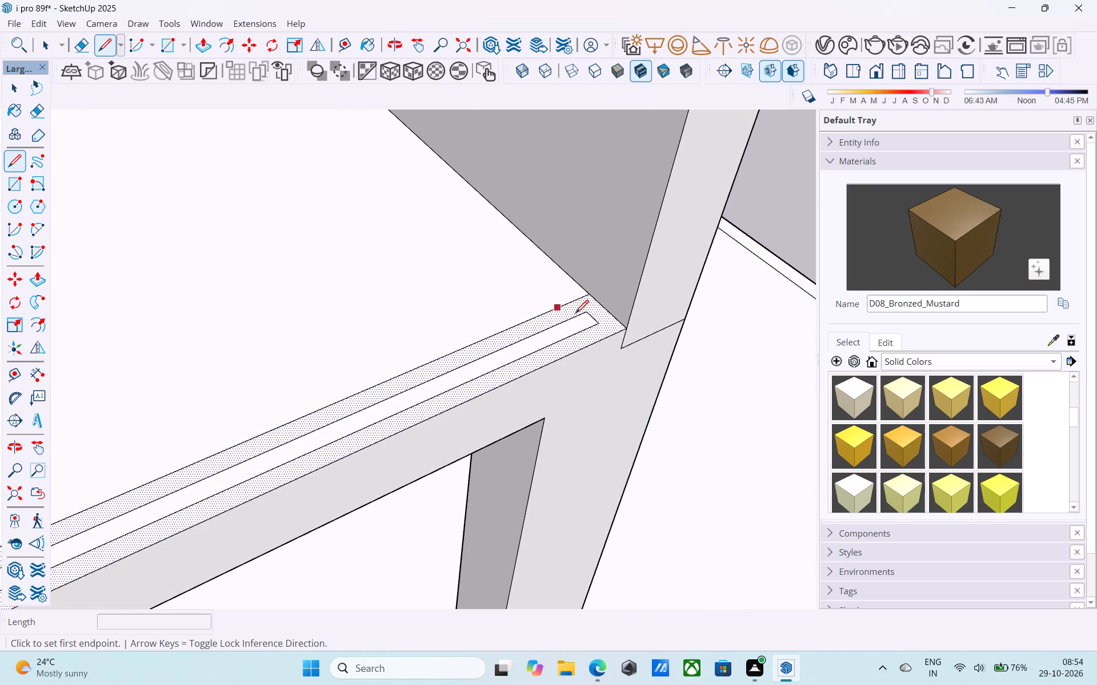
scroll(575, 315, up, 5)
click(604, 324)
click(636, 310)
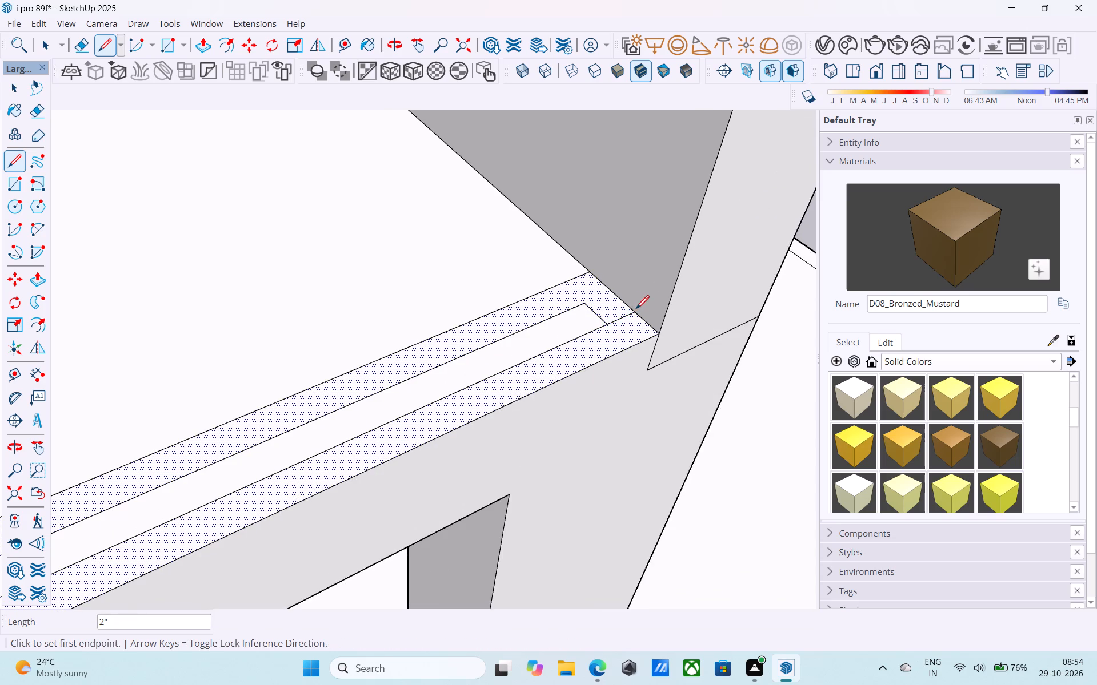
click(588, 301)
click(612, 289)
key(e)
drag(600, 311, 586, 317)
Extend the two inner lines 2" to the main block's wall at the strip's other end and erase the inner end line.
scroll(581, 320, down, 4)
middle_drag(583, 321, 296, 253)
scroll(321, 282, down, 2)
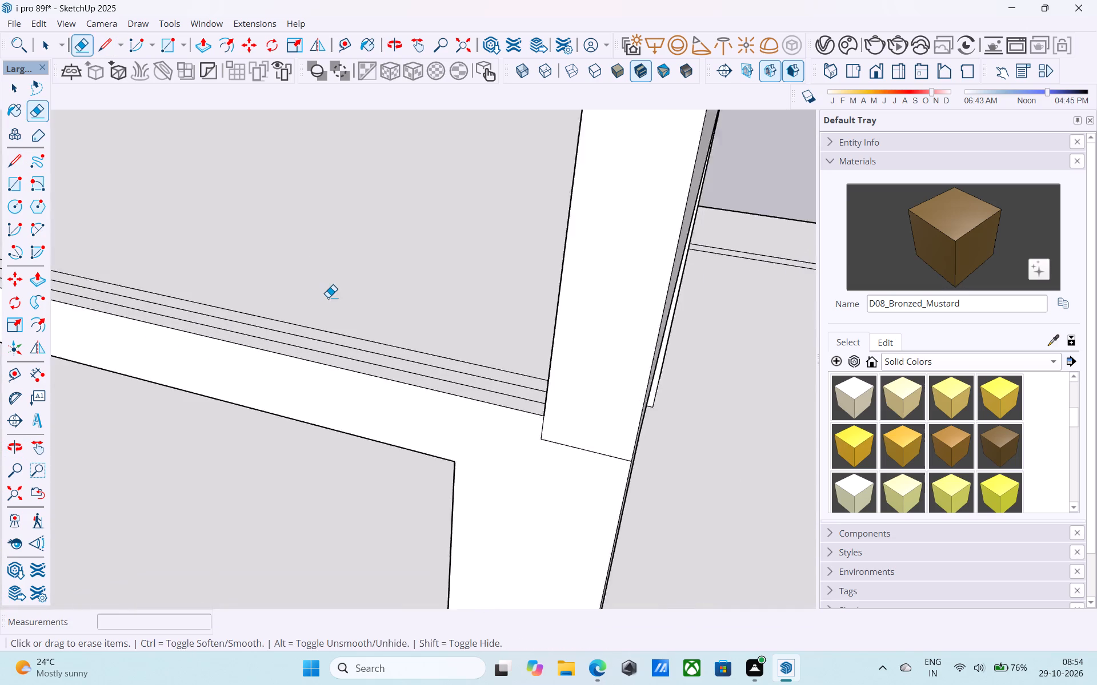
scroll(328, 297, down, 5)
shift+middle_drag(332, 299, 828, 380)
shift+middle_drag(161, 255, 216, 327)
scroll(217, 332, up, 4)
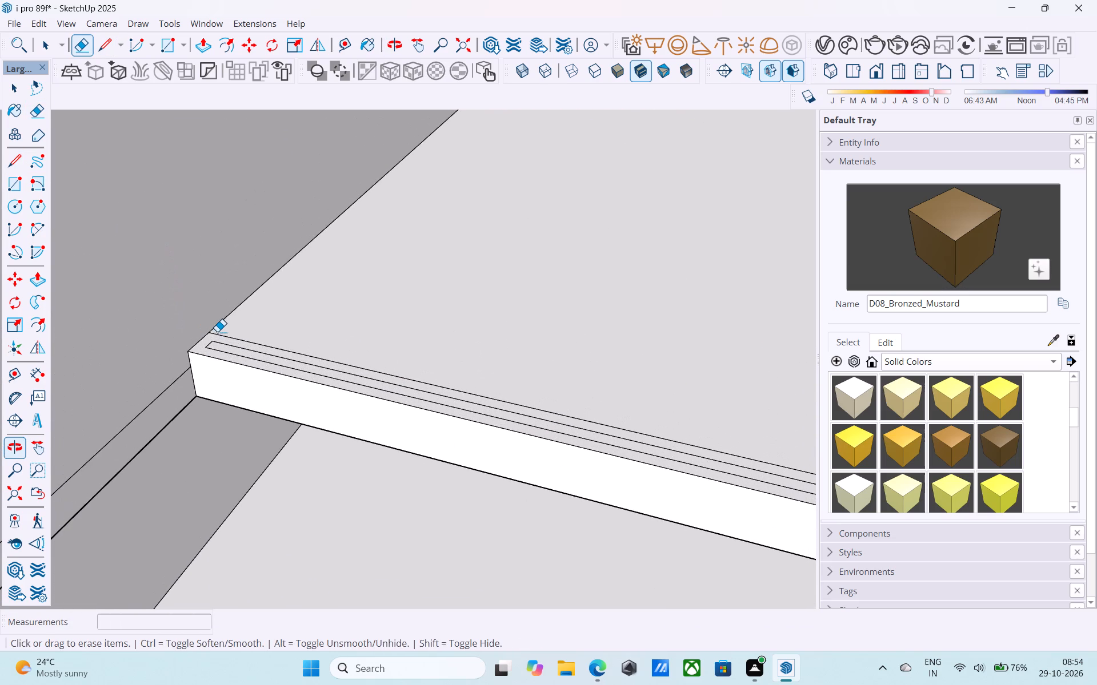
key(l)
scroll(218, 333, up, 12)
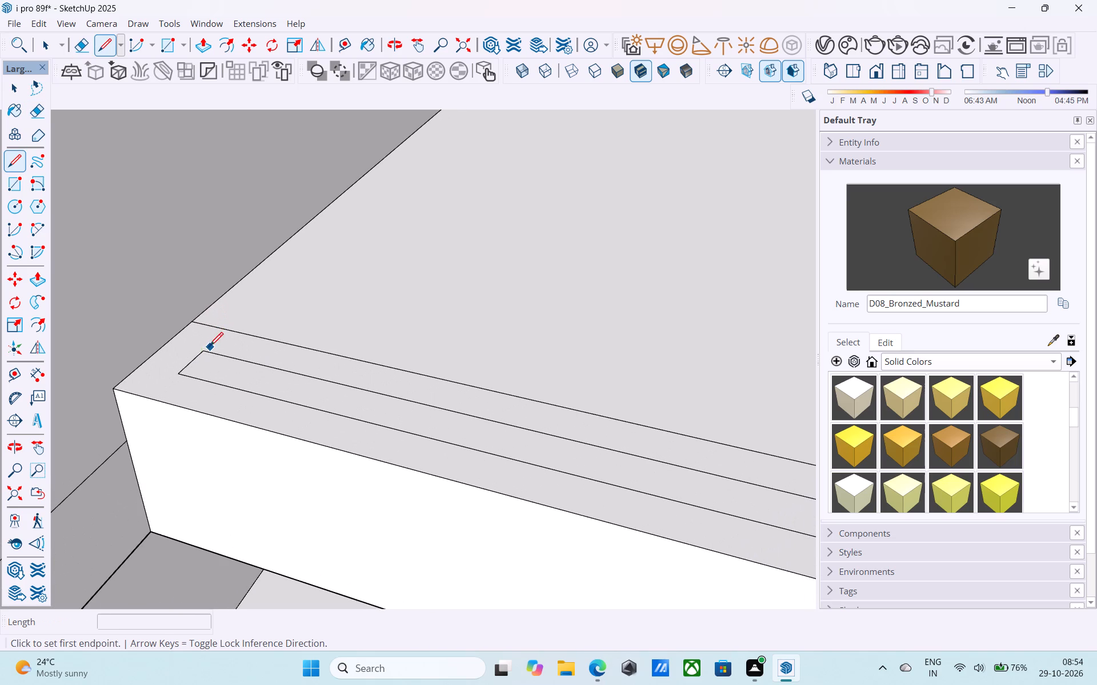
click(206, 349)
click(165, 340)
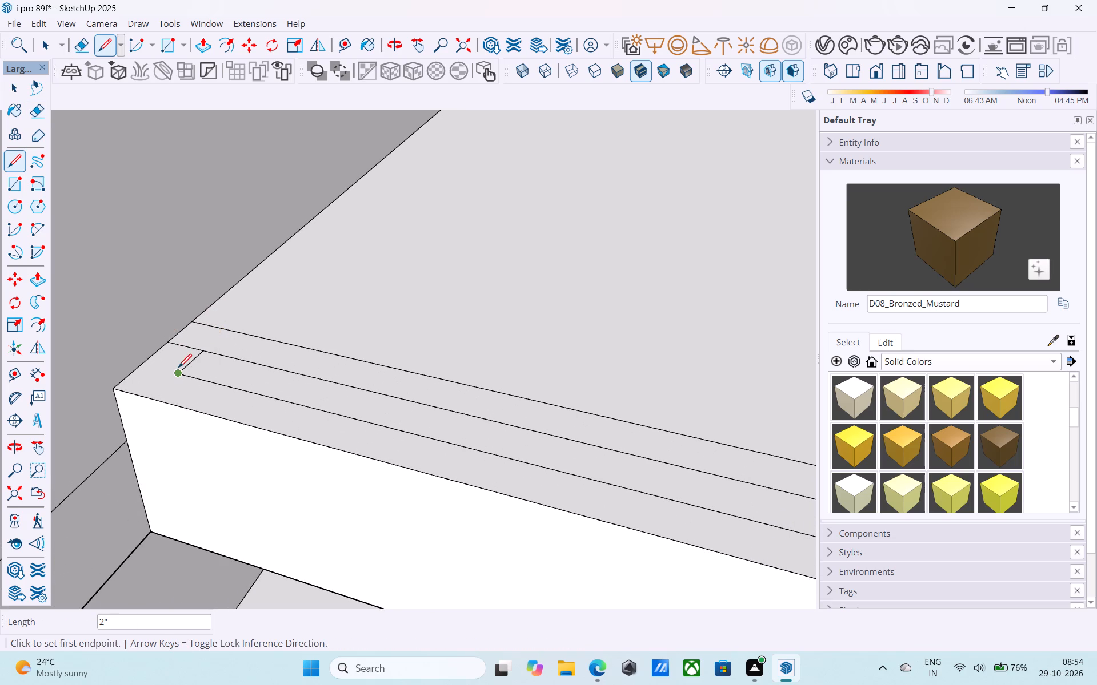
click(178, 369)
click(144, 361)
key(e)
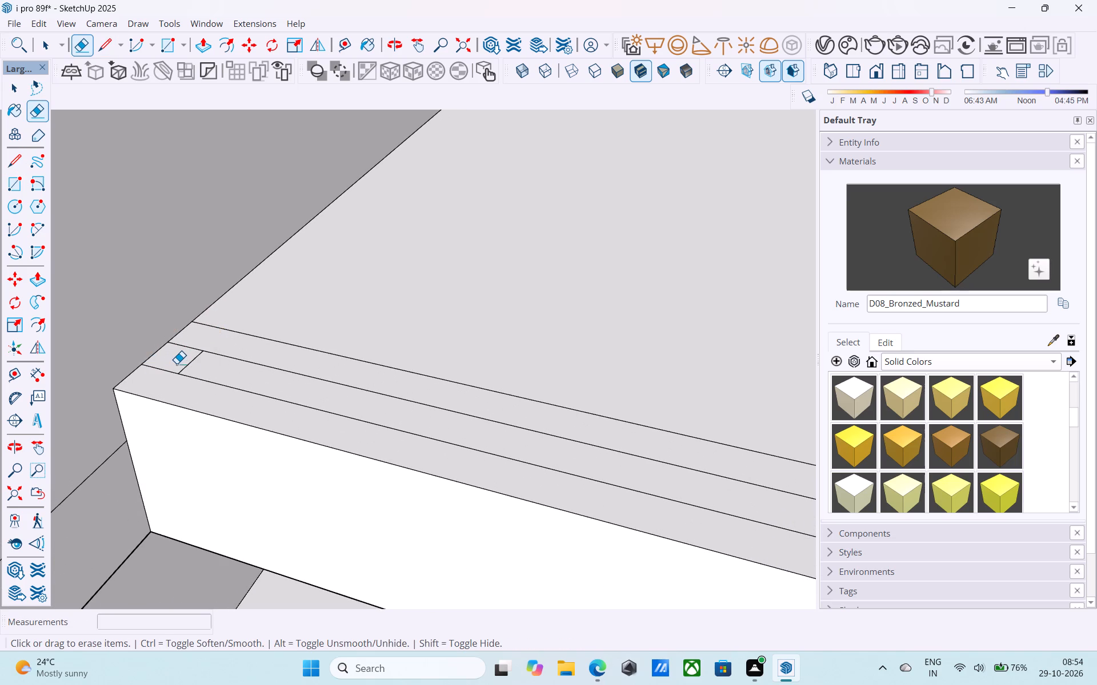
click(183, 365)
Push/Pull the middle band of the second floor strip up 2.5' as a parapet.
key(space)
click(194, 364)
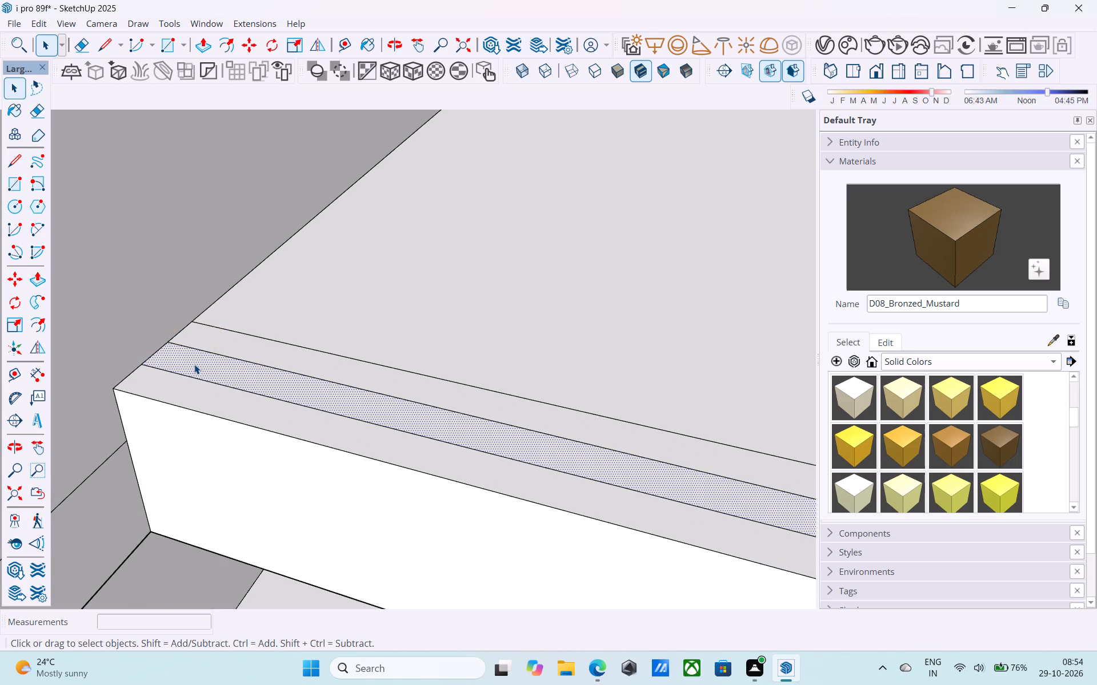
key(p)
click(194, 364)
text(2.5')
key(Return)
key(space)
scroll(194, 336, down, 13)
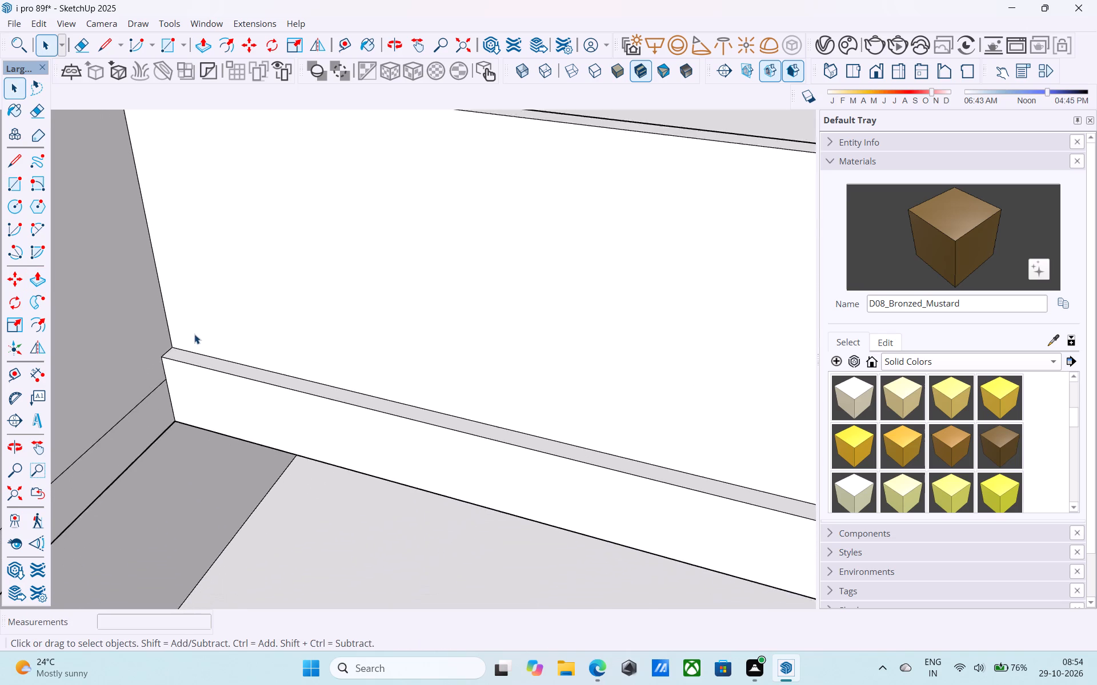
Paint the large outer faces of the side bay's two opposite parapets with Glass_Basic_01 from the Glass collection.
scroll(194, 334, down, 18)
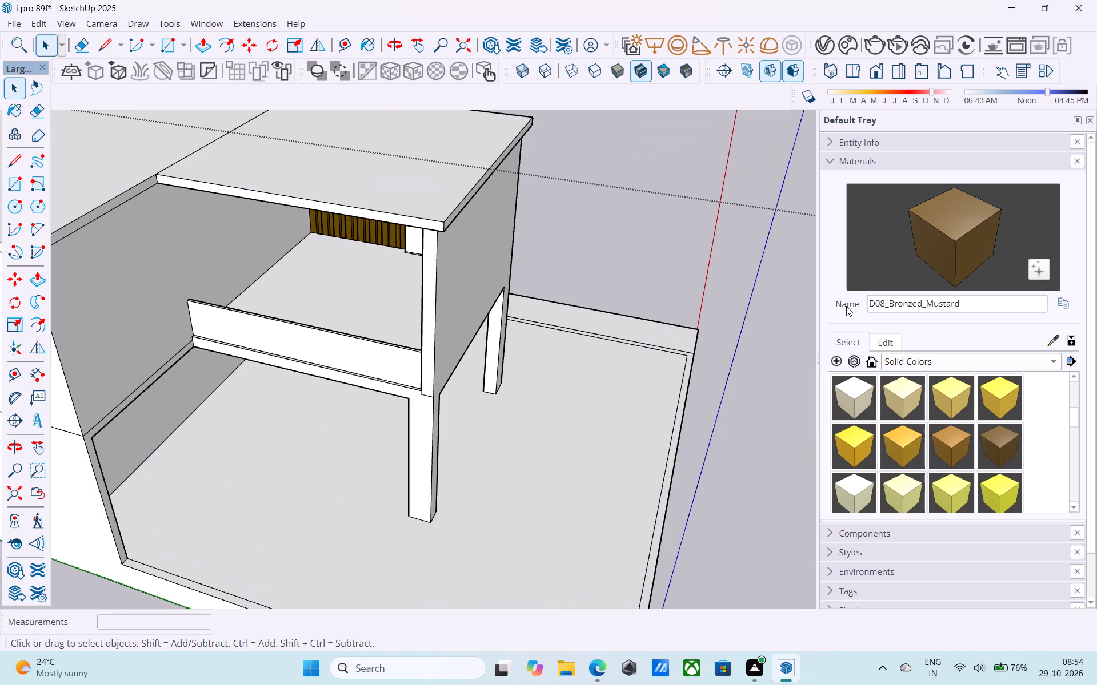
click(906, 356)
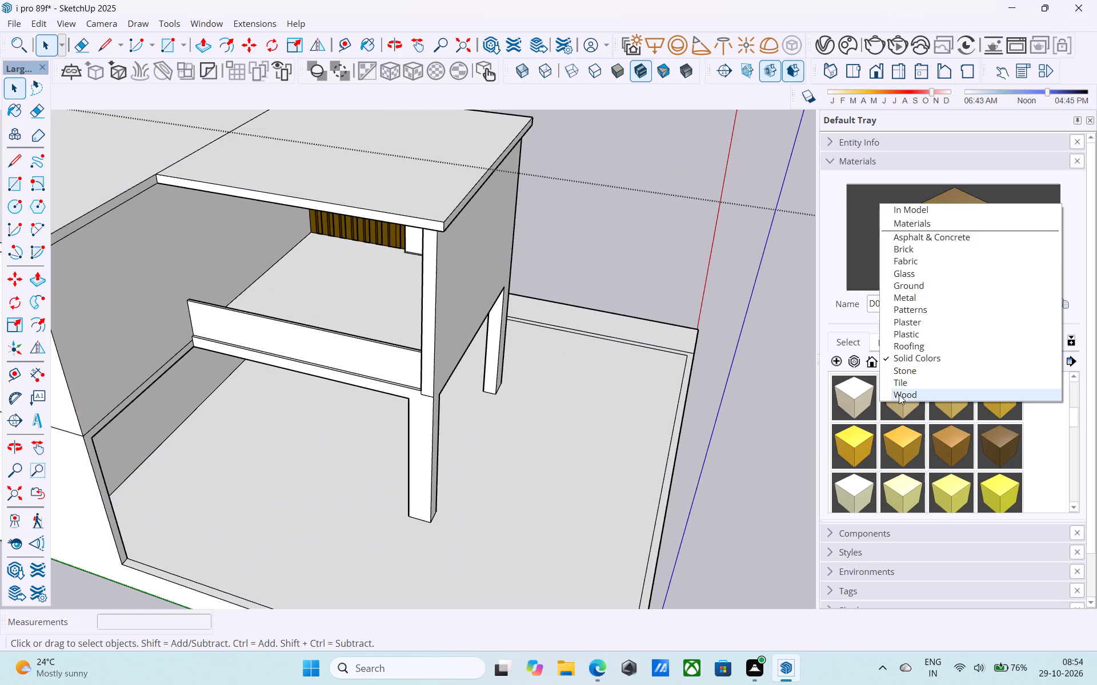
click(910, 274)
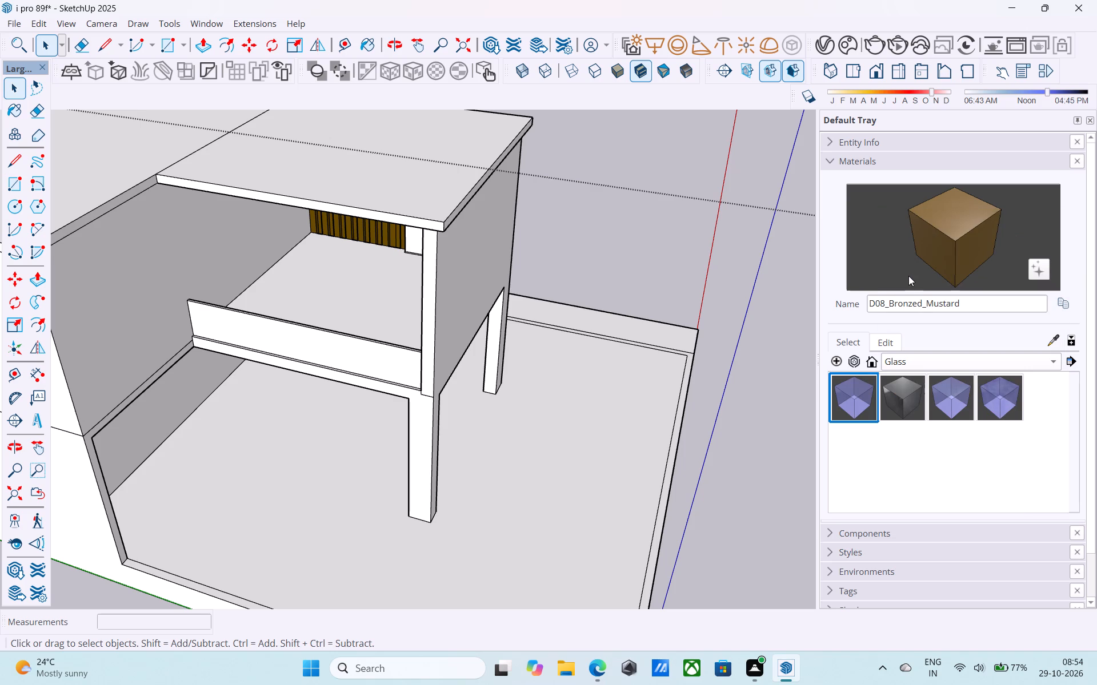
click(862, 385)
scroll(305, 367, up, 4)
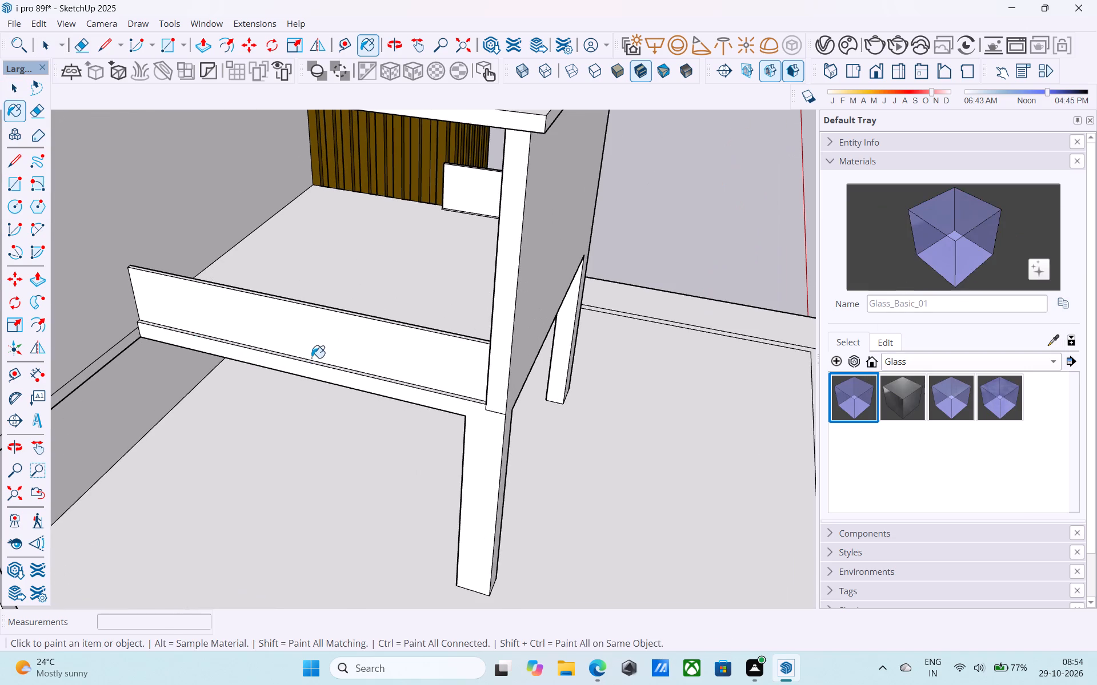
click(329, 344)
click(487, 181)
Paint the remaining faces of the parapet beside the fluted shaft with the same Glass_Basic_01 material.
scroll(529, 233, down, 4)
middle_drag(570, 263, 89, 263)
scroll(646, 271, down, 5)
middle_drag(665, 308, 549, 307)
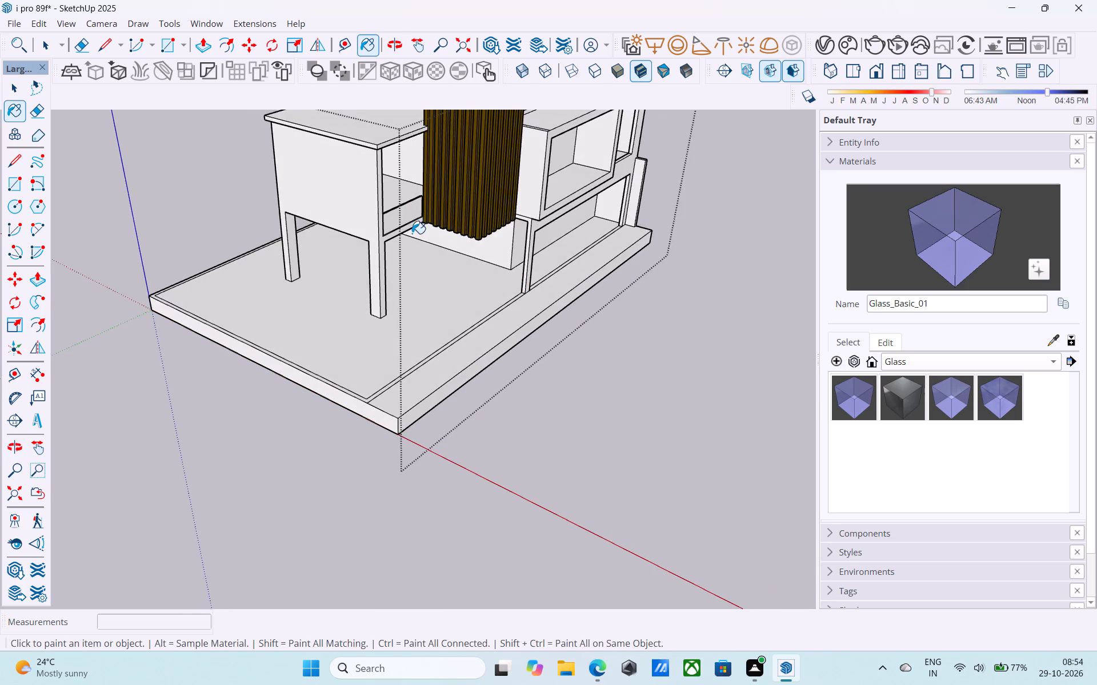
scroll(352, 188, up, 2)
scroll(411, 220, down, 1)
middle_drag(411, 220, 391, 277)
scroll(466, 333, up, 6)
click(479, 366)
click(469, 331)
Push/Pull the end face of the glass parapet beside the fluted shaft 2' toward the shaft.
middle_drag(488, 346, 489, 376)
scroll(514, 435, up, 8)
middle_drag(528, 444, 604, 430)
scroll(637, 410, up, 1)
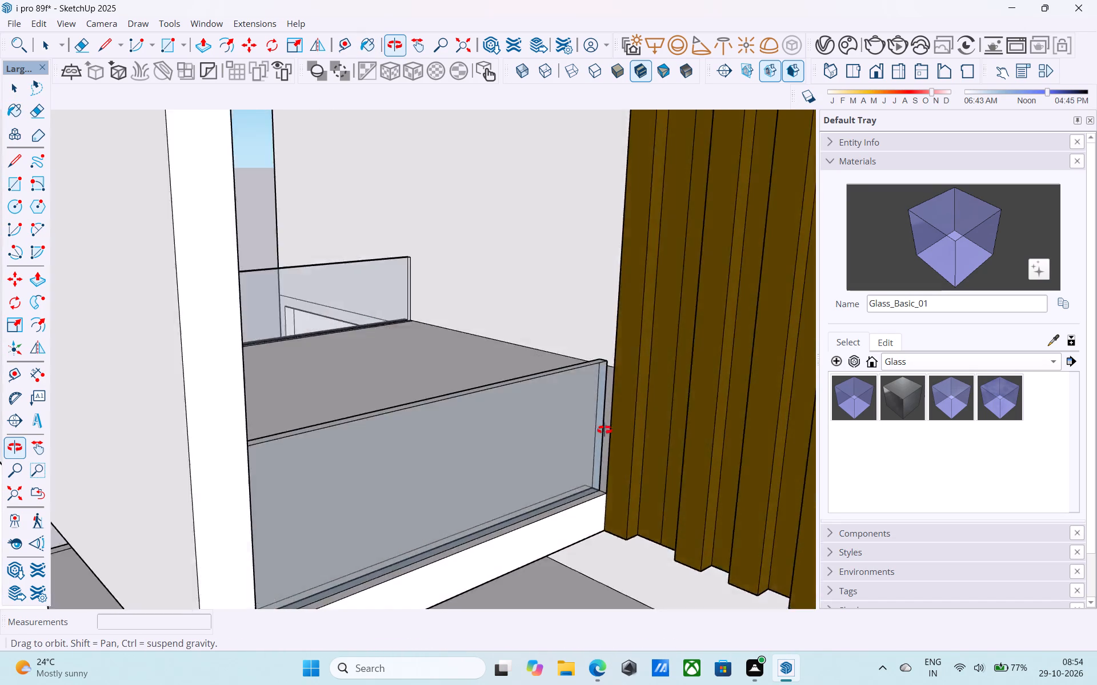
middle_drag(604, 430, 720, 414)
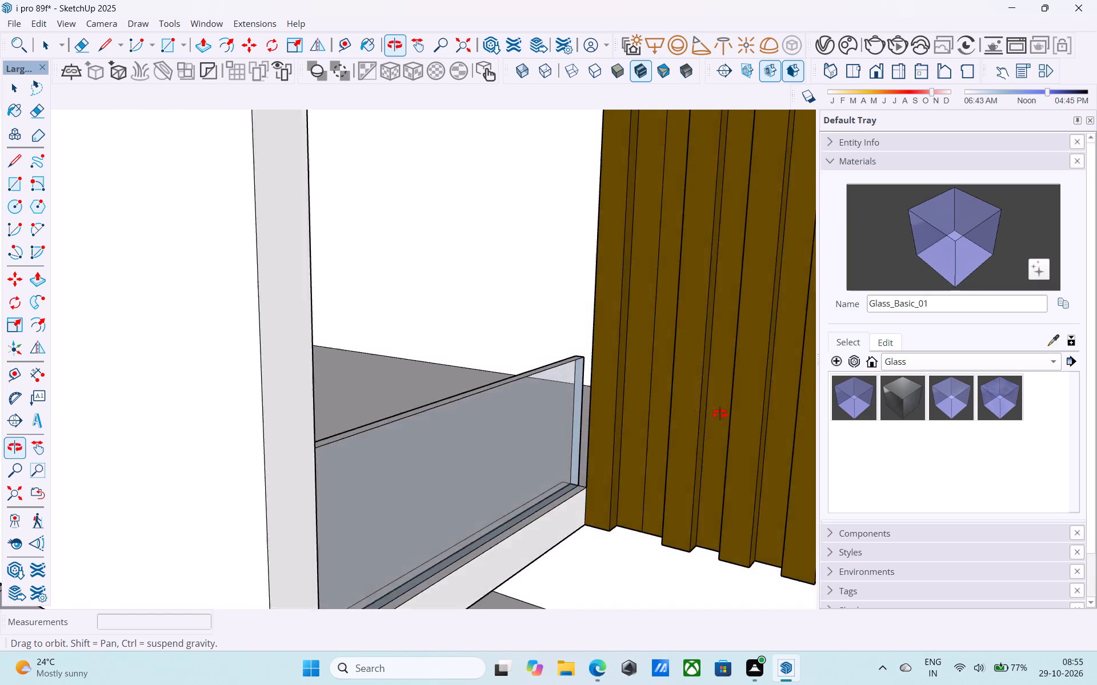
middle_drag(720, 414, 498, 390)
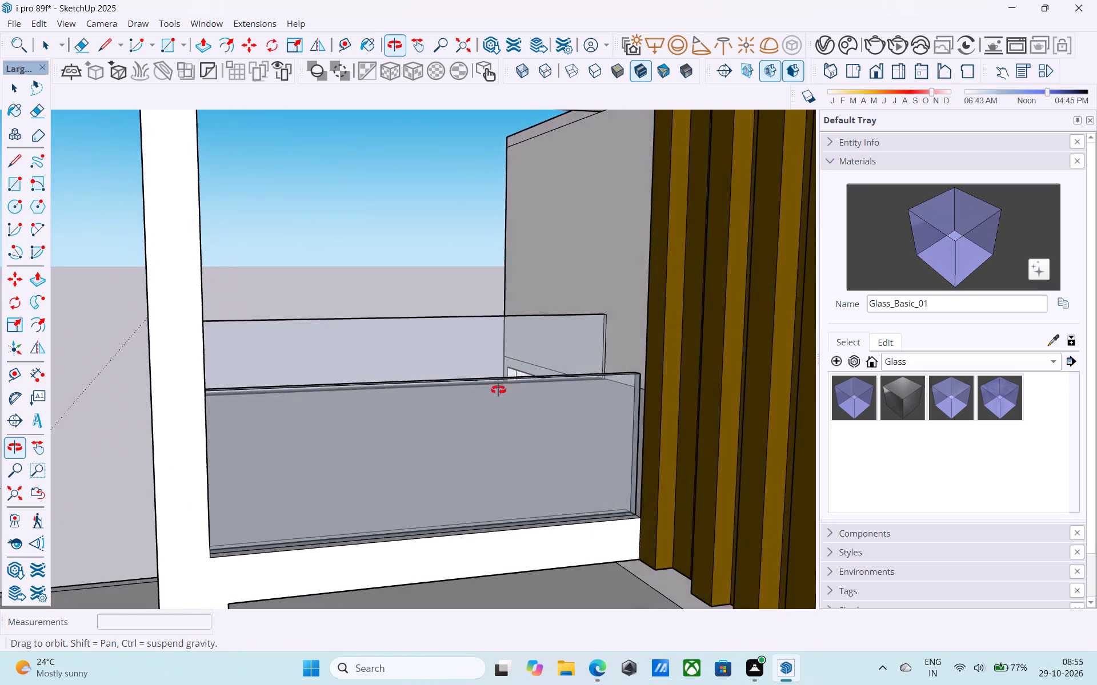
middle_drag(498, 390, 535, 396)
scroll(661, 400, up, 9)
middle_drag(646, 395, 901, 452)
middle_drag(482, 355, 598, 384)
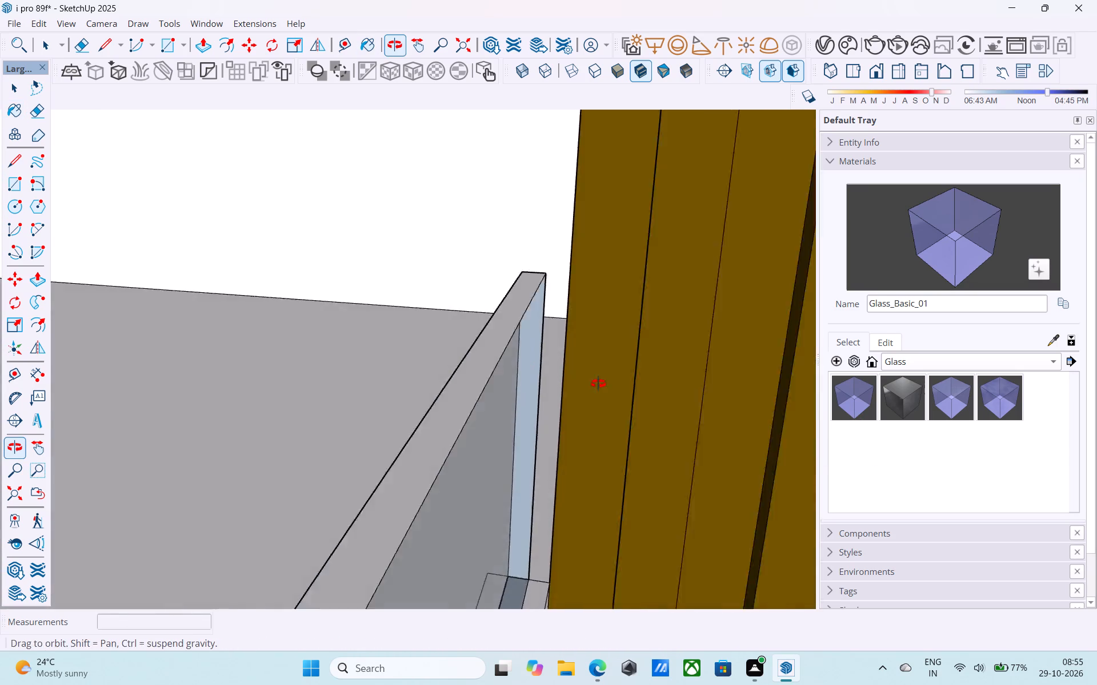
middle_drag(598, 384, 870, 409)
middle_drag(409, 373, 716, 361)
middle_drag(101, 357, 102, 336)
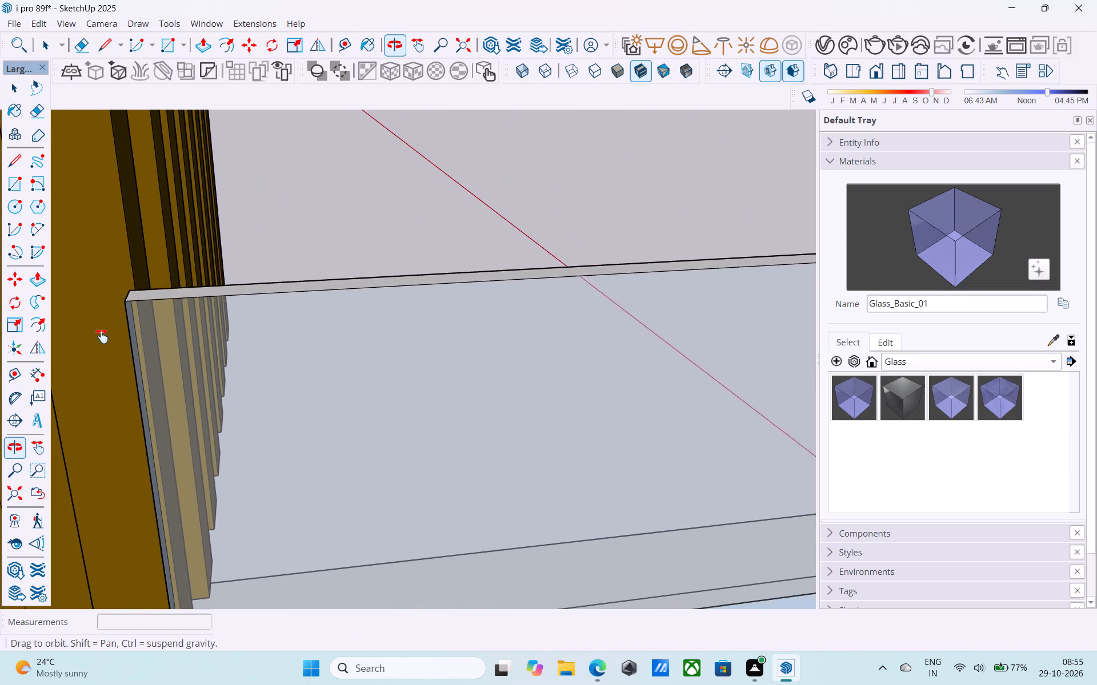
middle_drag(102, 336, 370, 327)
key(space)
click(179, 403)
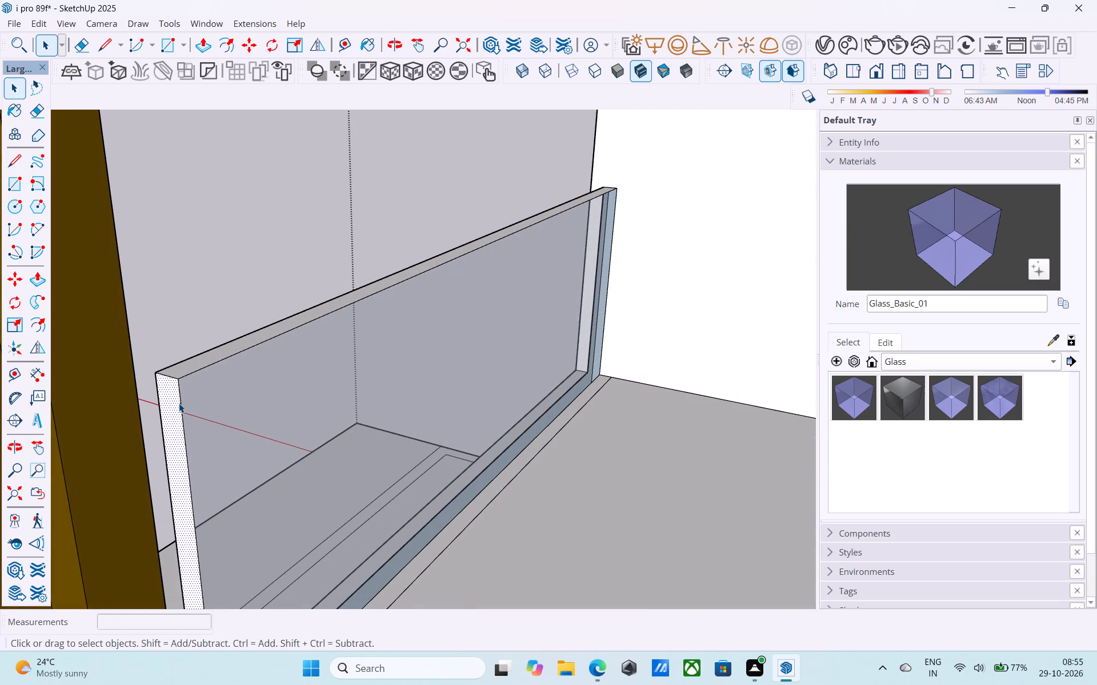
key(p)
click(176, 404)
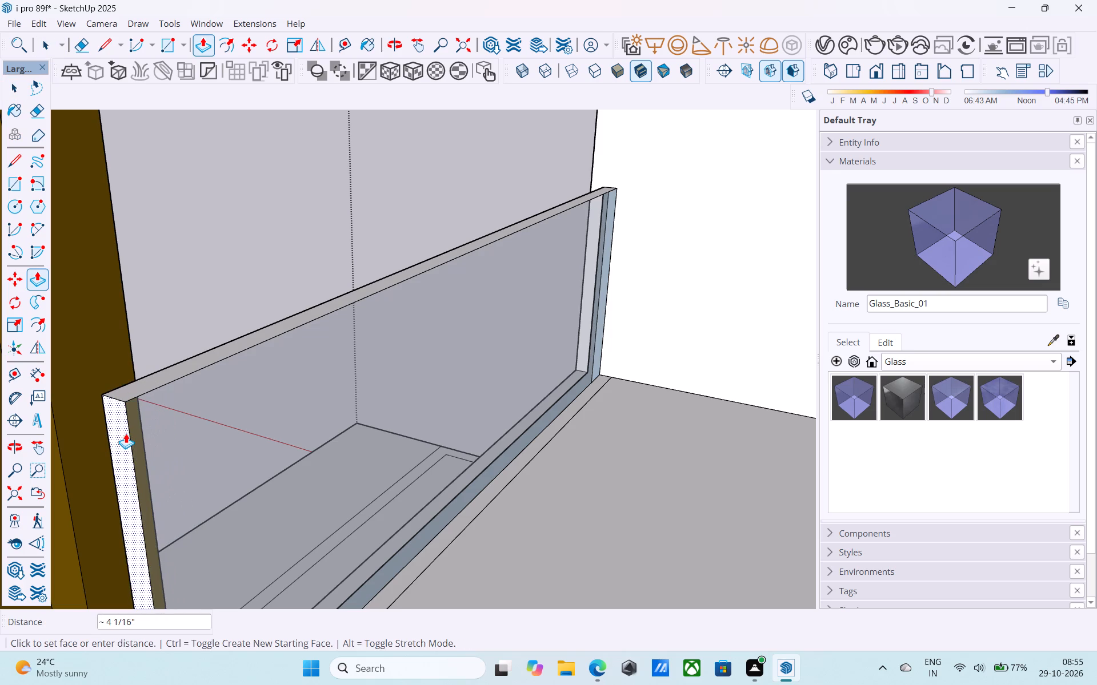
text(2')
key(Return)
key(space)
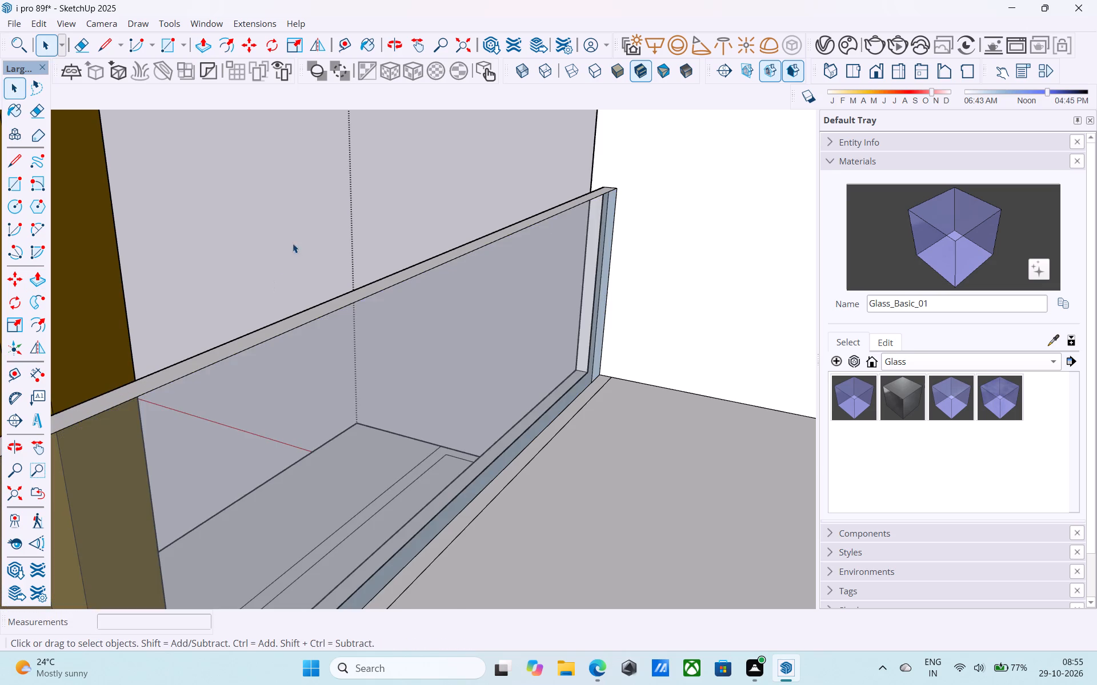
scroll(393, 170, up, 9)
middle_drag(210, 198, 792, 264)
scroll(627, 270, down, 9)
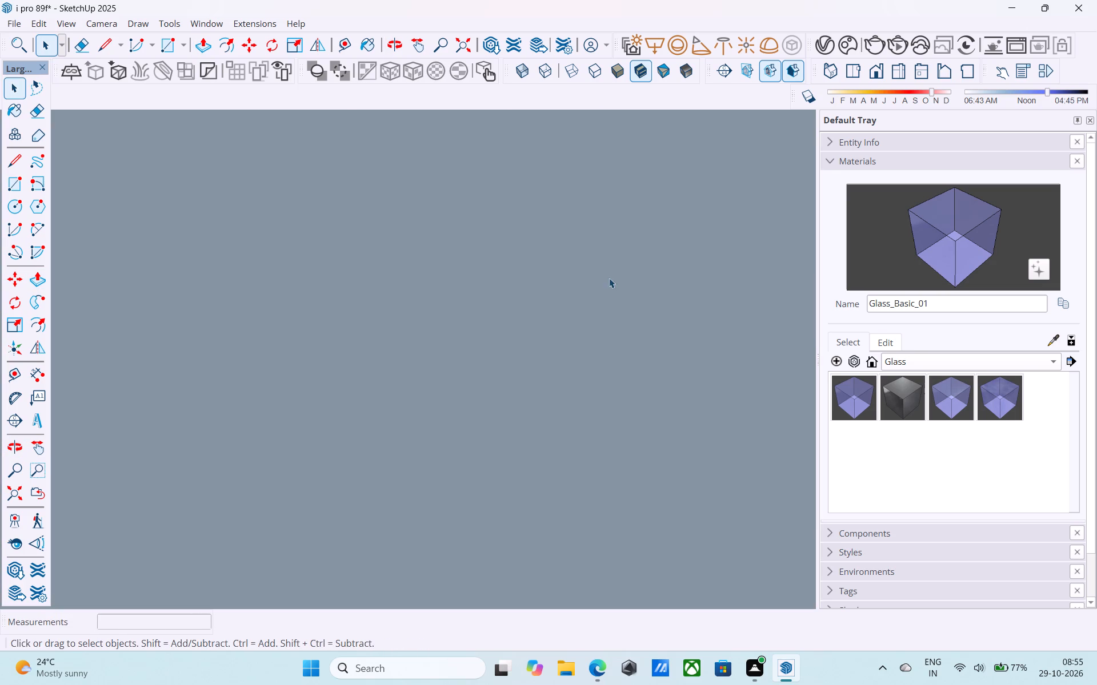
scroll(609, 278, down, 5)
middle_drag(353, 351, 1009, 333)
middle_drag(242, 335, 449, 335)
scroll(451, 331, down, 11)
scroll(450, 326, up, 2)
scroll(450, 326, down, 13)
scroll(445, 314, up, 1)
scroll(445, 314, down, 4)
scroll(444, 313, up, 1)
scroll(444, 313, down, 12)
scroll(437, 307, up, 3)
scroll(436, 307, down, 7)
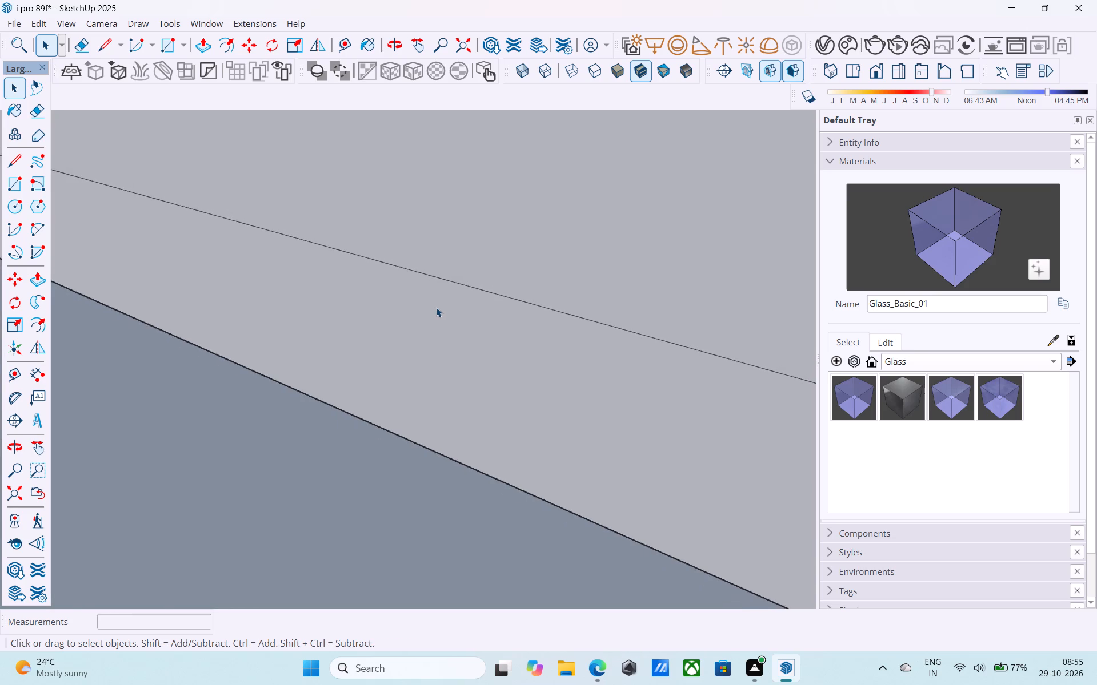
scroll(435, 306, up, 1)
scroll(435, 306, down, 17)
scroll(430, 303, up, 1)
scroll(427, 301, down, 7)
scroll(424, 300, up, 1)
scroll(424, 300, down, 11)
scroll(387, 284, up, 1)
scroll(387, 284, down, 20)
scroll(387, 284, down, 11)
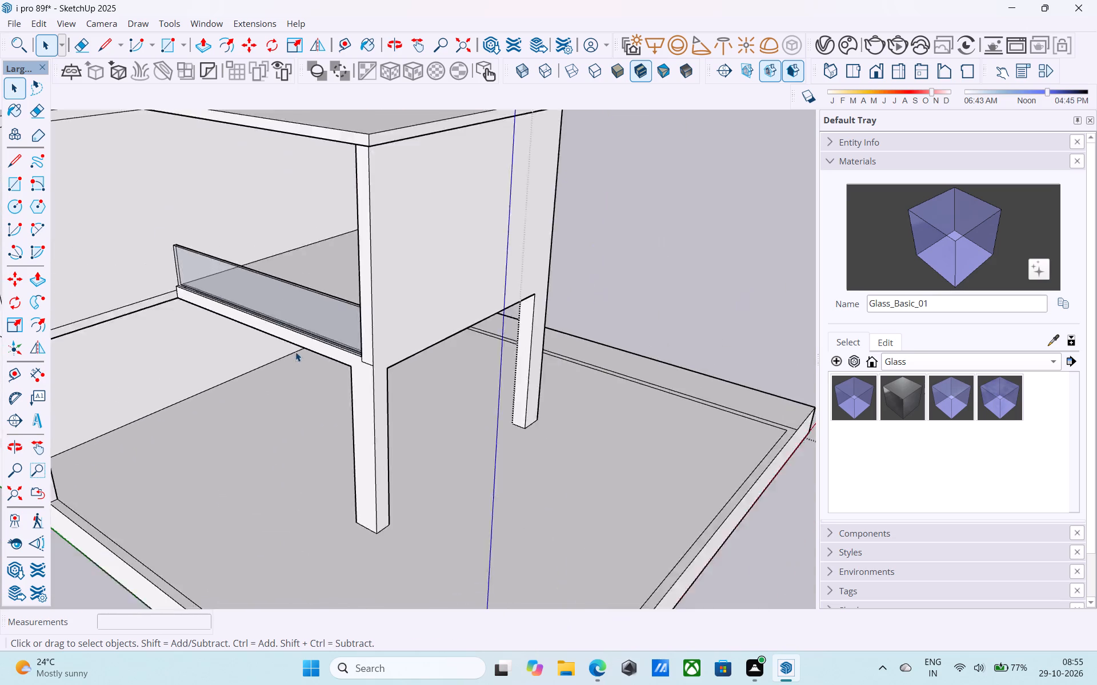
Examine the whole house from several sides, including the side bay with its glass parapets and roof slab.
scroll(295, 352, down, 10)
middle_drag(300, 333, 70, 236)
click(709, 357)
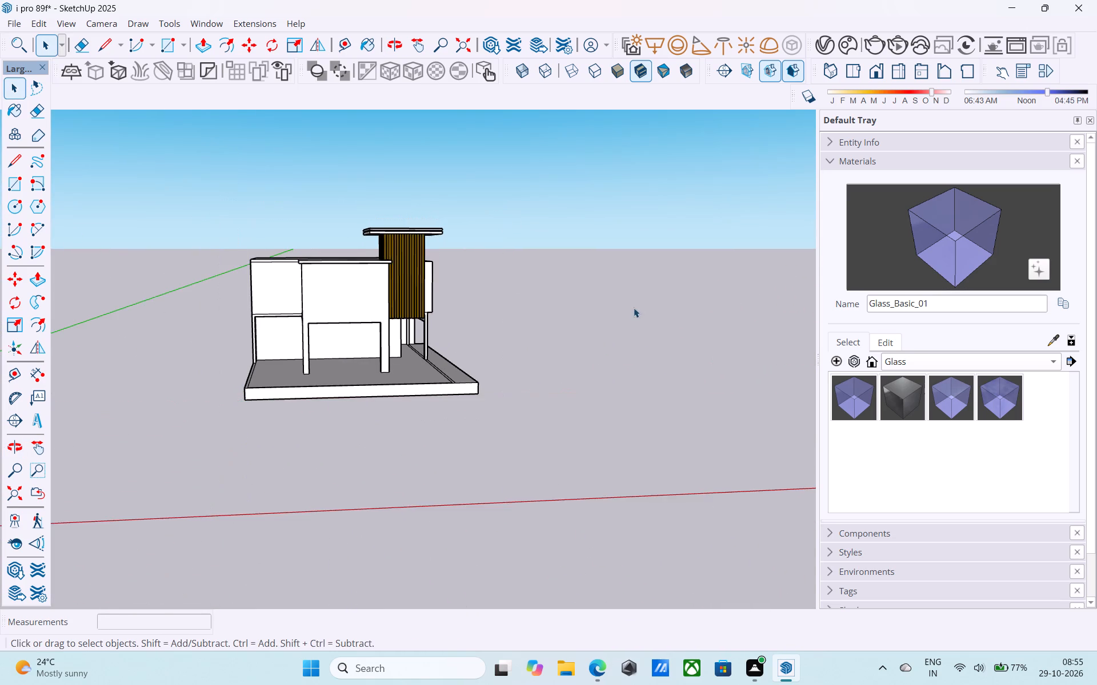
scroll(540, 273, down, 3)
middle_drag(521, 288, 322, 282)
scroll(489, 284, up, 3)
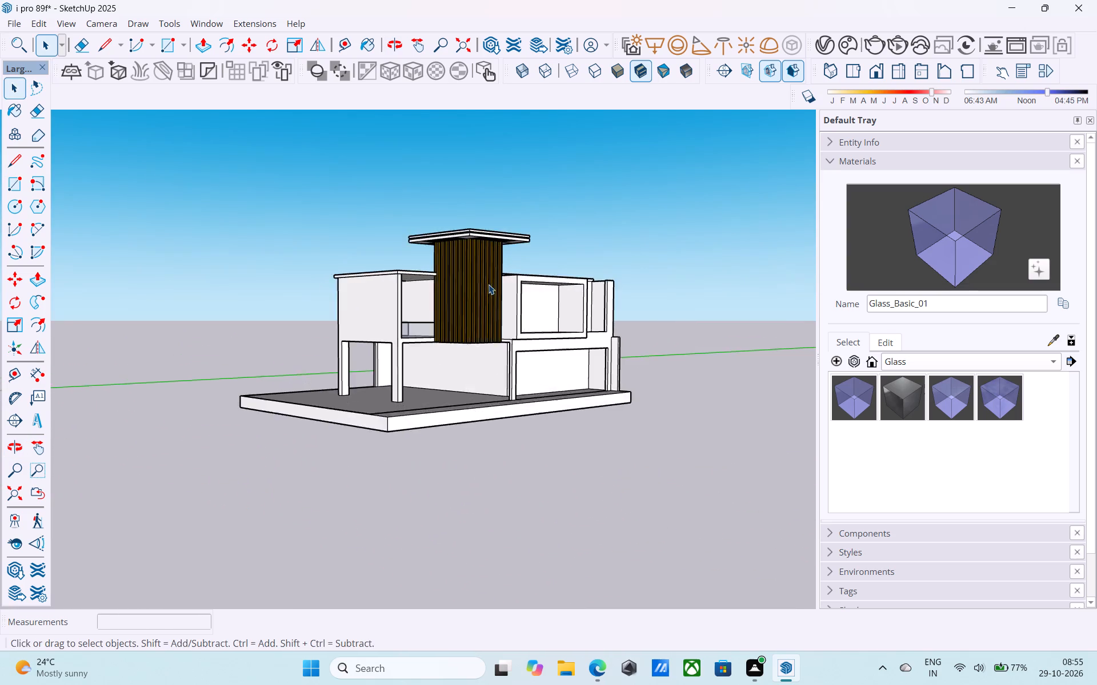
scroll(489, 284, up, 1)
shift+middle_drag(490, 279, 443, 333)
shift+middle_drag(598, 345, 561, 344)
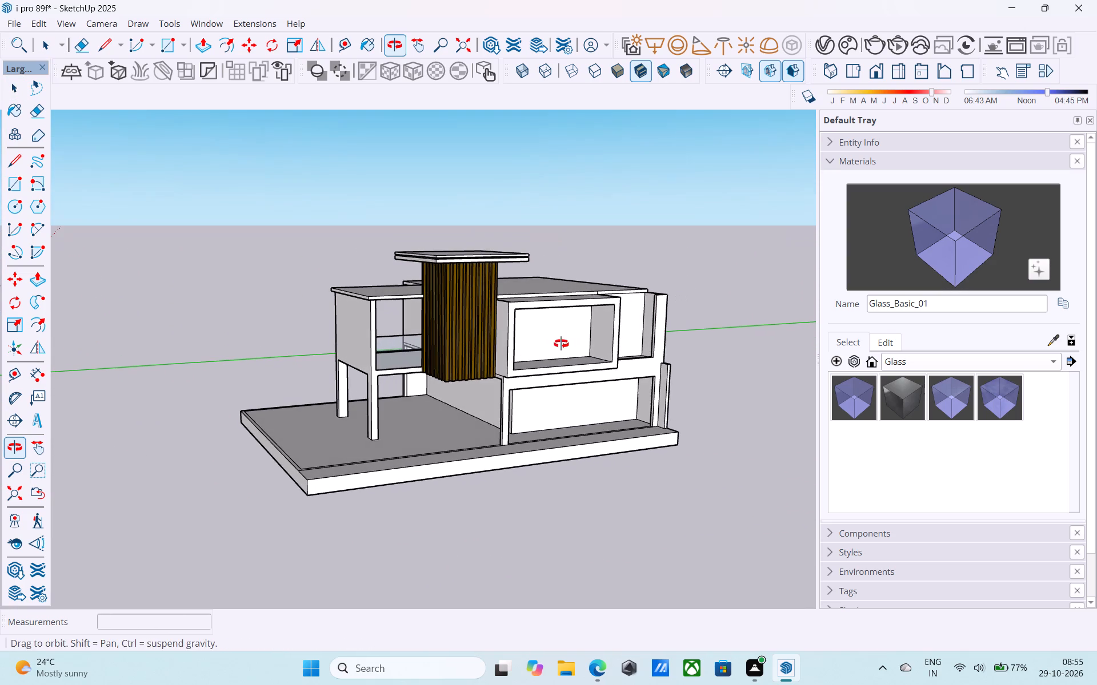
shift+middle_drag(561, 344, 561, 344)
shift+middle_drag(599, 365, 601, 378)
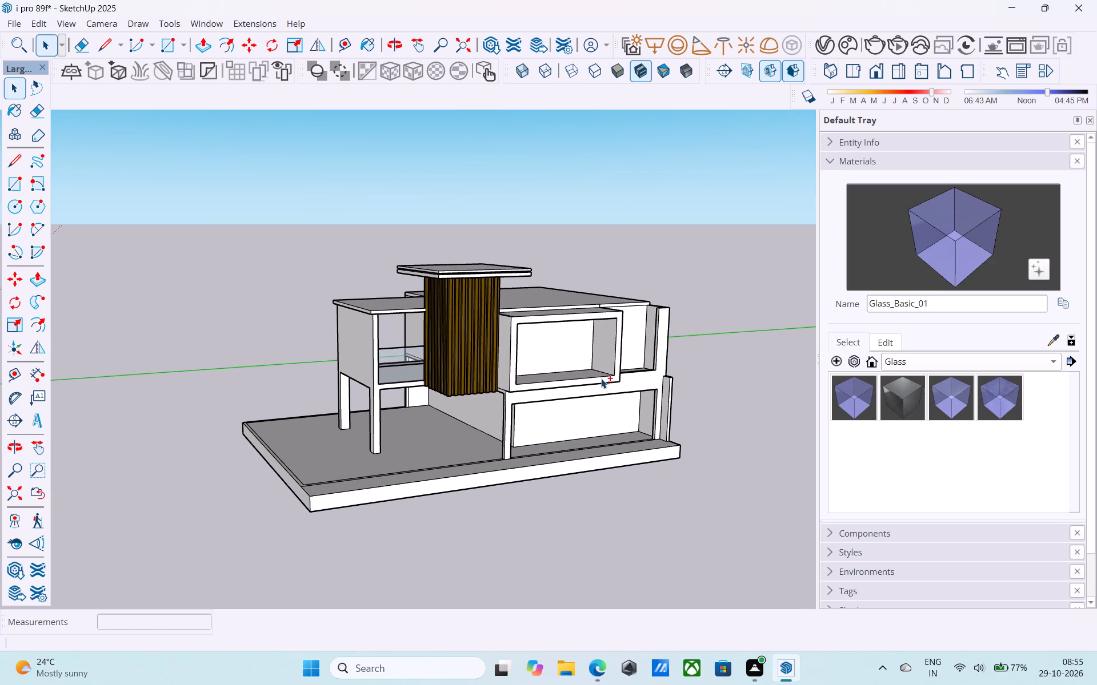
middle_drag(555, 410, 703, 418)
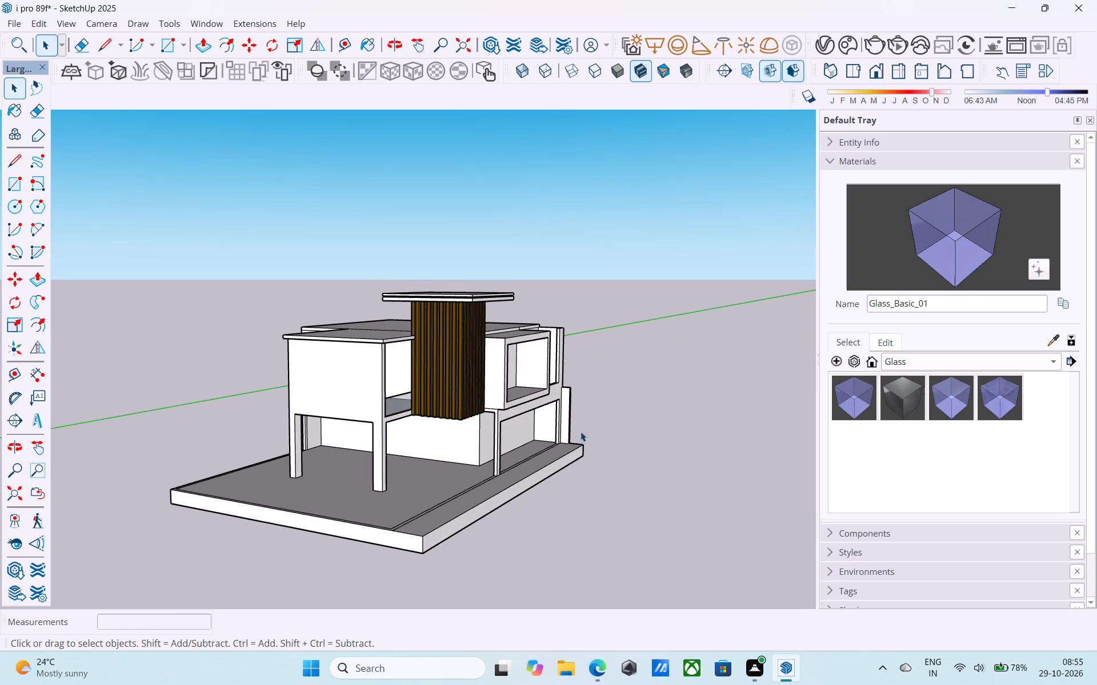
middle_drag(574, 444, 313, 408)
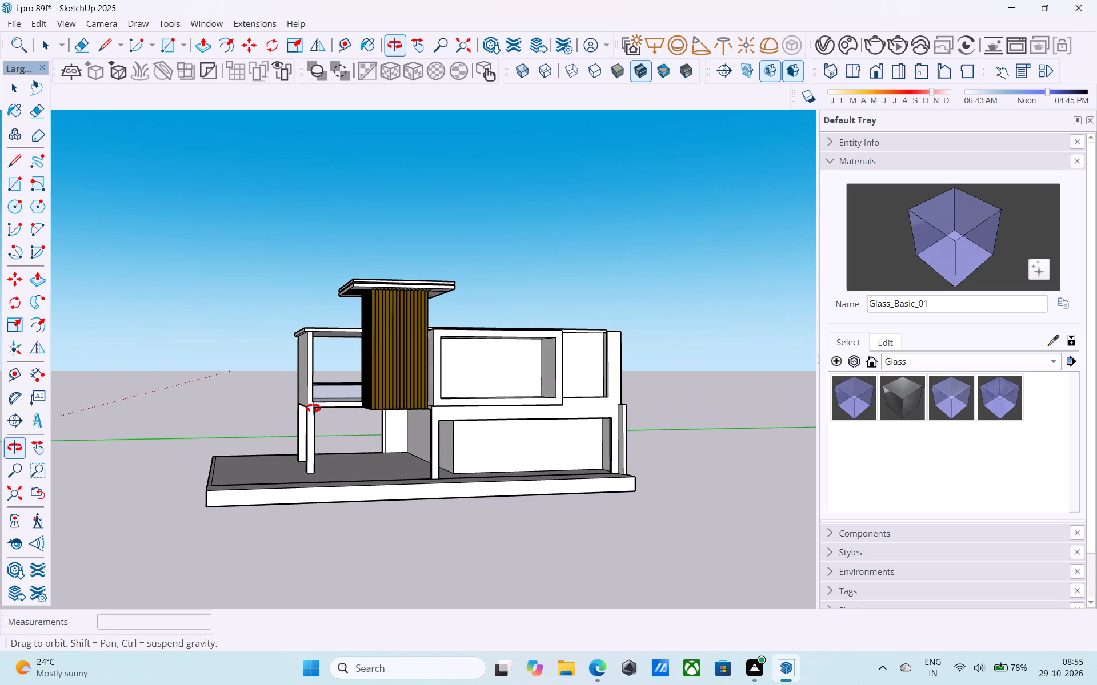
middle_drag(313, 408, 643, 373)
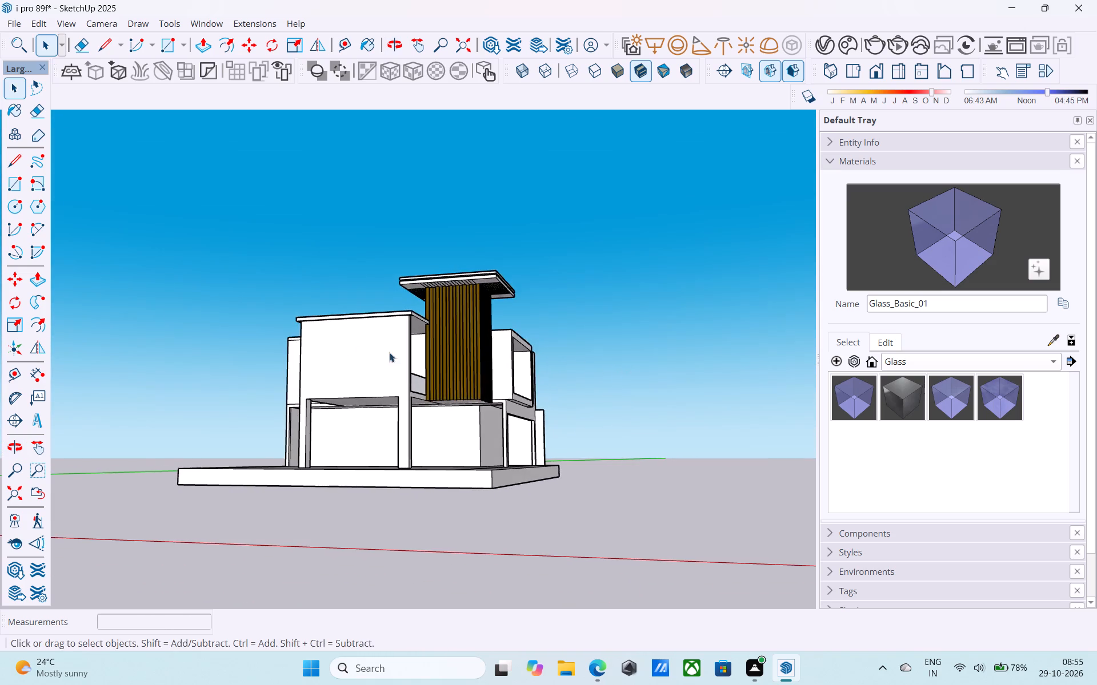
middle_drag(346, 344, 818, 304)
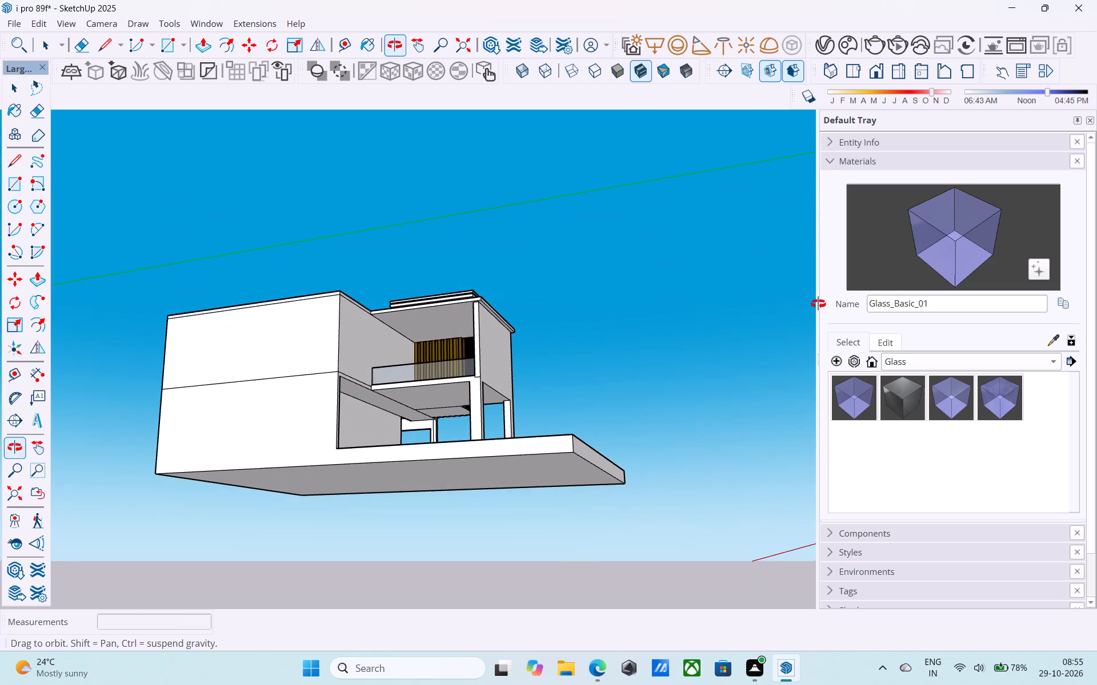
middle_drag(818, 304, 878, 308)
scroll(671, 345, up, 2)
scroll(387, 304, up, 6)
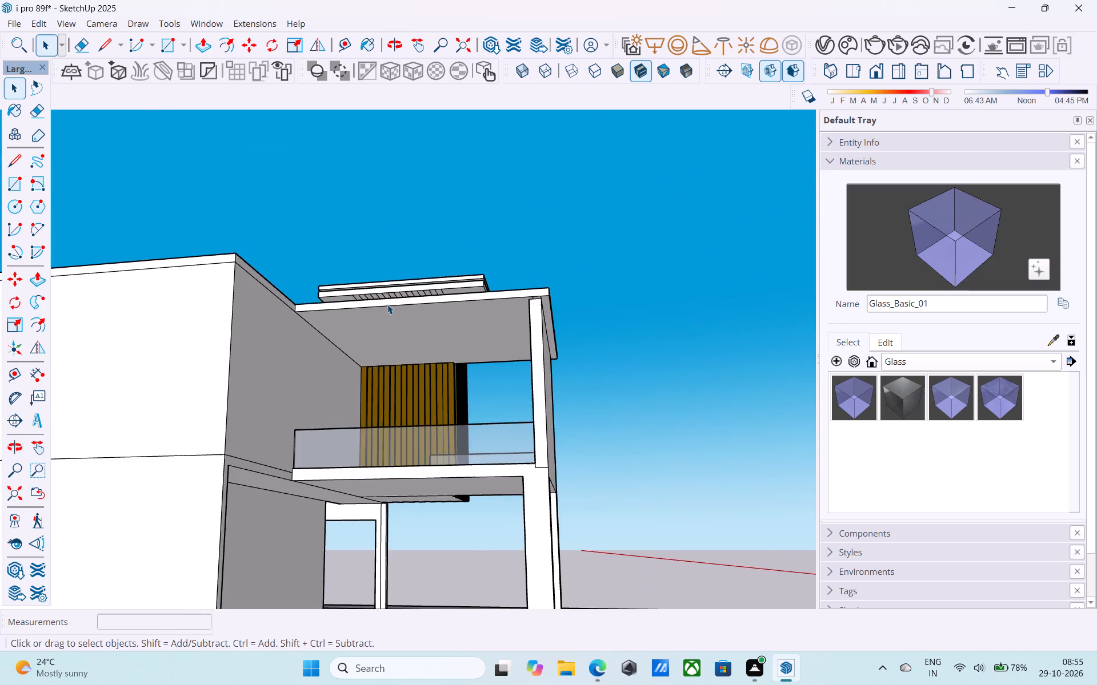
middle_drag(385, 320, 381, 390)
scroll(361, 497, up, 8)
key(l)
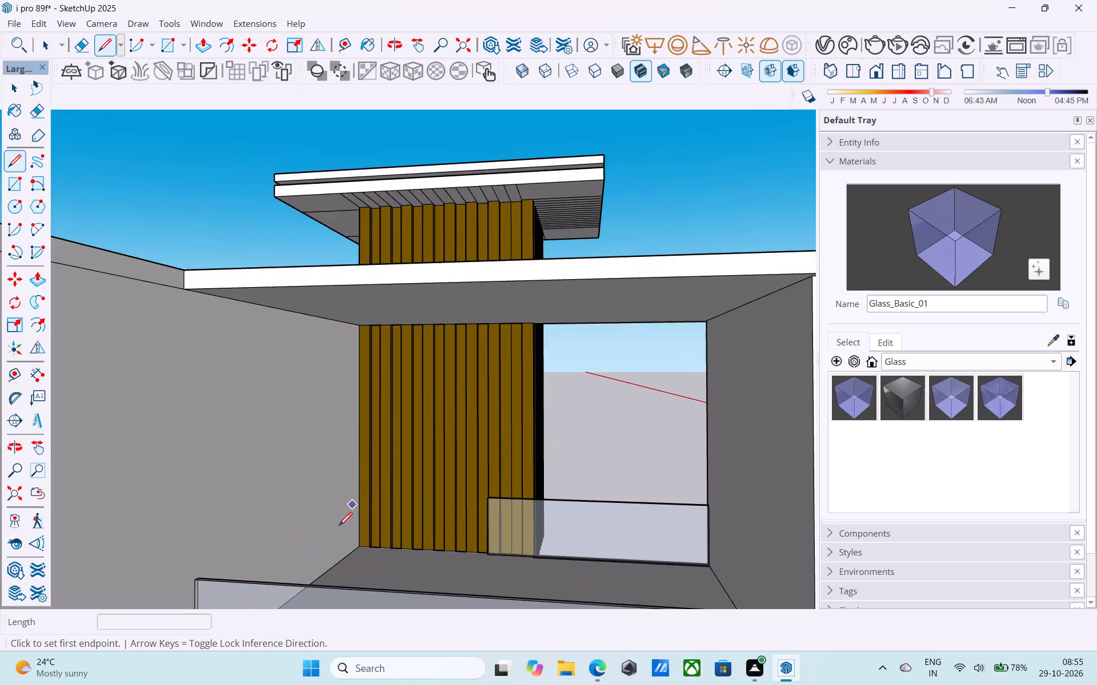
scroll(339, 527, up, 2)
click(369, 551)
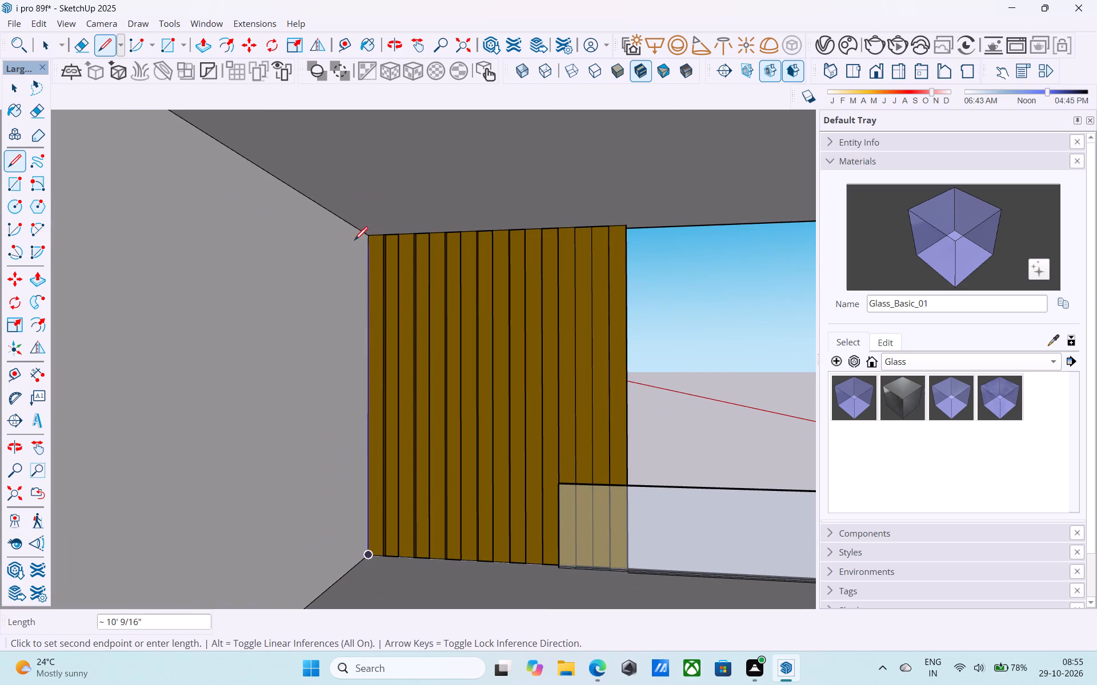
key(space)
Push/Pull the underside of the side bay's roof slab down 3".
scroll(310, 260, down, 9)
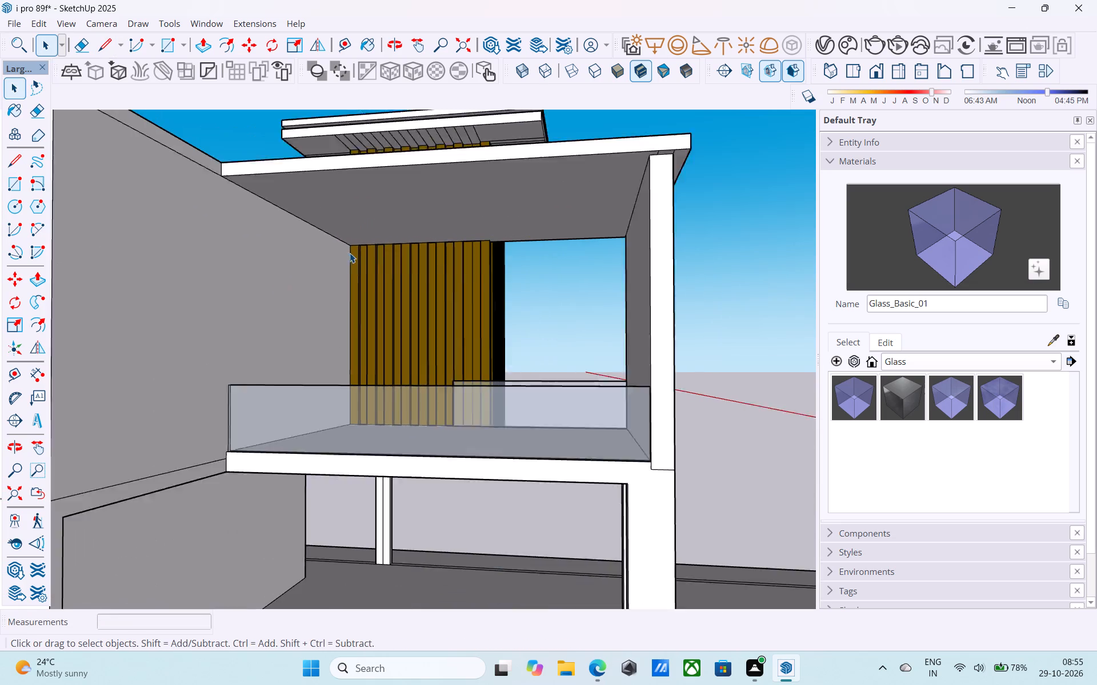
click(487, 220)
scroll(487, 219, up, 1)
double_click(487, 219)
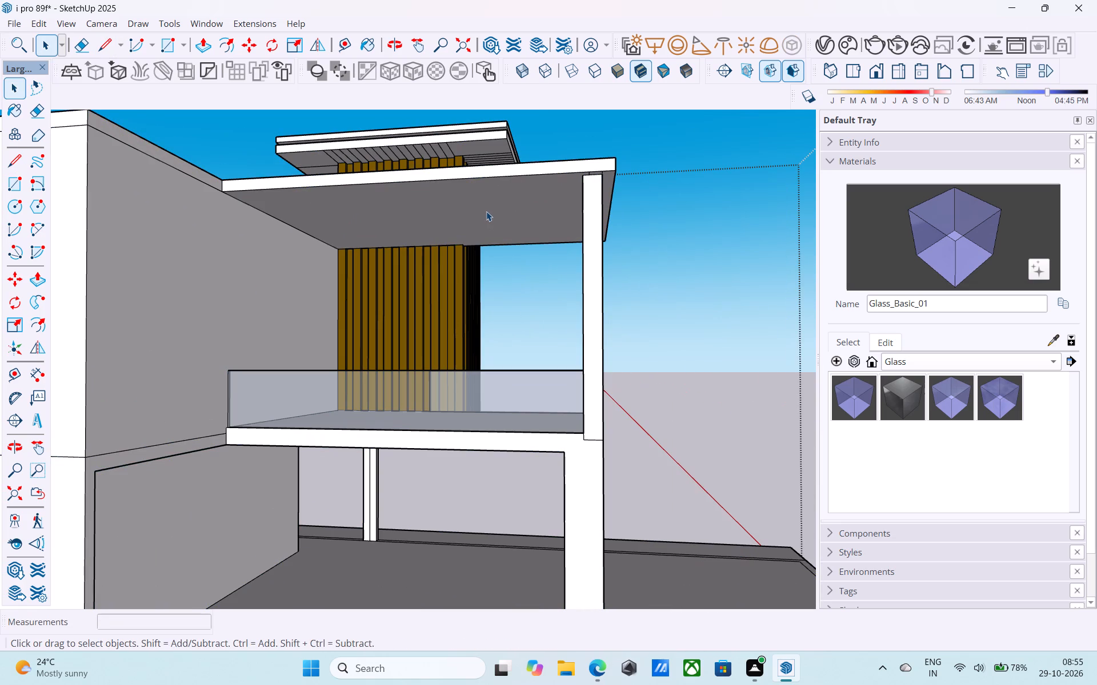
click(486, 211)
key(p)
click(486, 211)
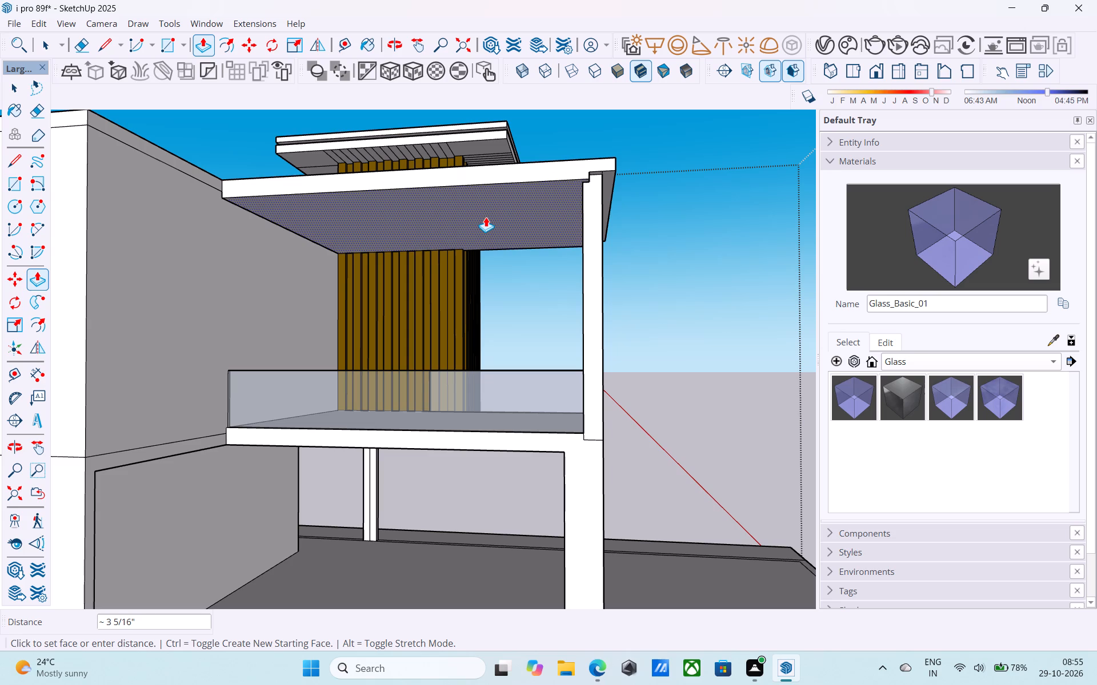
text(3")
key(Return)
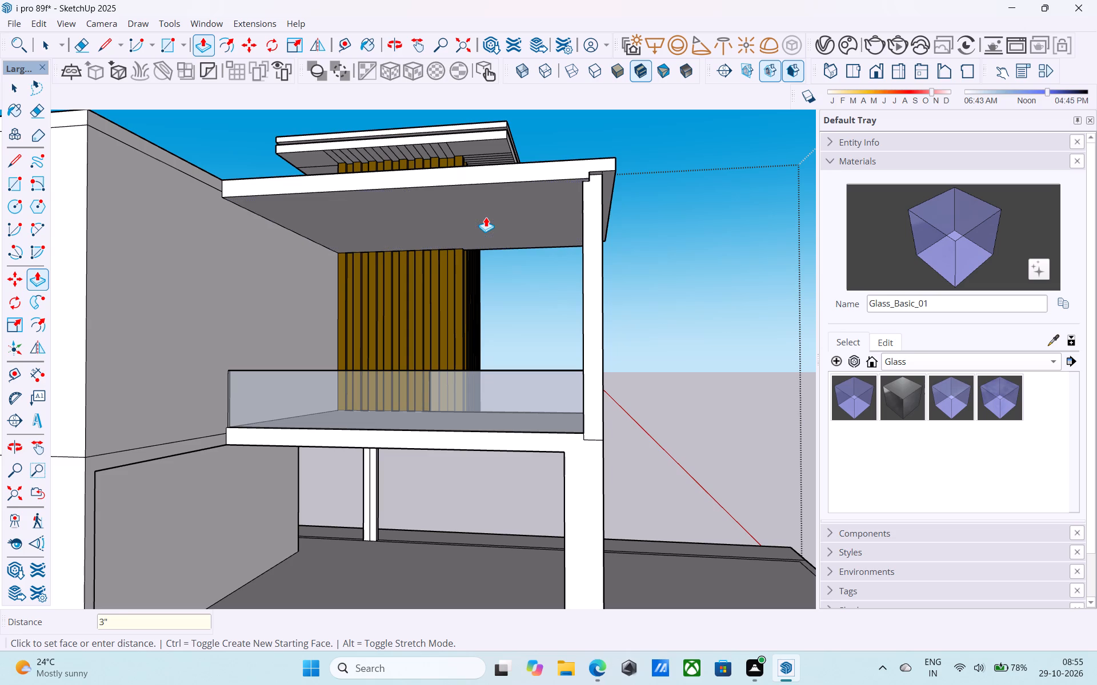
key(space)
Push/Pull the lowered underside's end face outward over the column in two 6" pulls to the roof slab's outer edge.
middle_drag(556, 196, 469, 214)
scroll(390, 224, up, 8)
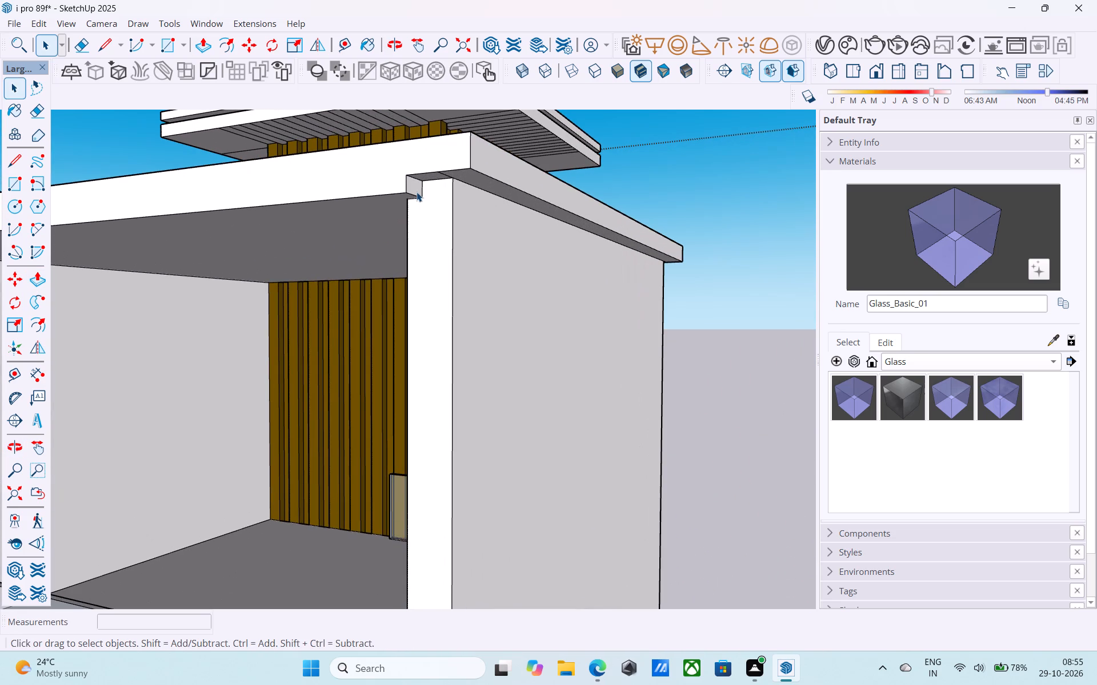
click(417, 192)
key(p)
click(417, 192)
click(474, 156)
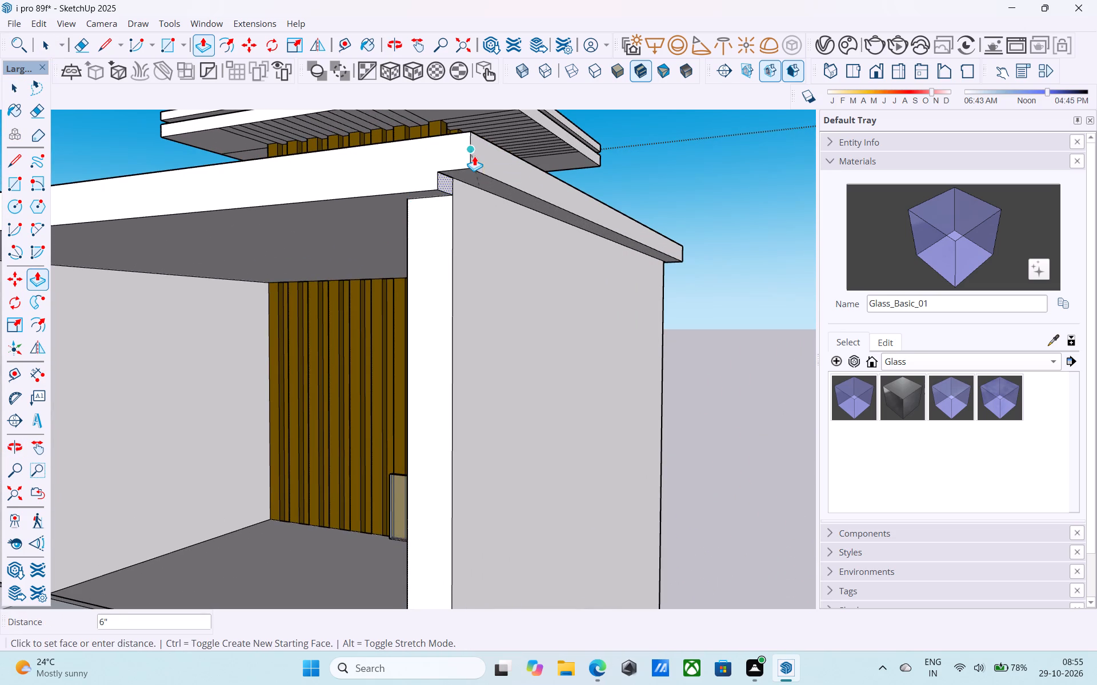
click(441, 181)
click(469, 156)
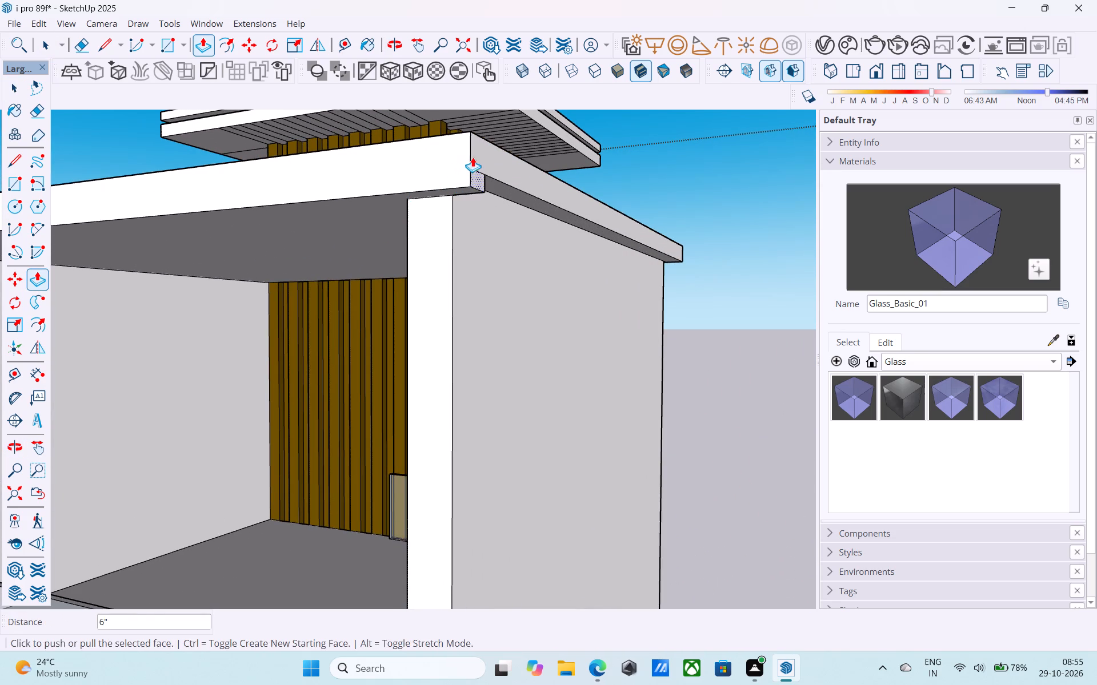
Push/Pull the inner end face of the lowered strip under the roof slab along the side wall toward the slab's opposite edge.
key(space)
middle_drag(491, 162, 0, 172)
scroll(494, 192, up, 2)
click(479, 196)
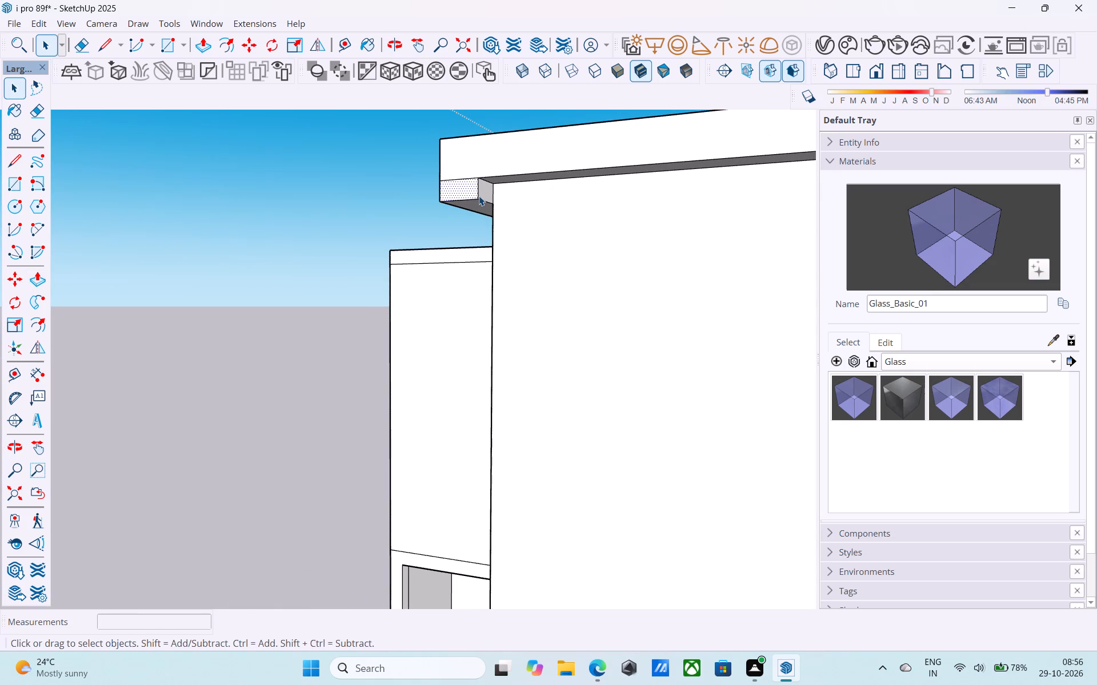
click(479, 195)
click(480, 191)
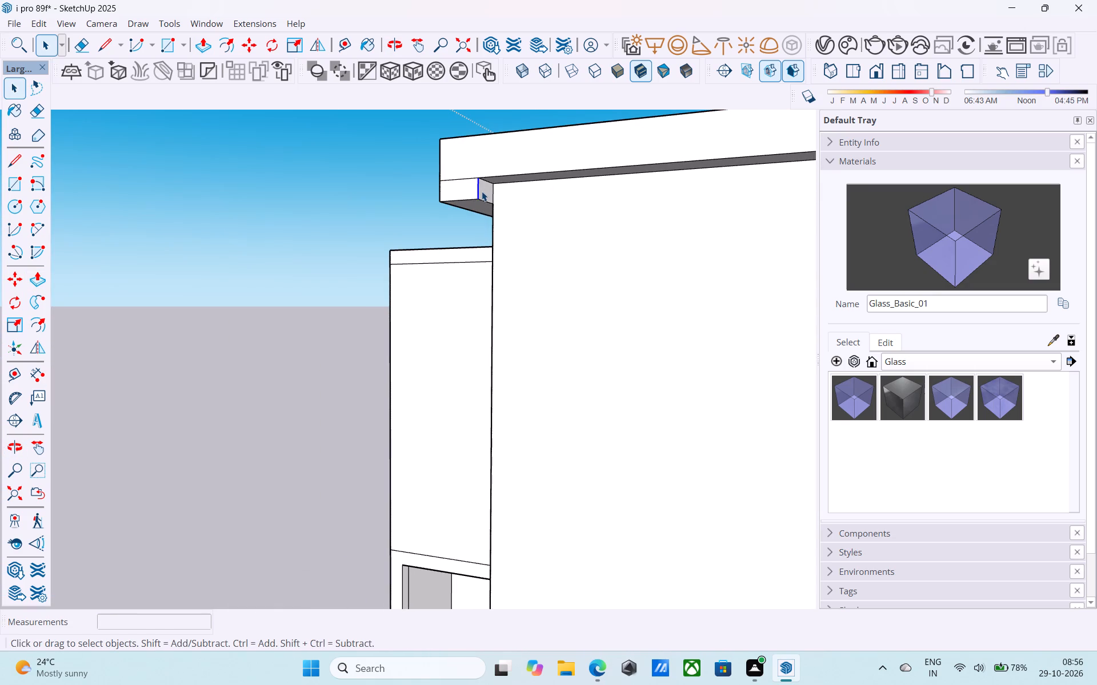
click(483, 191)
key(p)
click(483, 191)
scroll(483, 191, down, 10)
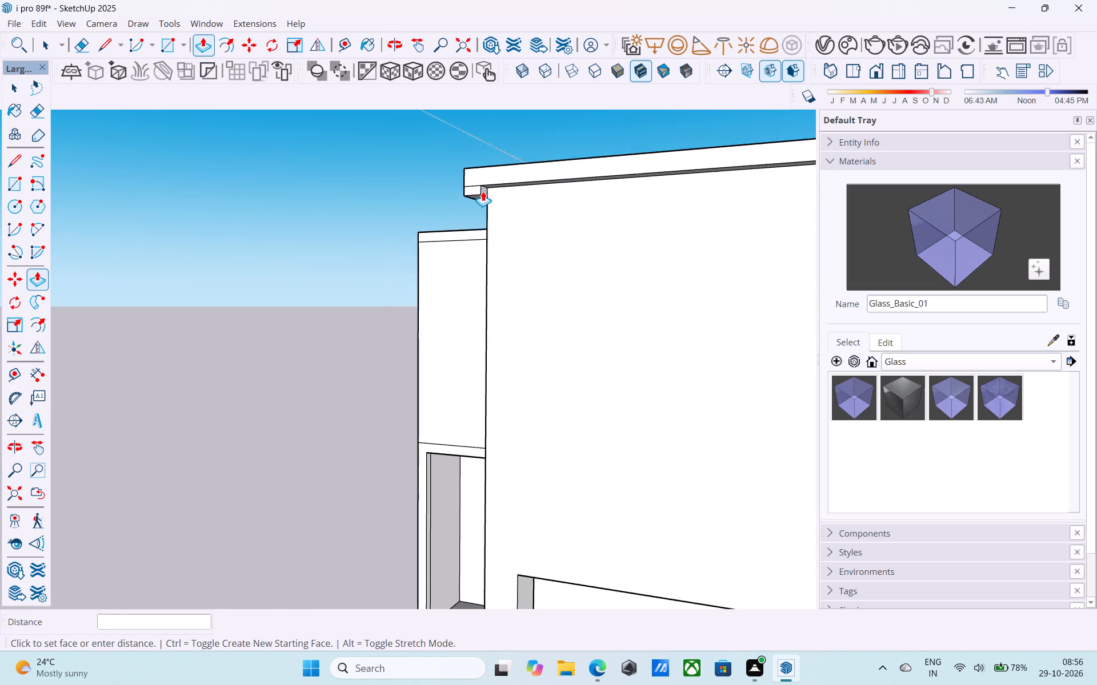
scroll(483, 191, down, 11)
middle_drag(751, 205, 588, 240)
scroll(487, 240, up, 5)
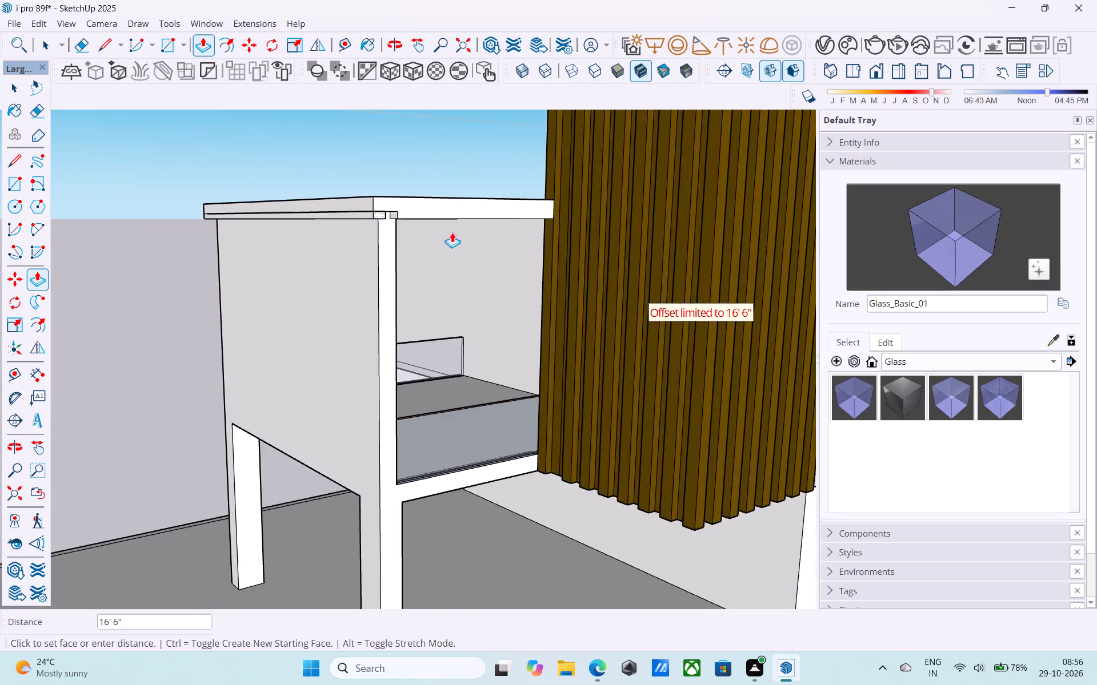
scroll(452, 232, up, 7)
click(375, 202)
Push/Pull the face of the remaining notch above the corner column 6" to fill the gap in the slab edge.
key(space)
click(343, 194)
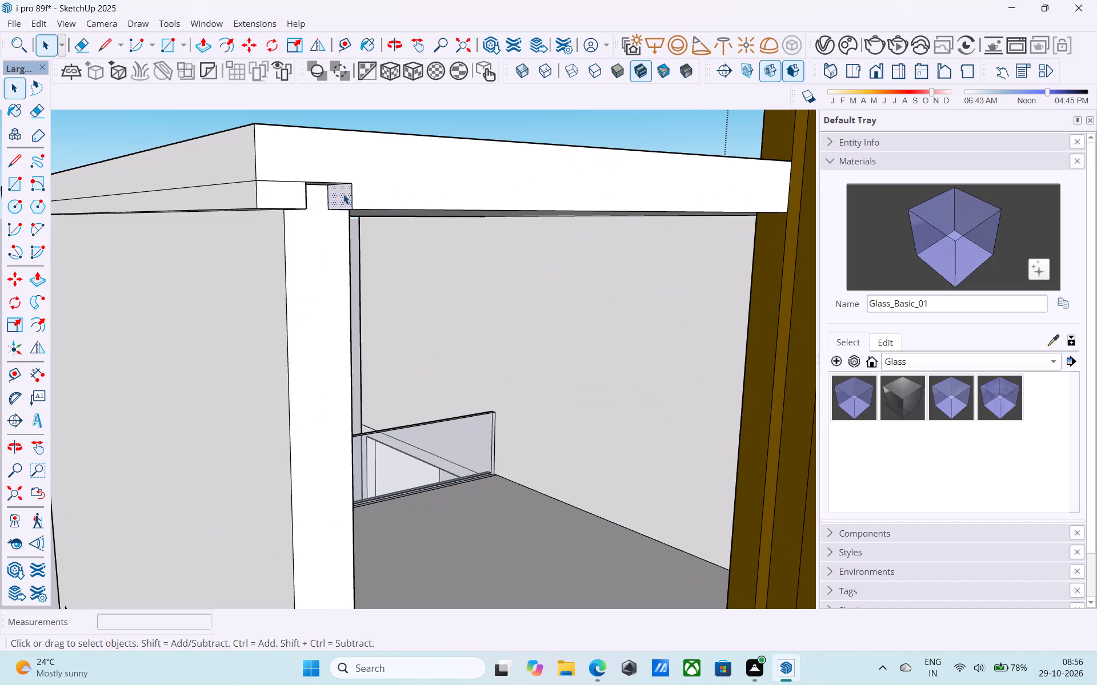
scroll(338, 195, up, 5)
key(p)
click(336, 196)
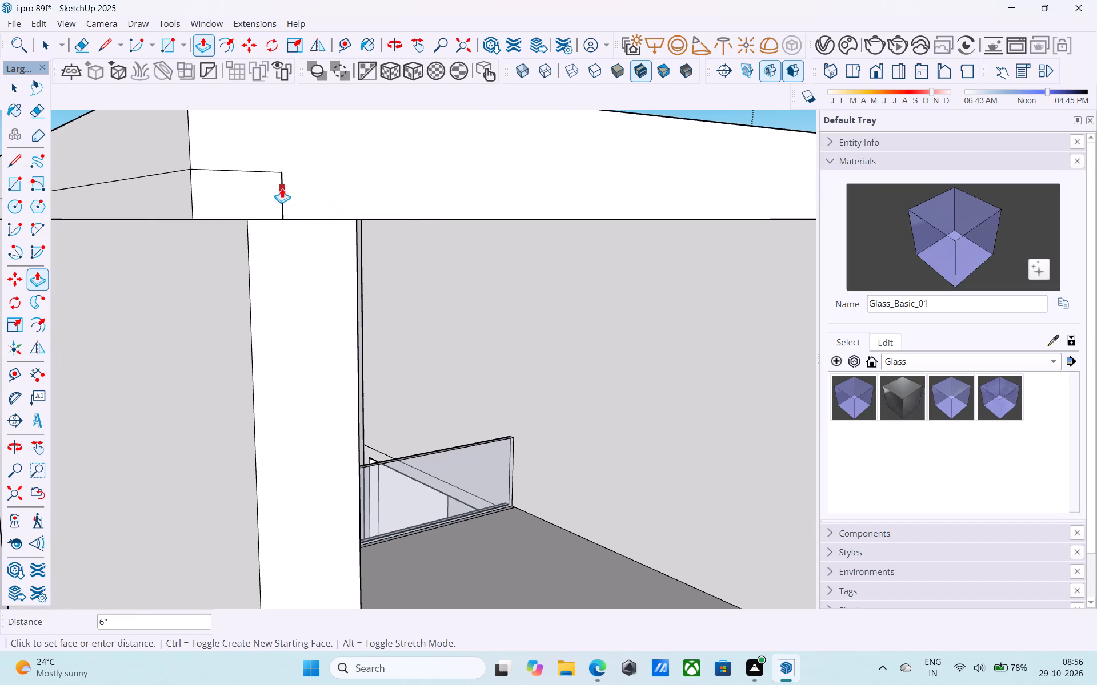
click(282, 188)
Erase the leftover seam lines on the roof slab's outer faces and underside around the corner column.
key(space)
key(e)
click(282, 188)
click(276, 175)
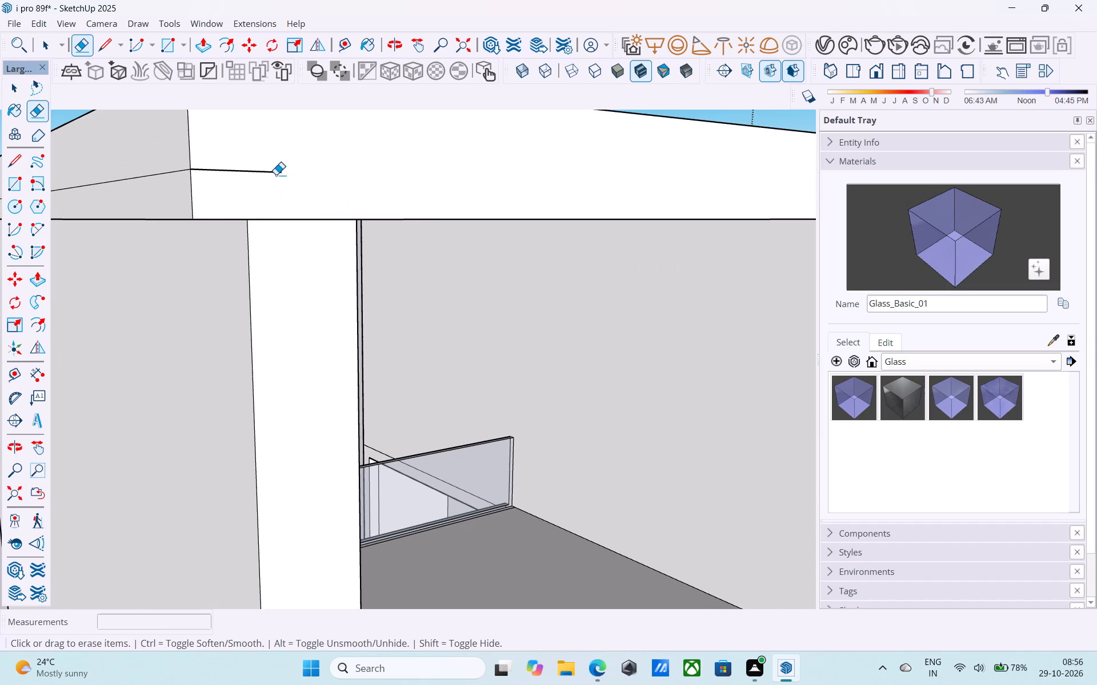
drag(274, 170, 269, 168)
scroll(342, 281, down, 8)
middle_drag(336, 295, 370, 232)
scroll(310, 238, up, 1)
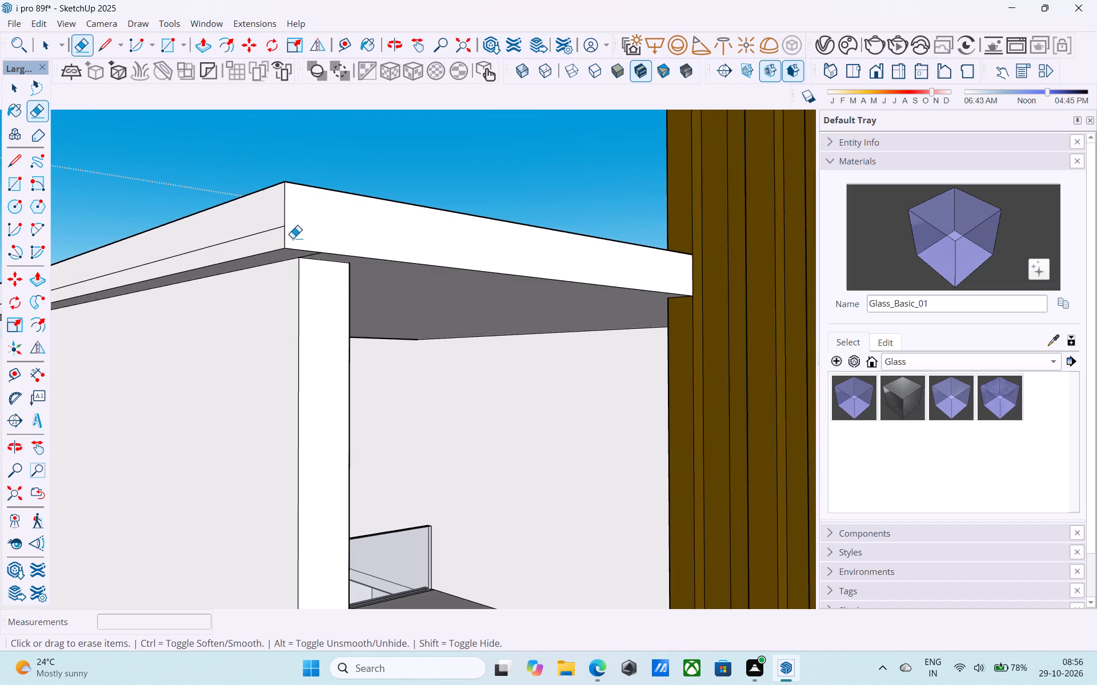
click(262, 233)
scroll(349, 251, down, 8)
middle_drag(351, 261, 334, 232)
scroll(329, 253, up, 4)
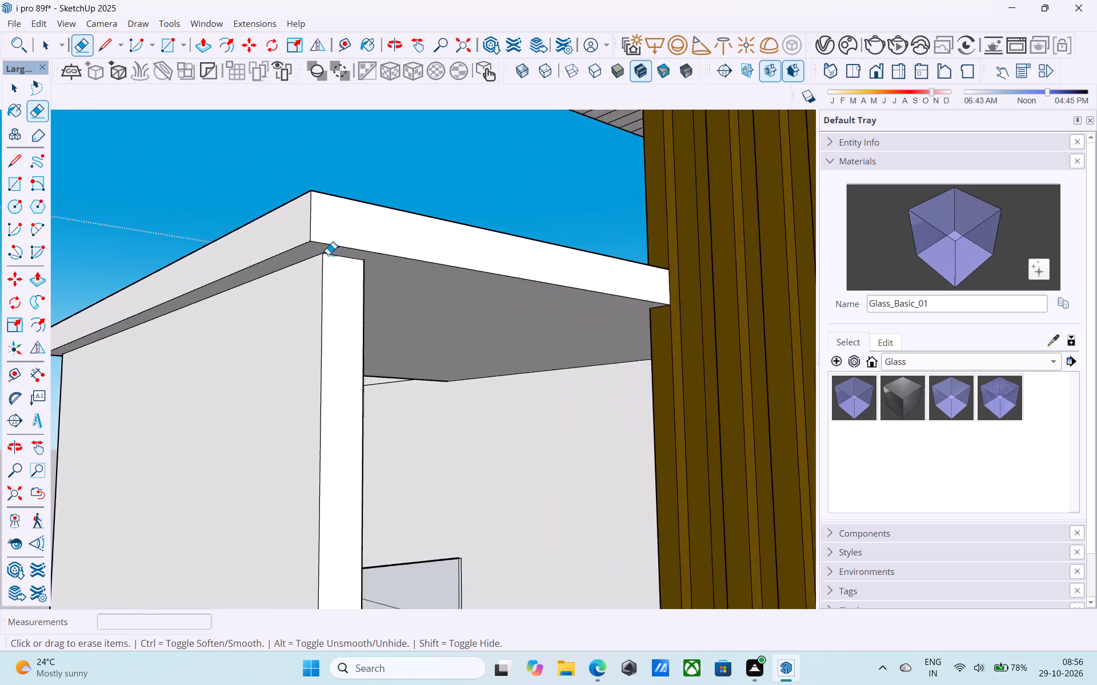
scroll(328, 255, up, 7)
click(334, 249)
key(space)
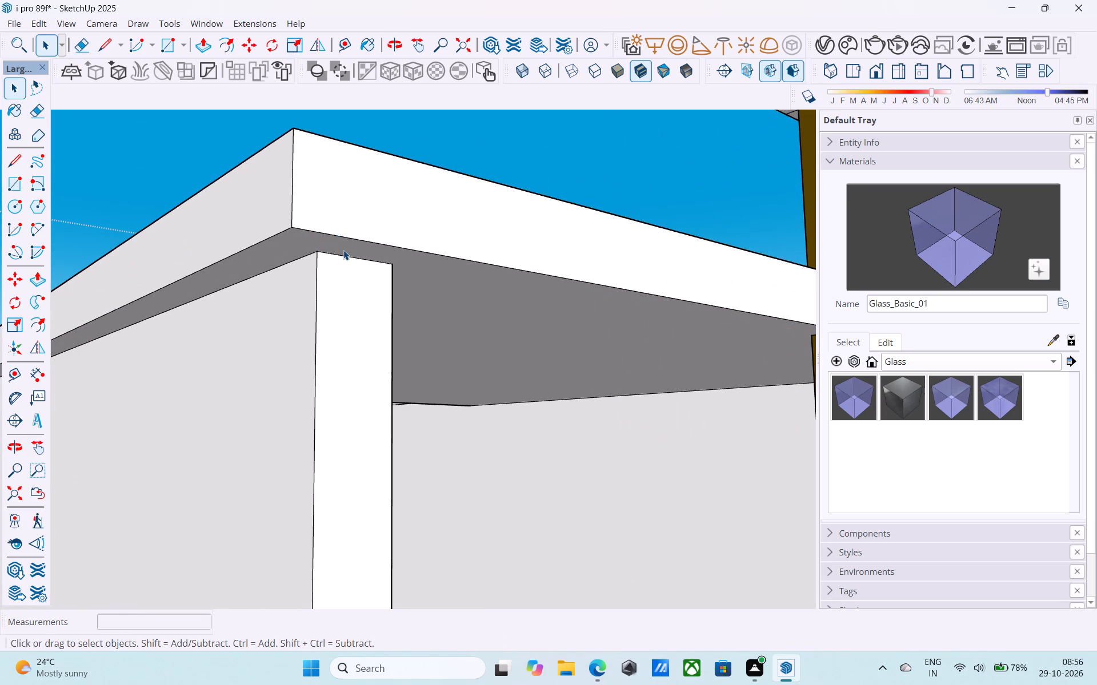
Place a horizontal guide on the side bay's outer wall 3' above the top edge of the lower opening.
scroll(343, 250, down, 4)
middle_drag(343, 252, 497, 274)
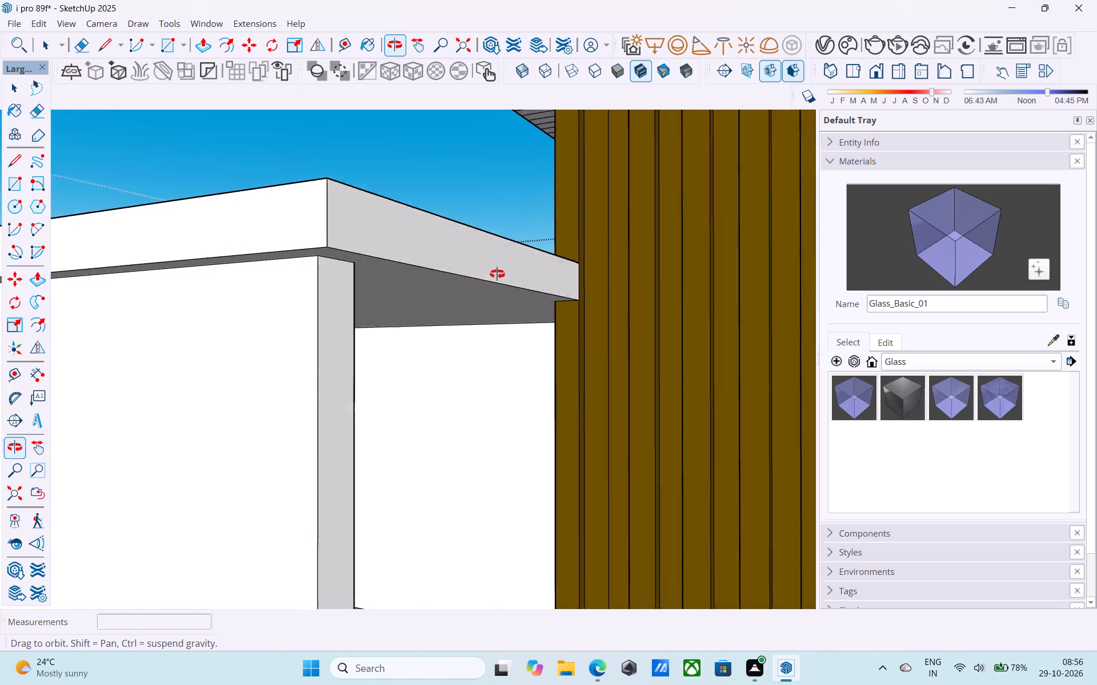
middle_drag(497, 274, 532, 247)
scroll(548, 263, down, 12)
middle_drag(475, 413, 467, 437)
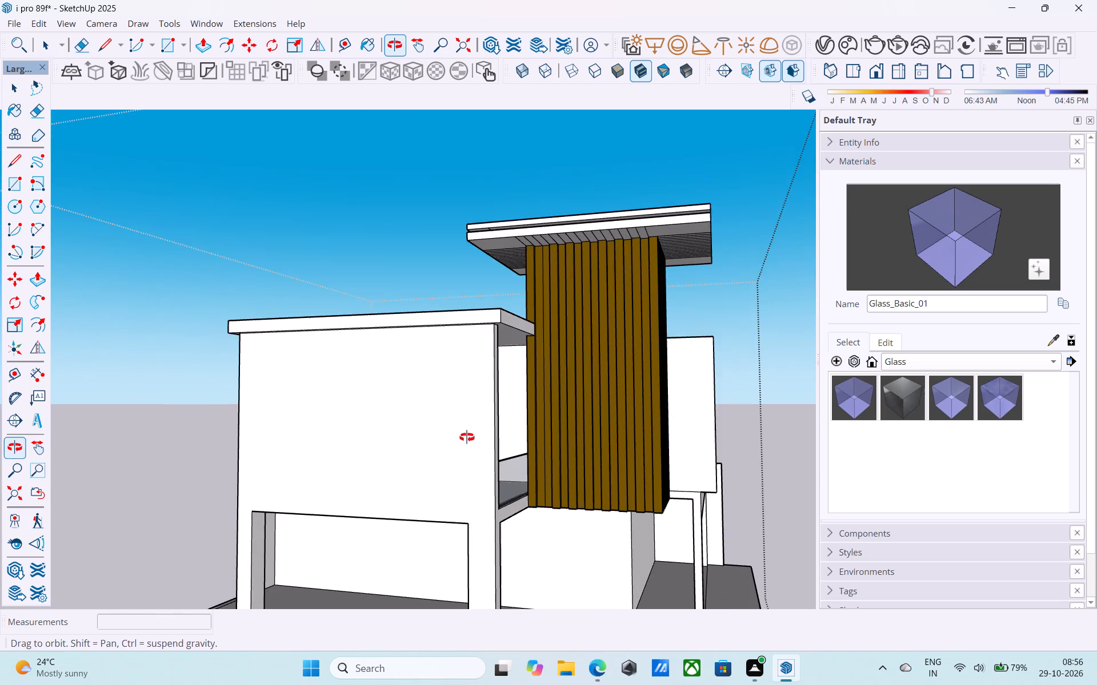
middle_drag(467, 437, 469, 438)
middle_drag(425, 472, 406, 473)
key(t)
scroll(391, 494, up, 3)
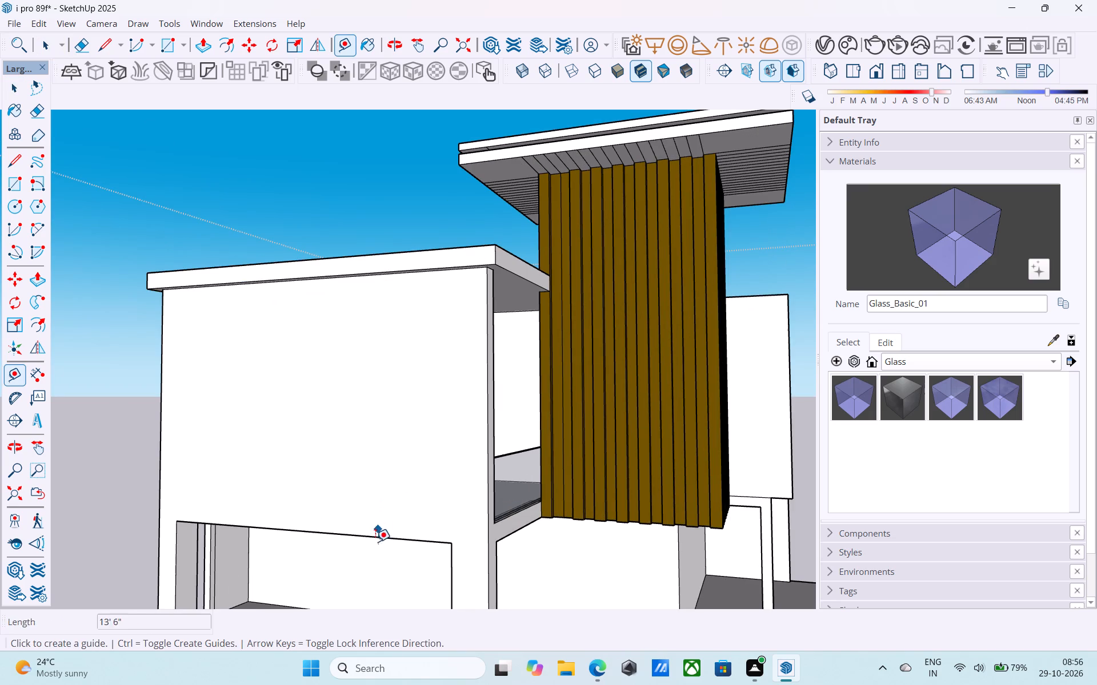
click(375, 539)
middle_drag(382, 497, 321, 477)
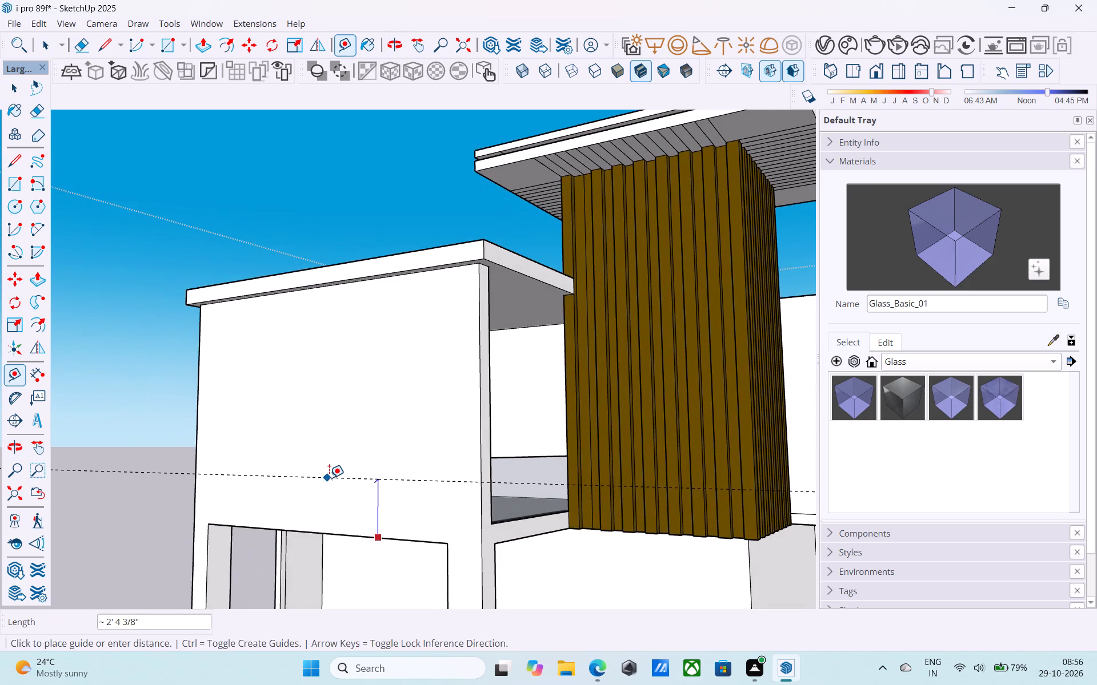
text(3')
key(Return)
key(space)
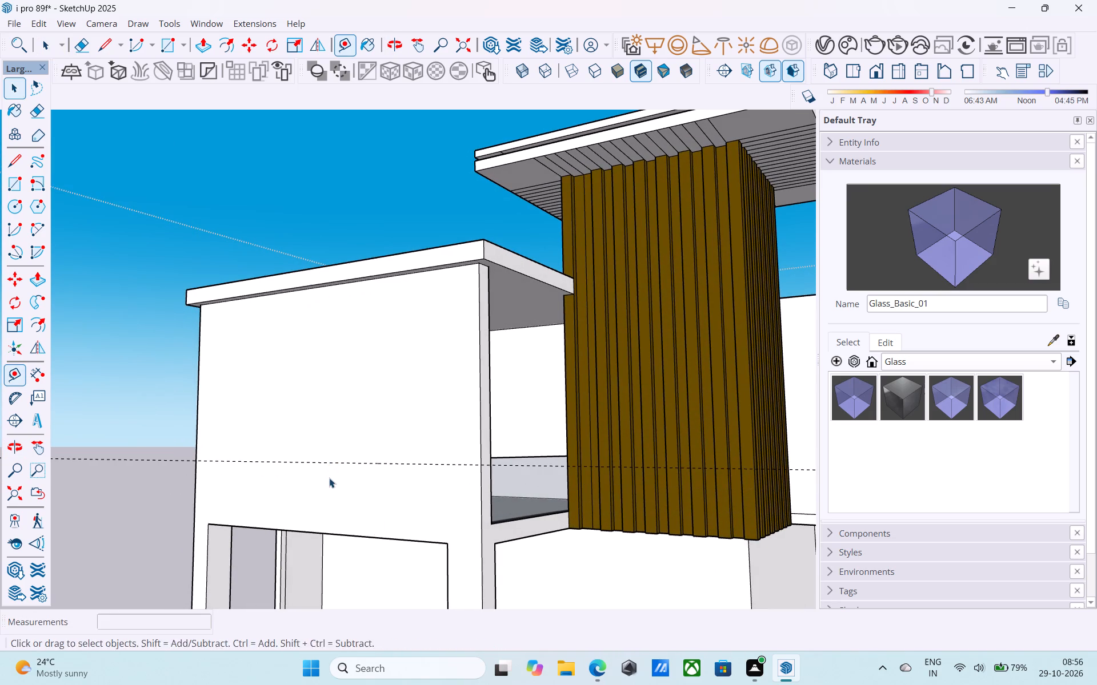
Draw a line along the guide across the full width of the side bay's outer wall.
middle_drag(329, 478, 466, 507)
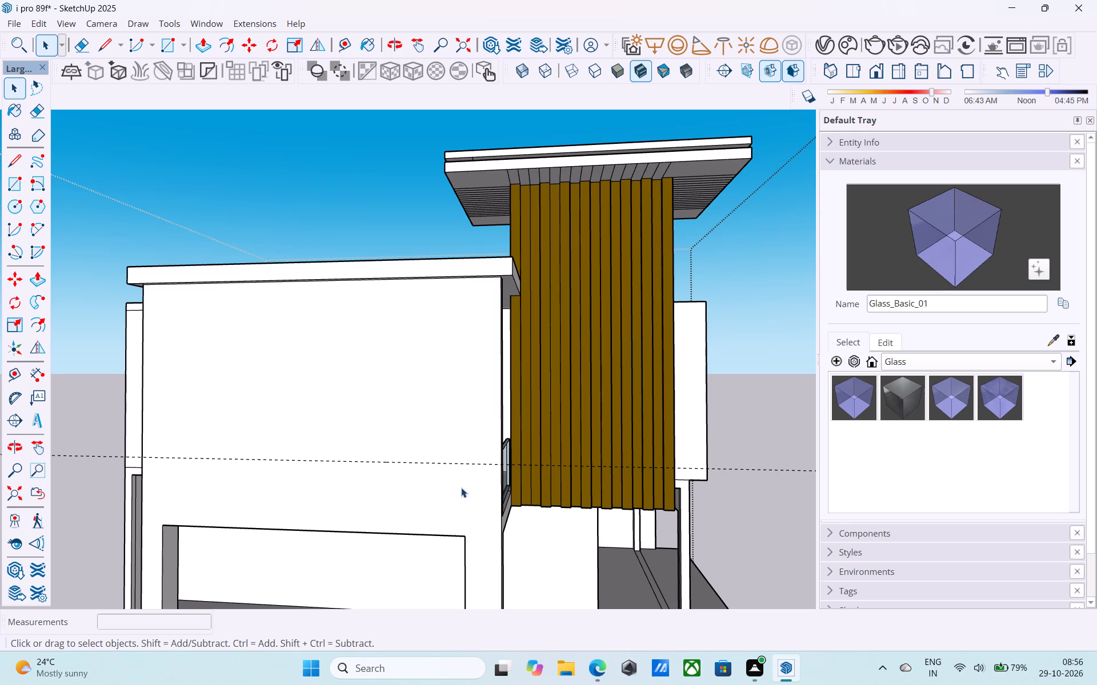
key(l)
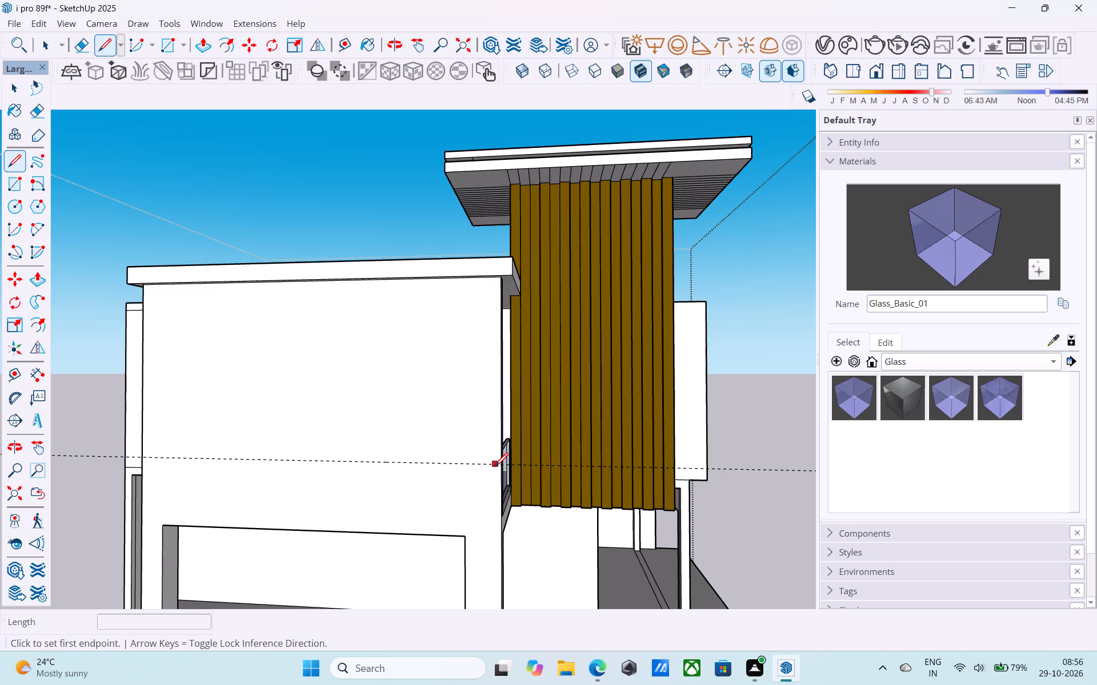
click(500, 466)
middle_drag(125, 459, 327, 465)
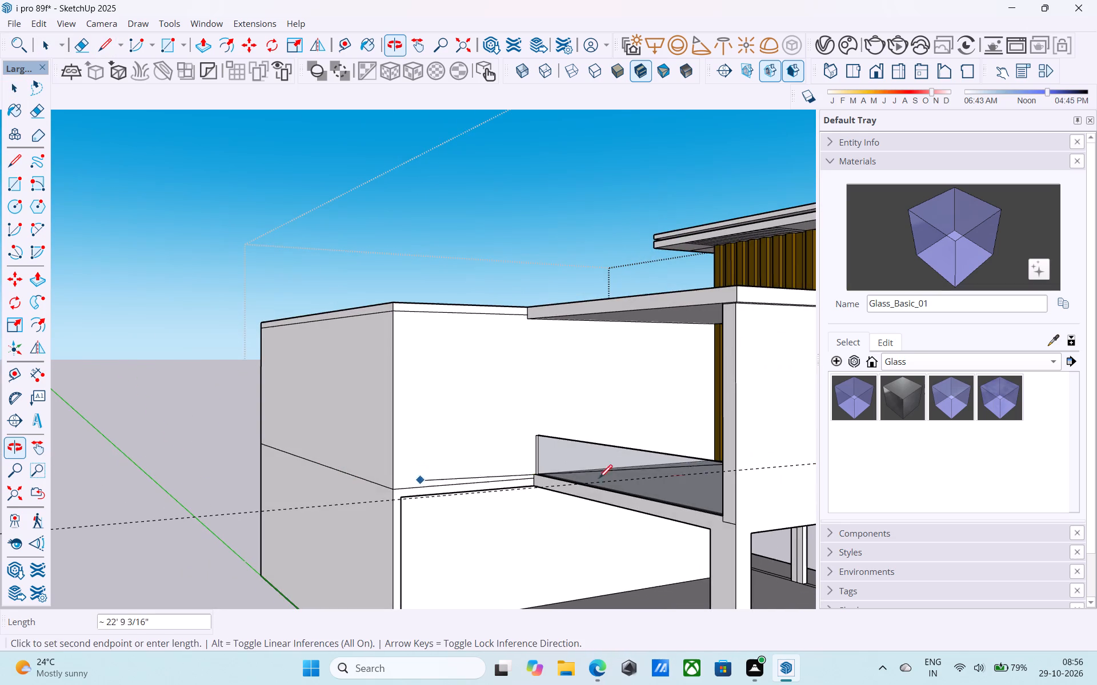
shift+middle_drag(687, 466, 481, 502)
scroll(494, 508, up, 9)
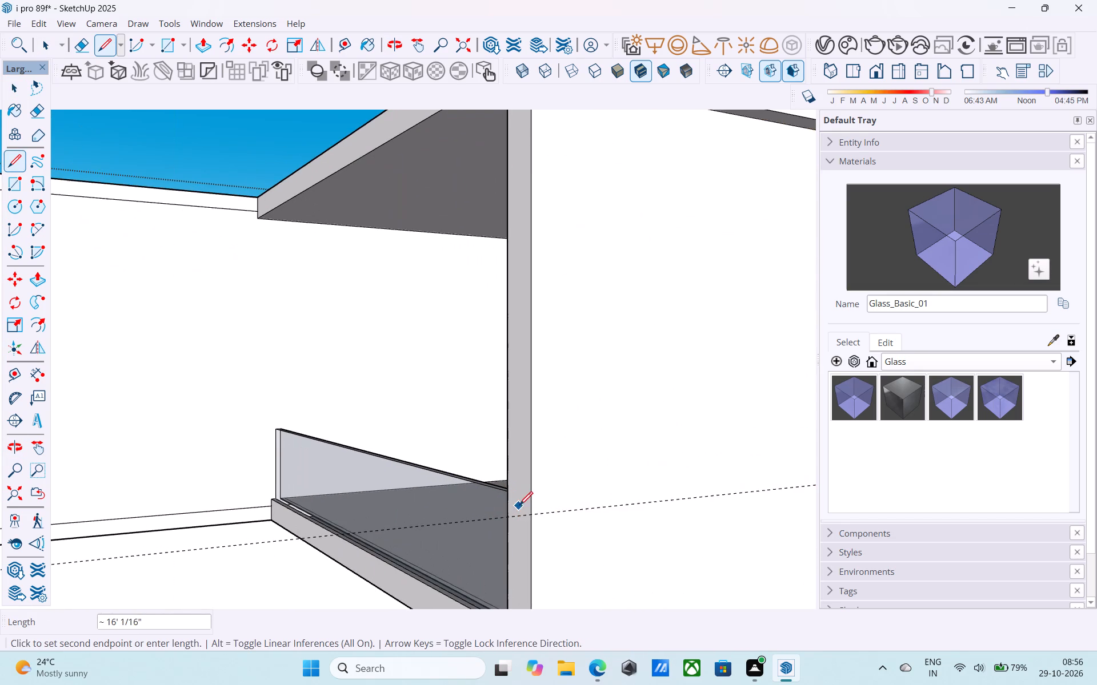
click(532, 515)
Offset the outline of the wall face above the new line inward by 1'.
scroll(581, 404, down, 2)
shift+middle_drag(581, 404, 294, 495)
key(space)
click(373, 469)
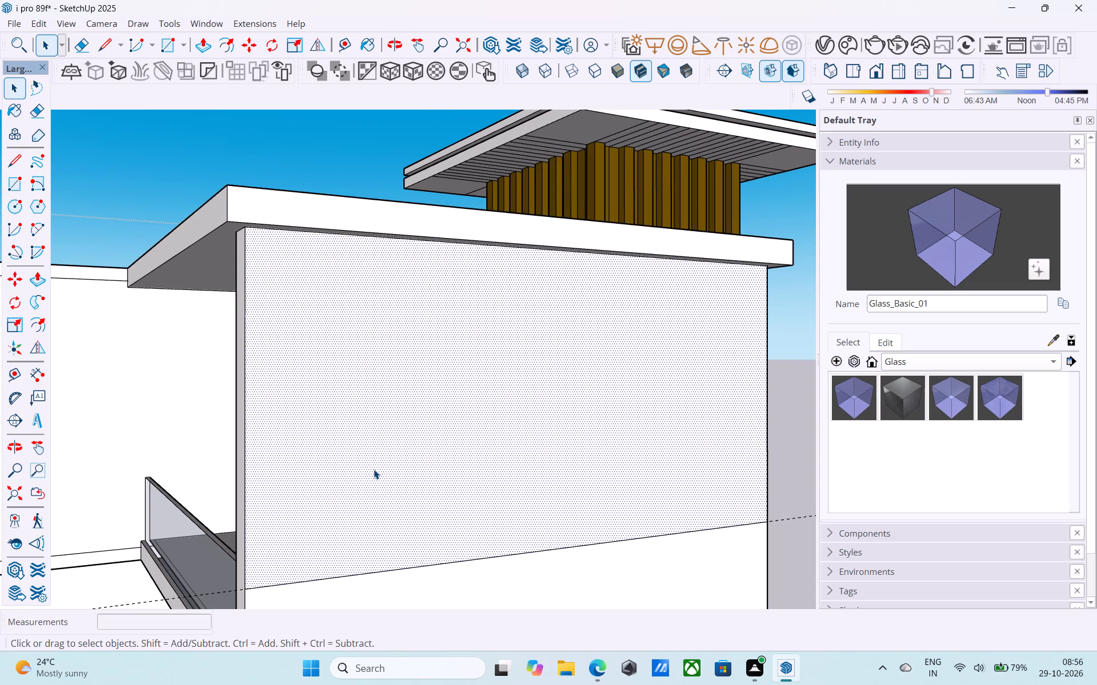
key(f)
click(374, 469)
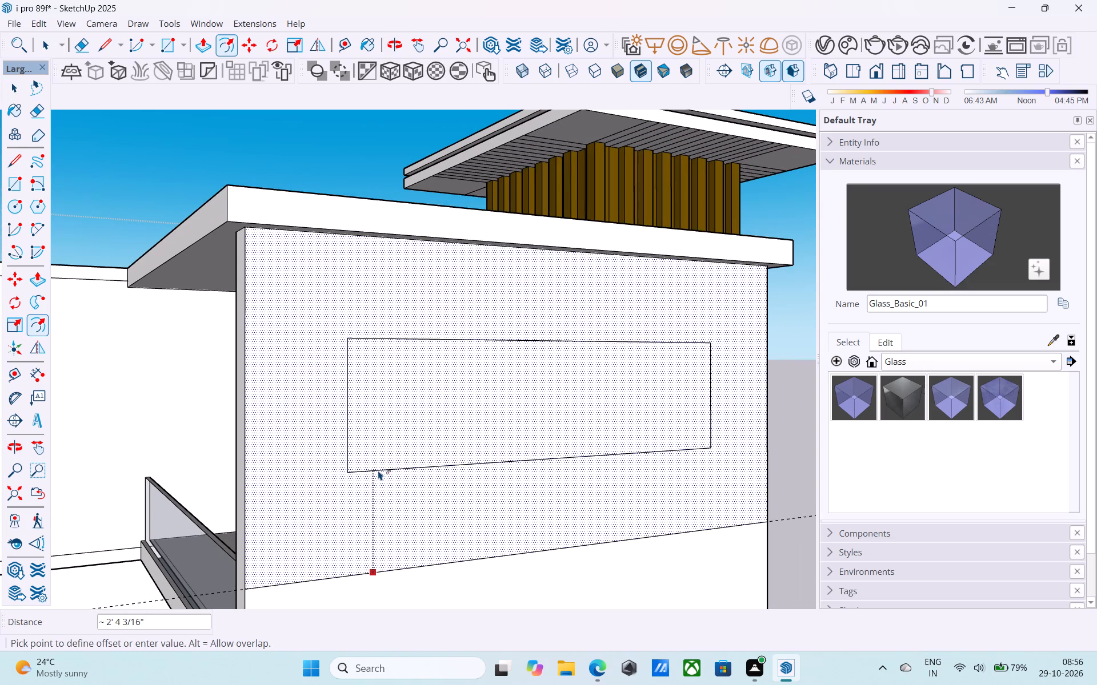
text(1')
key(Return)
text(2')
key(Return)
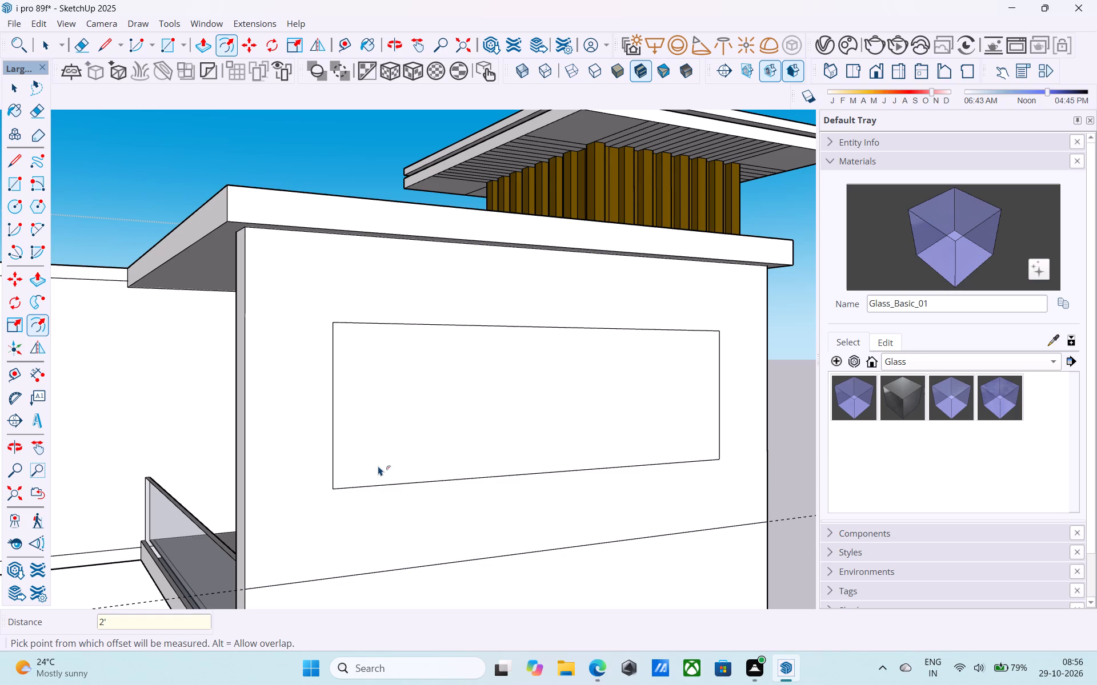
text(1')
key(Return)
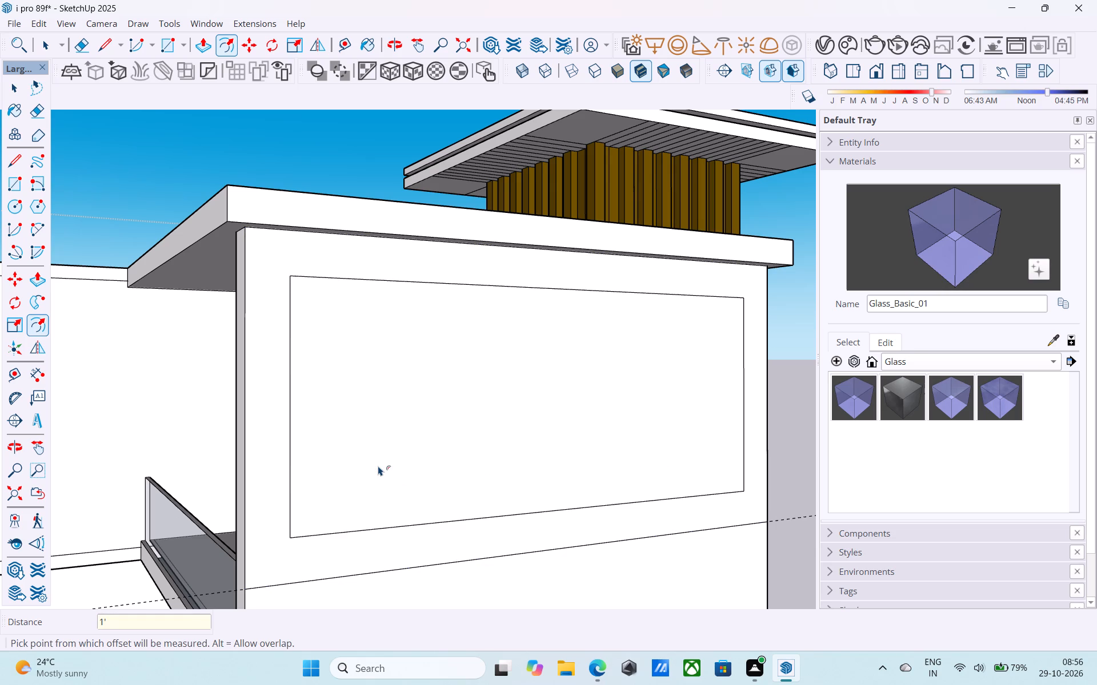
Copy the offset rectangle's vertical edge farthest from the fluted shaft 2' inward along its bottom edge.
scroll(378, 466, down, 1)
key(space)
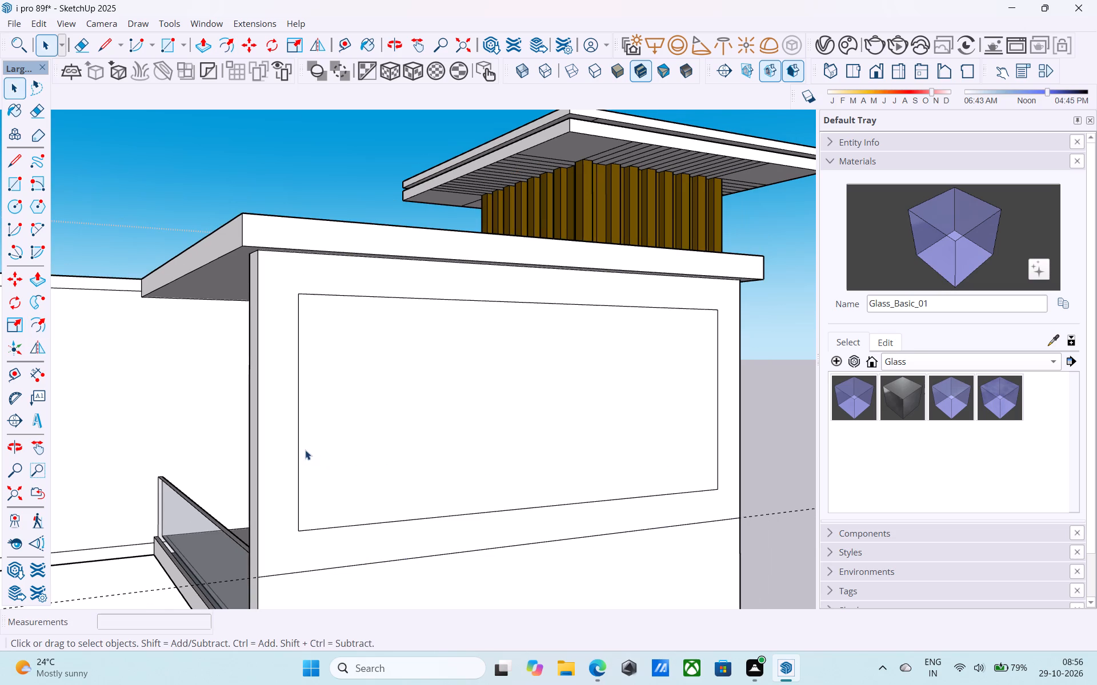
click(301, 448)
key(m)
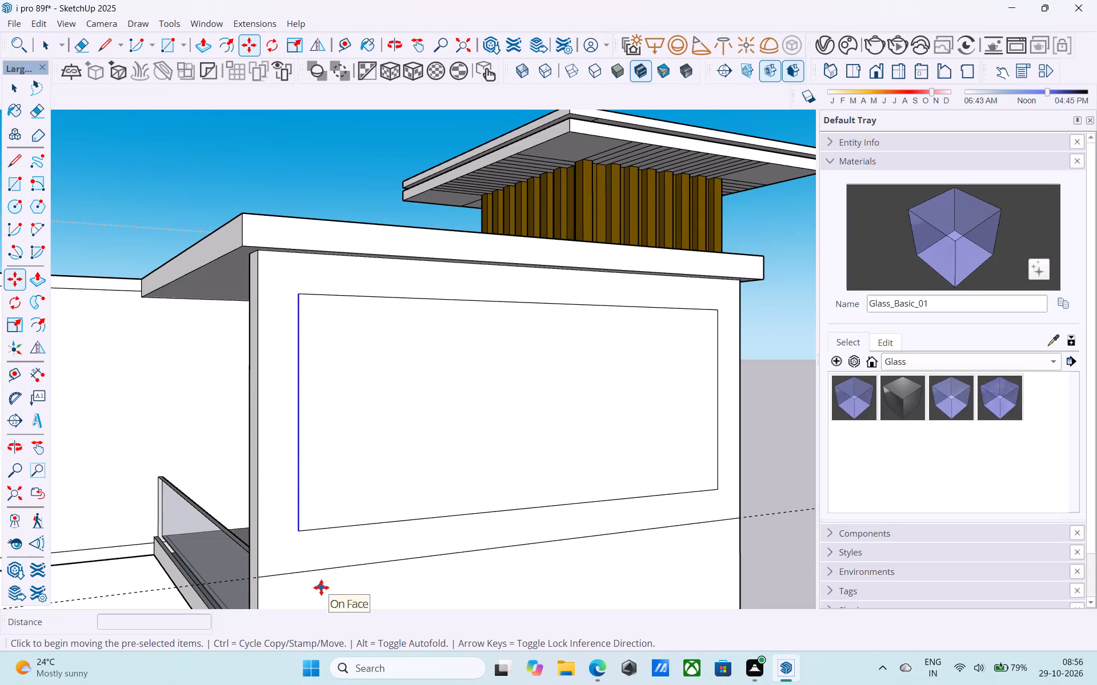
click(299, 531)
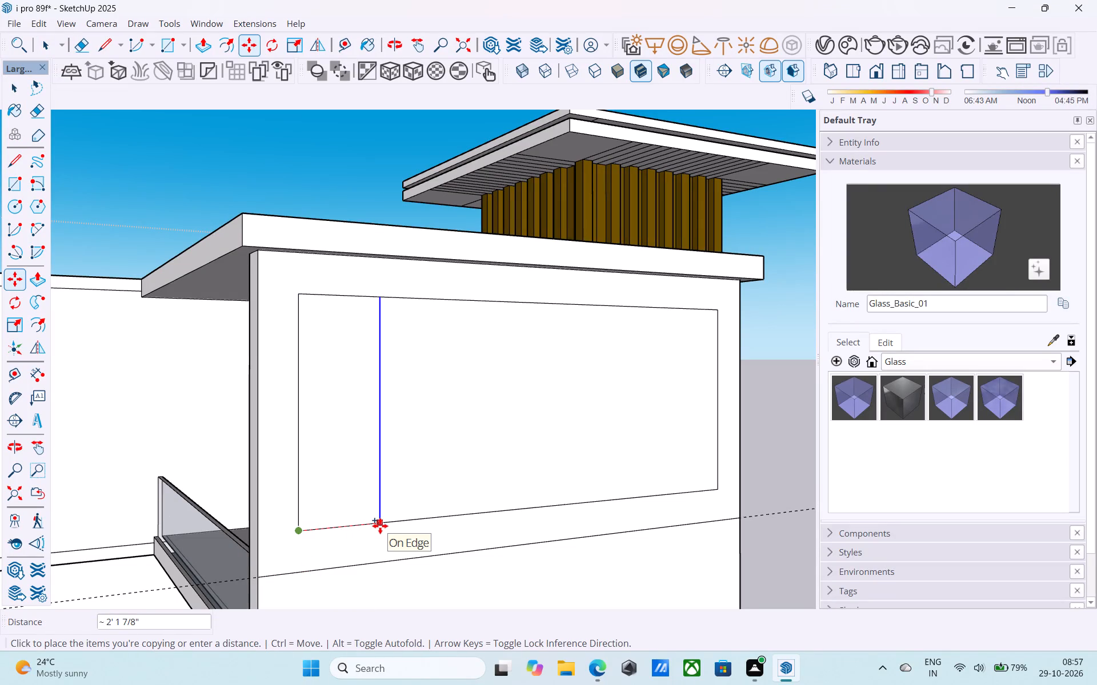
text(1')
key(Return)
text(2')
key(Return)
Copy the offset rectangle's vertical edge nearest the fluted shaft 2' inward.
middle_drag(379, 526, 262, 498)
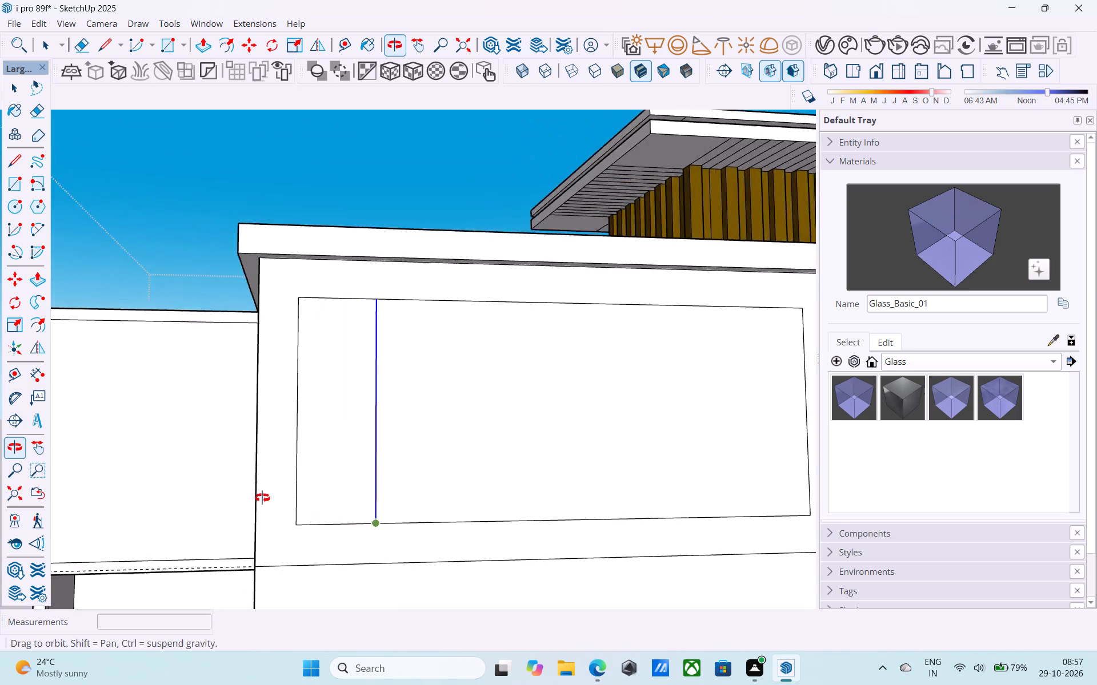
middle_drag(262, 498, 178, 481)
scroll(164, 440, down, 5)
scroll(427, 474, down, 1)
middle_drag(426, 476, 434, 515)
scroll(479, 522, up, 3)
key(space)
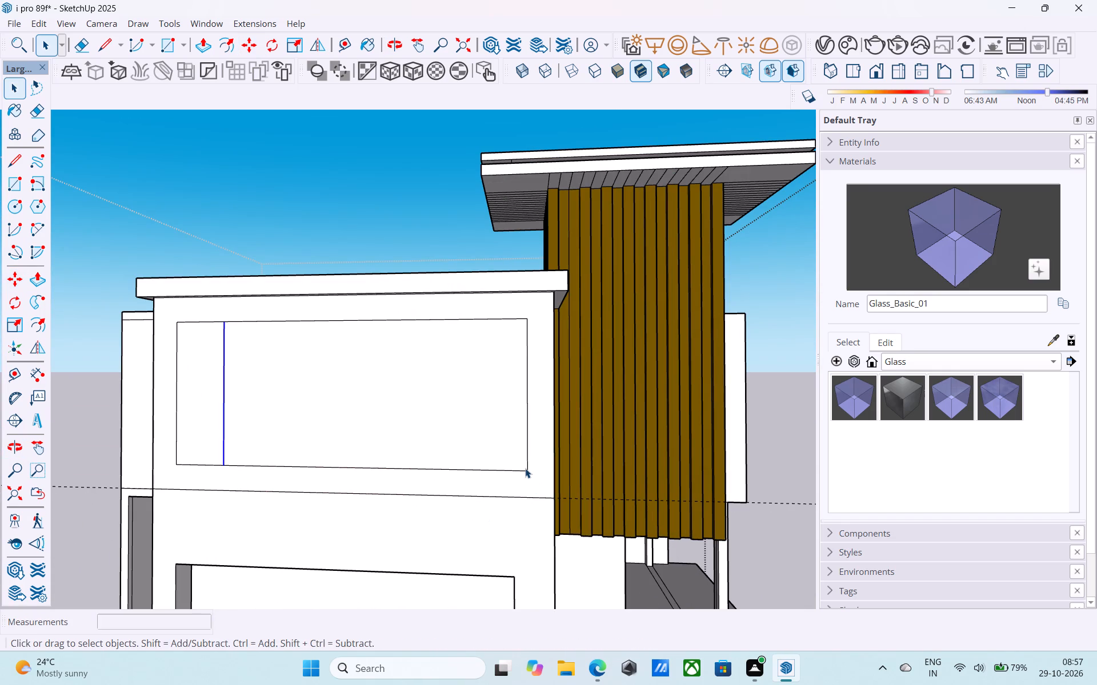
click(528, 461)
key(m)
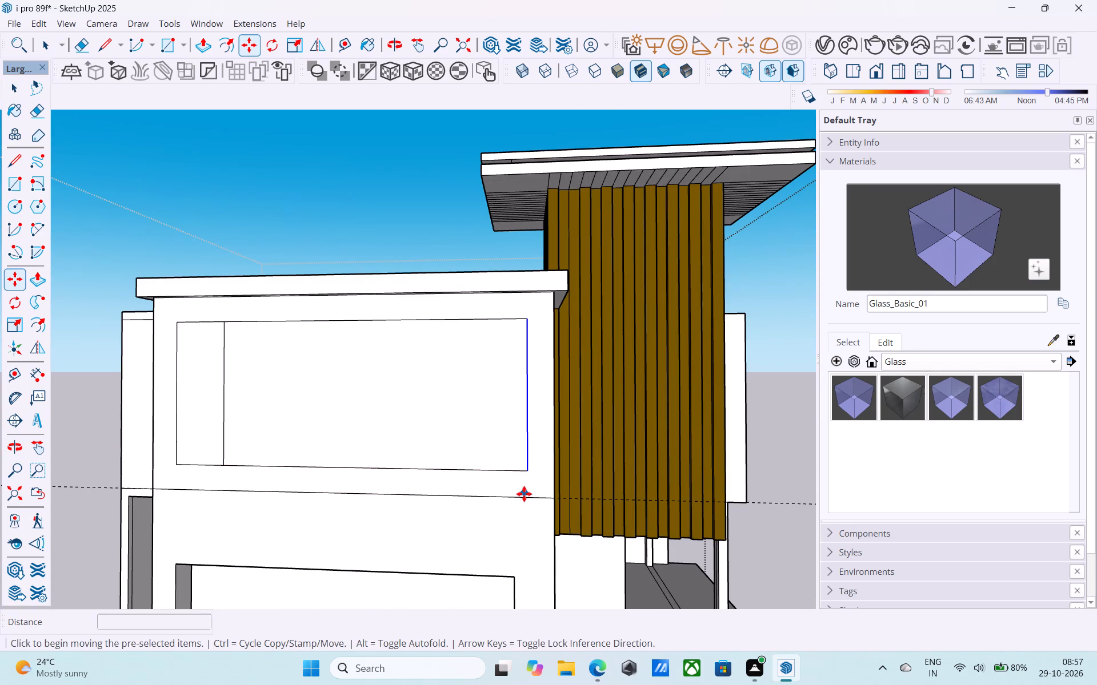
click(527, 473)
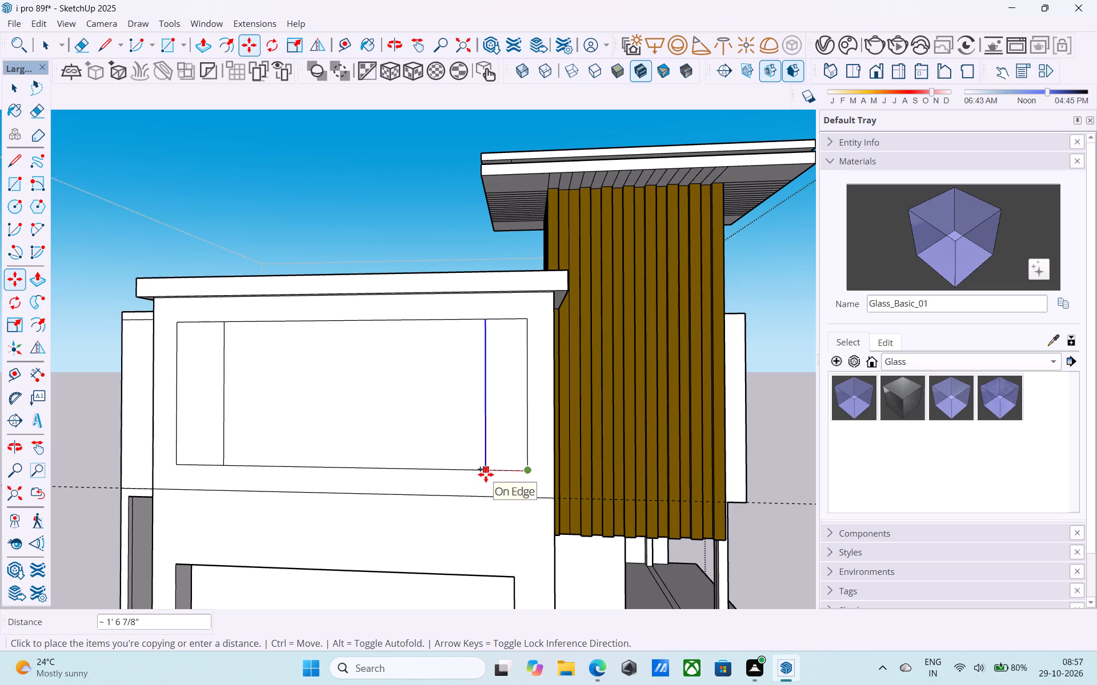
text(2')
key(Return)
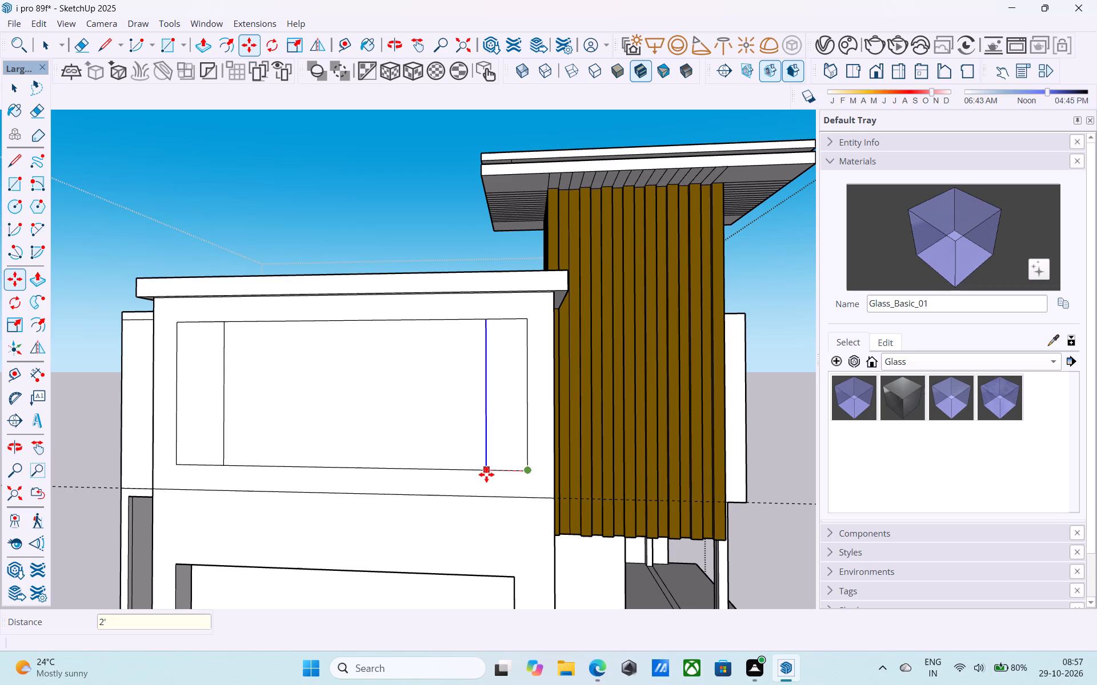
Erase the offset rectangle's outer vertical edges and the leftover horizontal segments beyond the two copied edges.
key(e)
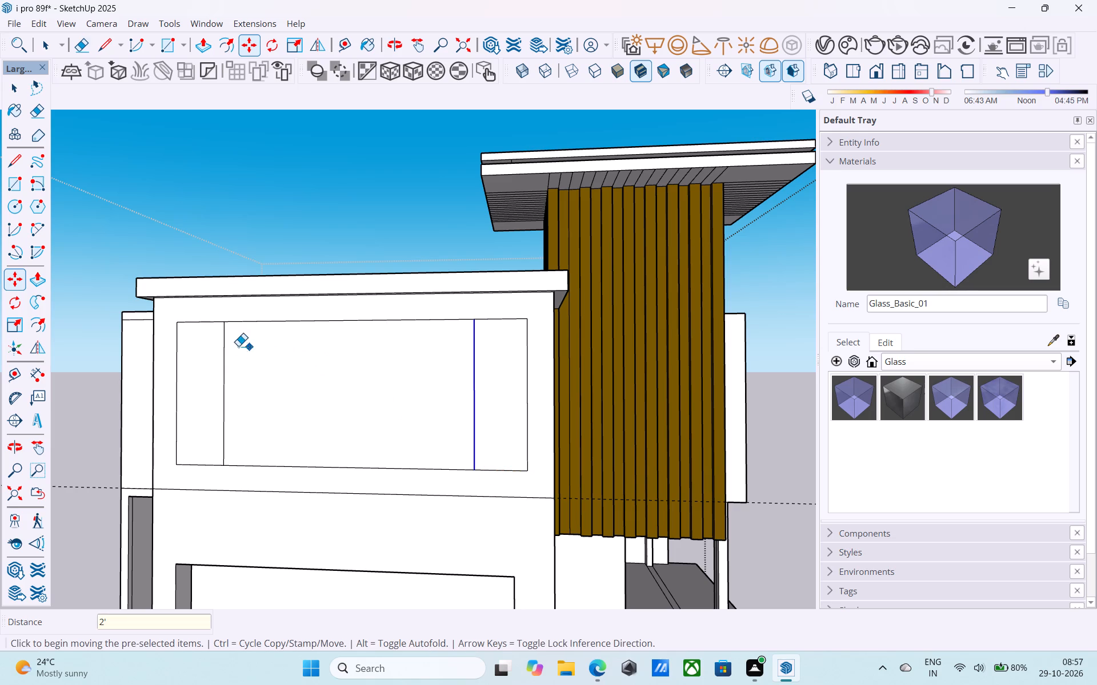
drag(185, 313, 189, 343)
drag(189, 343, 164, 390)
drag(182, 442, 191, 481)
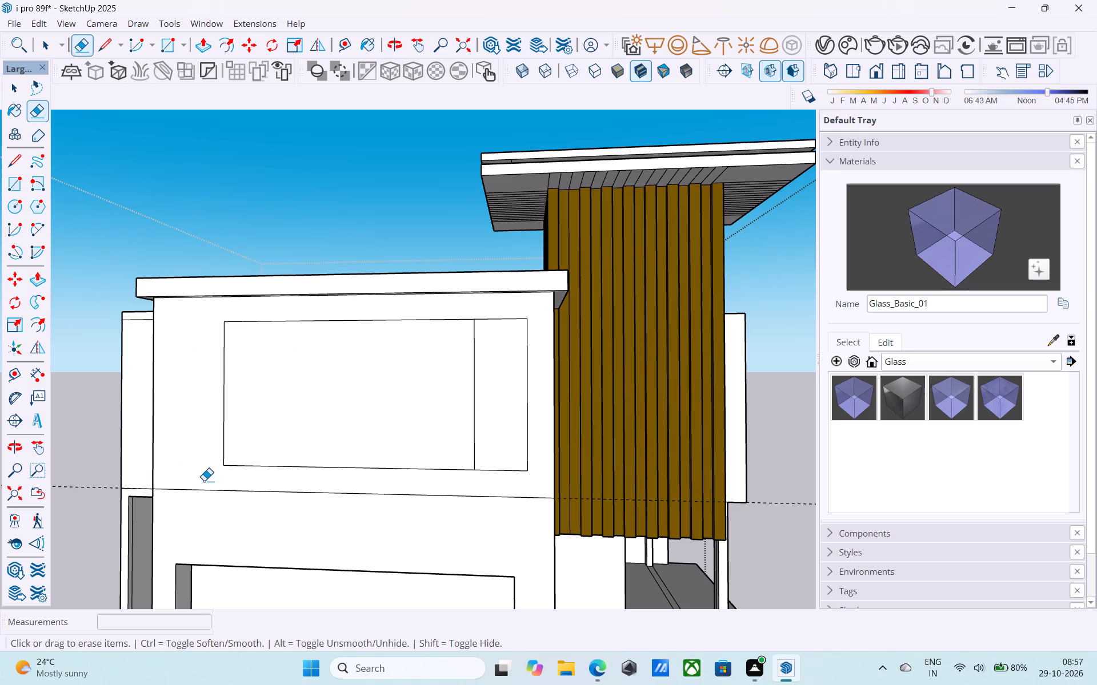
drag(493, 473, 495, 464)
drag(505, 468, 548, 435)
click(497, 318)
scroll(487, 368, down, 5)
drag(476, 446, 481, 452)
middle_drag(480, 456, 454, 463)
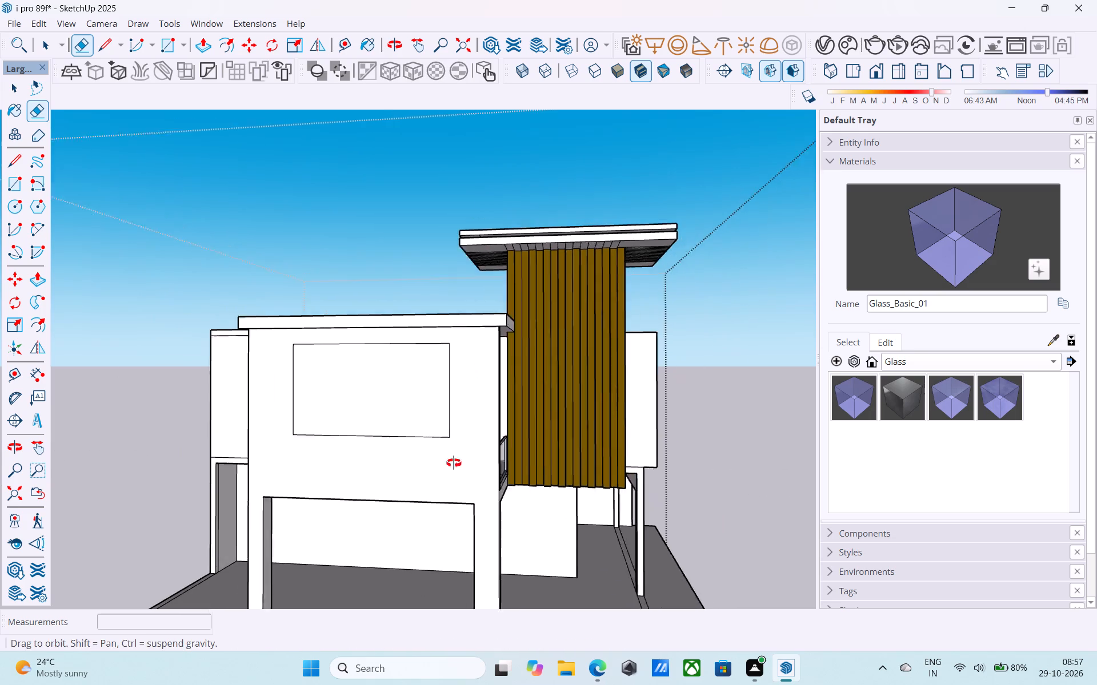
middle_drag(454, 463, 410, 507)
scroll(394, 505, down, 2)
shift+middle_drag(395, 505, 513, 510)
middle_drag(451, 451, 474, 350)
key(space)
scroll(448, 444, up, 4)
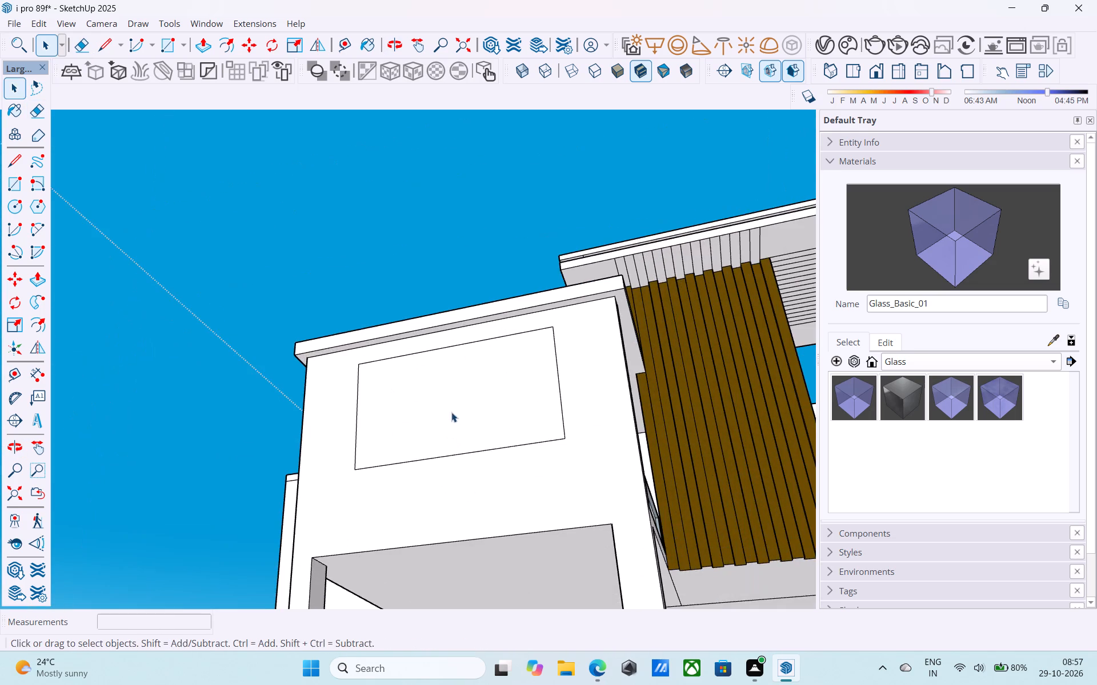
Push the window rectangle on the side bay's upper wall 6" inward to form a recess.
middle_drag(452, 412, 514, 550)
scroll(470, 379, up, 3)
click(471, 379)
scroll(470, 379, up, 2)
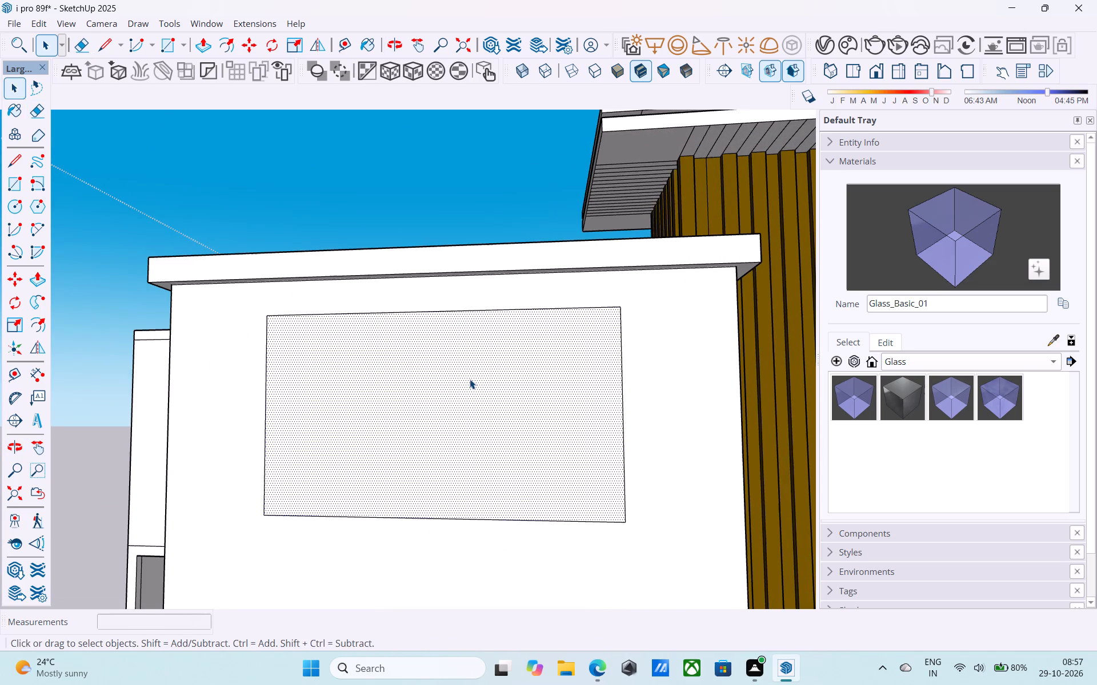
key(p)
click(470, 379)
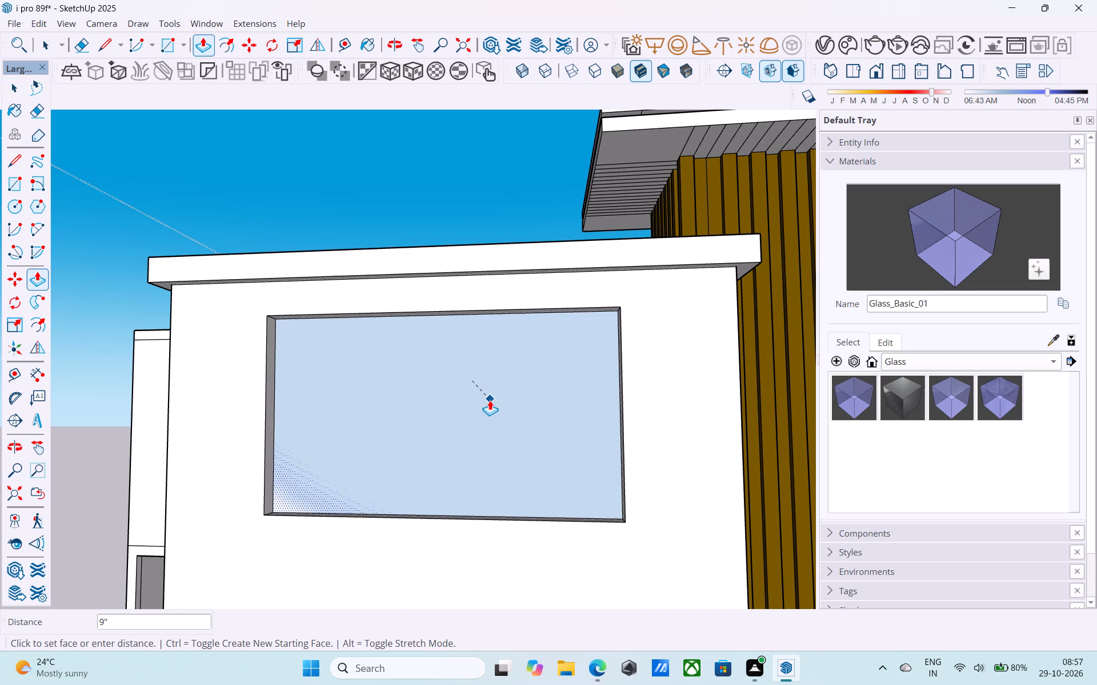
key(3)
key(BackSpace)
text(6")
key(Return)
key(space)
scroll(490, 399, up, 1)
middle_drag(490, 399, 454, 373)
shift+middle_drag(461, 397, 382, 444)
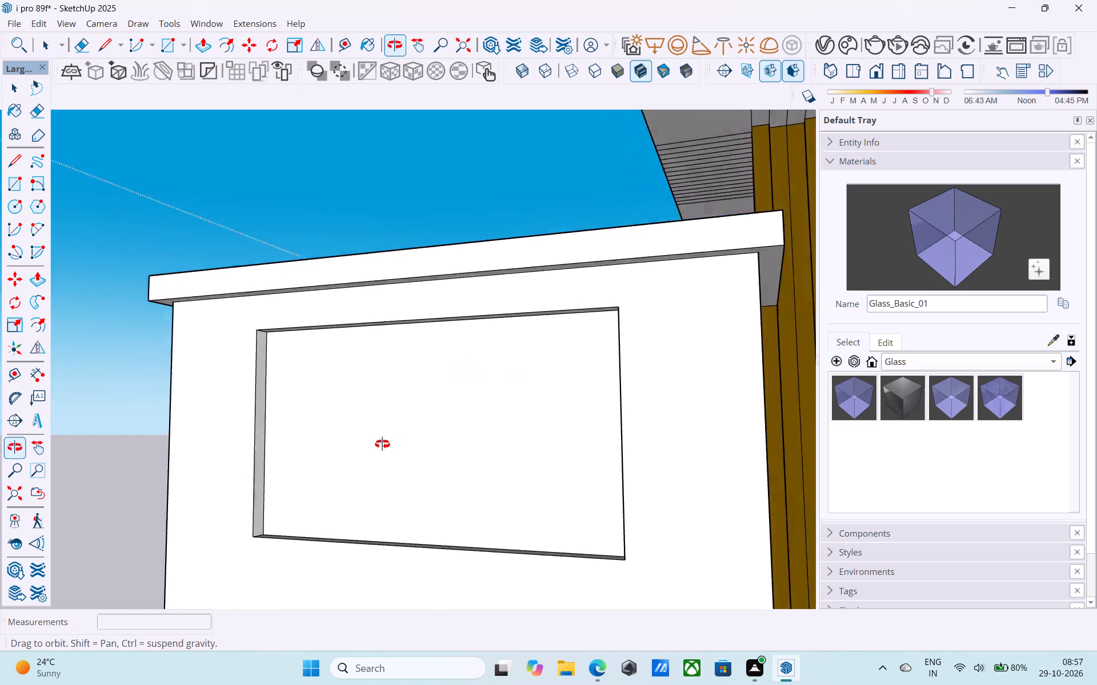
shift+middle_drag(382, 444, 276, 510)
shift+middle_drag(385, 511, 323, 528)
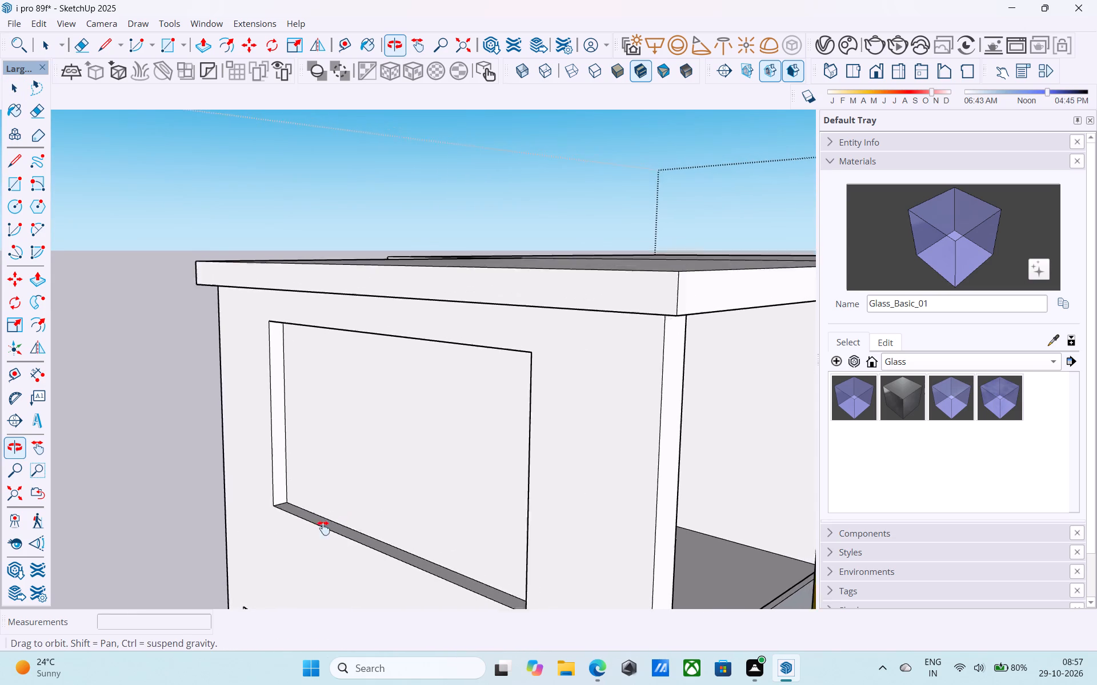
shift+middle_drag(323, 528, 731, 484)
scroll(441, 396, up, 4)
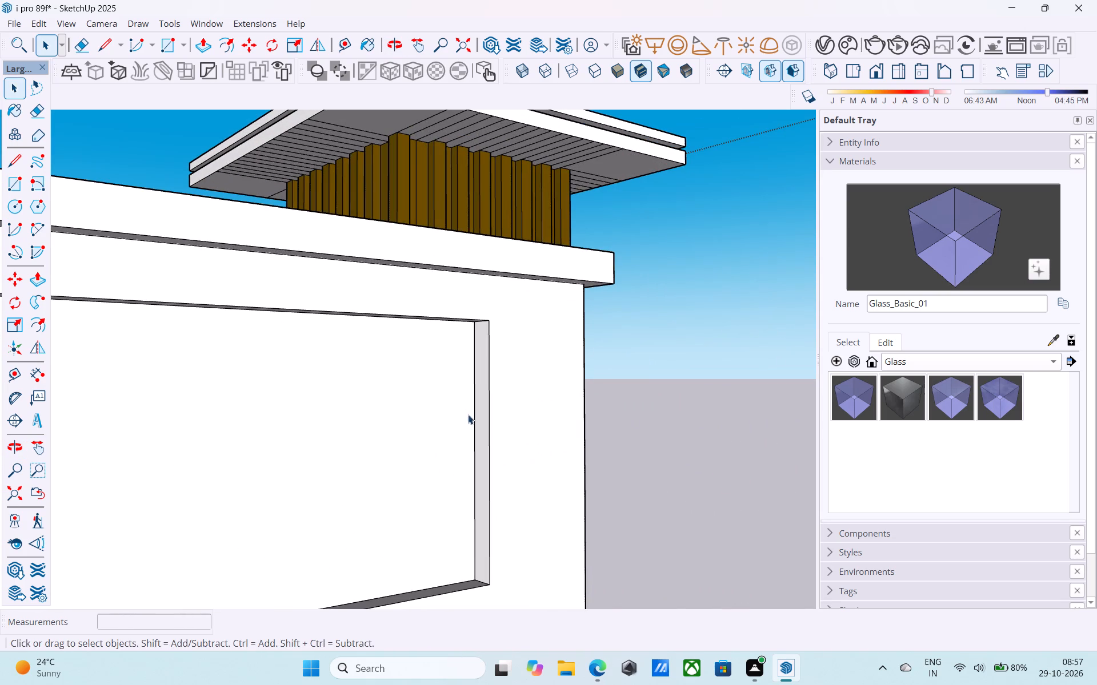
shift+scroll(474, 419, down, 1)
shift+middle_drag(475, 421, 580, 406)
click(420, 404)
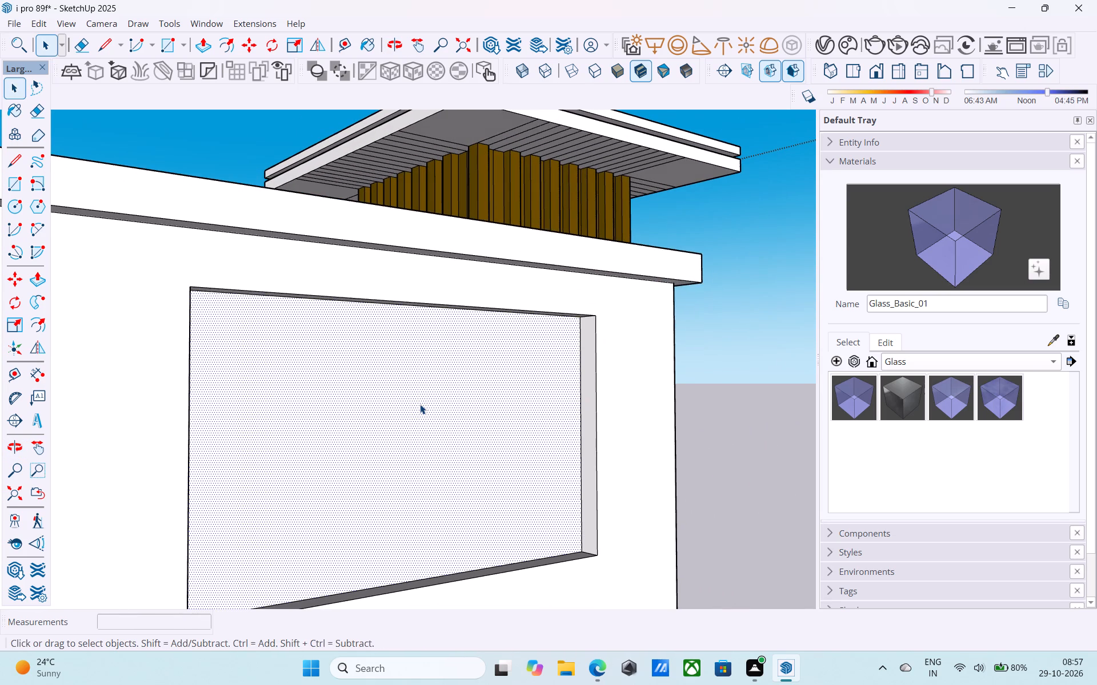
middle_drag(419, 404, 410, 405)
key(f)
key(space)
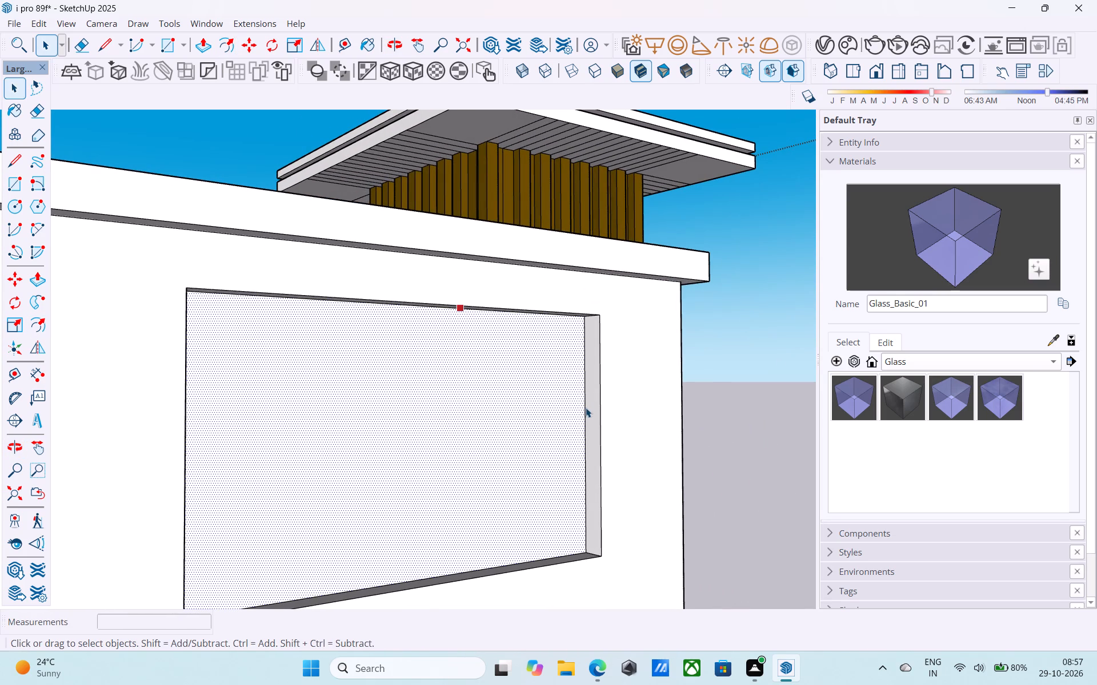
Copy the recess back face's vertical edge nearest the fluted shaft across to the opposite side, dividing the span into 23 equal strips.
click(584, 402)
key(m)
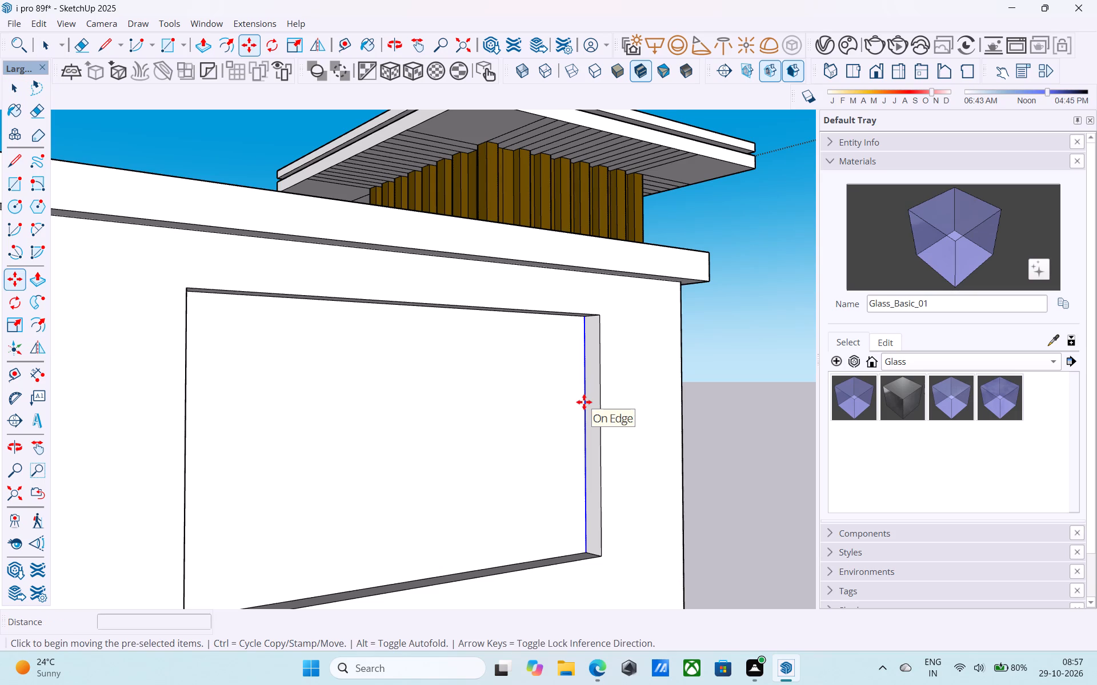
click(602, 555)
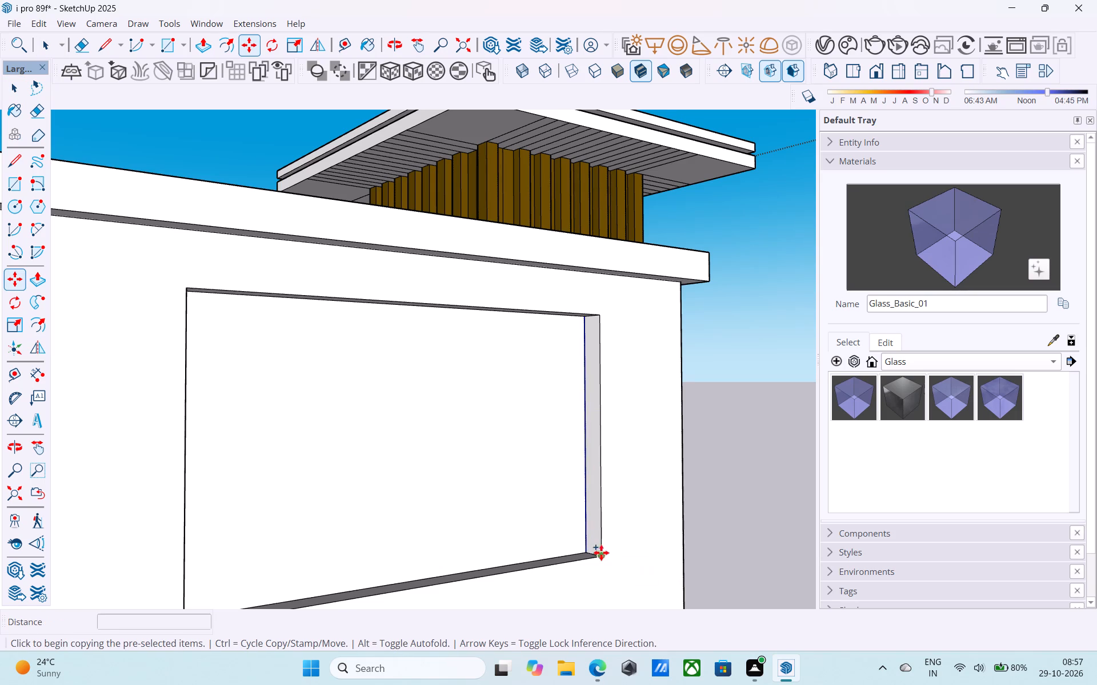
scroll(589, 534, down, 1)
scroll(588, 534, up, 1)
scroll(586, 531, down, 3)
scroll(285, 614, up, 3)
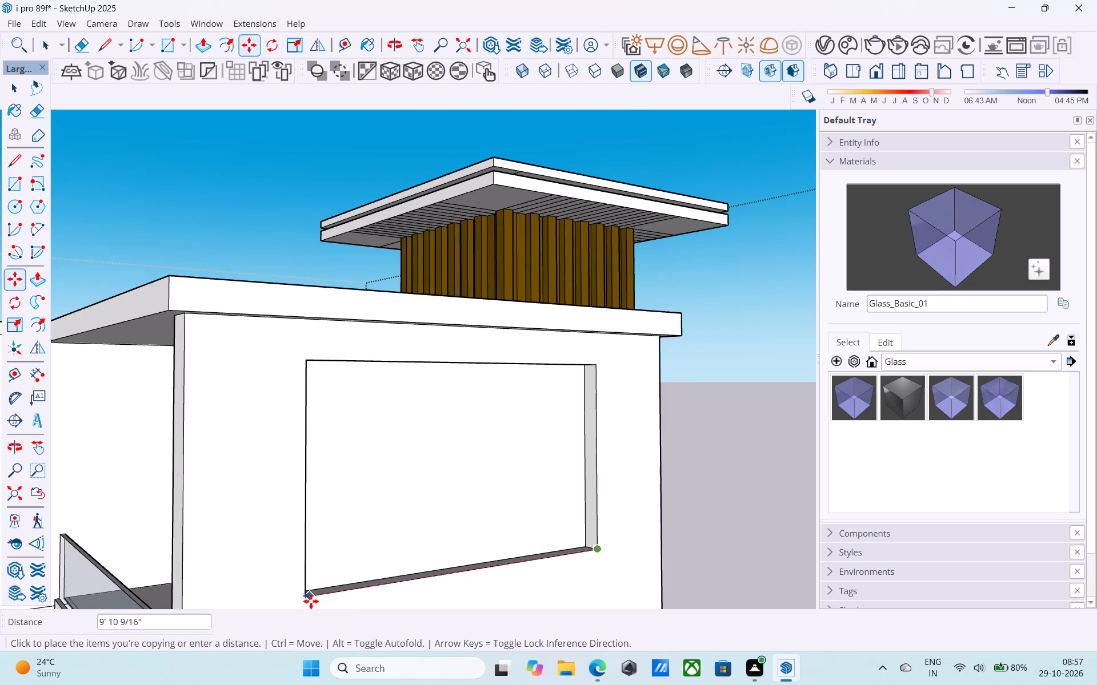
scroll(308, 600, up, 10)
click(299, 593)
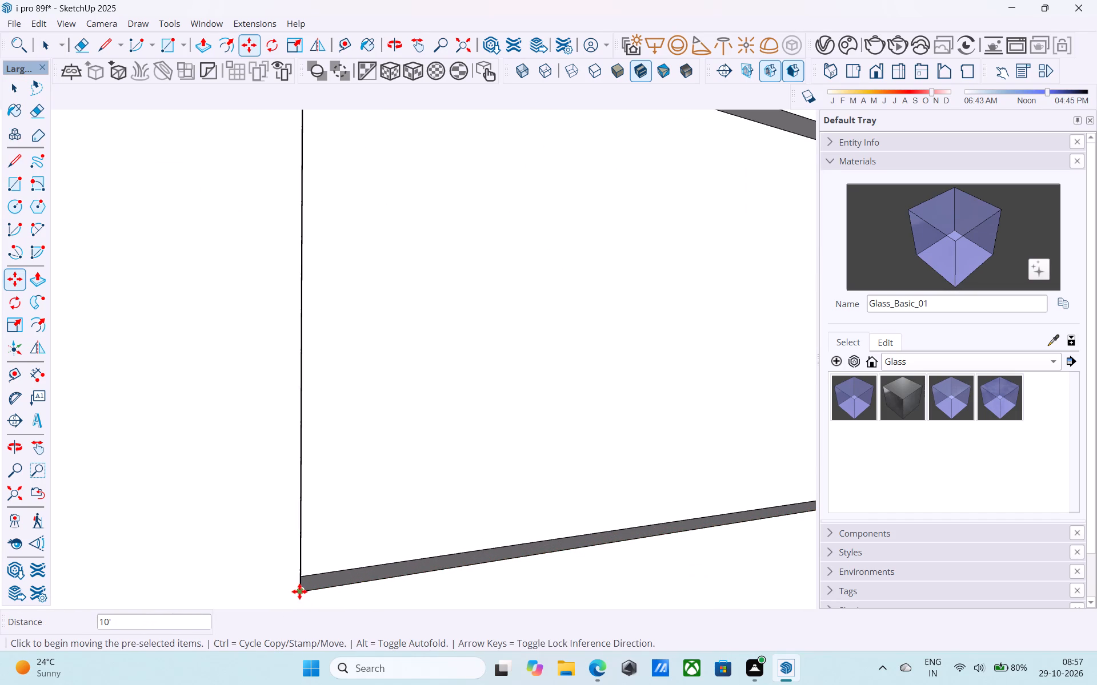
key(slash)
key(2)
key(3)
key(Return)
scroll(221, 522, down, 11)
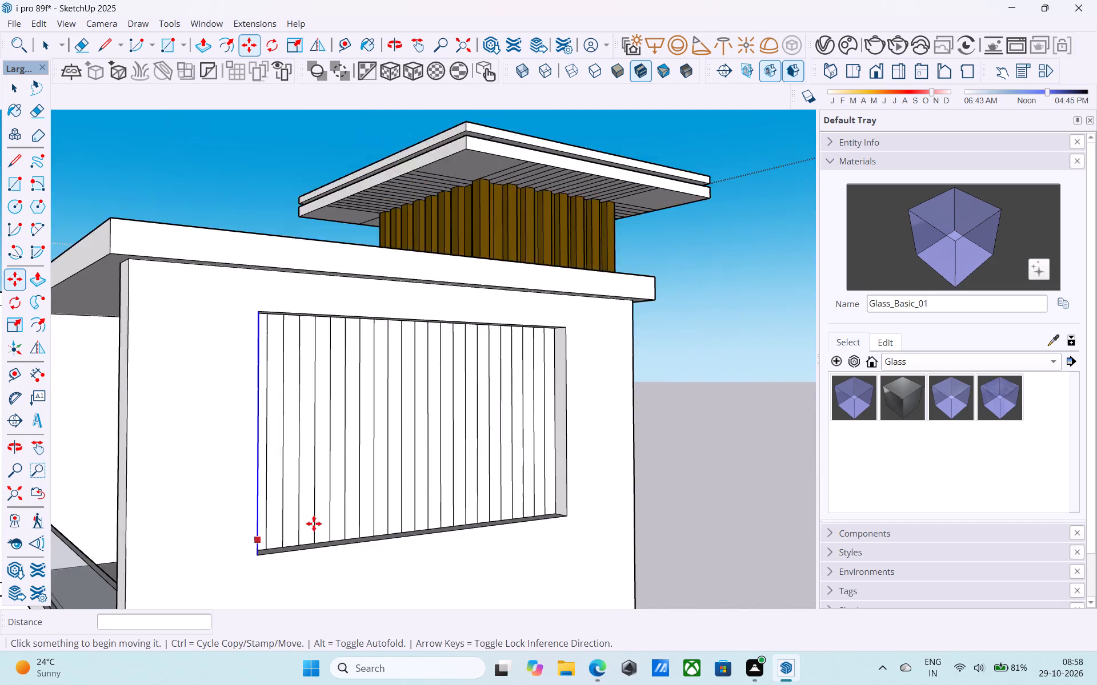
middle_drag(340, 515, 138, 580)
middle_drag(345, 479, 338, 482)
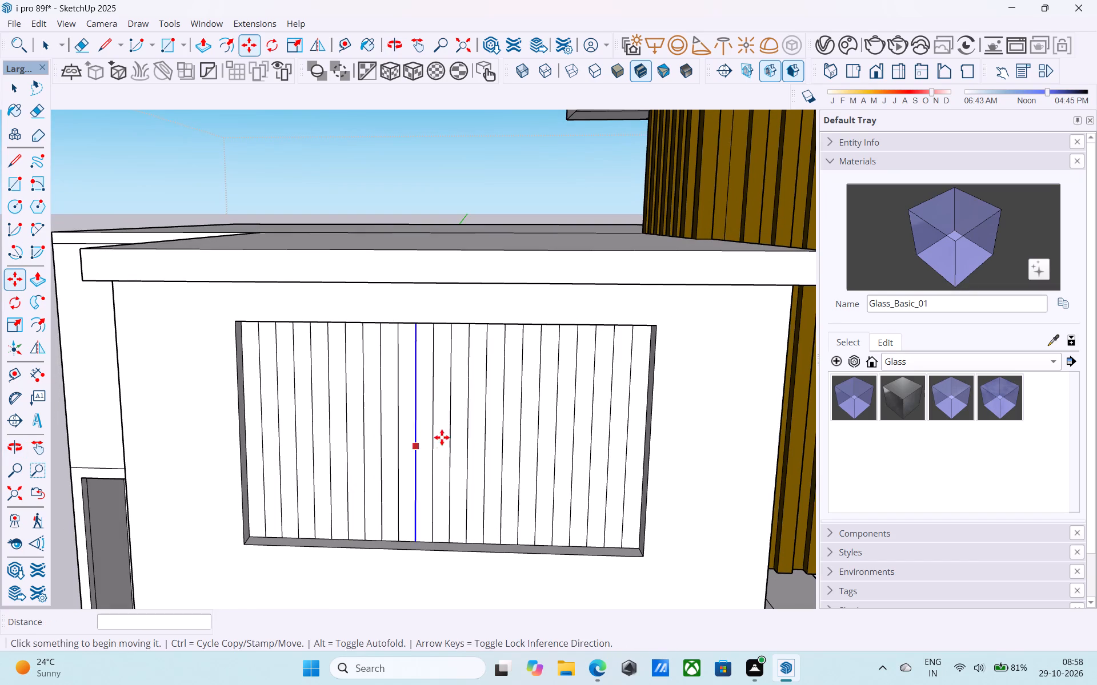
shift+middle_drag(316, 526, 301, 574)
key(space)
Push the second strip from the end farthest from the fluted shaft 3" inward through the wall.
scroll(211, 482, up, 4)
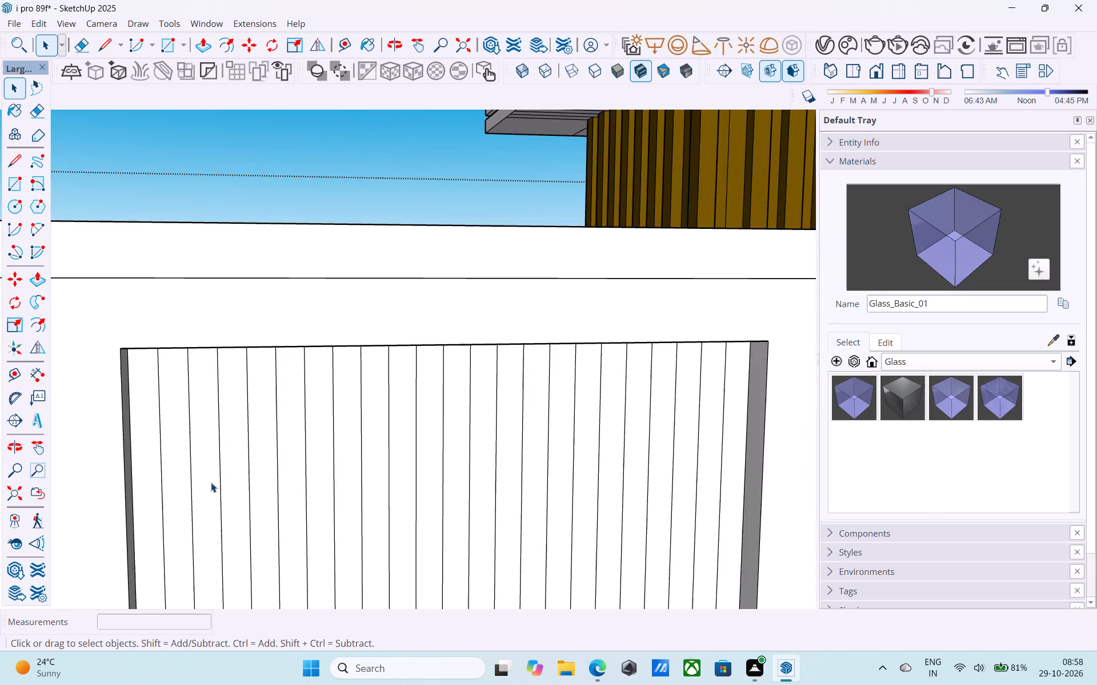
scroll(211, 482, up, 2)
click(185, 473)
scroll(180, 475, up, 3)
key(p)
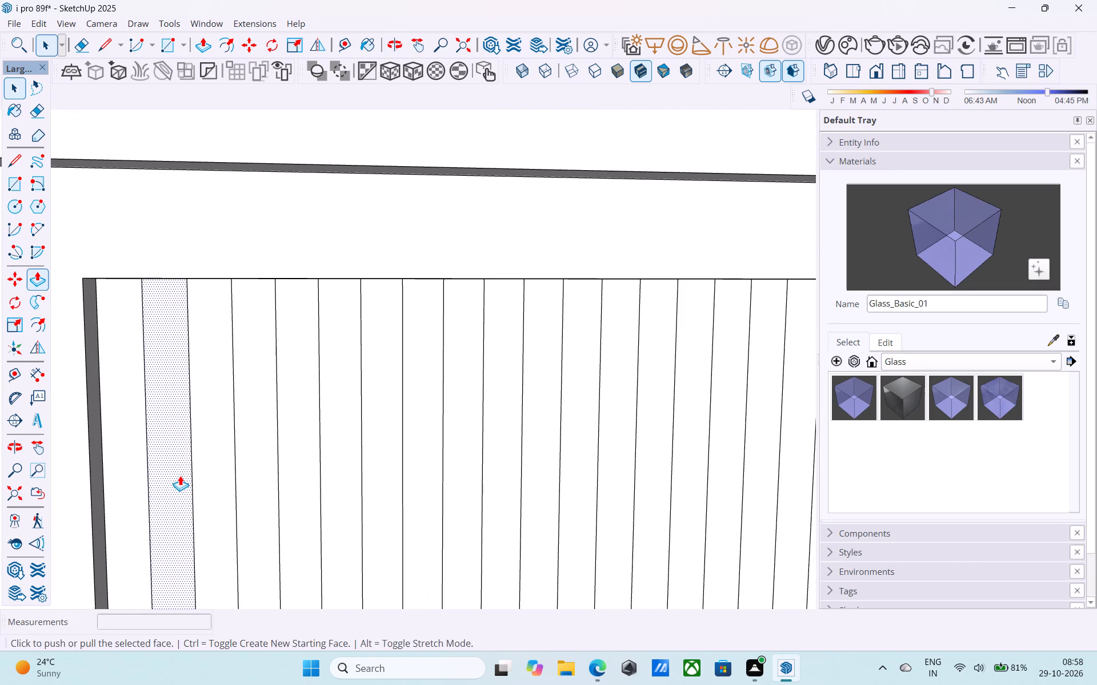
click(180, 476)
click(180, 457)
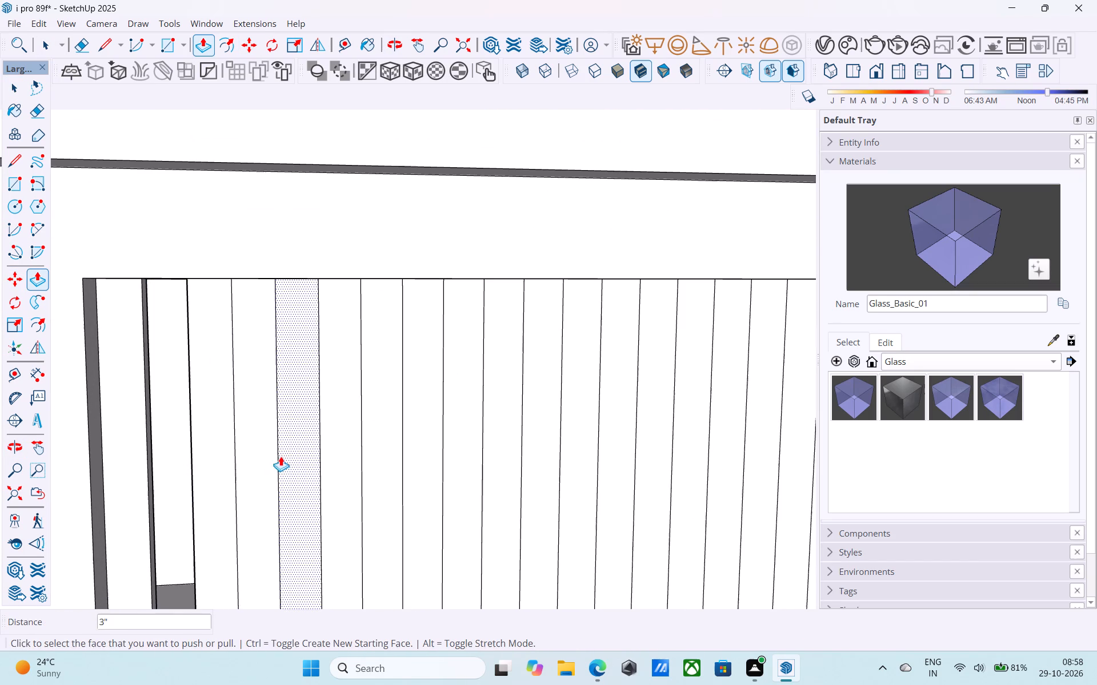
Repeat the 3" push on the next six alternate strips, moving towards the fluted shaft.
double_click(266, 456)
double_click(329, 455)
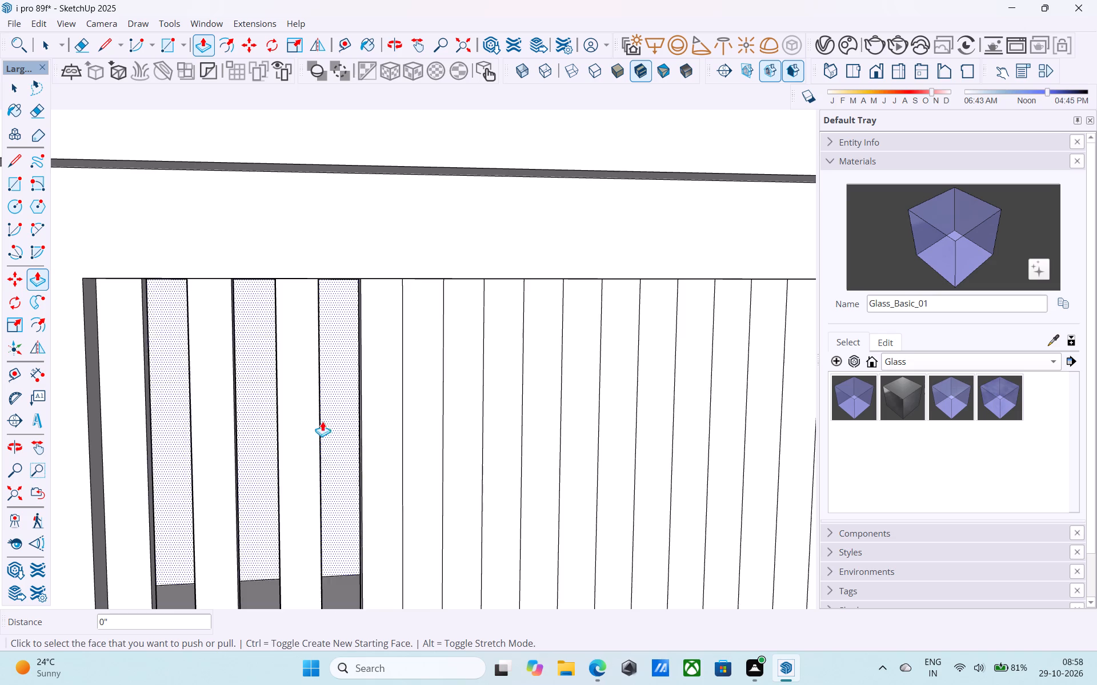
scroll(290, 300, down, 6)
double_click(365, 401)
scroll(272, 301, down, 5)
scroll(360, 376, up, 5)
middle_drag(359, 376, 336, 381)
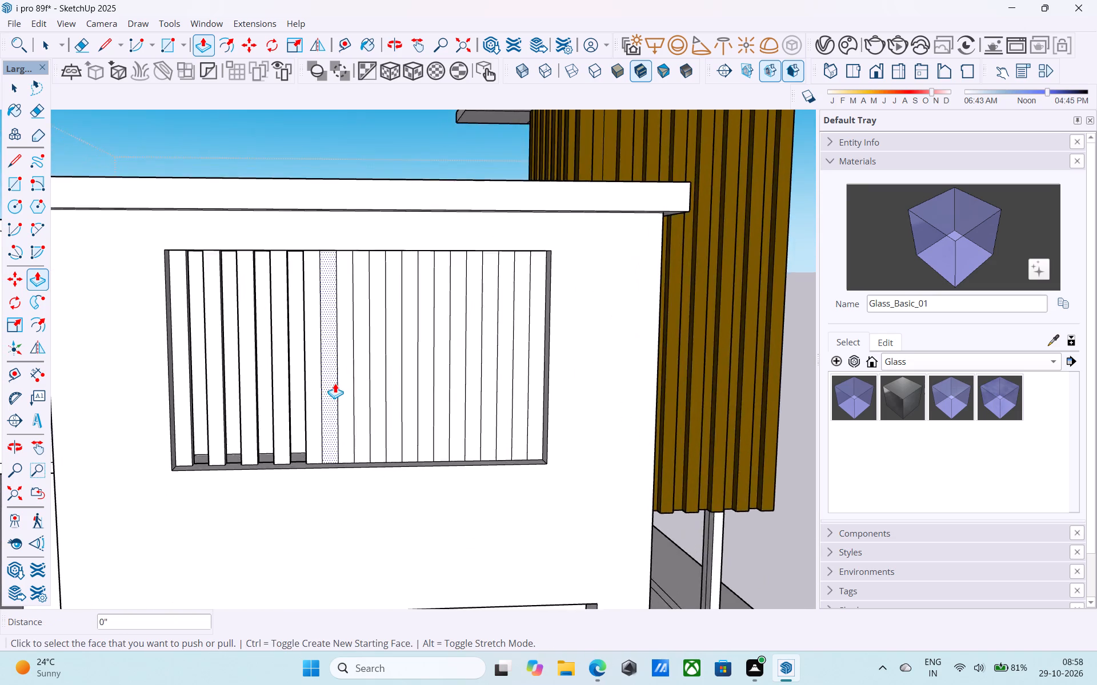
scroll(335, 383, up, 6)
double_click(334, 384)
double_click(395, 405)
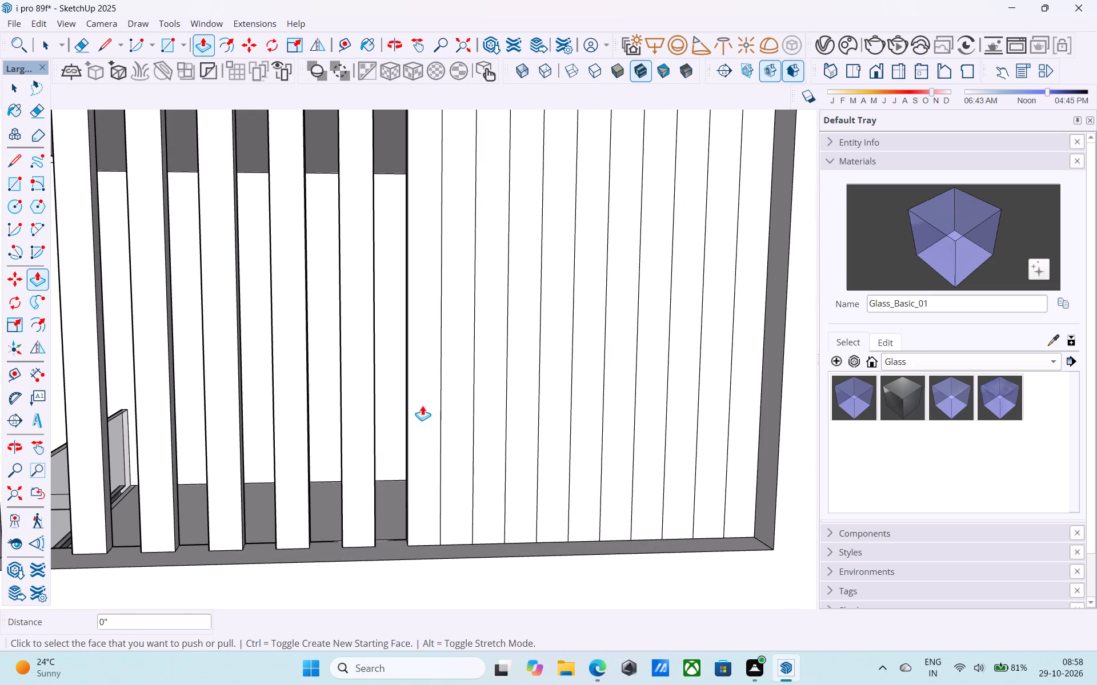
double_click(452, 412)
Repeat the 3" push on the last four alternate strips to complete the slatted window.
scroll(418, 392, down, 4)
middle_drag(417, 392, 359, 397)
double_click(483, 426)
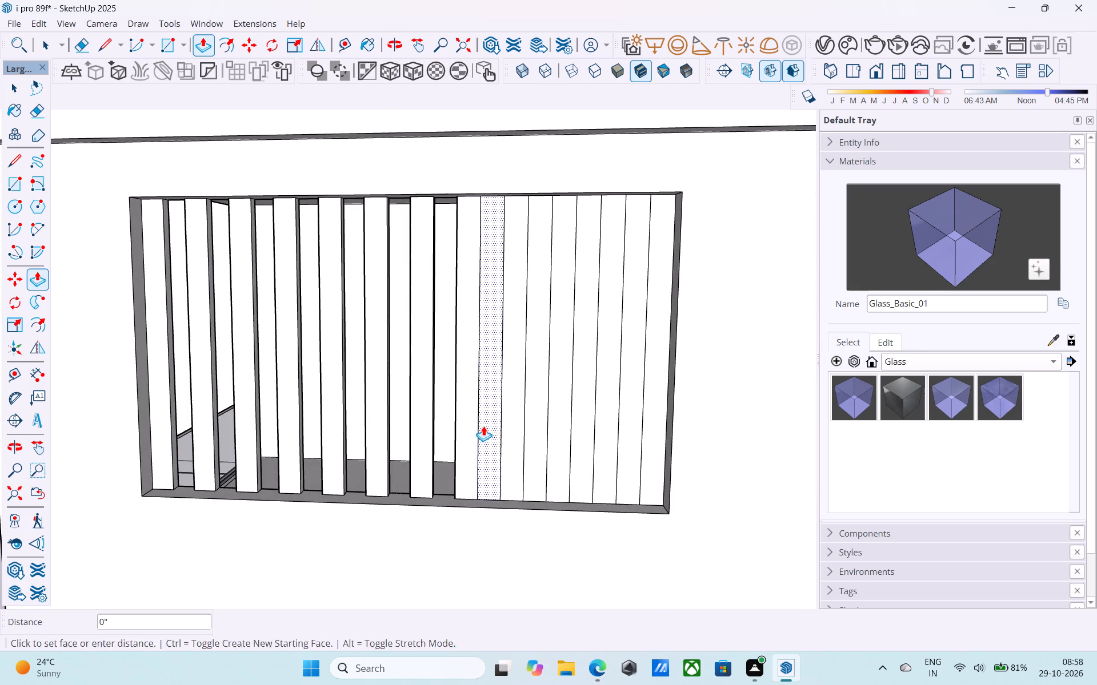
double_click(530, 425)
middle_drag(531, 424, 407, 446)
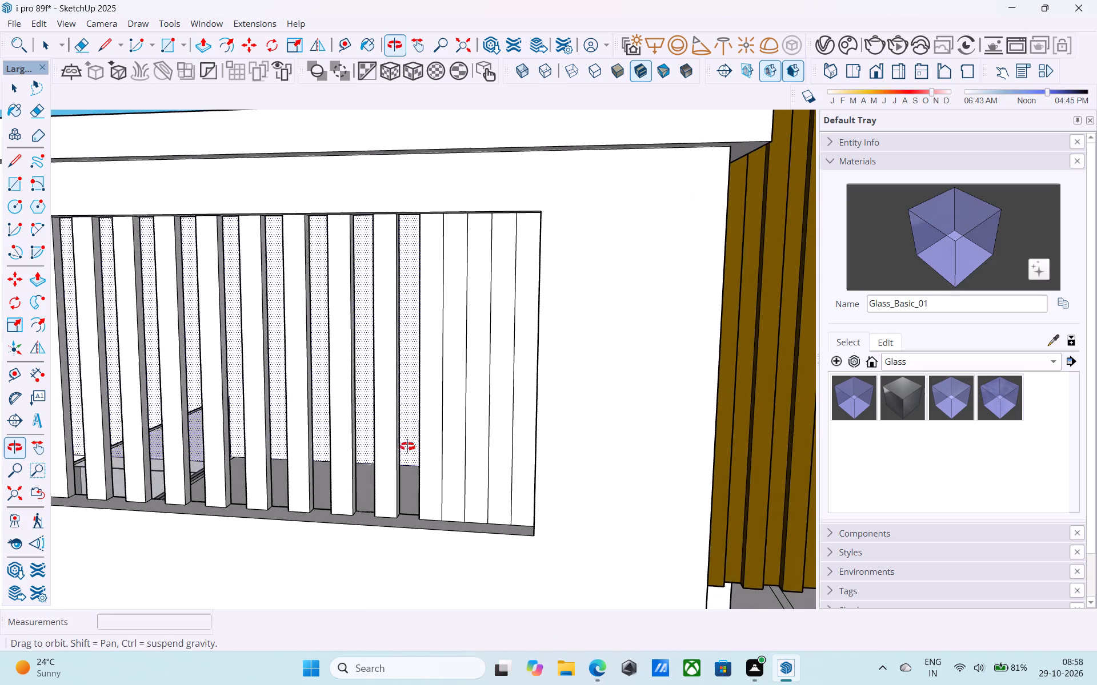
middle_drag(407, 446, 407, 448)
scroll(447, 450, up, 2)
double_click(448, 450)
double_click(506, 439)
middle_drag(506, 439, 559, 437)
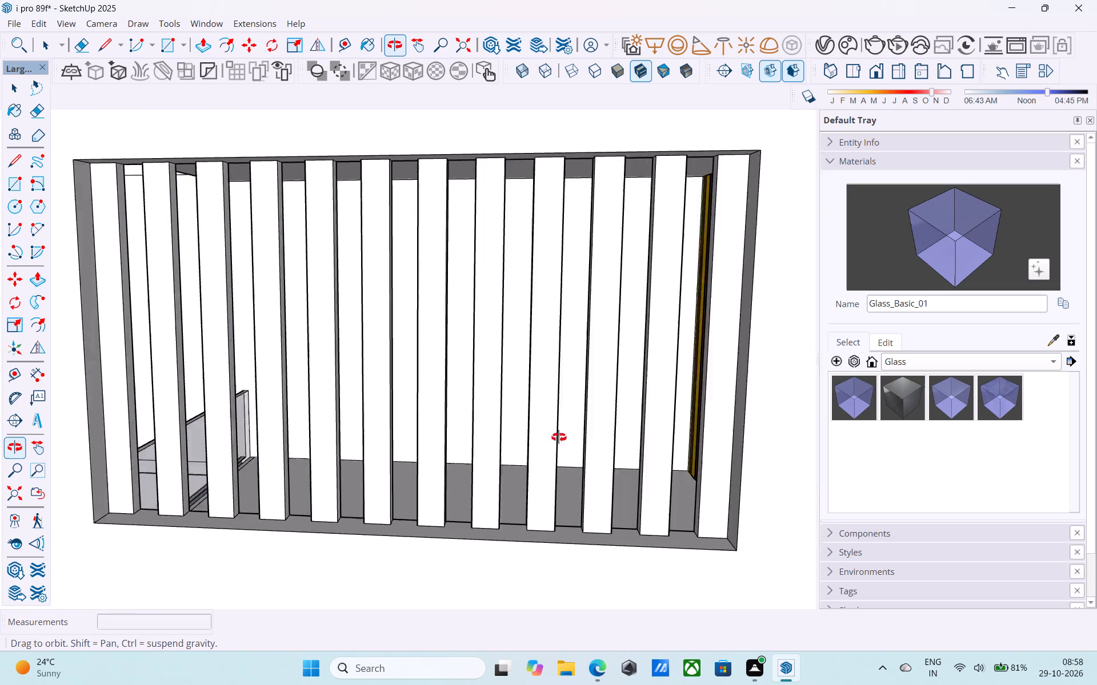
Paint the fronts of the five window slats farthest from the fluted shaft with the in-model material D08_Bronzed_Mustard.
middle_drag(559, 437, 584, 432)
scroll(584, 432, down, 2)
shift+middle_drag(584, 431, 349, 450)
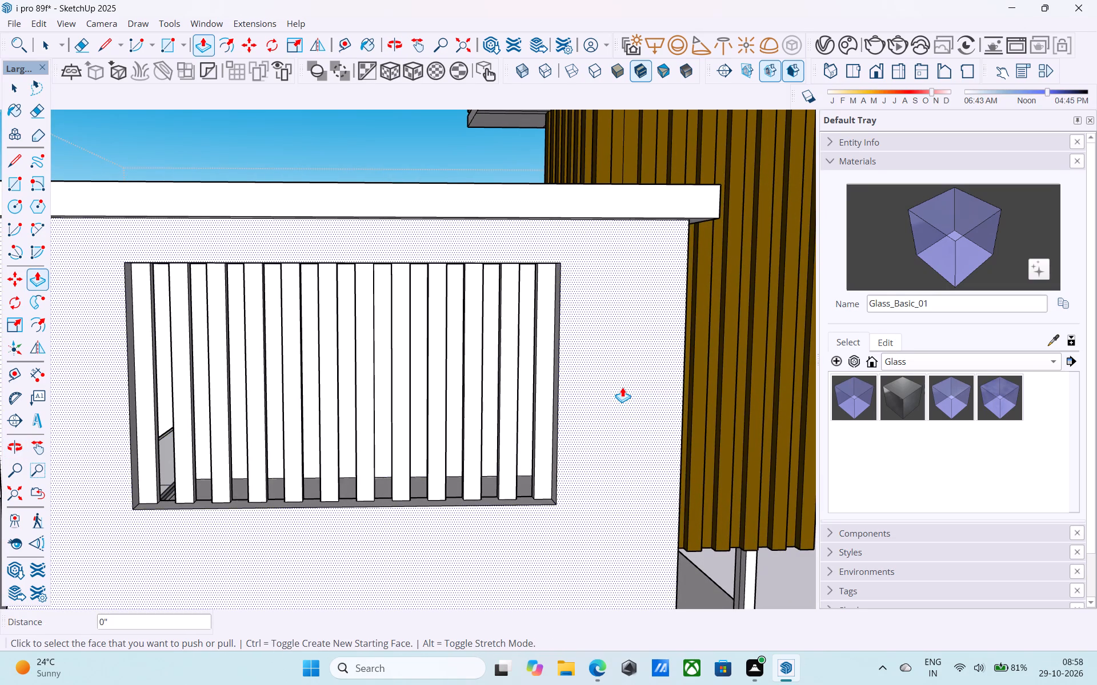
click(986, 367)
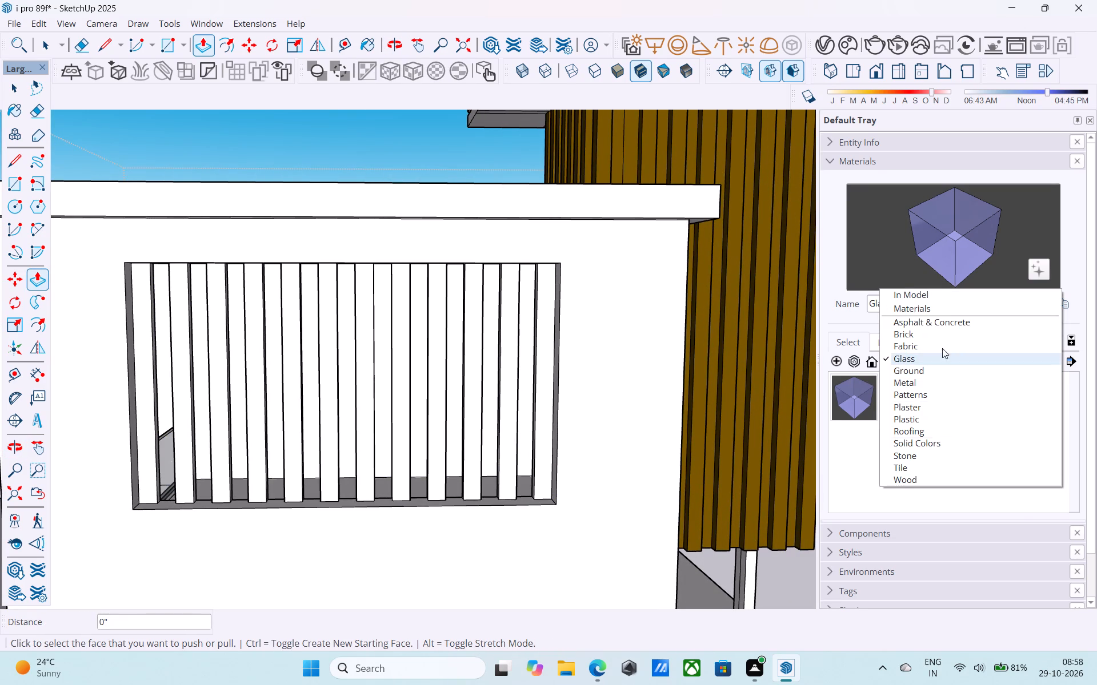
click(937, 299)
click(902, 397)
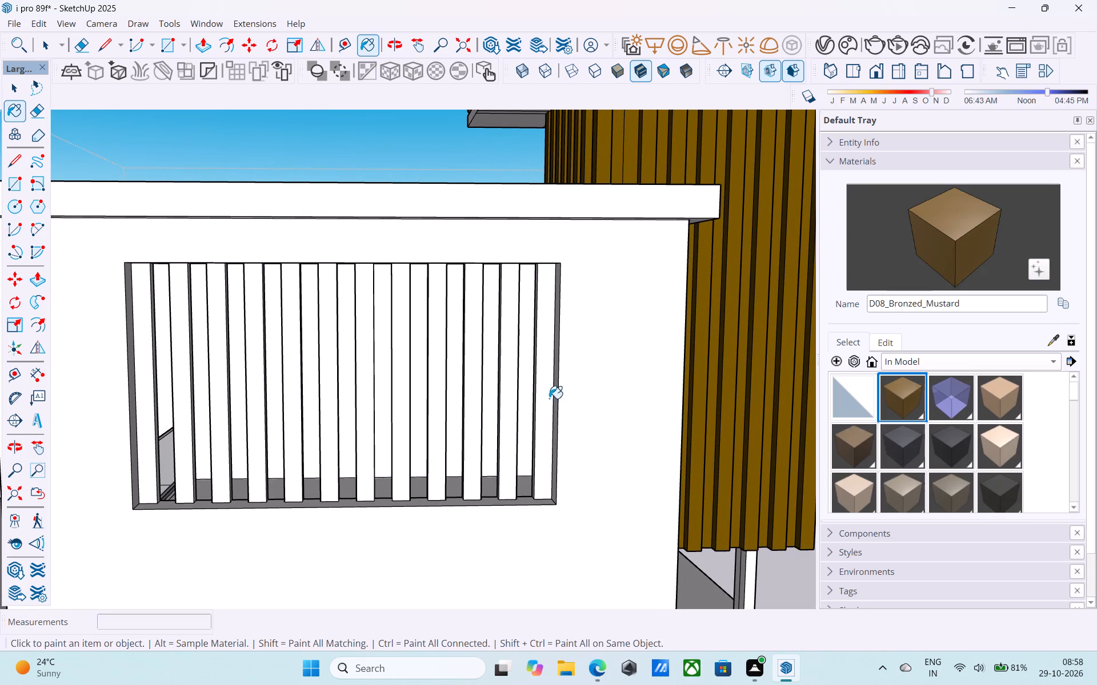
scroll(509, 389, down, 7)
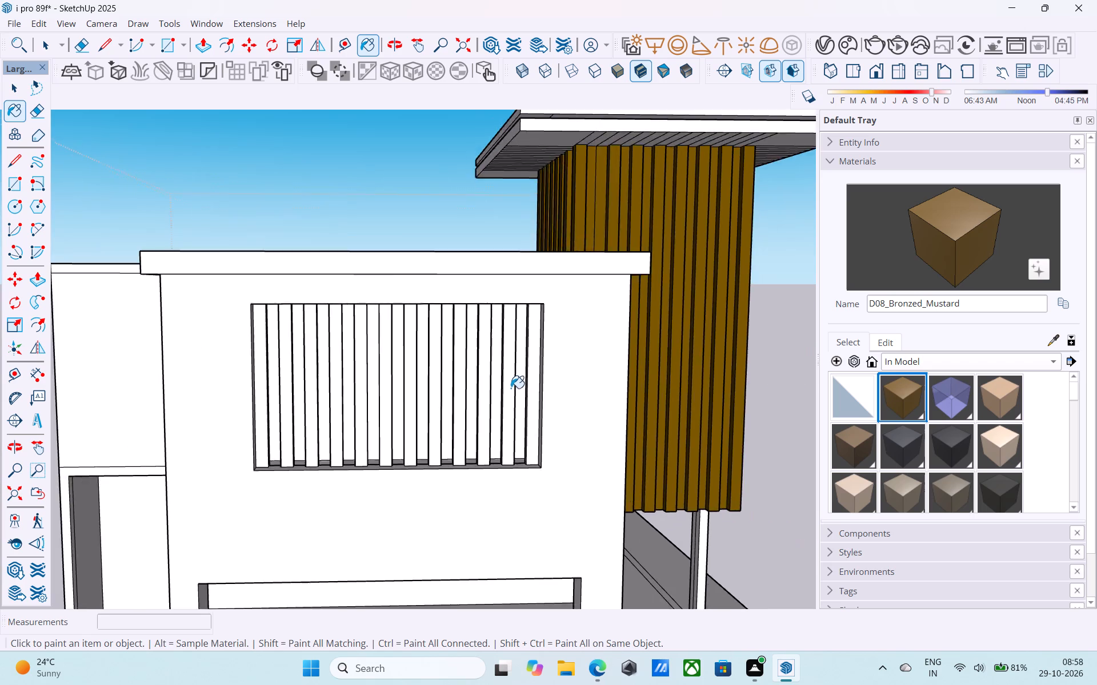
scroll(511, 388, down, 2)
middle_drag(726, 406, 451, 402)
scroll(628, 391, down, 7)
middle_drag(677, 382, 806, 386)
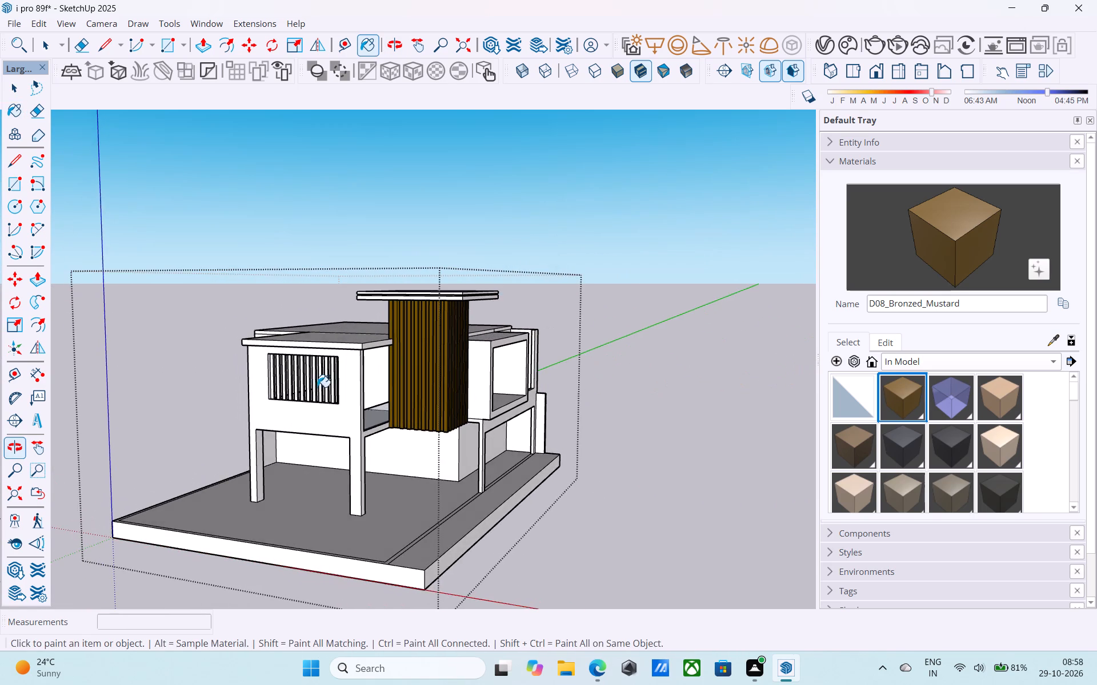
scroll(294, 377, up, 4)
scroll(239, 380, up, 10)
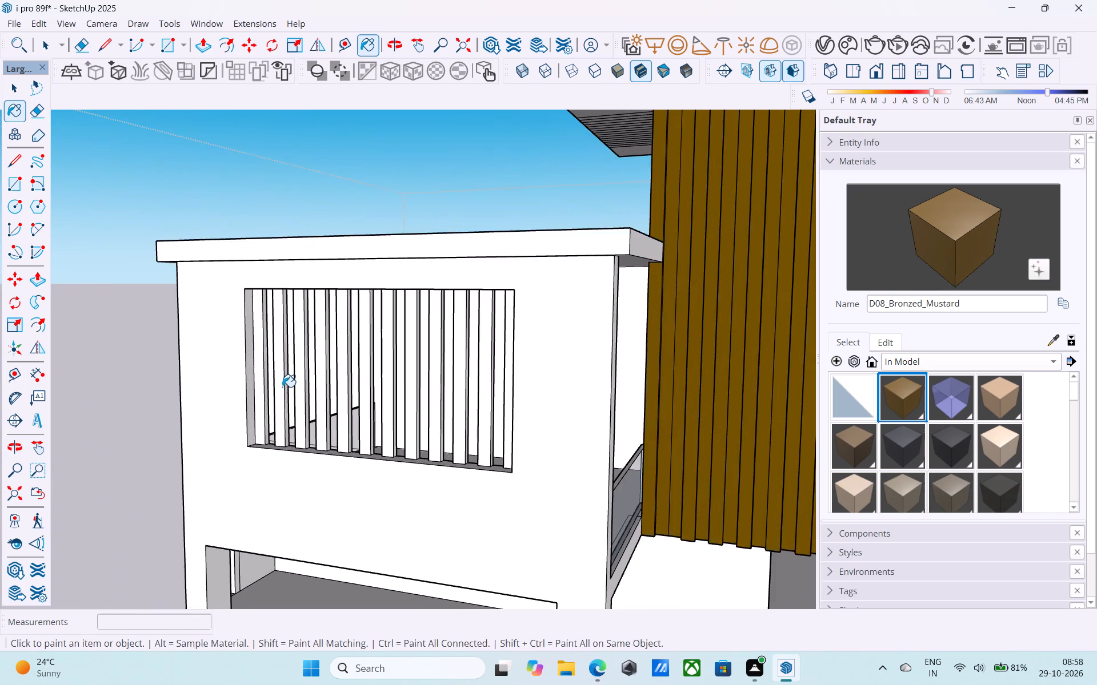
scroll(282, 387, up, 1)
click(253, 369)
click(276, 381)
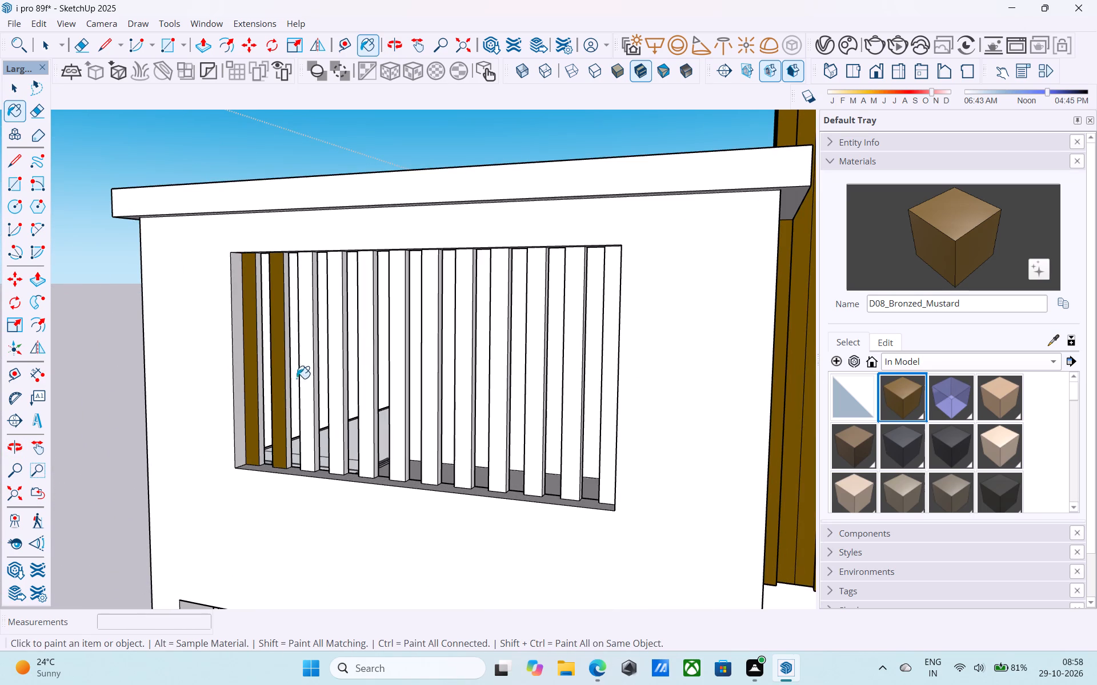
click(307, 372)
click(334, 382)
click(361, 389)
Paint the fronts of the remaining seven window slats, up to the fluted shaft end, with D08_Bronzed_Mustard.
scroll(245, 361, down, 5)
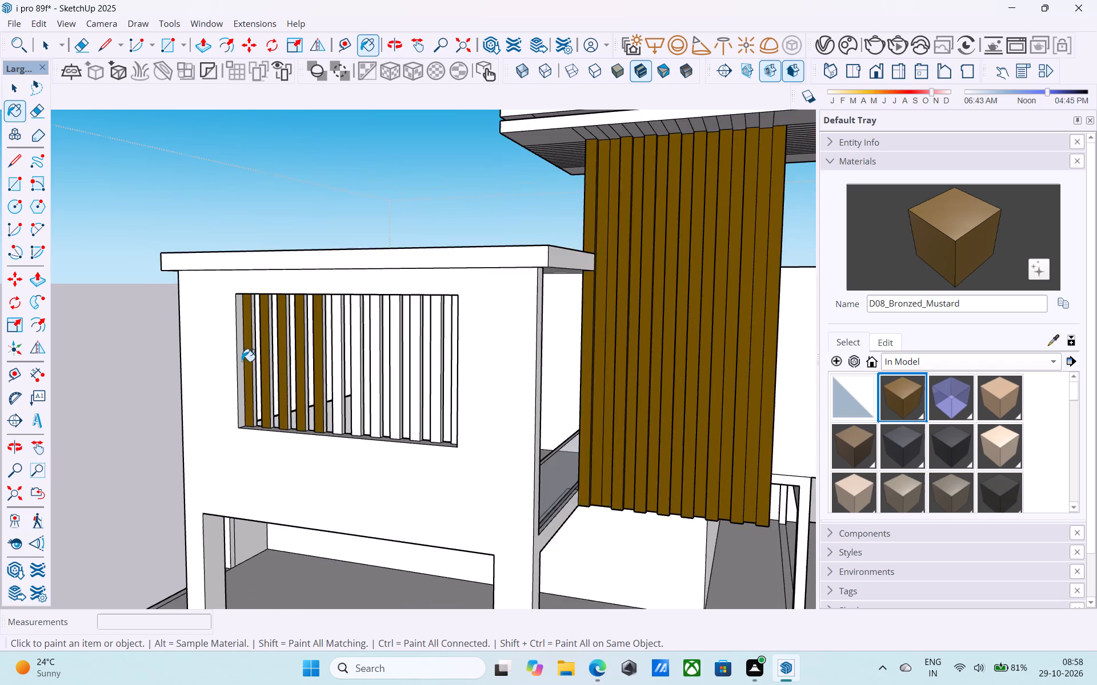
scroll(334, 389, up, 6)
click(336, 389)
click(378, 392)
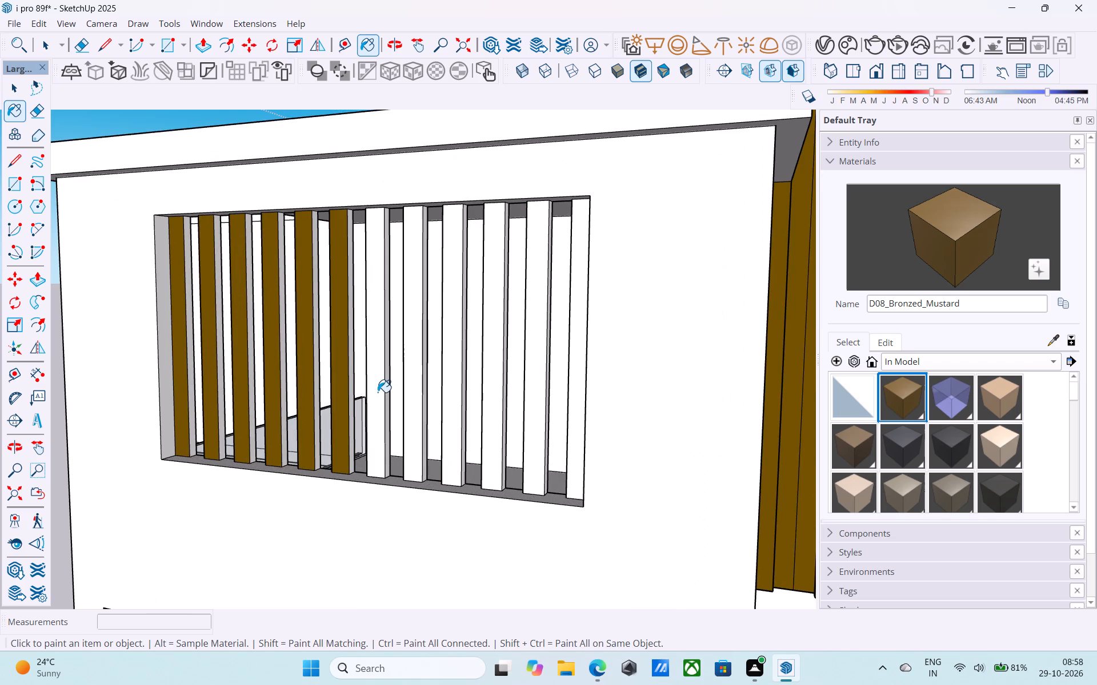
click(410, 389)
click(449, 397)
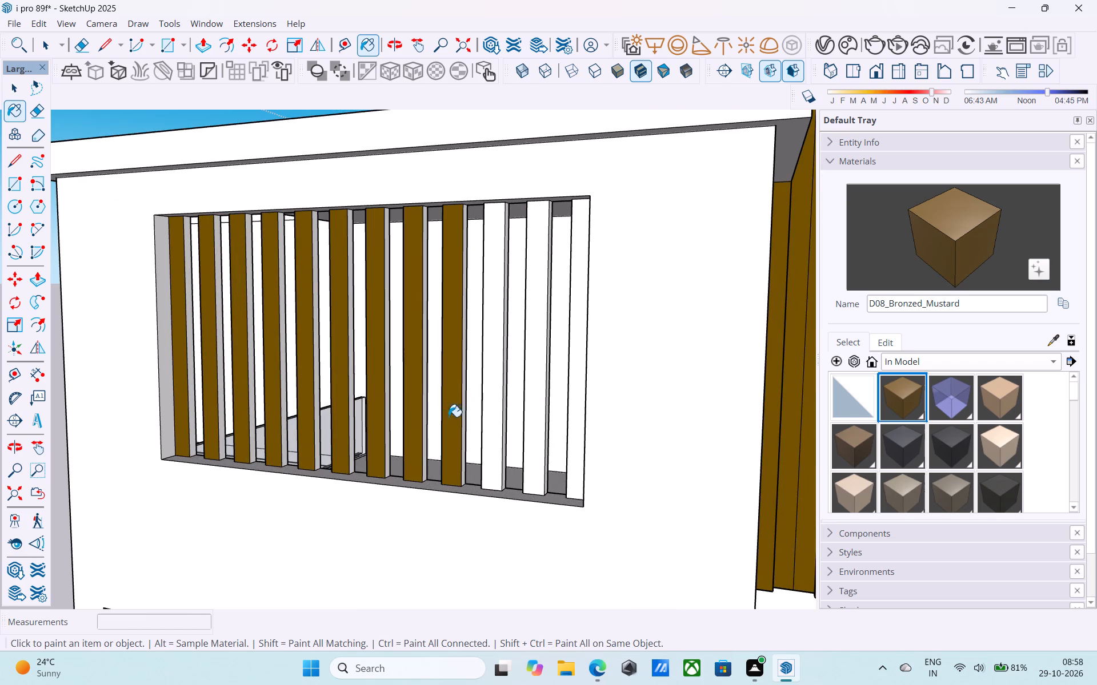
click(501, 374)
click(546, 375)
click(578, 372)
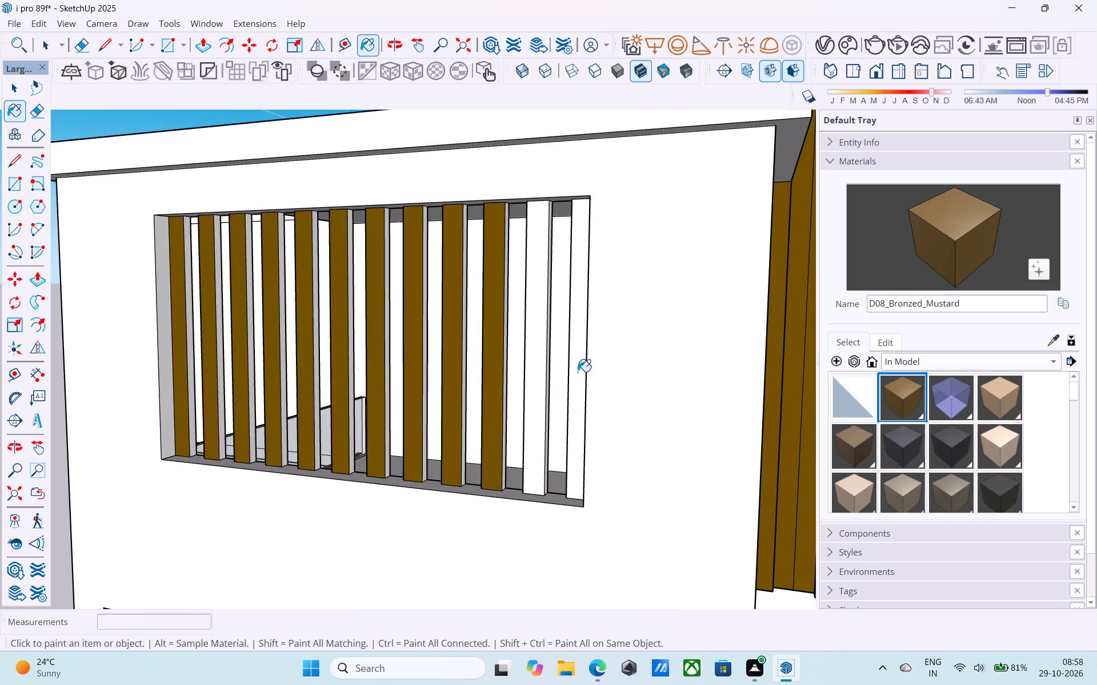
click(542, 373)
Paint the eleven visible slat side faces that face away from the fluted shaft with D08_Bronzed_Mustard.
middle_drag(537, 371, 903, 362)
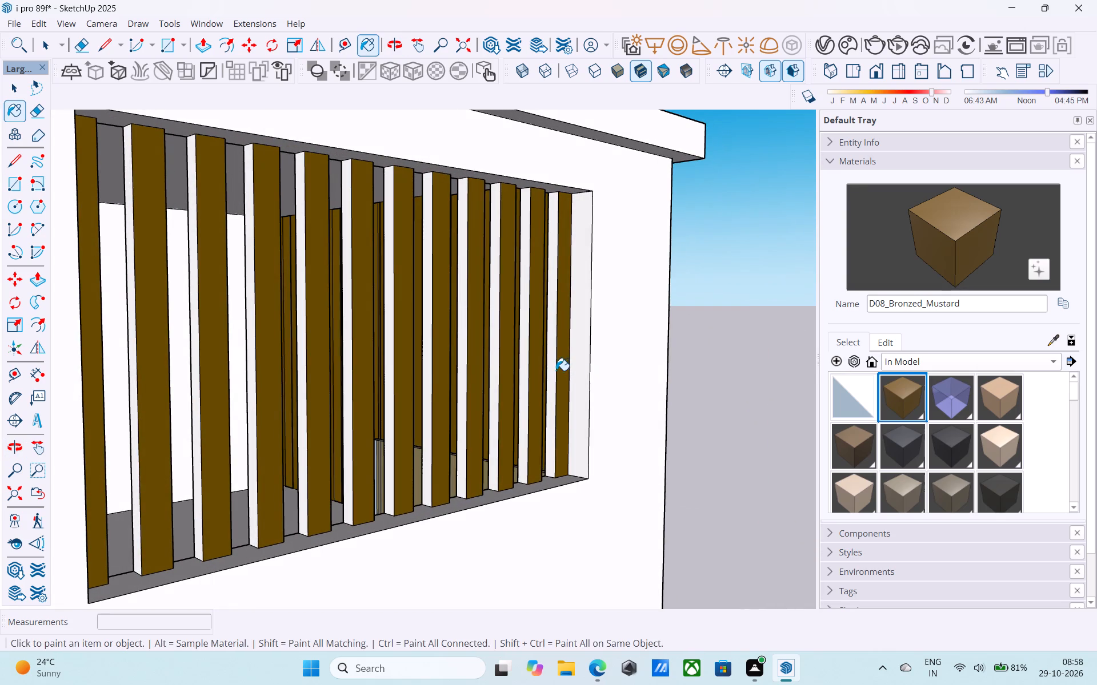
click(552, 368)
click(526, 373)
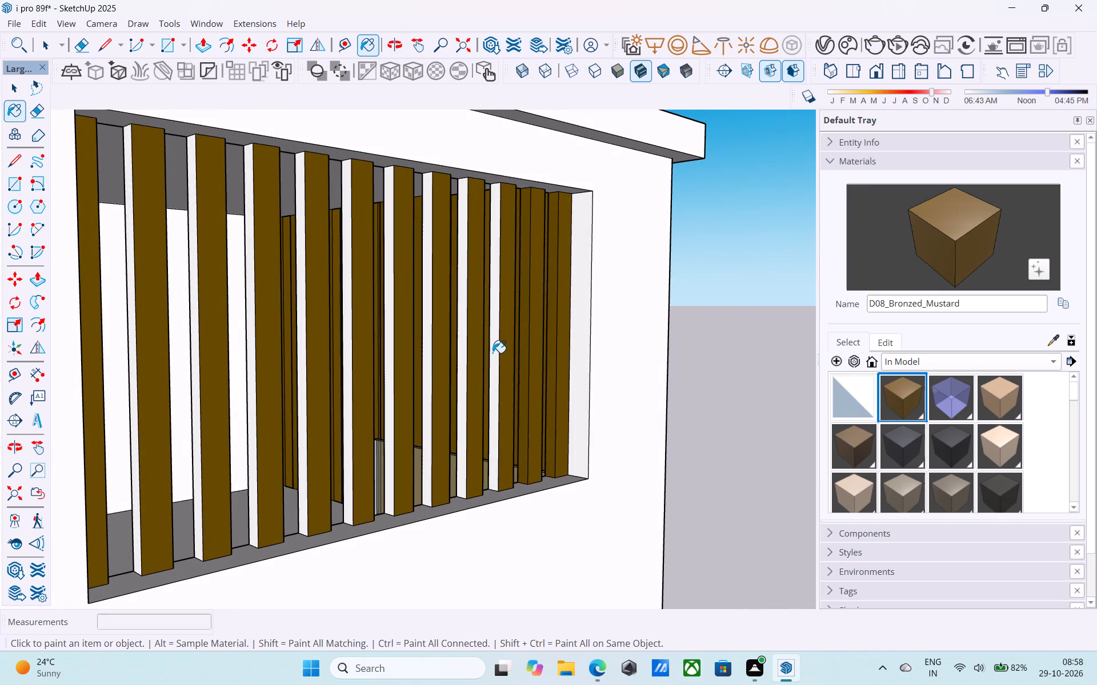
click(493, 353)
click(461, 344)
click(423, 345)
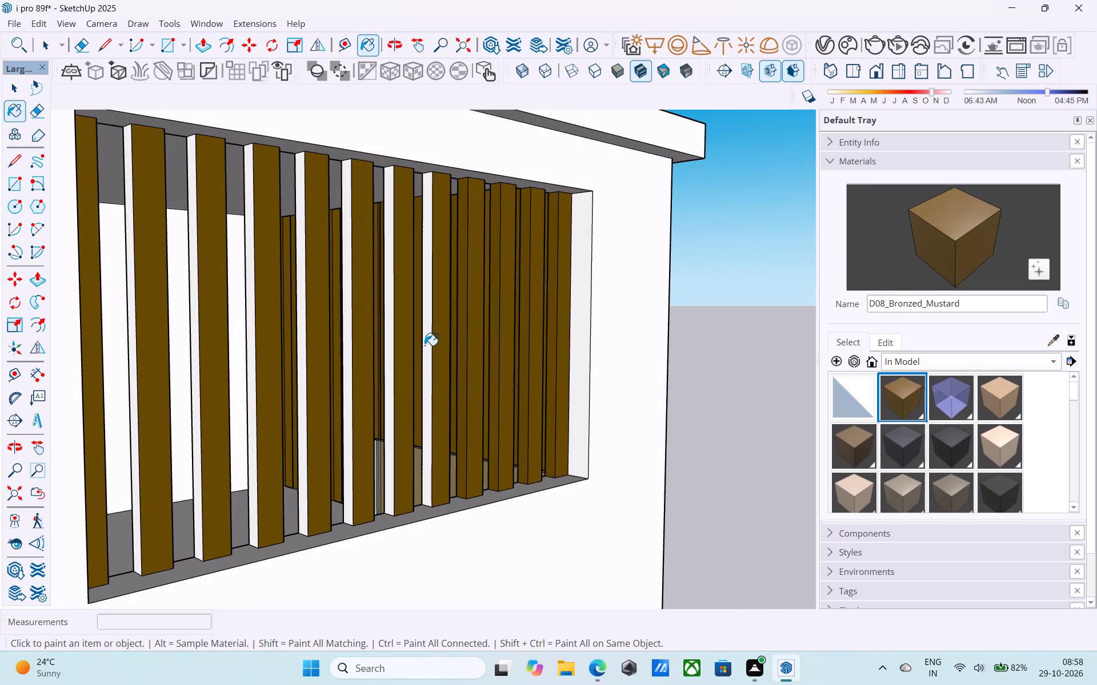
click(389, 340)
click(349, 354)
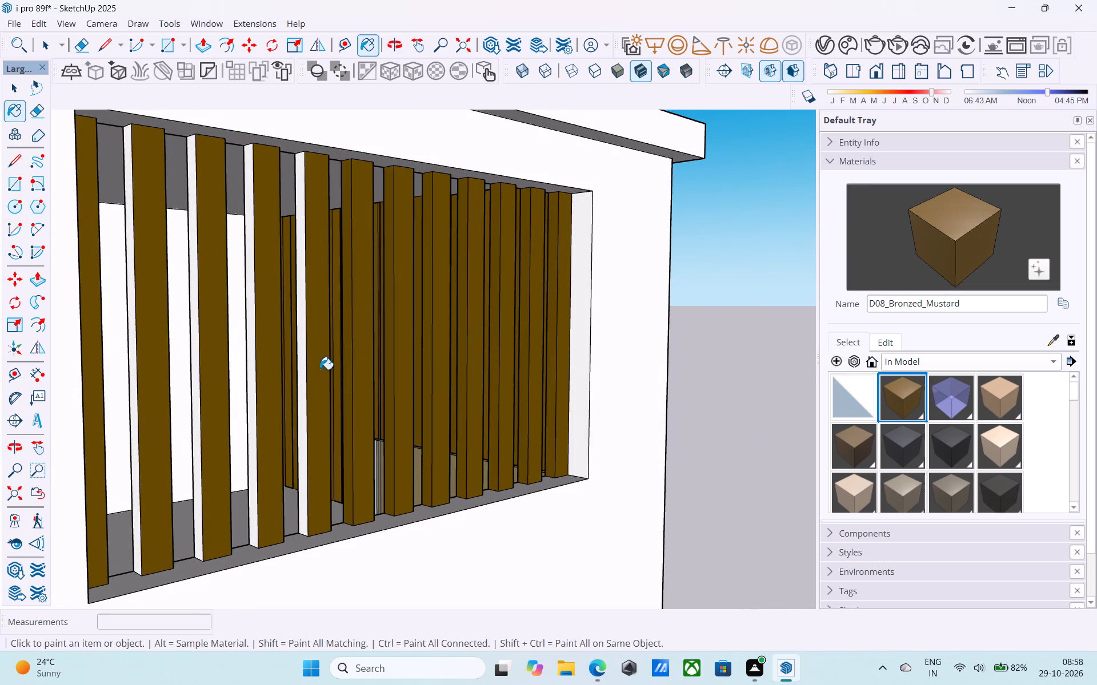
click(301, 360)
click(252, 371)
scroll(355, 370, down, 4)
scroll(255, 405, up, 4)
click(249, 402)
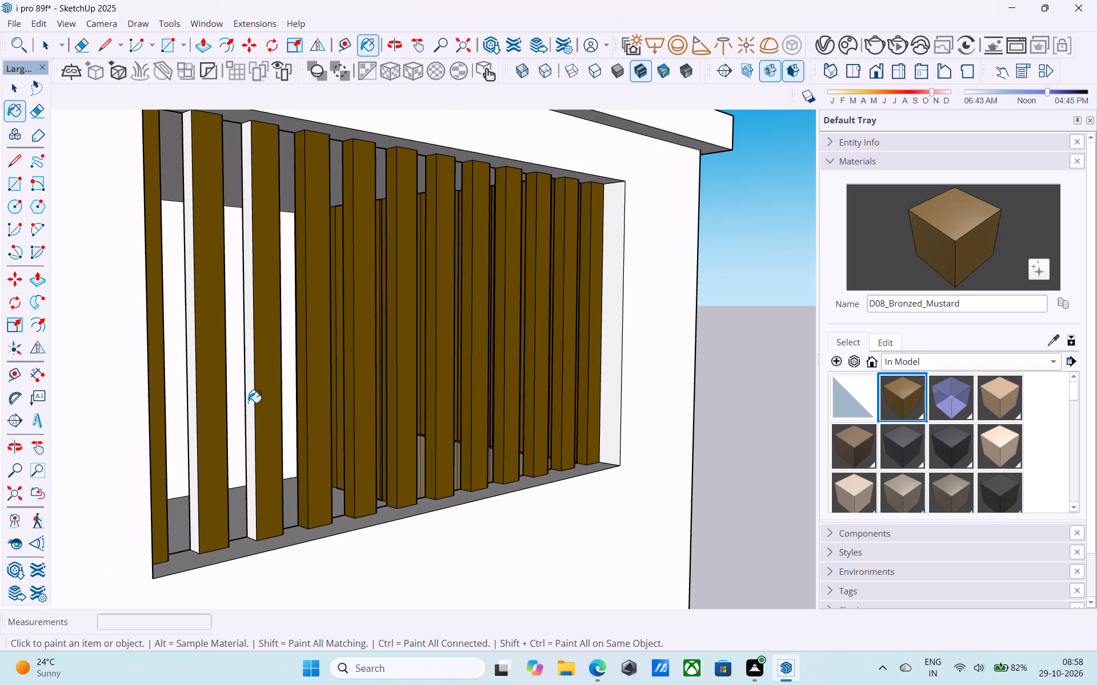
click(193, 430)
Paint the eleven slat side faces that face towards the fluted shaft with D08_Bronzed_Mustard.
scroll(234, 421, down, 3)
scroll(310, 432, down, 2)
middle_drag(310, 432, 101, 474)
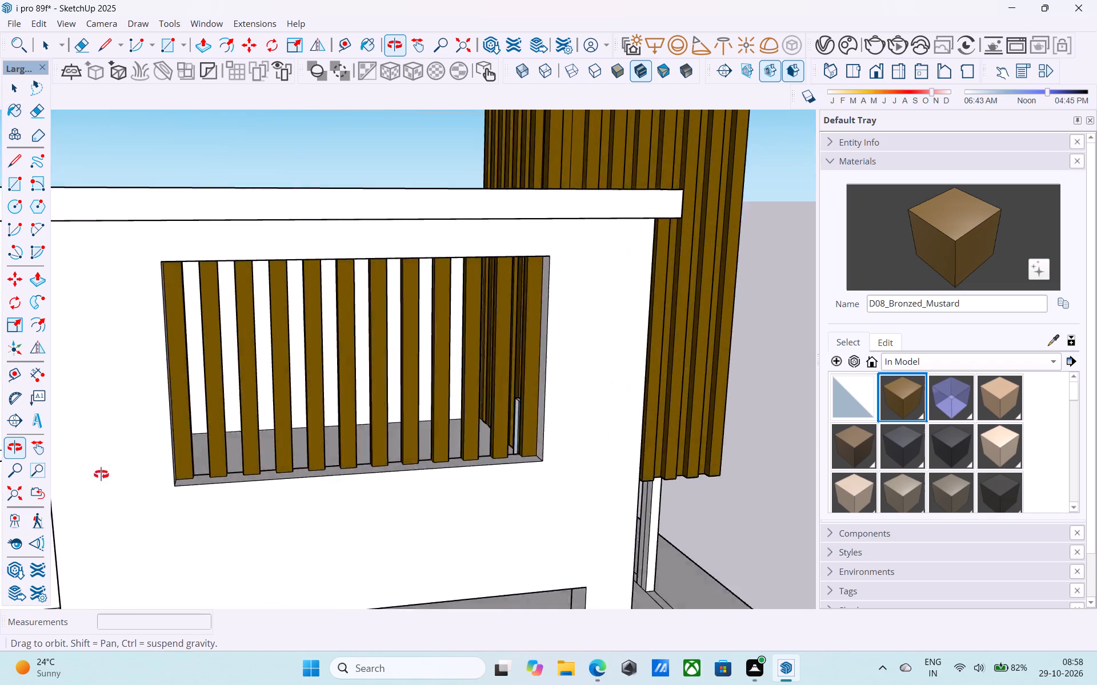
middle_drag(101, 474, 0, 487)
middle_drag(510, 479, 283, 476)
scroll(337, 390, up, 6)
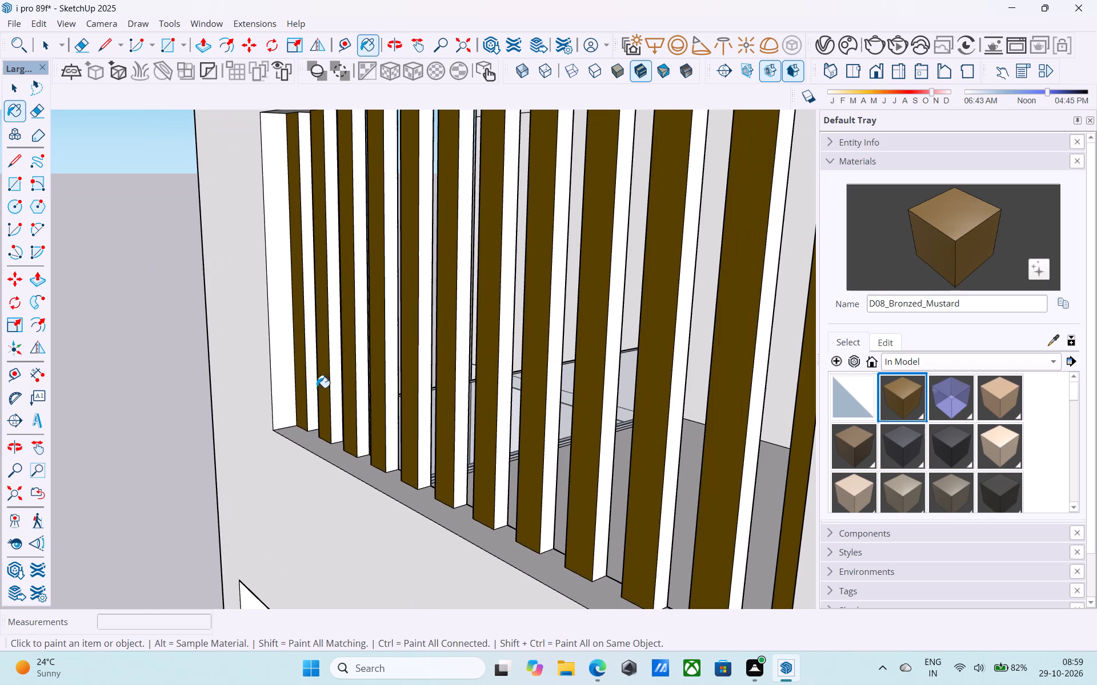
click(310, 383)
click(336, 399)
click(363, 415)
click(383, 416)
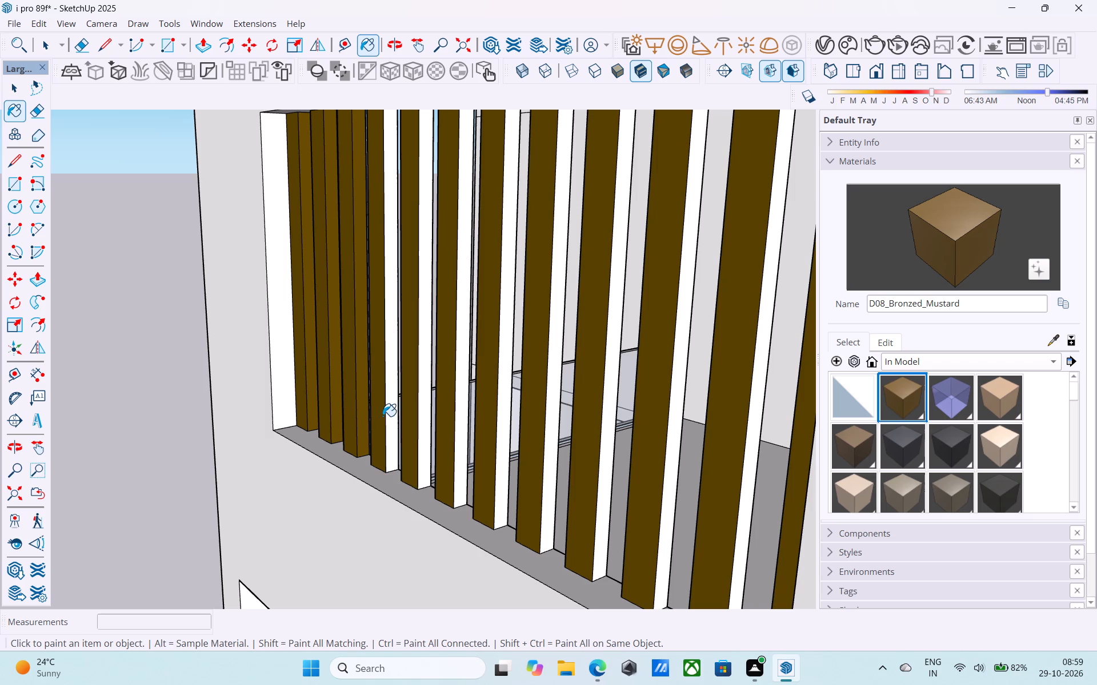
click(393, 419)
click(426, 422)
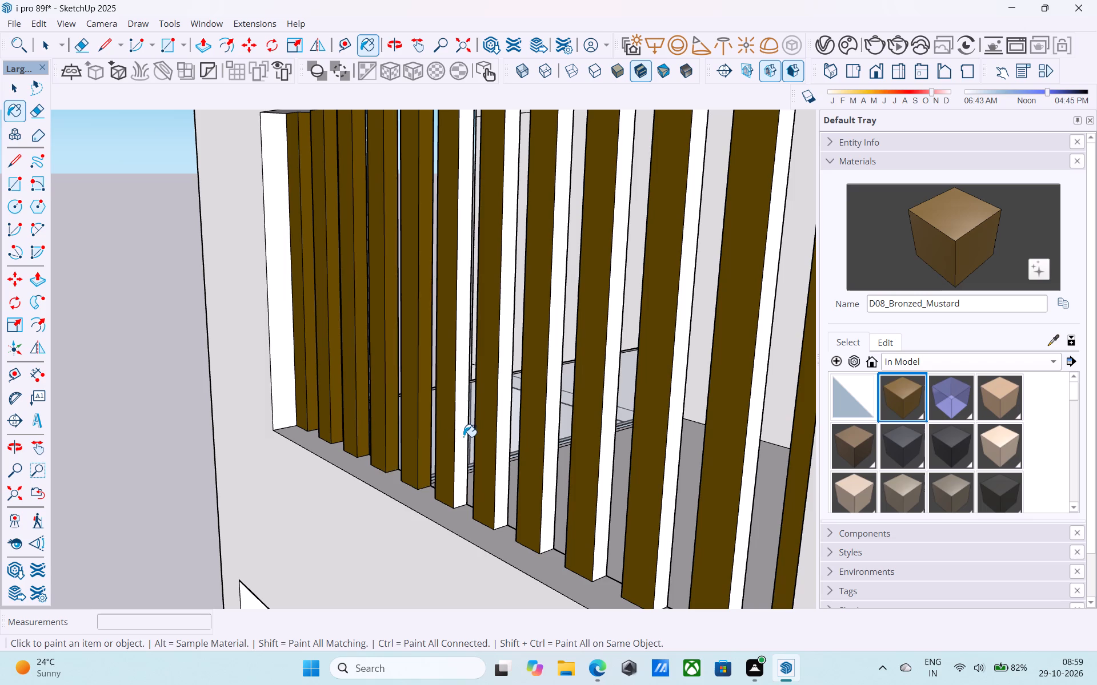
click(463, 437)
click(509, 442)
click(546, 450)
scroll(419, 468, down, 4)
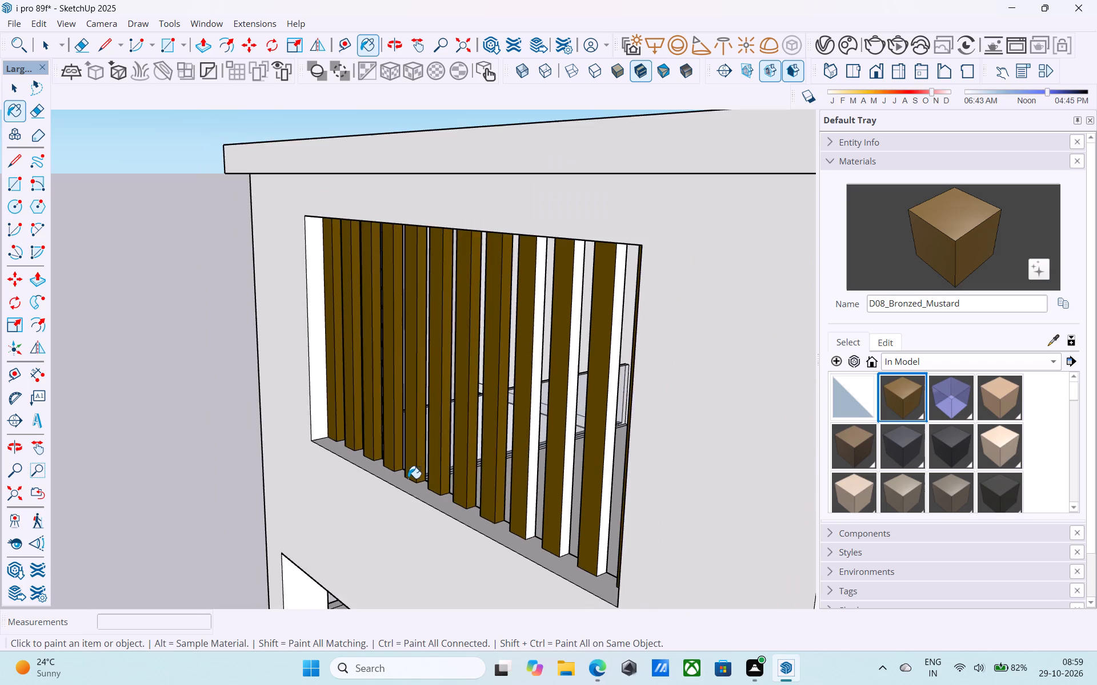
scroll(522, 486, up, 2)
click(535, 468)
click(582, 456)
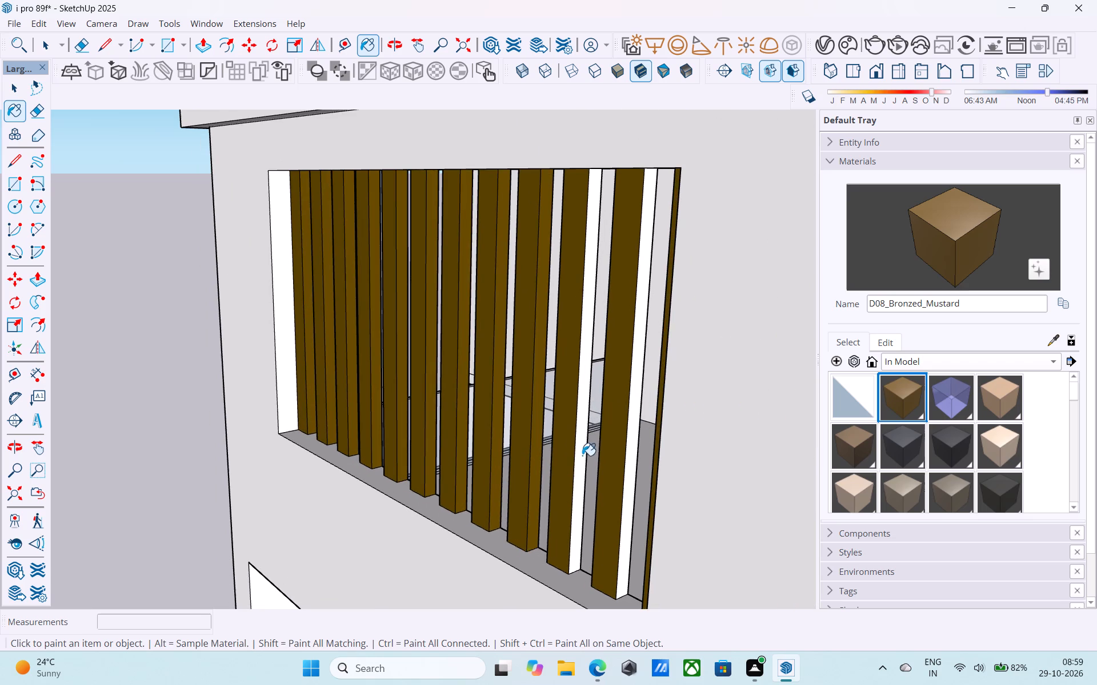
click(628, 453)
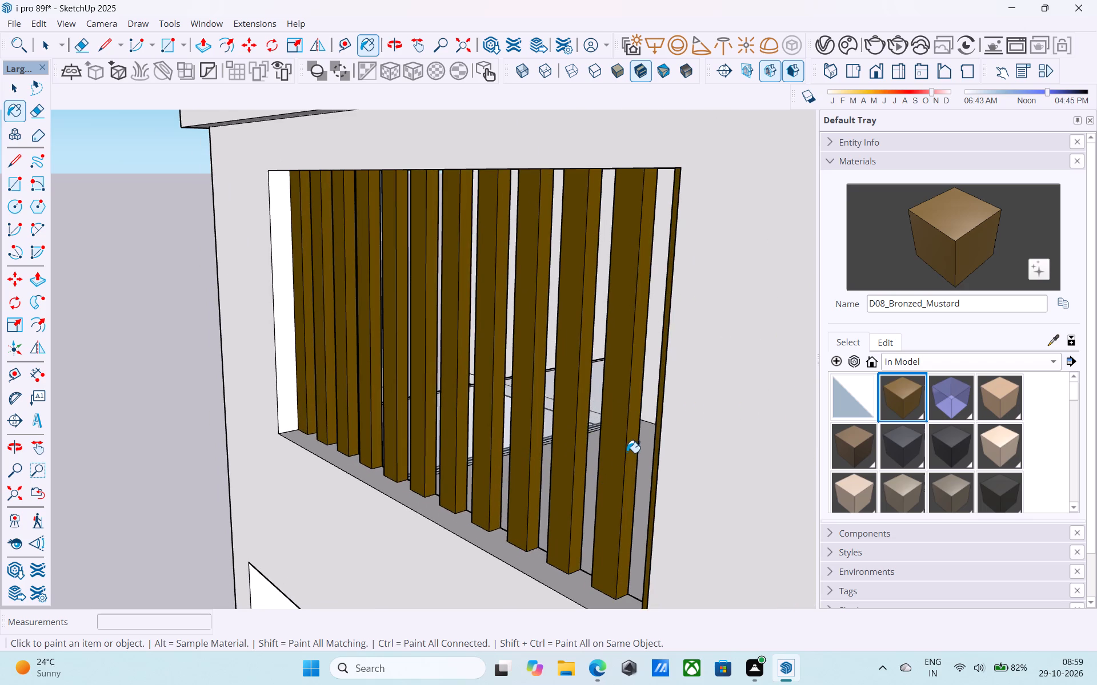
Leave the Paint Bucket and save the model.
key(space)
scroll(624, 452, down, 4)
middle_drag(628, 461, 698, 415)
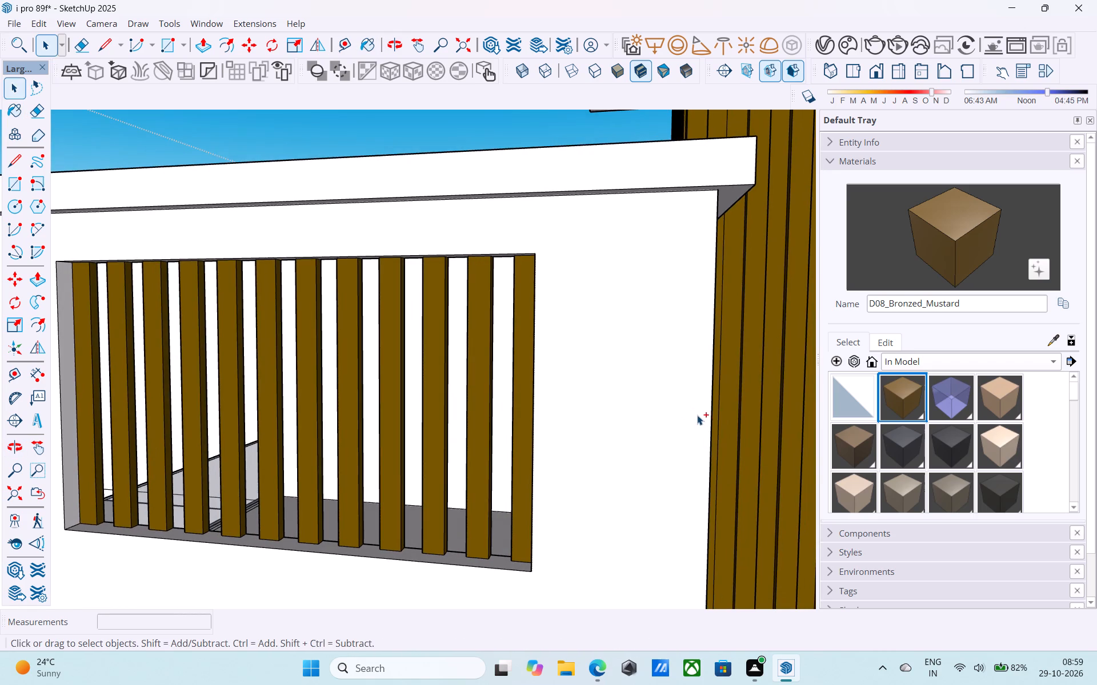
key(ctrl+s)
scroll(538, 426, down, 4)
middle_drag(526, 430, 740, 442)
shift+middle_drag(552, 453, 703, 433)
key(ctrl+s)
Examine the slatted window and the side bay from several angles, including its roof and the fluted shaft.
scroll(688, 452, down, 1)
middle_drag(663, 460, 524, 495)
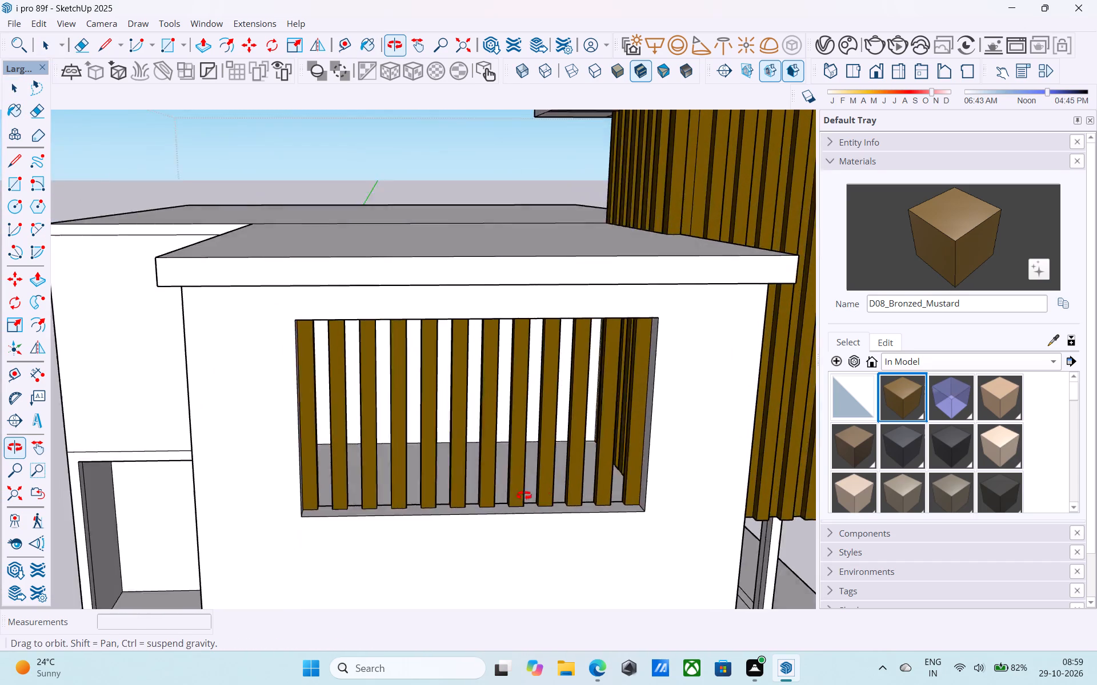
middle_drag(524, 495, 490, 486)
shift+middle_drag(505, 497, 517, 488)
scroll(677, 483, down, 3)
middle_drag(667, 483, 371, 499)
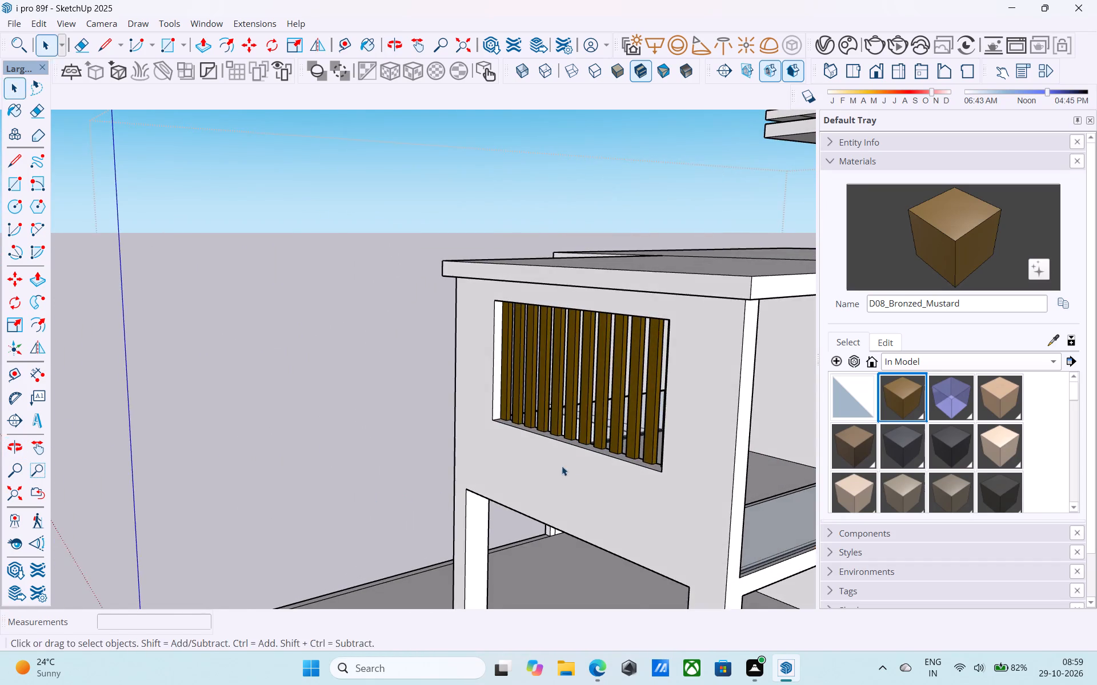
shift+middle_drag(575, 462, 704, 468)
shift+middle_drag(698, 394, 639, 449)
scroll(639, 449, up, 2)
shift+middle_drag(639, 449, 741, 439)
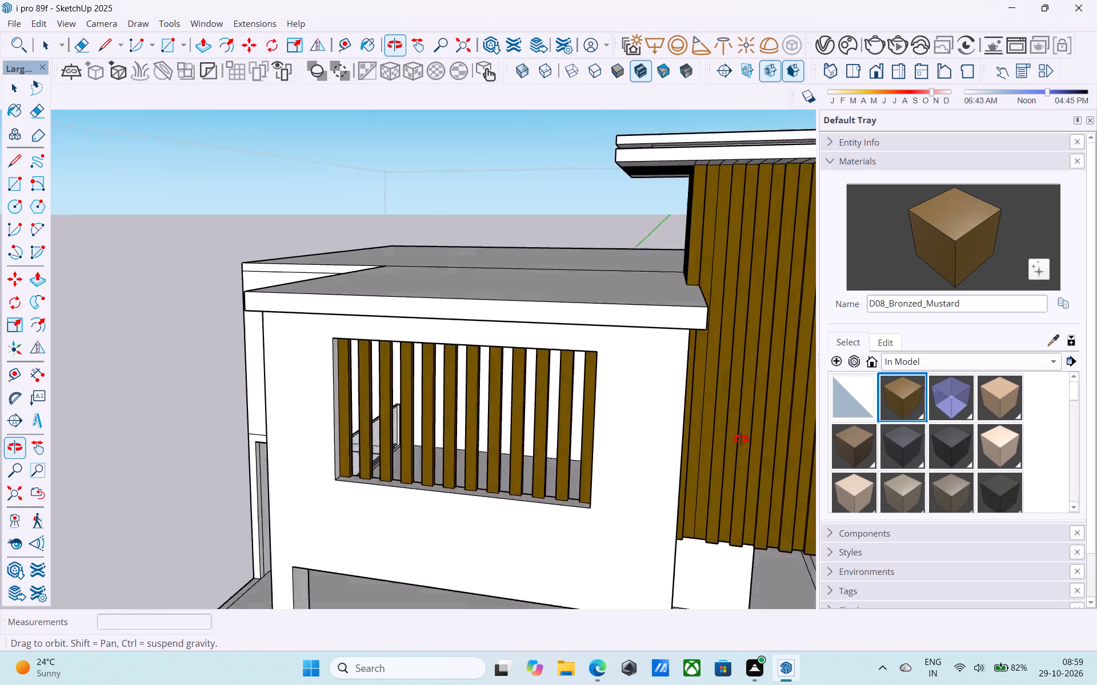
shift+middle_drag(741, 439, 842, 404)
middle_drag(780, 398, 811, 409)
middle_drag(760, 413, 741, 412)
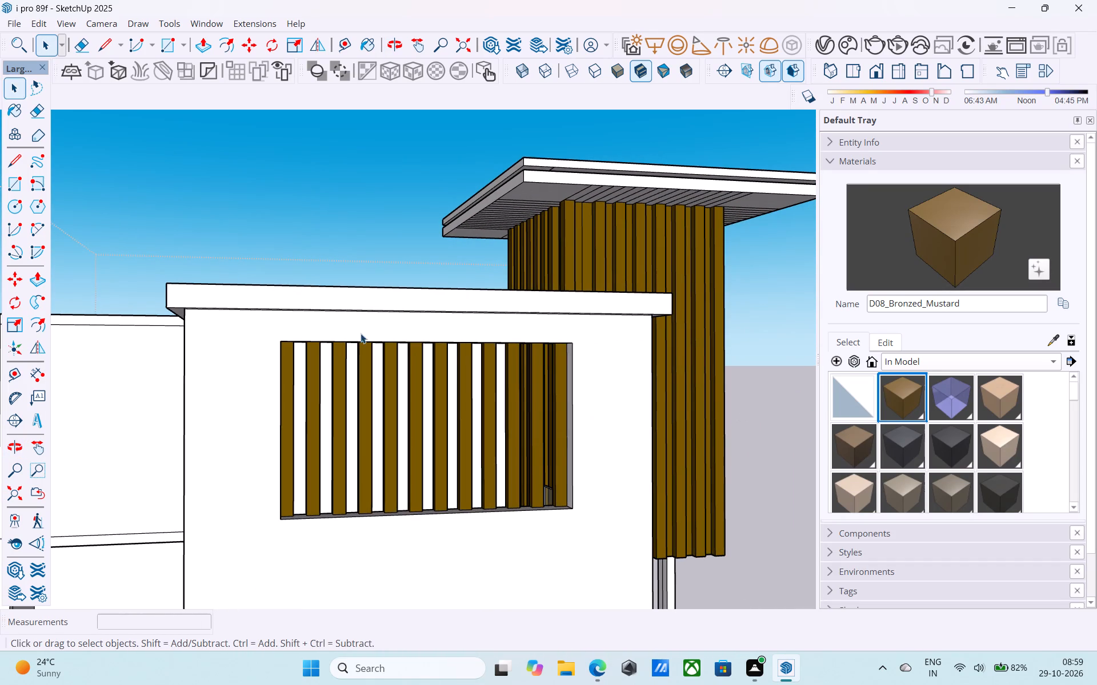
Draw a 6" vertical line up the wall from the window's upper corner nearest the fluted shaft, and revise its length to 8".
key(r)
scroll(325, 345, up, 4)
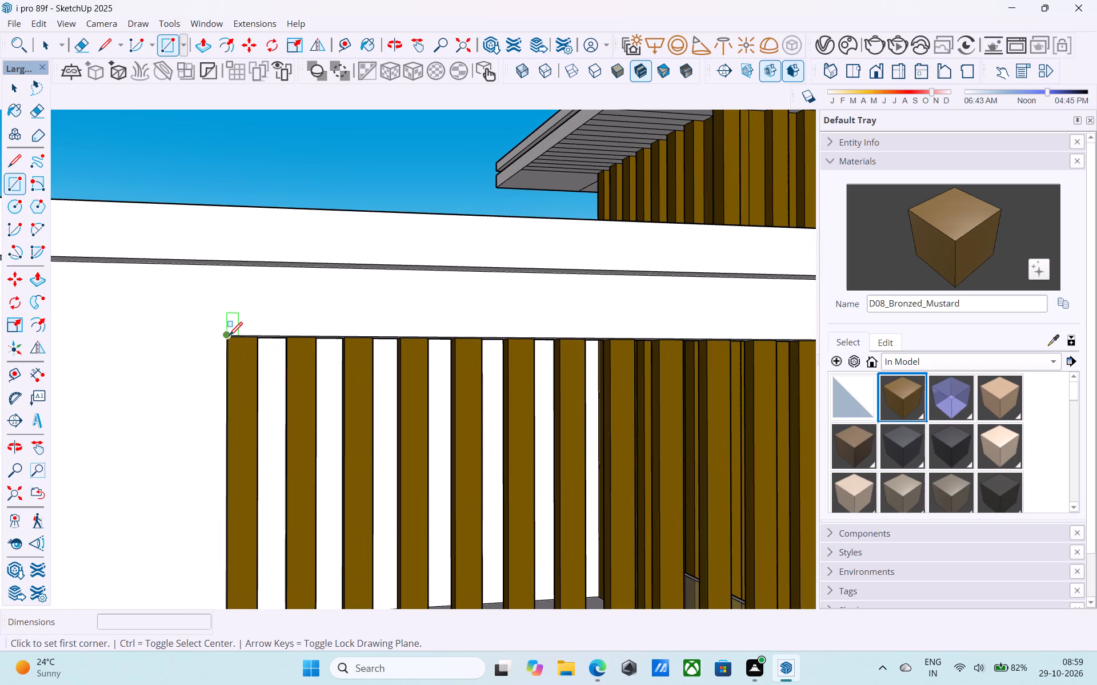
key(l)
scroll(229, 337, down, 4)
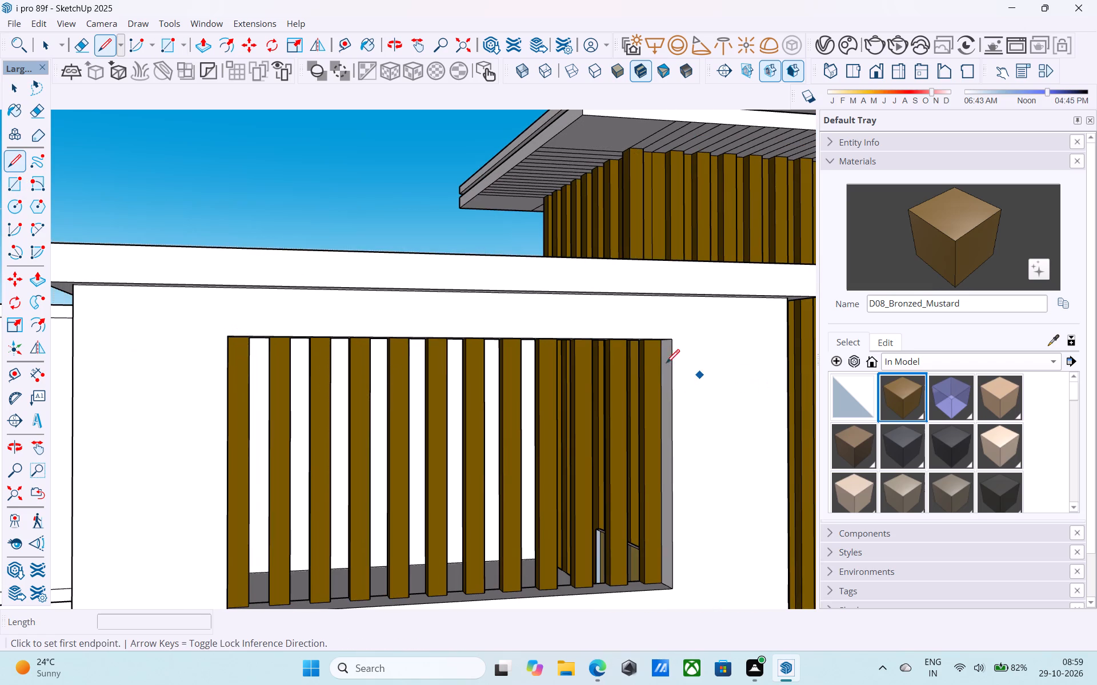
click(672, 337)
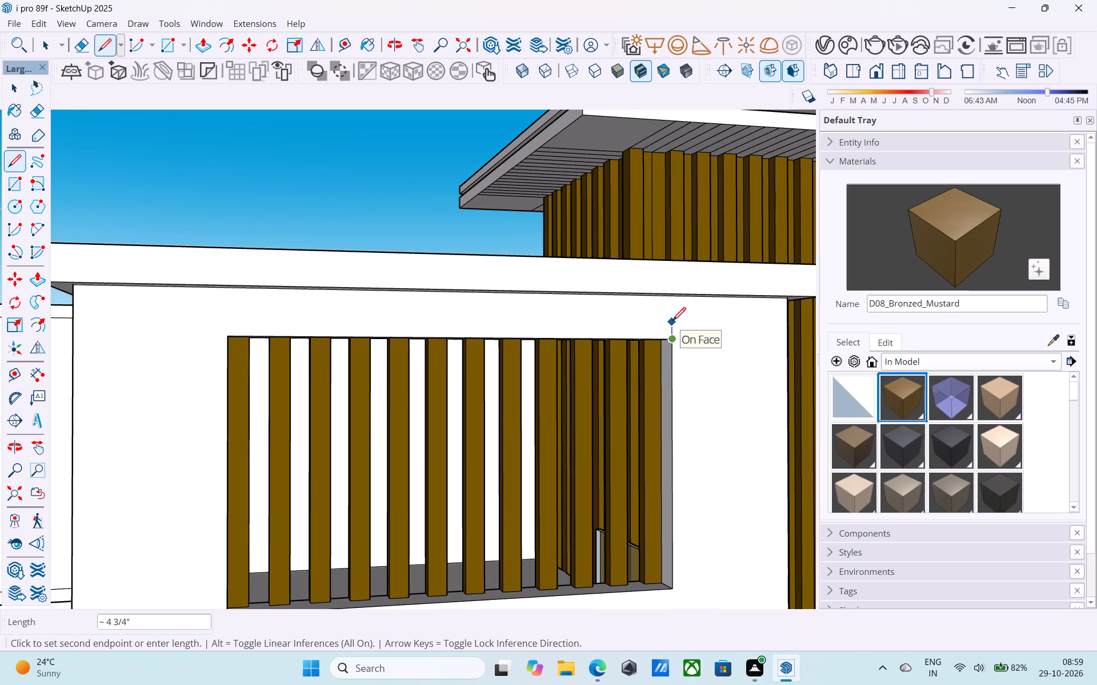
key(6)
key(shift+quotedbl)
key(Return)
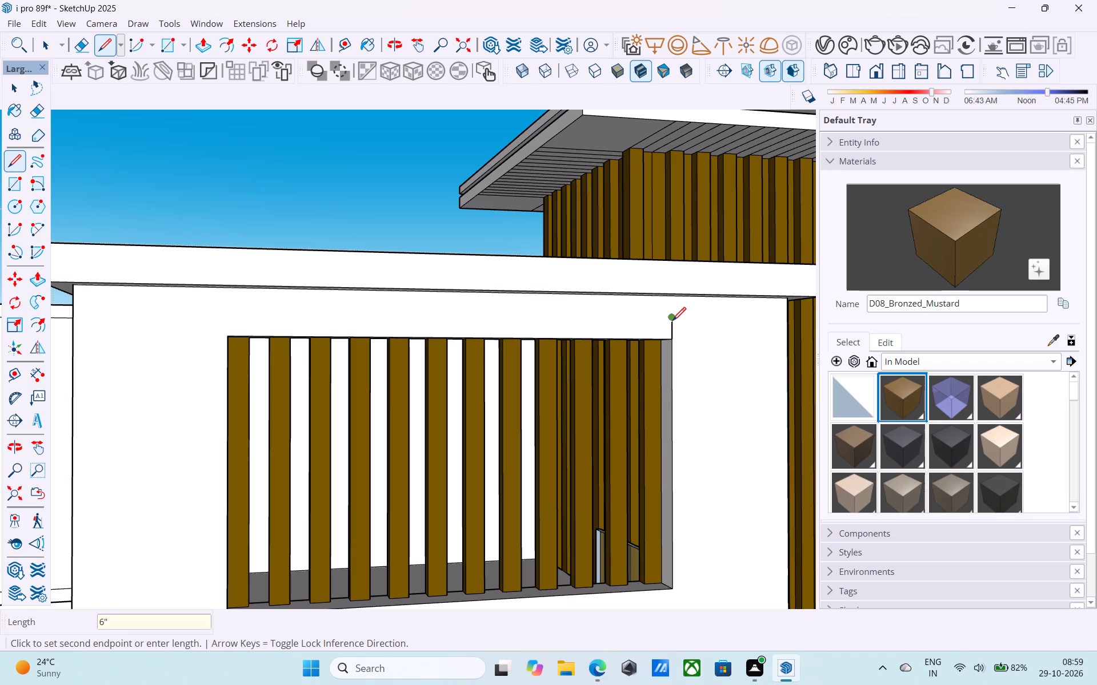
text(8")
key(Return)
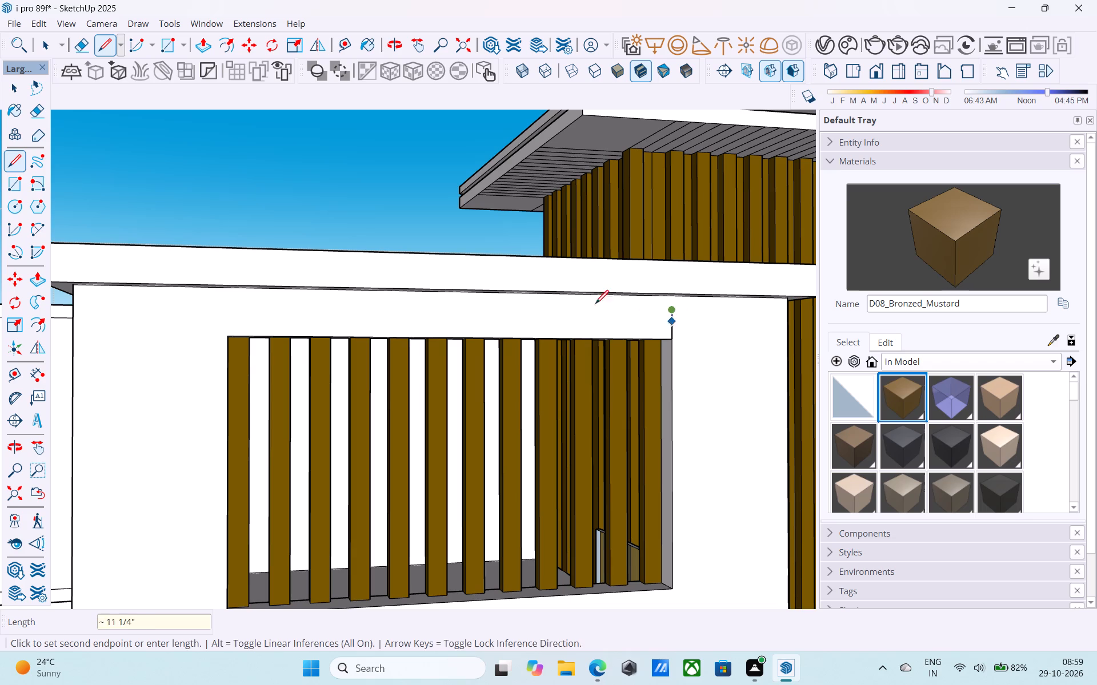
Draw a rectangle along the window's whole top edge up to the 8" line's end, and delete the face covering the slats.
click(229, 337)
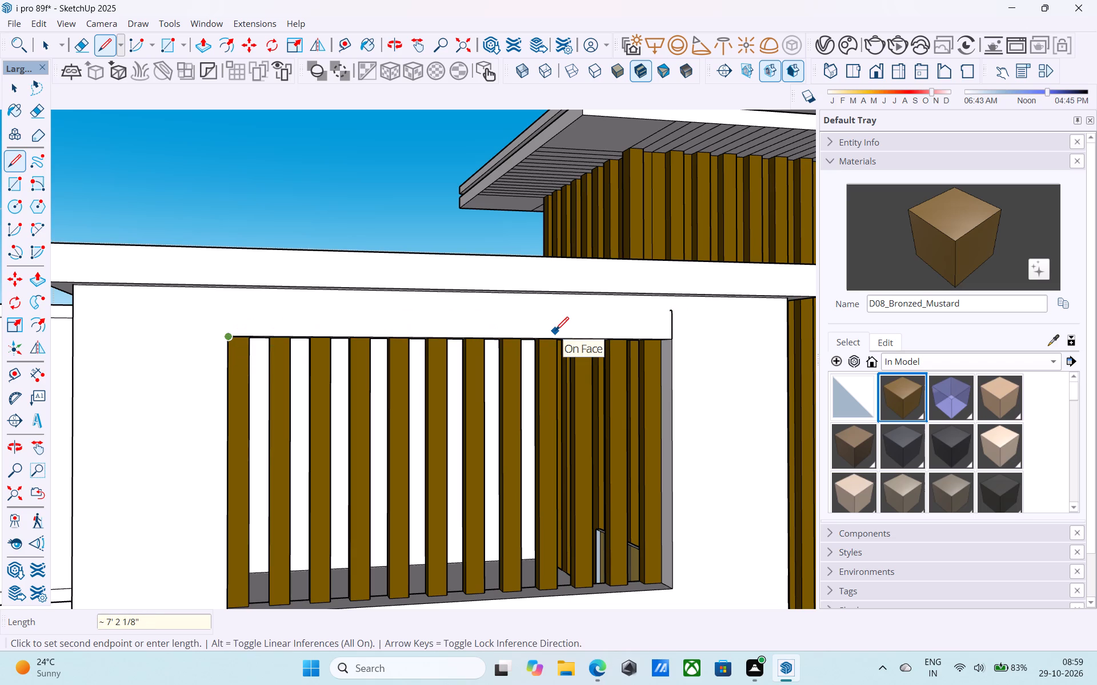
key(r)
click(231, 337)
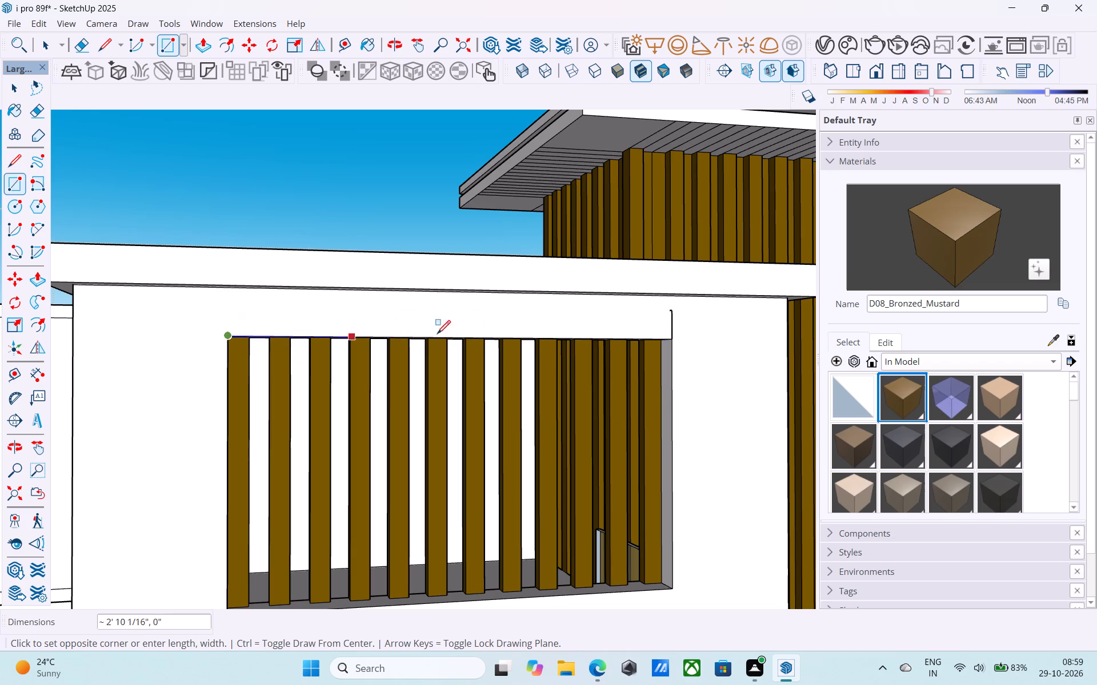
click(670, 315)
key(space)
click(583, 424)
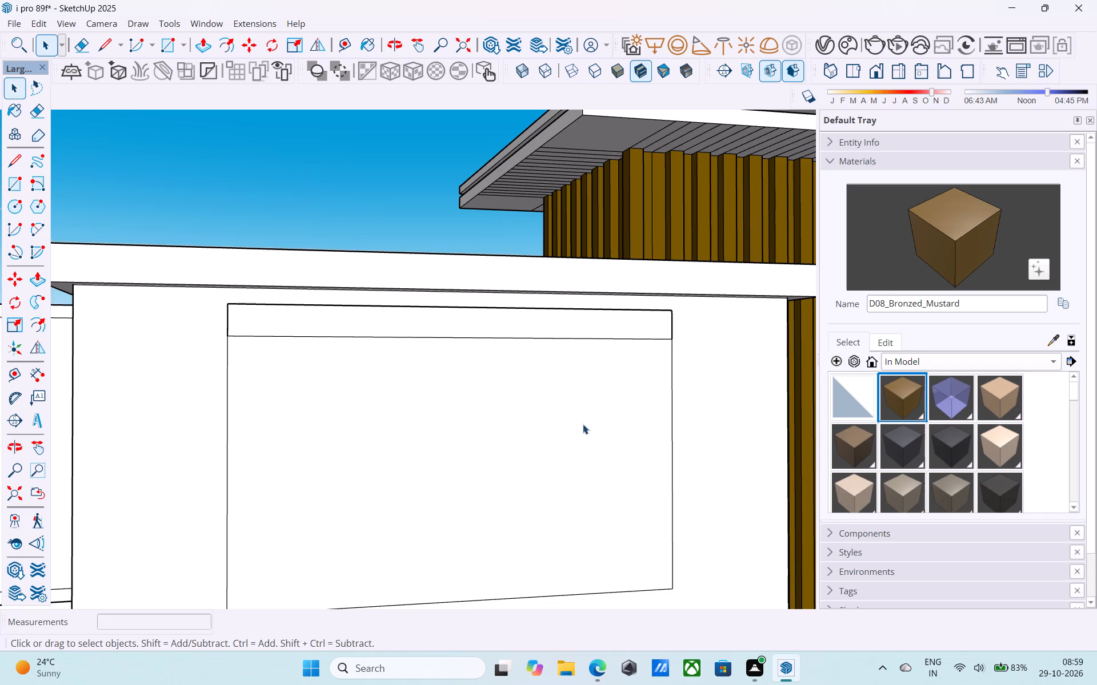
key(Delete)
Split the band above the window lengthwise with a line between the midpoints of its short edges.
key(l)
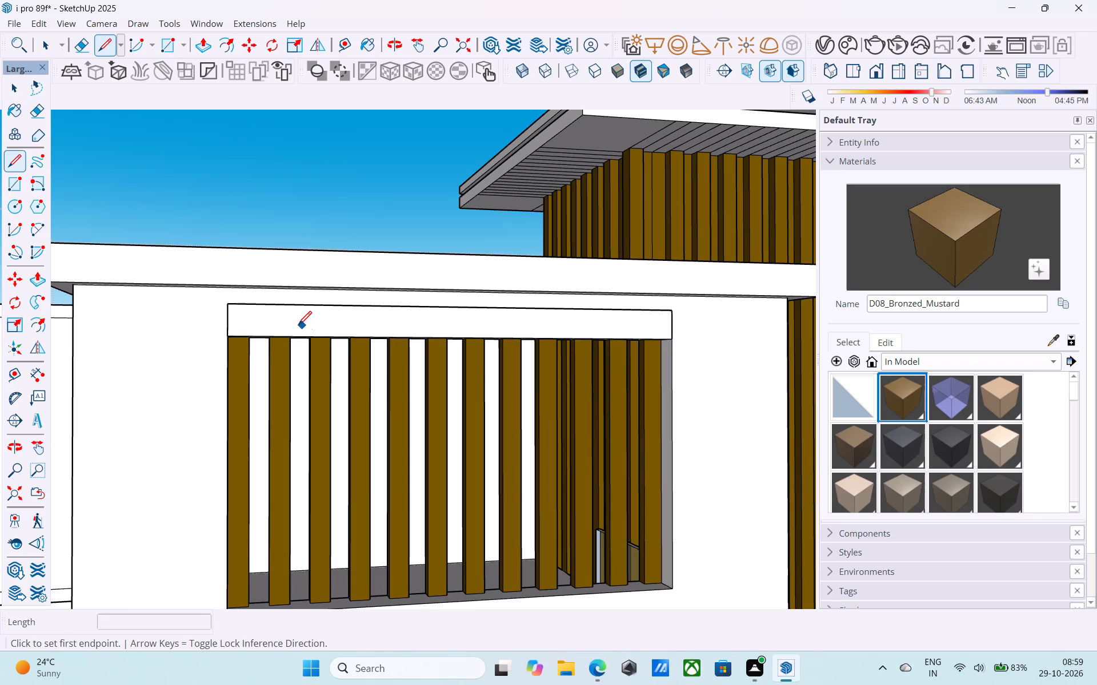
middle_drag(298, 327, 630, 363)
scroll(425, 358, up, 4)
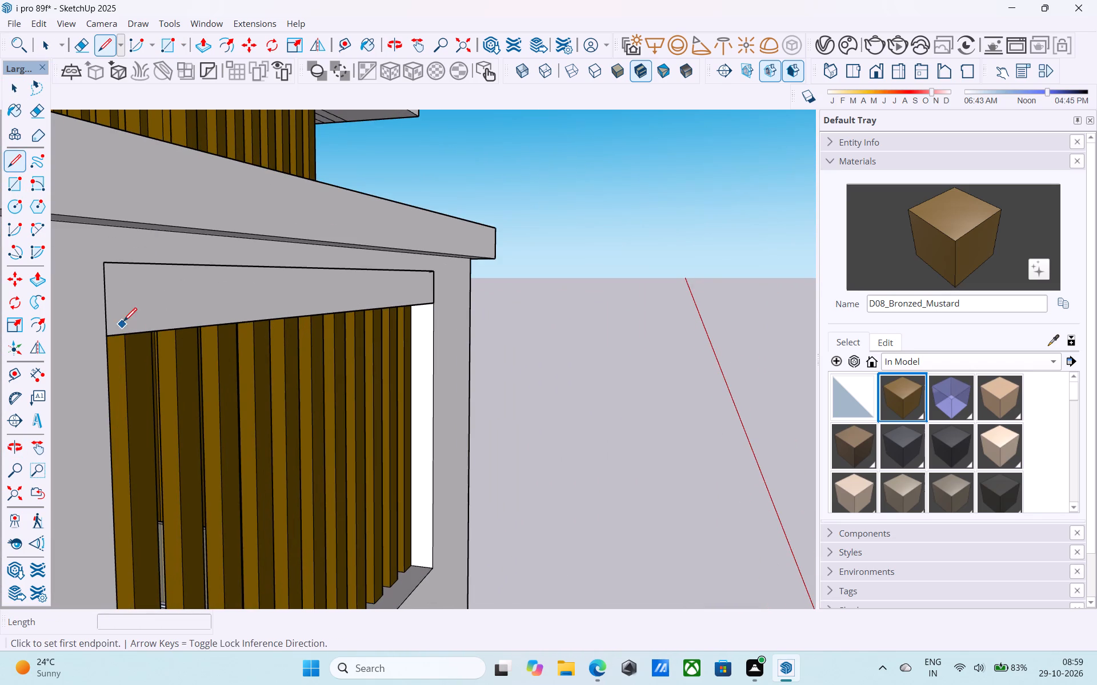
click(103, 301)
click(438, 285)
key(space)
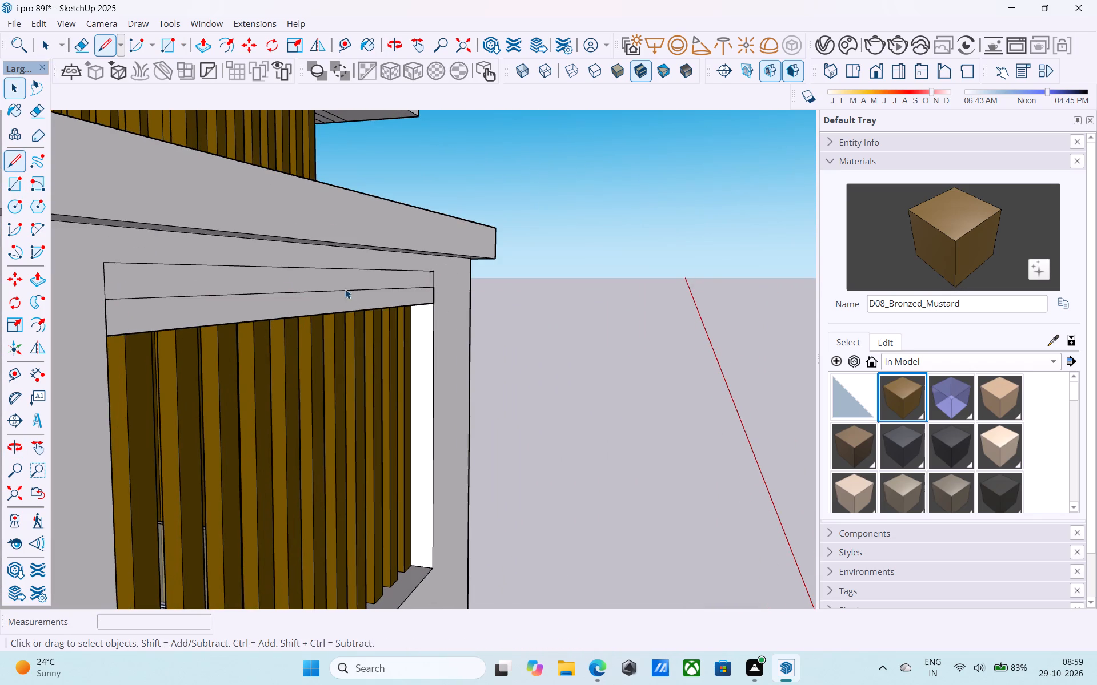
Erase the lower halves of the band's two short edges, keeping only the upper strip outlined above the window.
click(282, 284)
key(e)
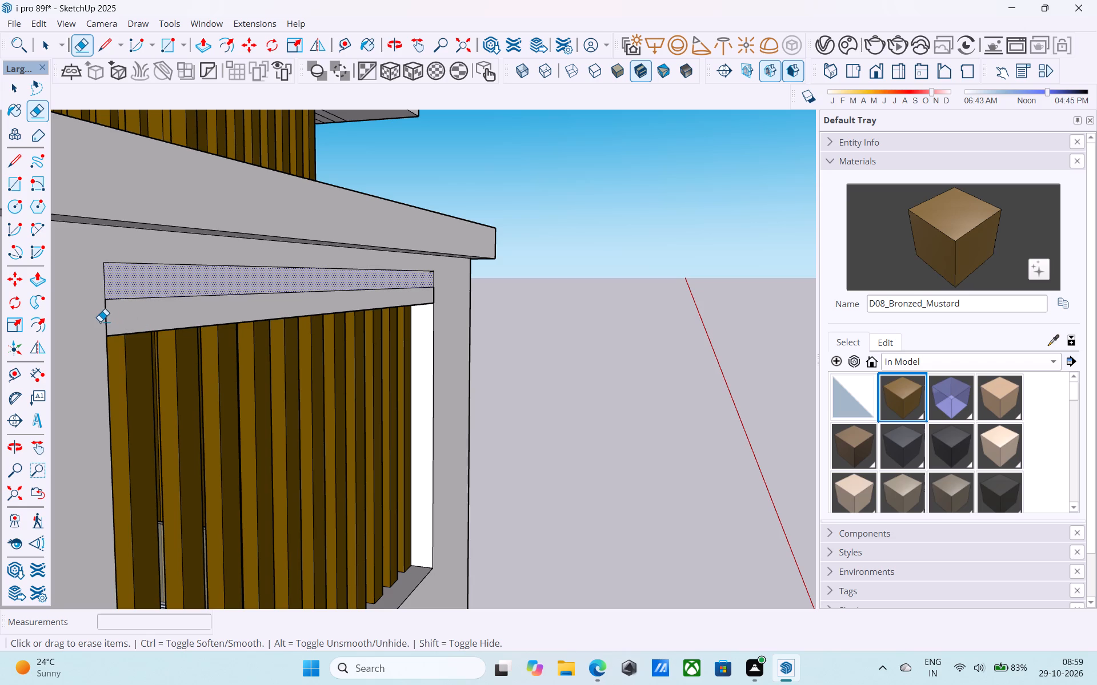
click(100, 321)
drag(102, 320, 110, 320)
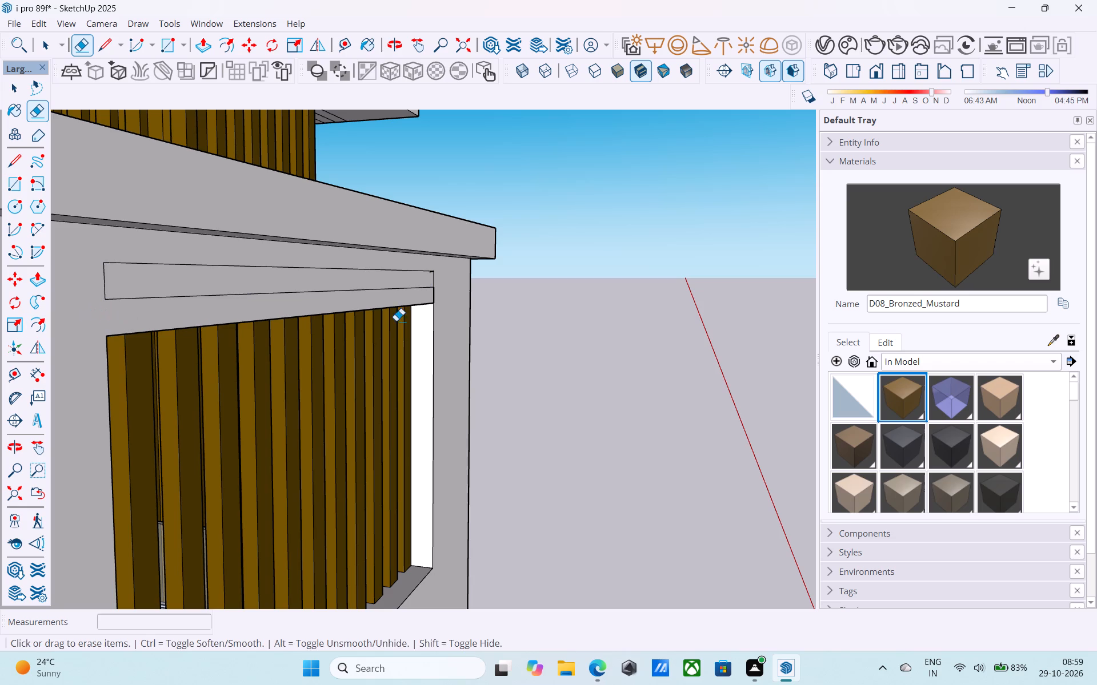
click(434, 295)
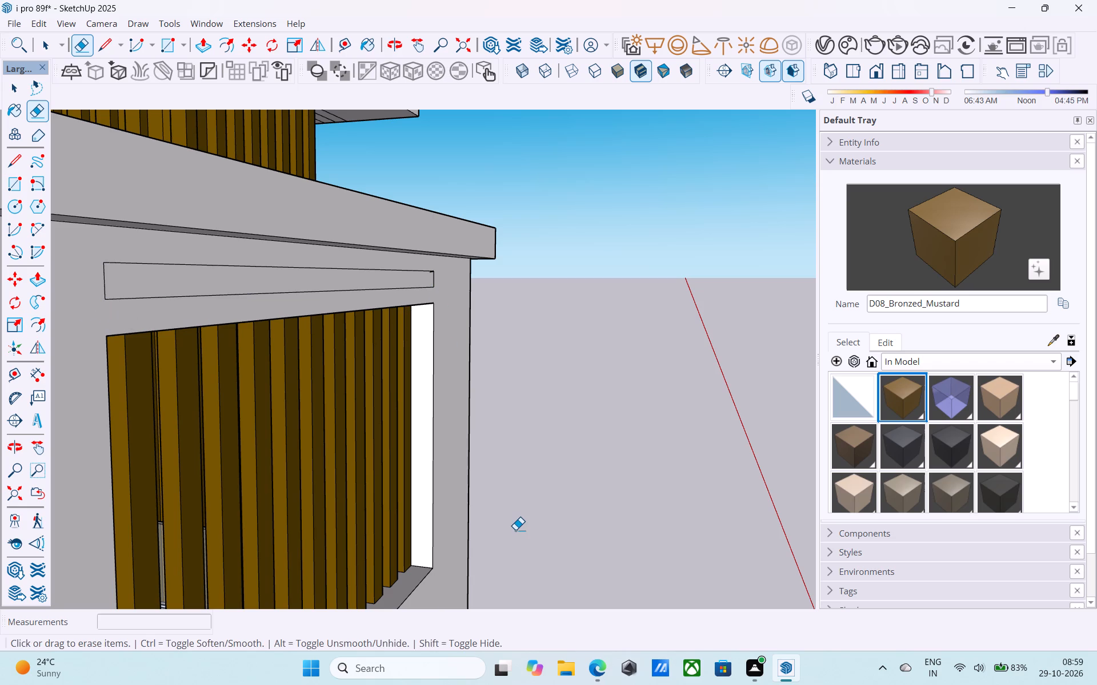
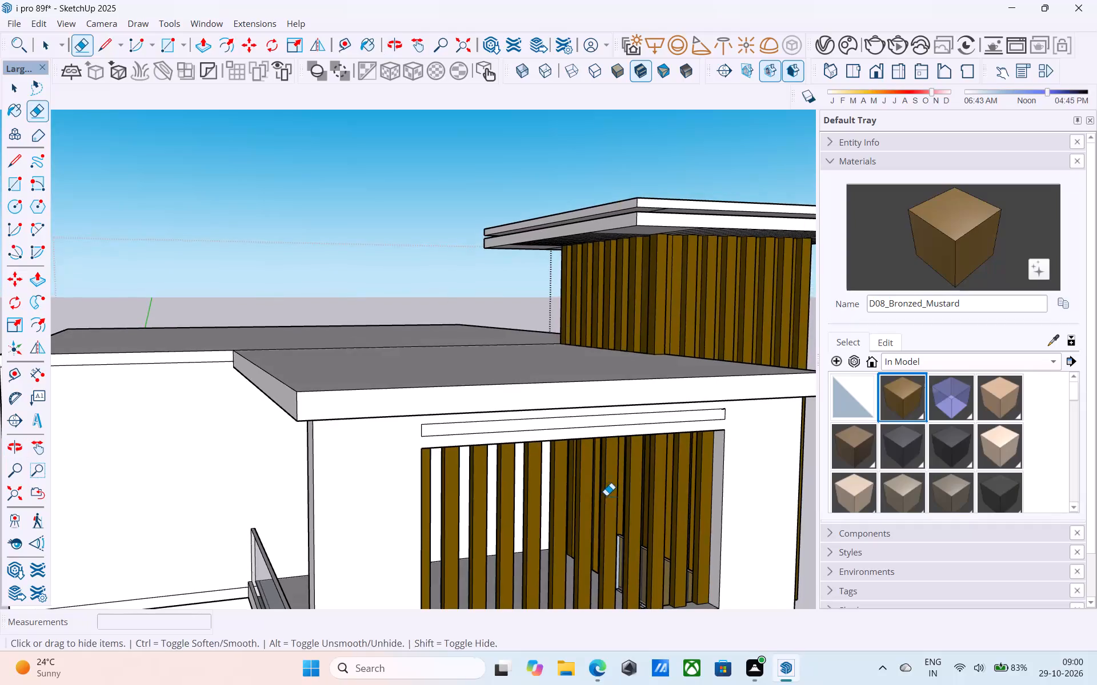
Push/Pull the narrow rectangular strip above the slatted opening outward by 2' to form a canopy slab.
shift+middle_drag(606, 495, 543, 499)
scroll(453, 432, up, 6)
key(space)
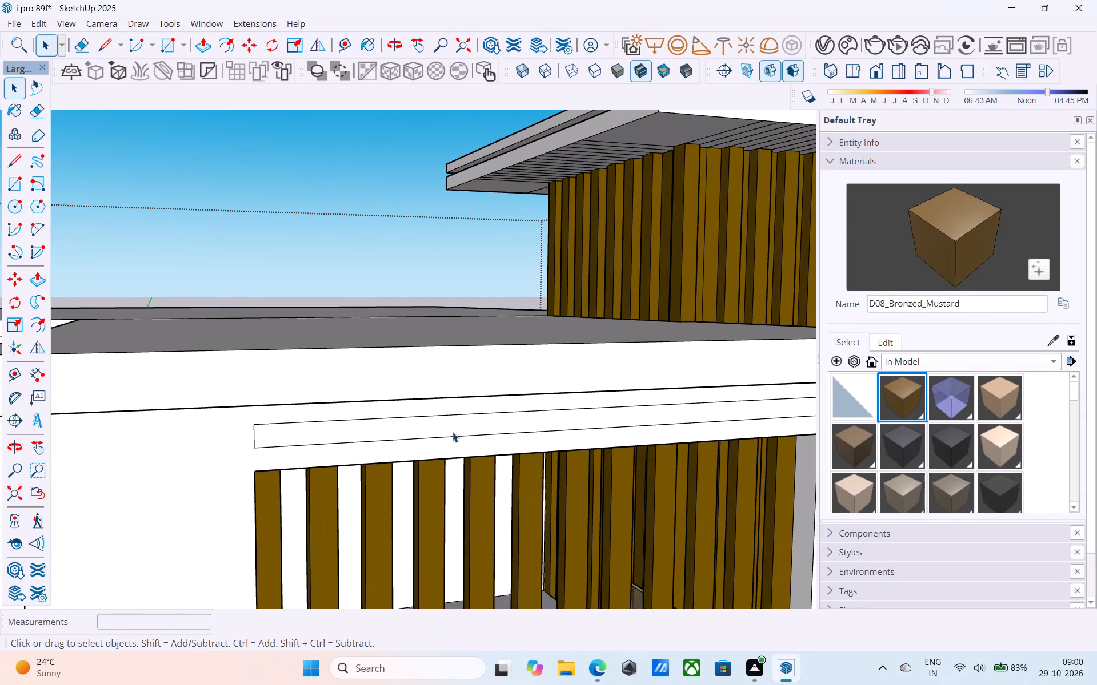
scroll(453, 432, down, 5)
middle_click(453, 432)
scroll(453, 432, up, 4)
click(453, 430)
scroll(453, 430, up, 1)
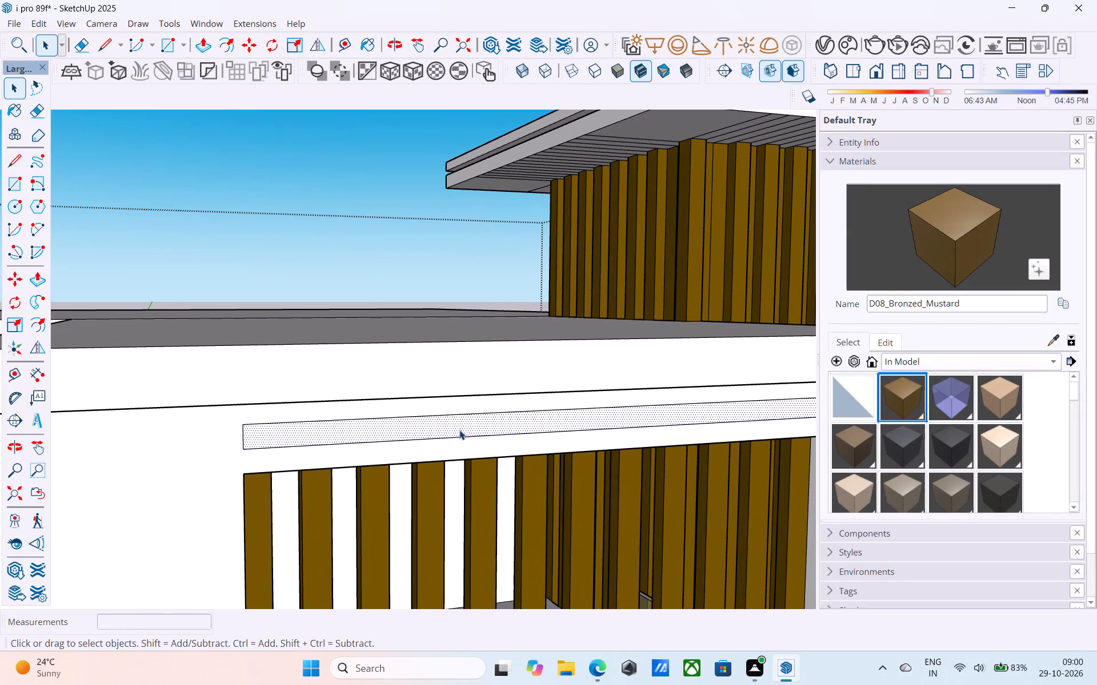
scroll(465, 434, up, 2)
scroll(465, 434, down, 2)
middle_click(461, 434)
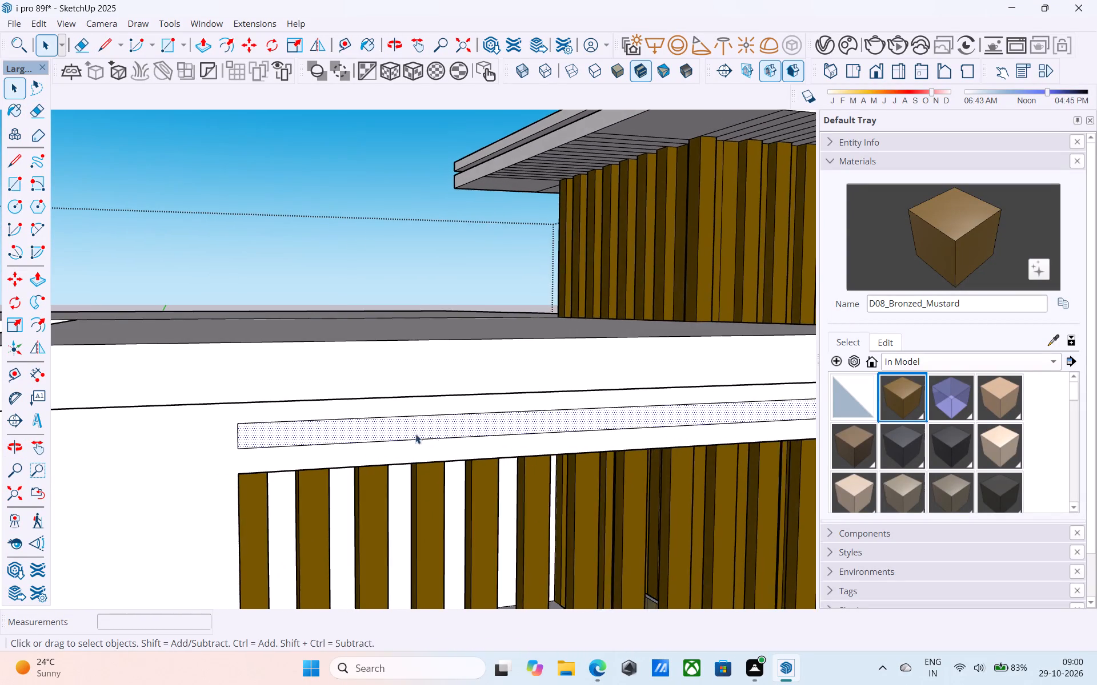
scroll(387, 441, down, 3)
scroll(413, 437, up, 3)
key(p)
click(415, 429)
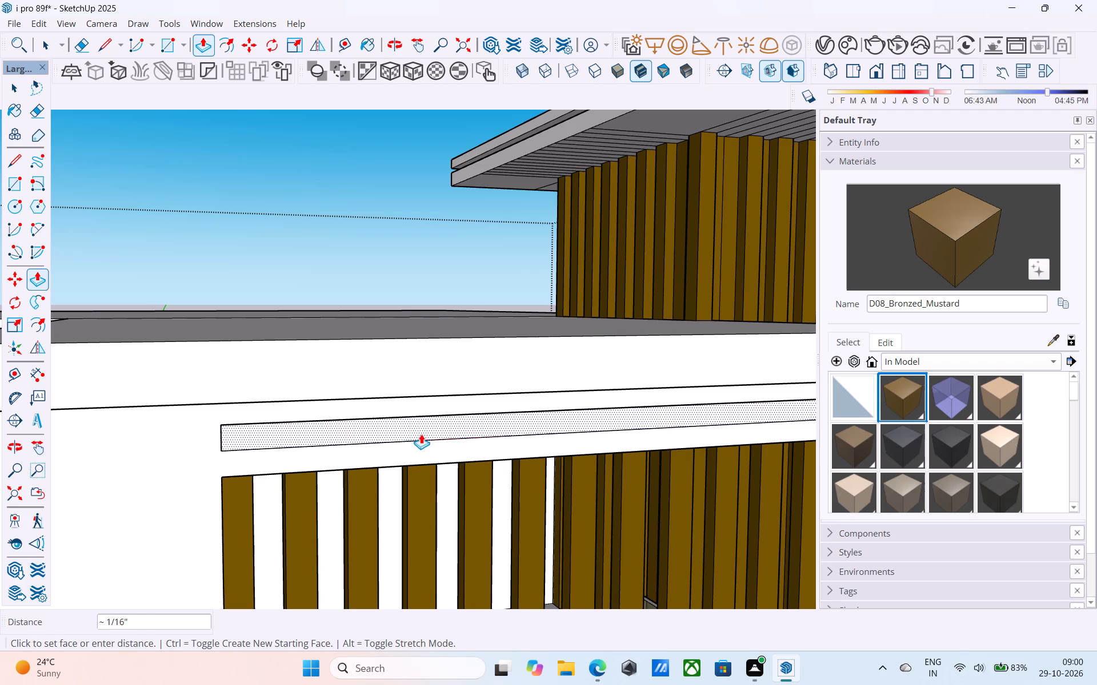
scroll(422, 434, down, 3)
middle_drag(422, 434, 550, 479)
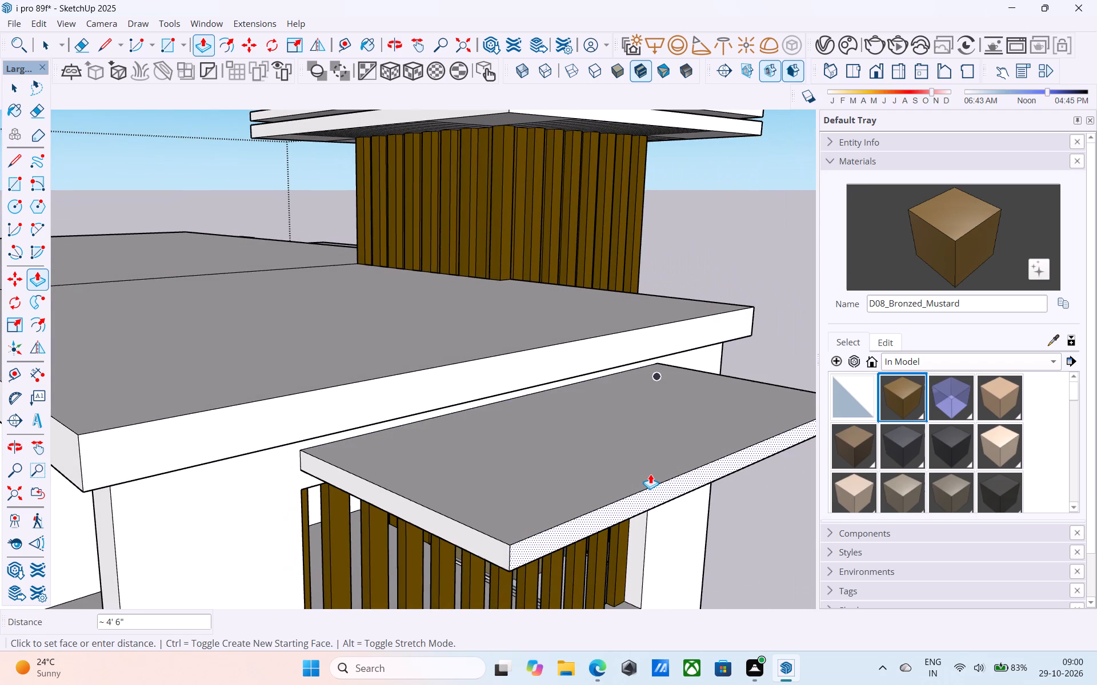
text(2')
key(Return)
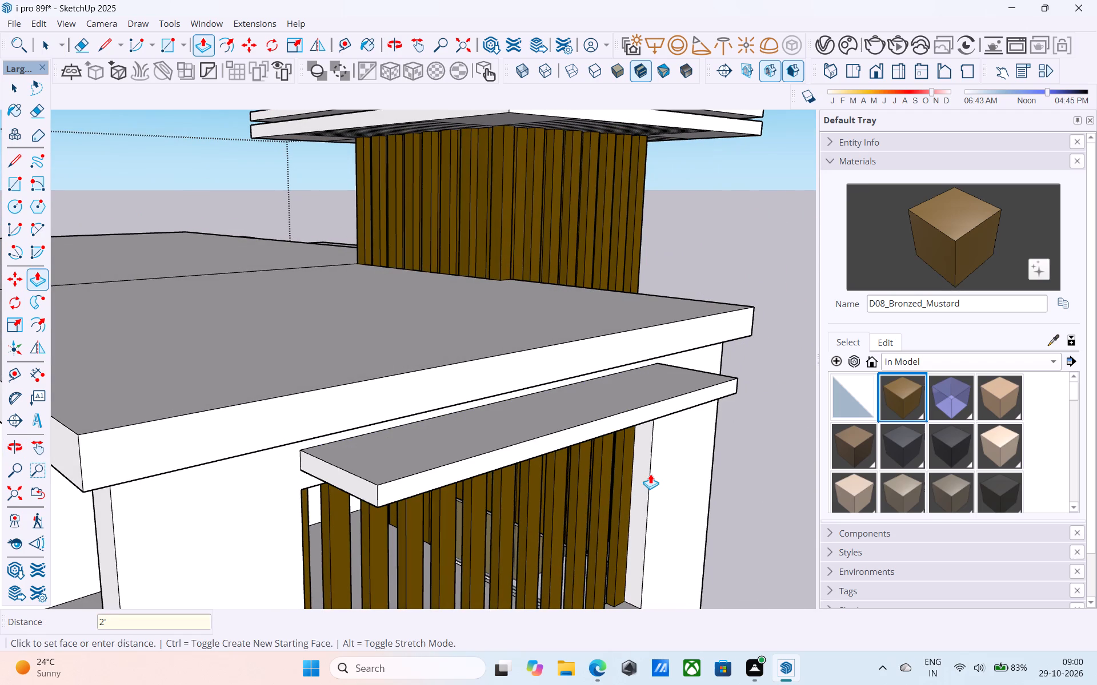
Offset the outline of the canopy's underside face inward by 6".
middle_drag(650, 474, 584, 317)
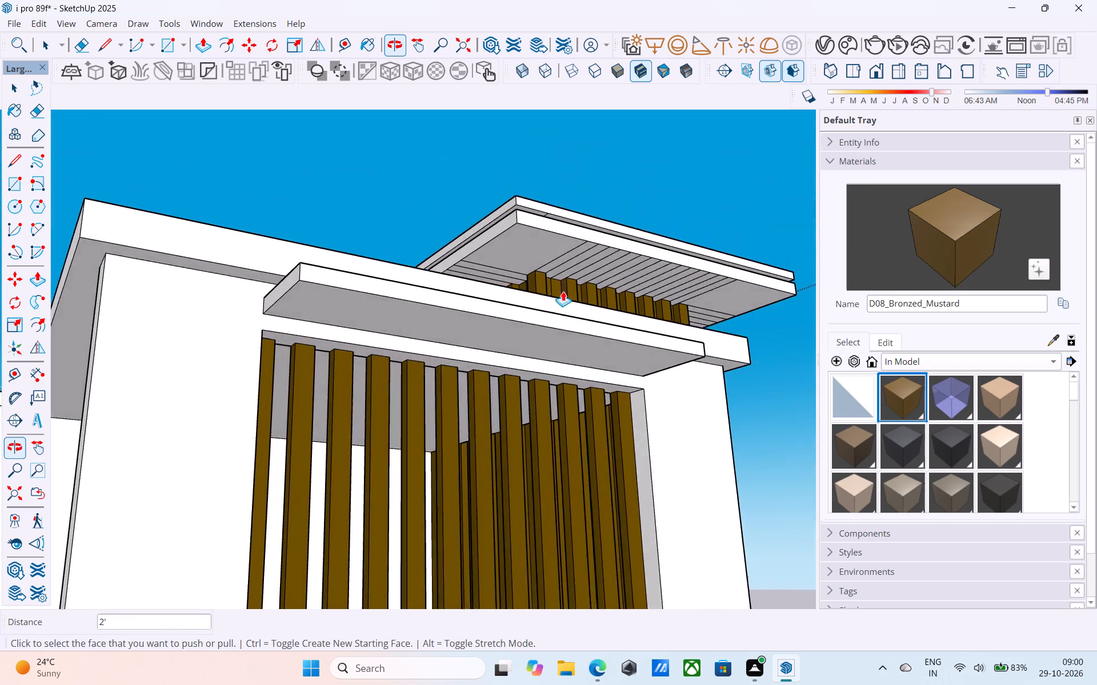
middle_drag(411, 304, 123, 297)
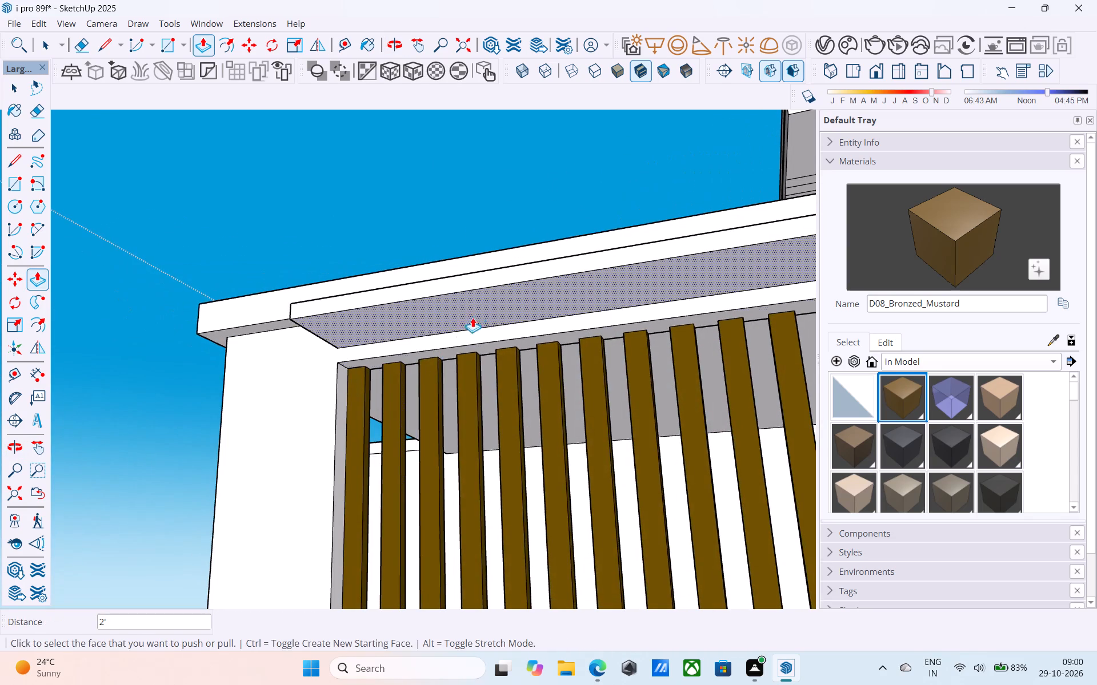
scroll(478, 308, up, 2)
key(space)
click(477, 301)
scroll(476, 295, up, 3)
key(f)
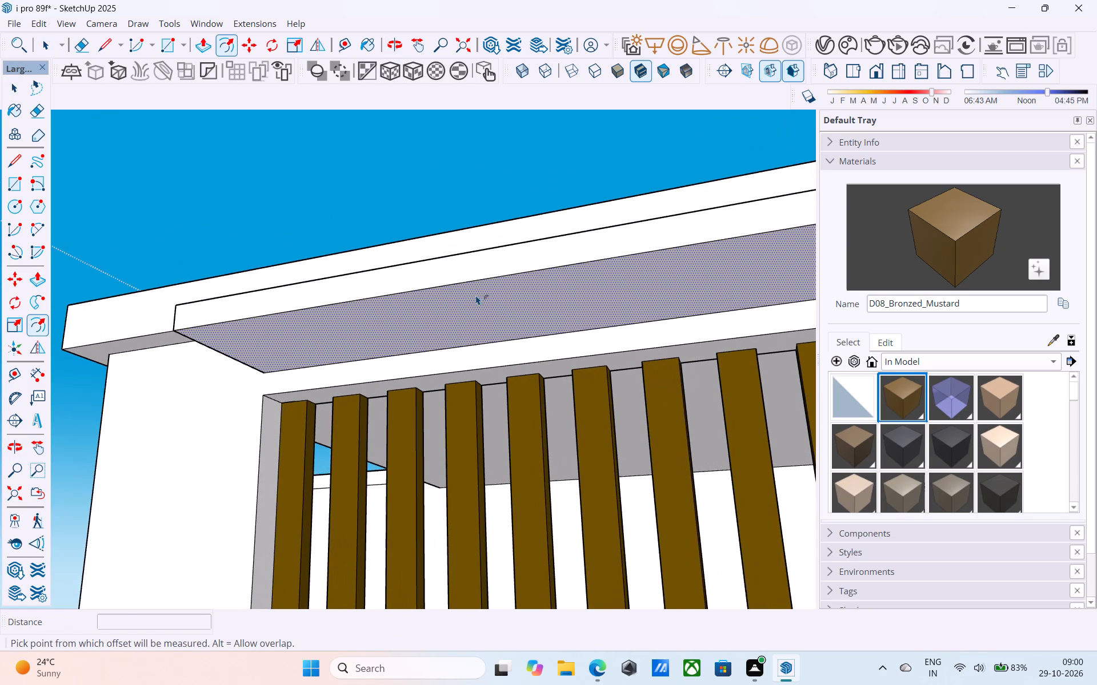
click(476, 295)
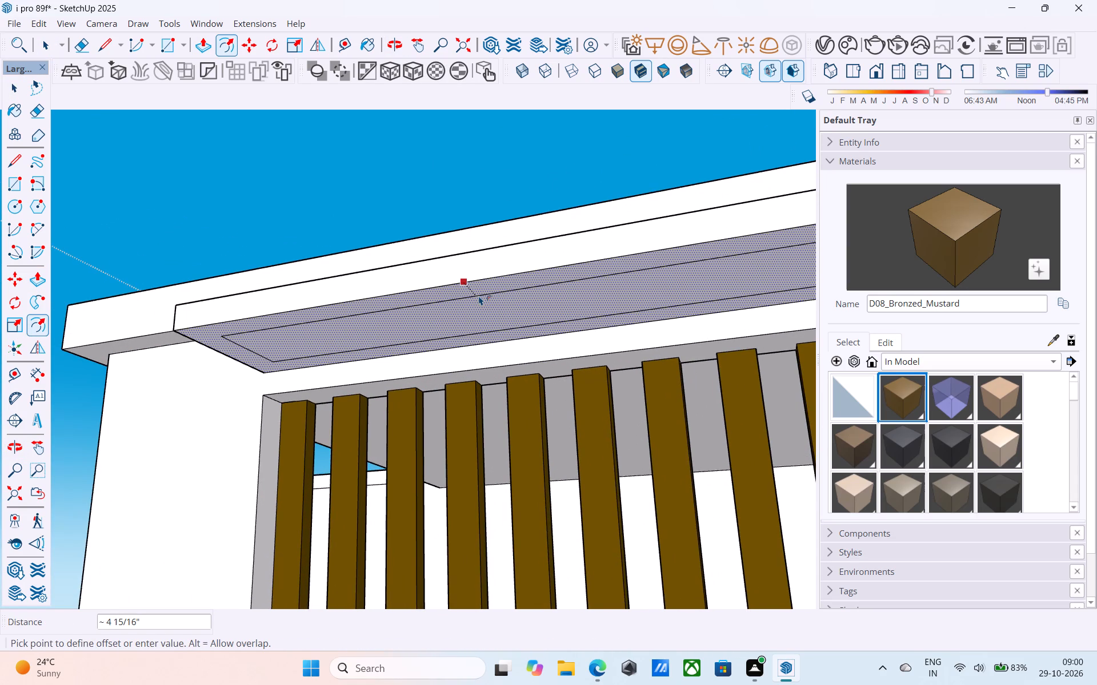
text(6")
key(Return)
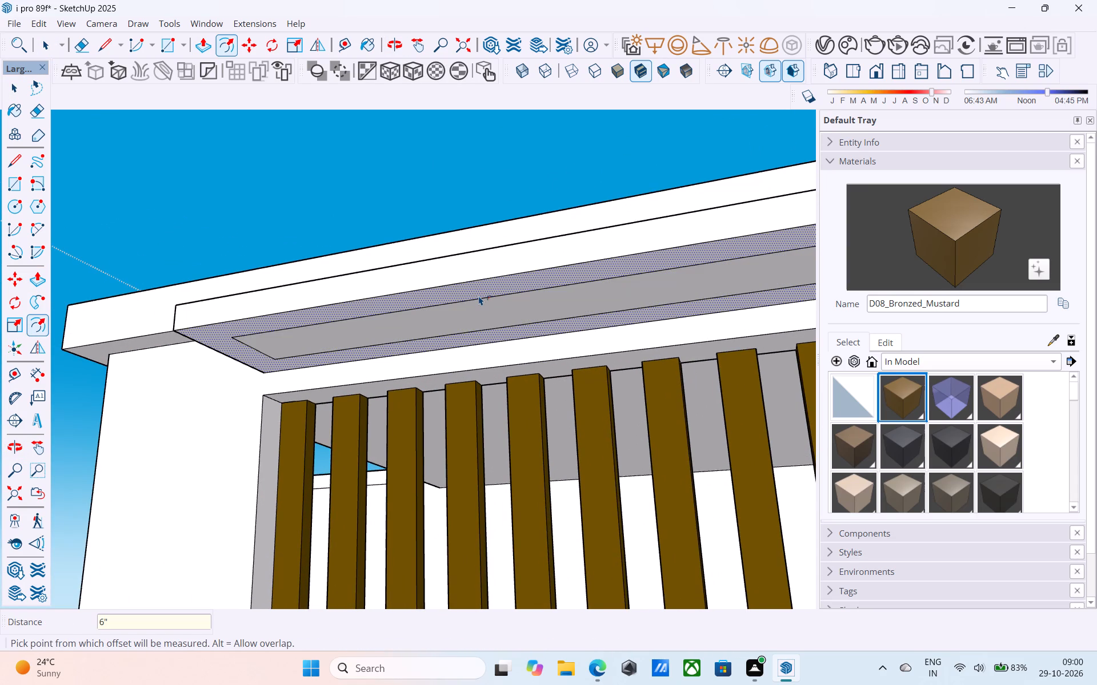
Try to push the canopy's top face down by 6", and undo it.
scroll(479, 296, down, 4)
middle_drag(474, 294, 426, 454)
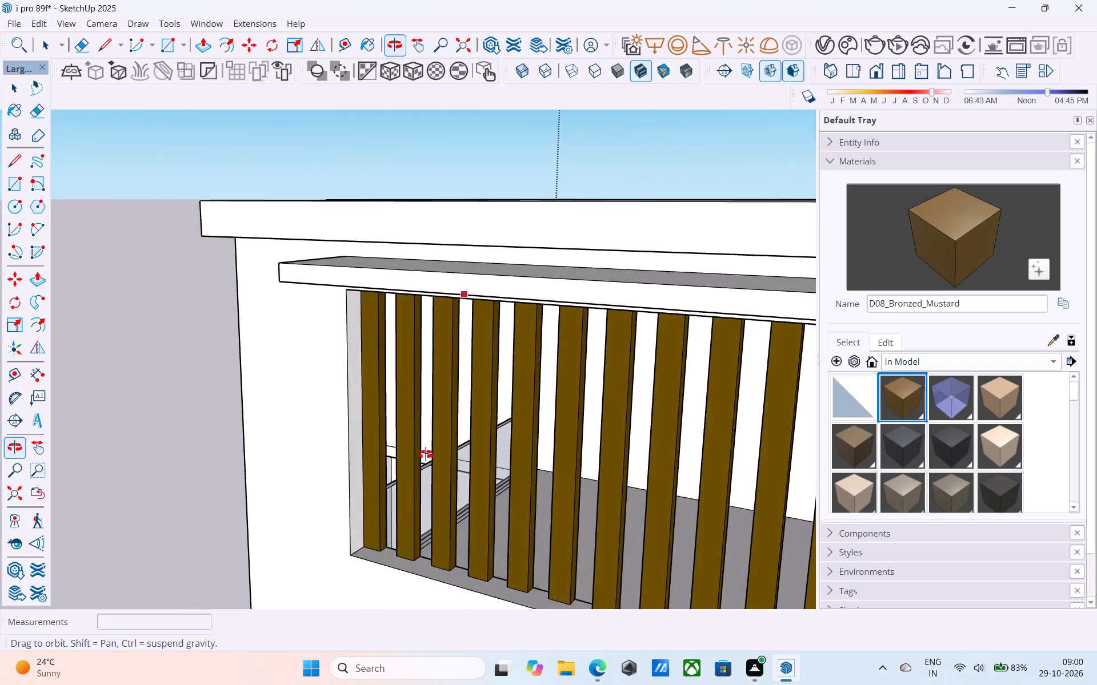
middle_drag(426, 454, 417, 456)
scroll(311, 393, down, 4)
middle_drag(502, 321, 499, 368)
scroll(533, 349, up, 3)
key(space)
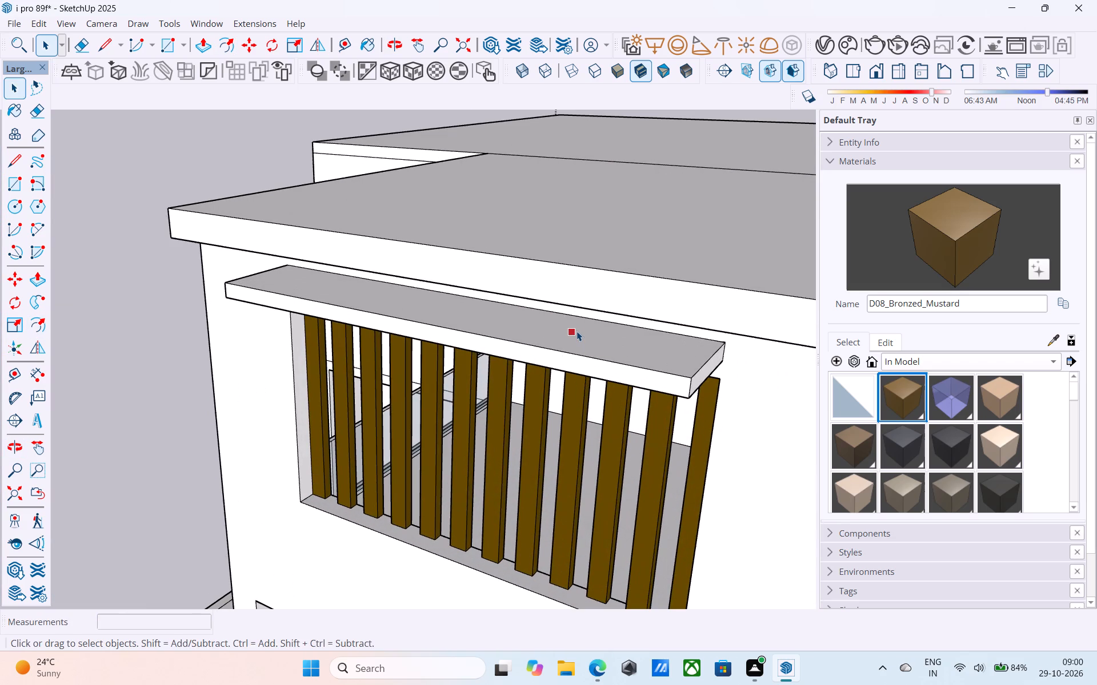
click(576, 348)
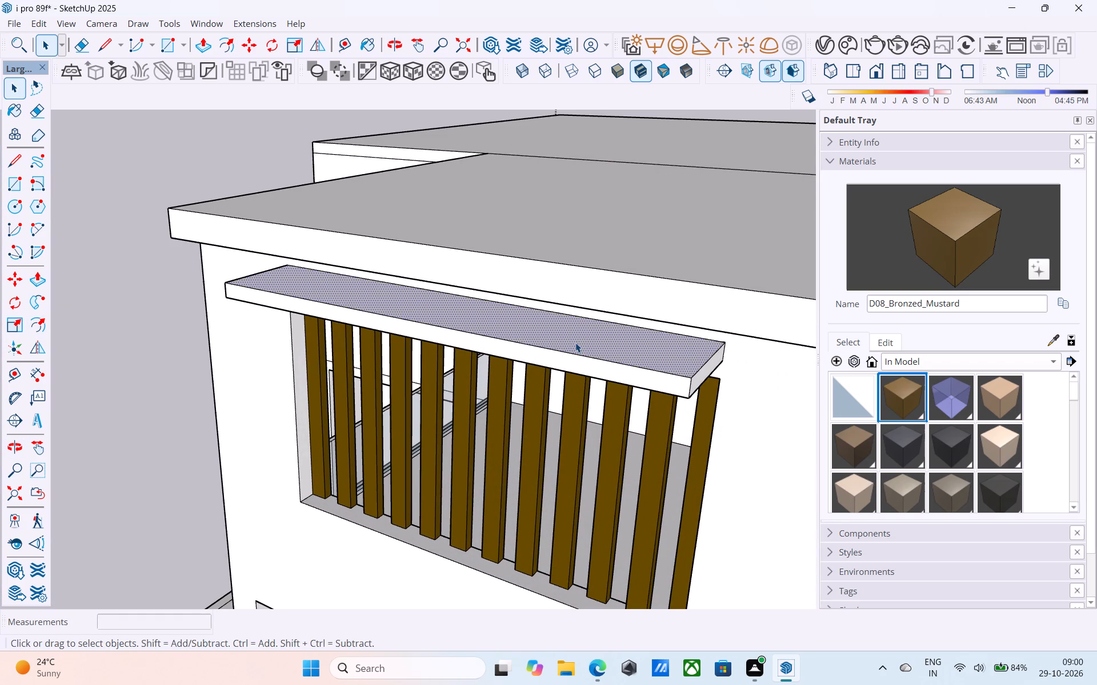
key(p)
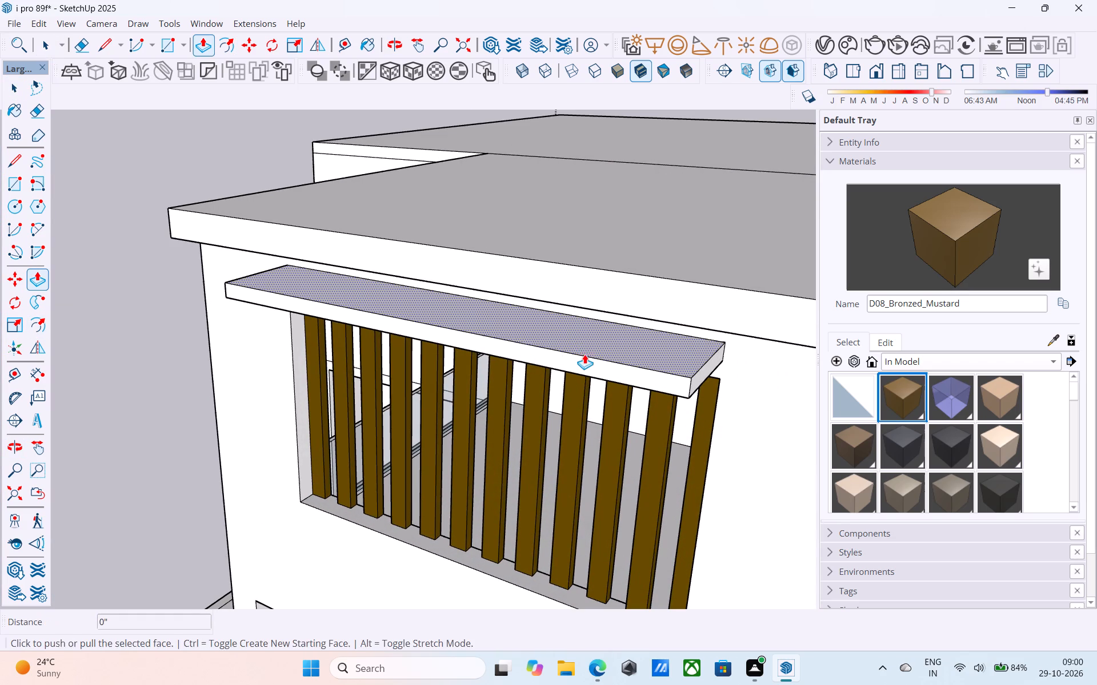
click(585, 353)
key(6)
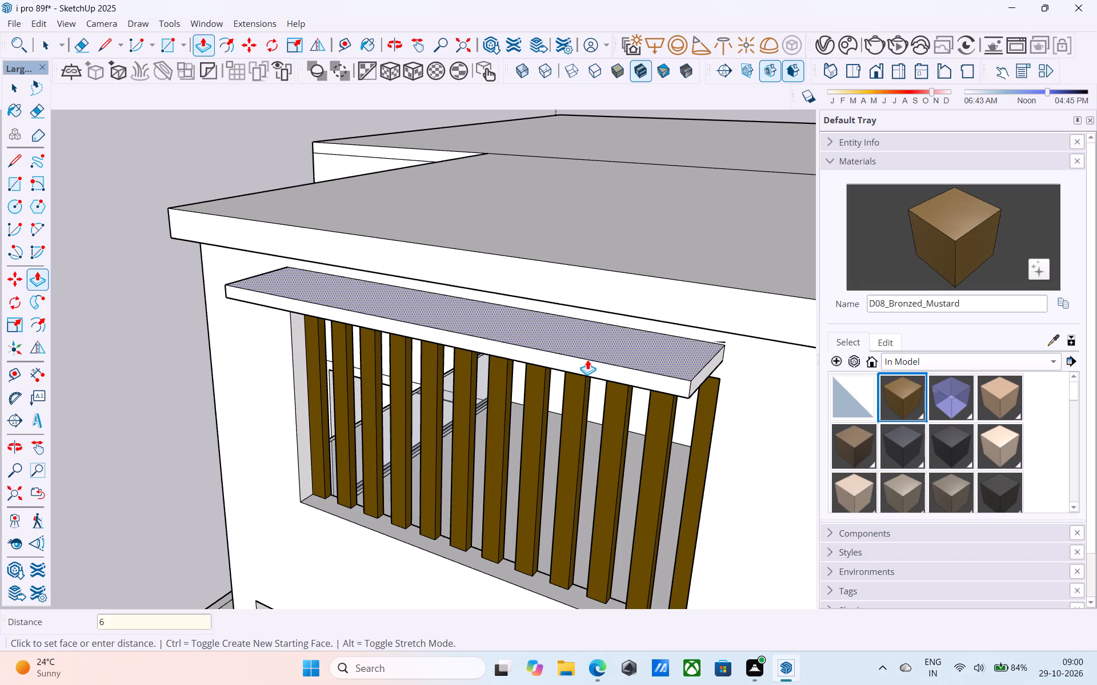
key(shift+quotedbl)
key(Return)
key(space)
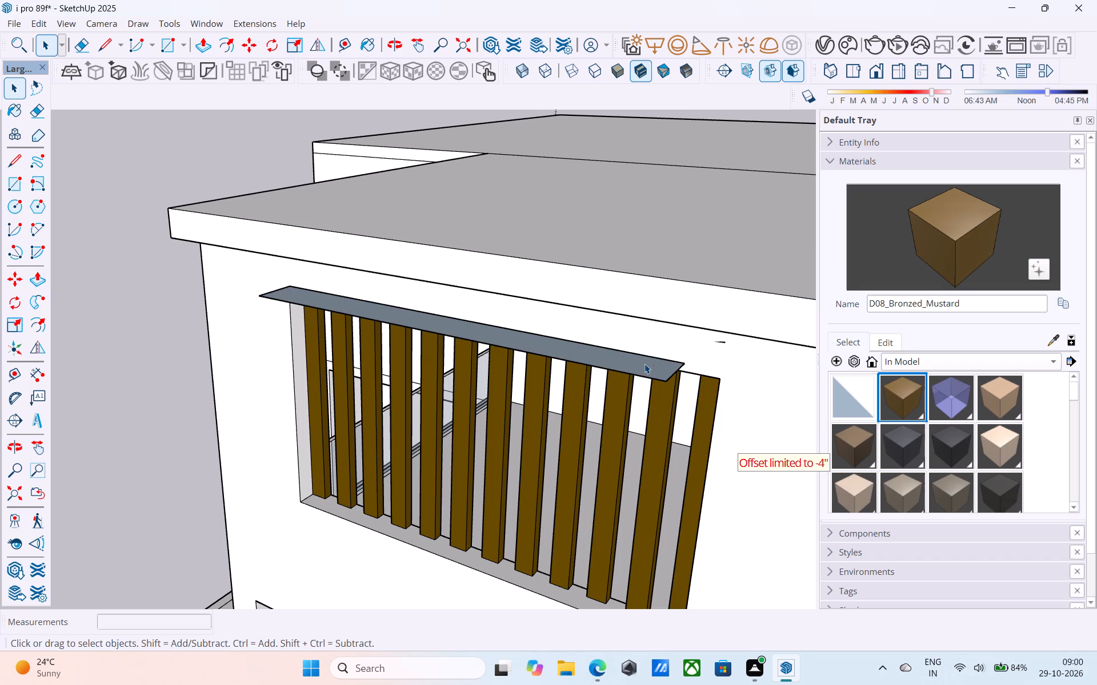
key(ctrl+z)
Measure the canopy's thickness at its outer corner with a trial line.
middle_drag(651, 398, 615, 396)
key(l)
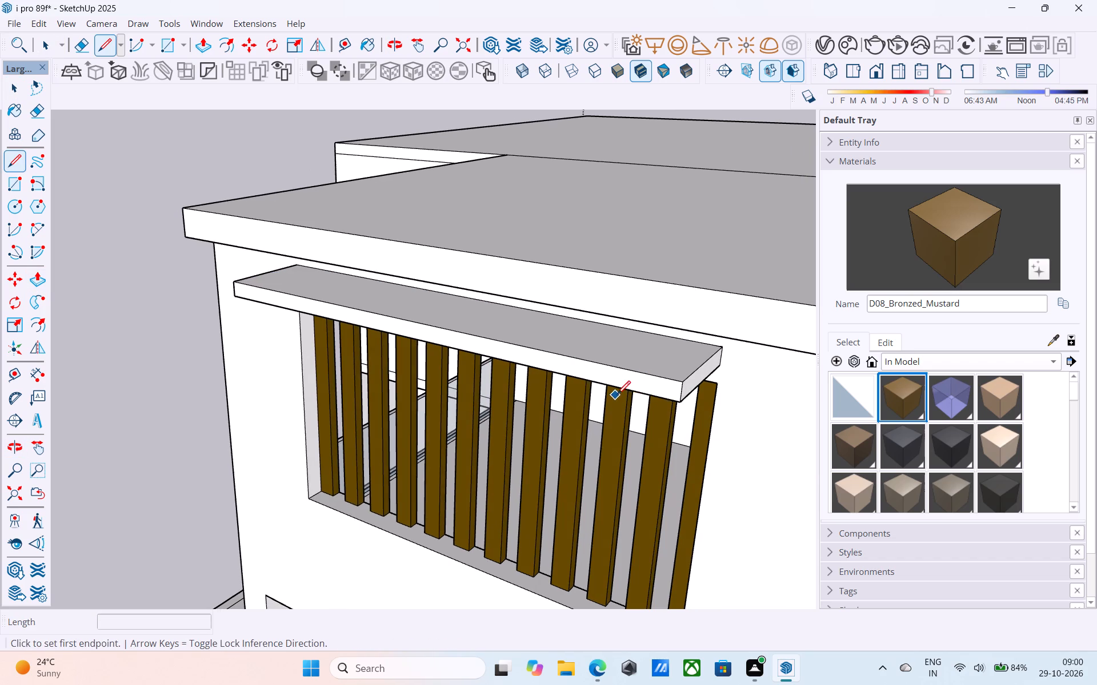
click(678, 404)
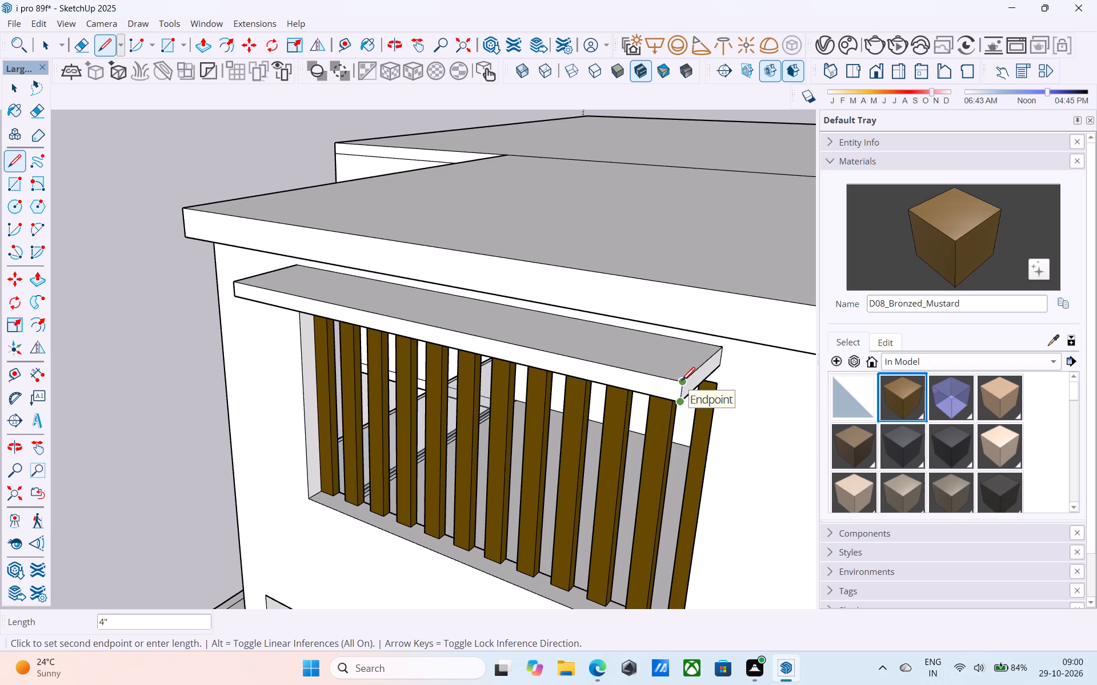
scroll(710, 262, down, 3)
shift+middle_drag(644, 283, 743, 158)
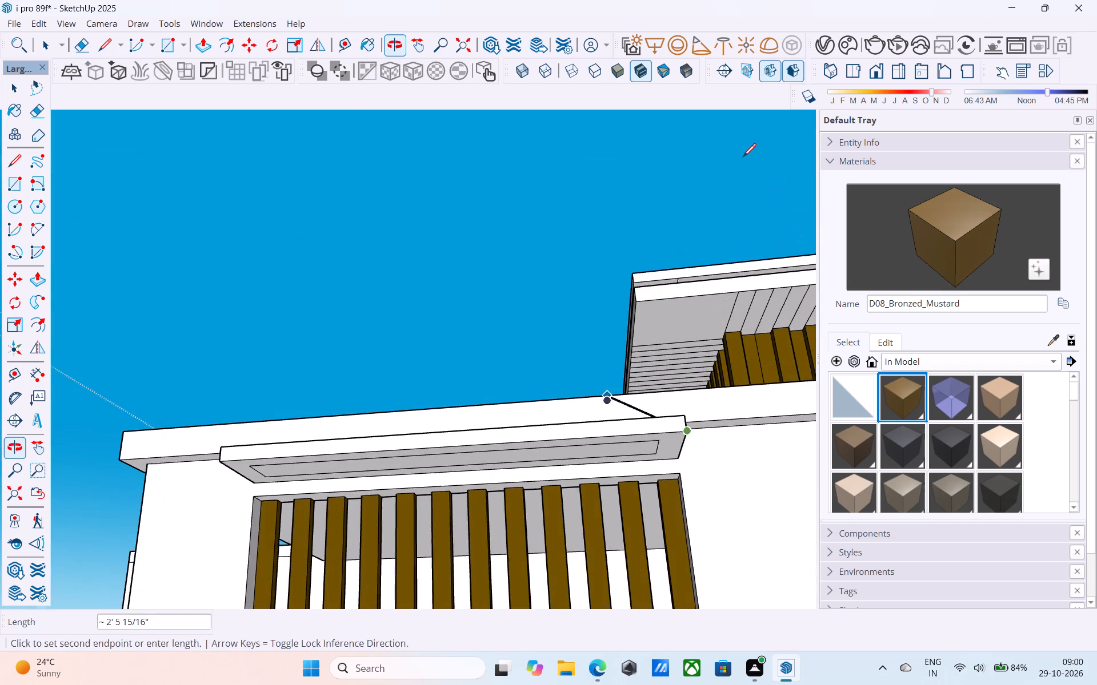
key(space)
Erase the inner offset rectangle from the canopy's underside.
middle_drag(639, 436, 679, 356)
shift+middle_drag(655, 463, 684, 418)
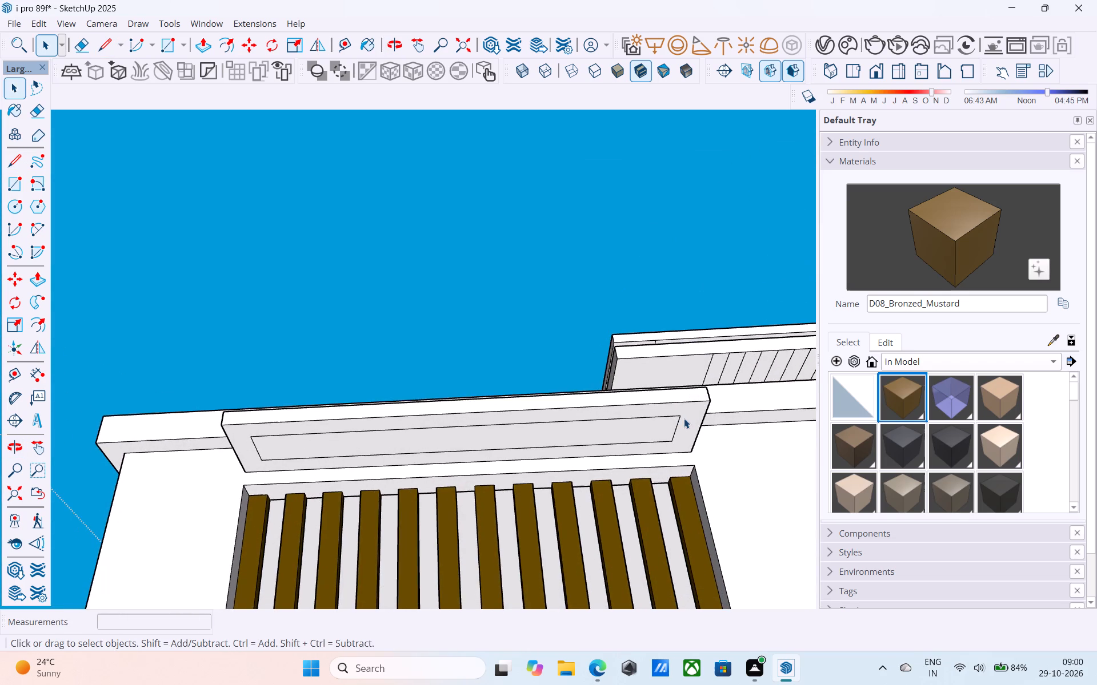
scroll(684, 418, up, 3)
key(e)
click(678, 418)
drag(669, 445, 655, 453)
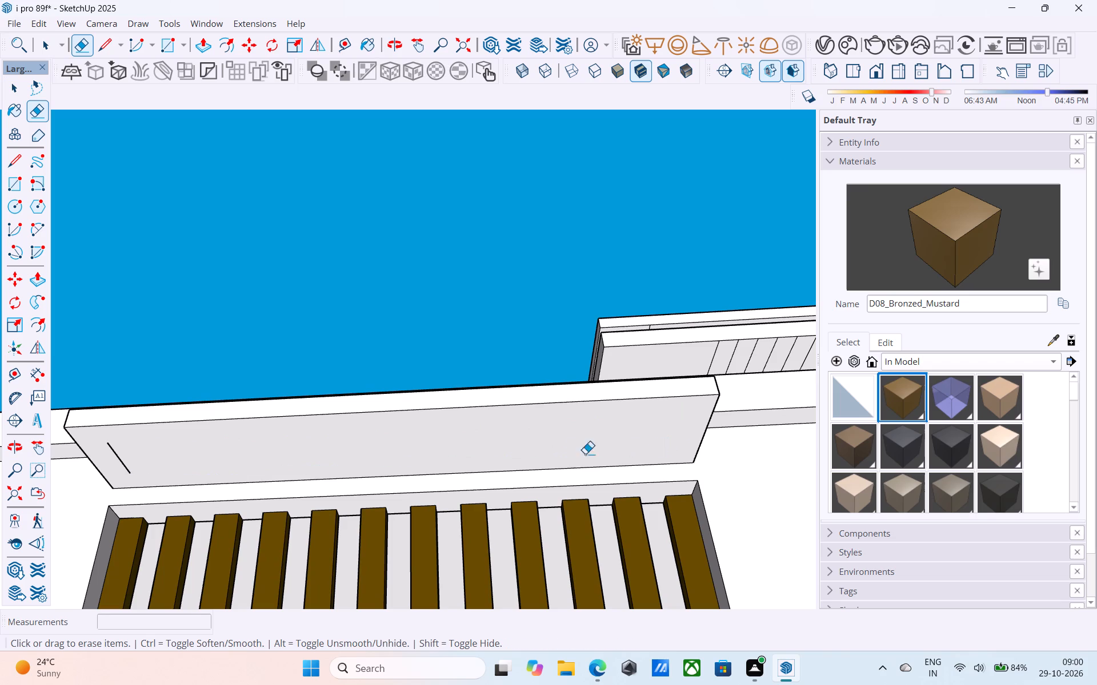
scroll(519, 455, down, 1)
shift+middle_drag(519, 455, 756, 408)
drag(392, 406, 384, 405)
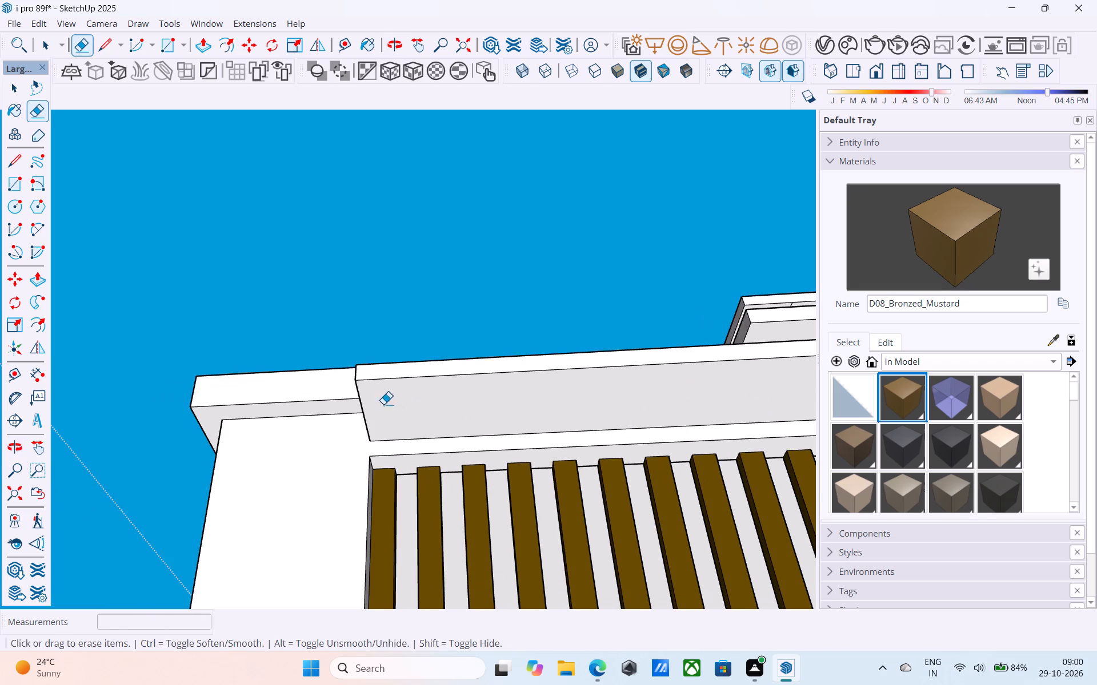
Copy the short end edge of the canopy's underside 10' to the opposite end and divide the span into 23 equal strips.
scroll(613, 389, down, 1)
shift+middle_drag(610, 389, 758, 436)
key(space)
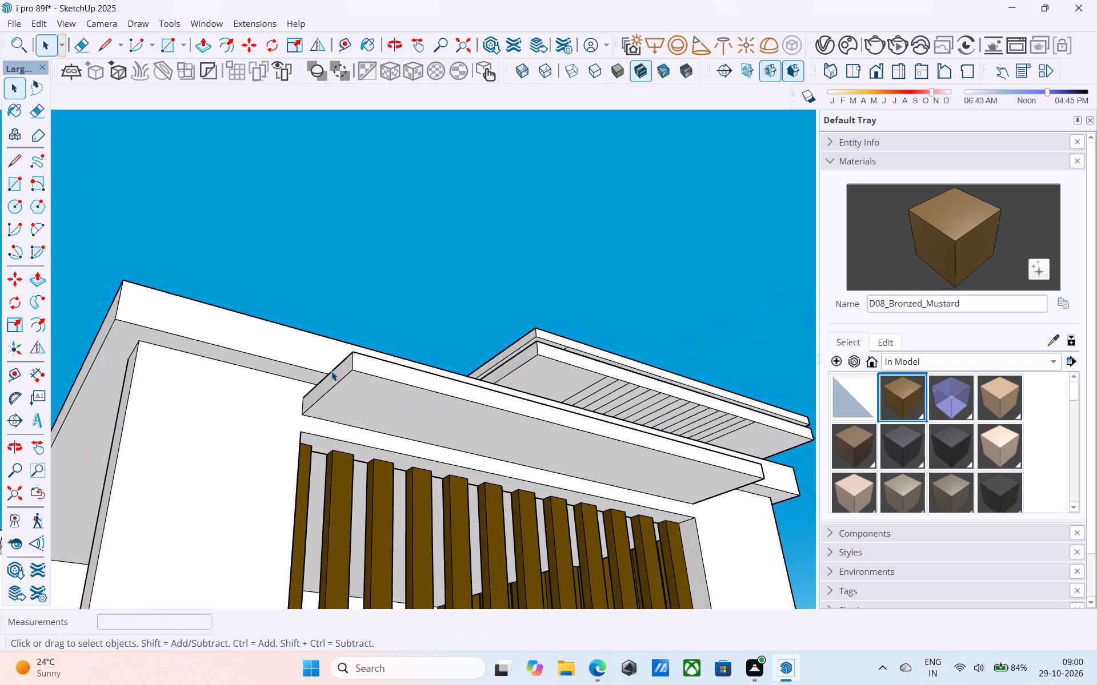
click(343, 381)
key(m)
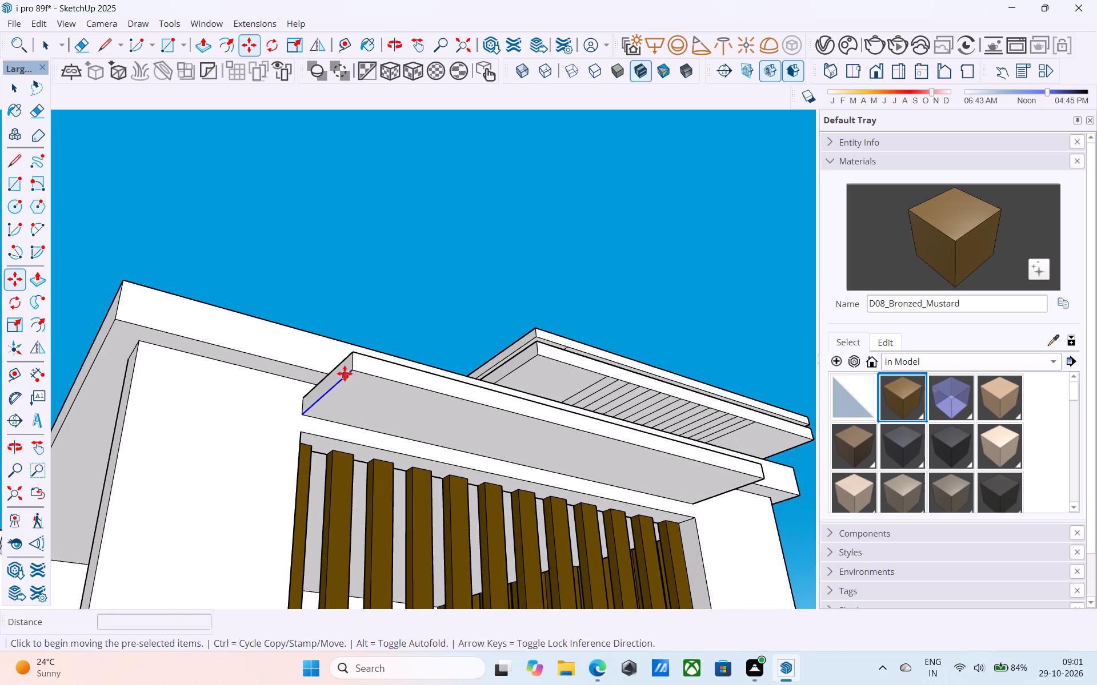
click(349, 368)
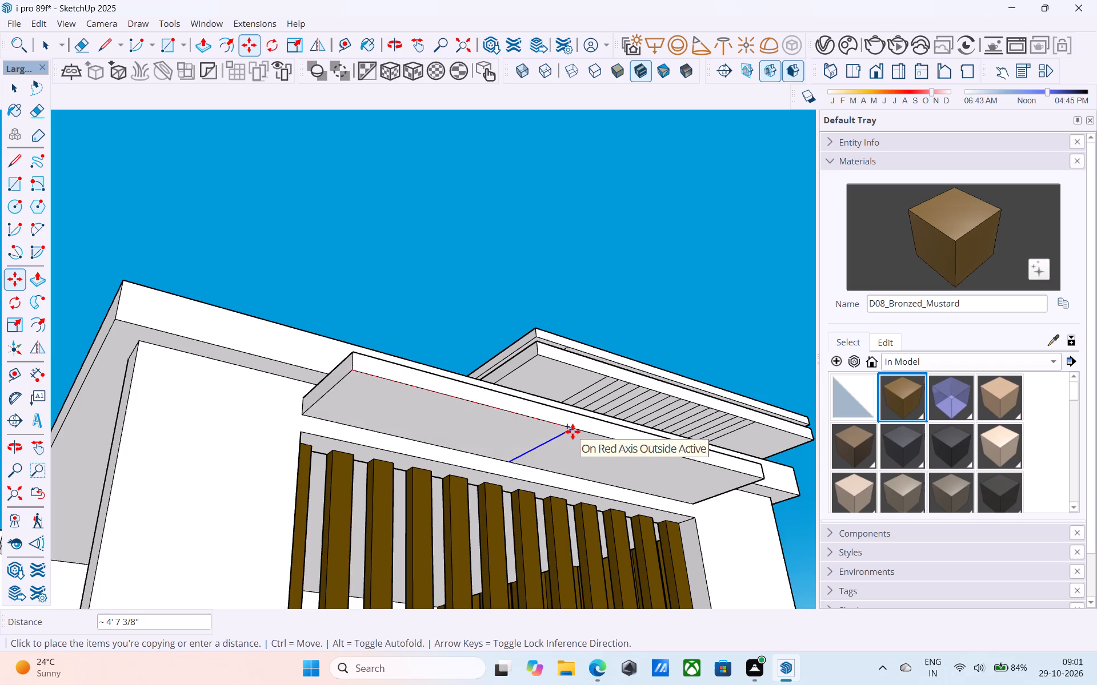
scroll(590, 437, down, 2)
middle_drag(595, 440, 489, 392)
scroll(574, 428, up, 1)
middle_drag(648, 425, 326, 469)
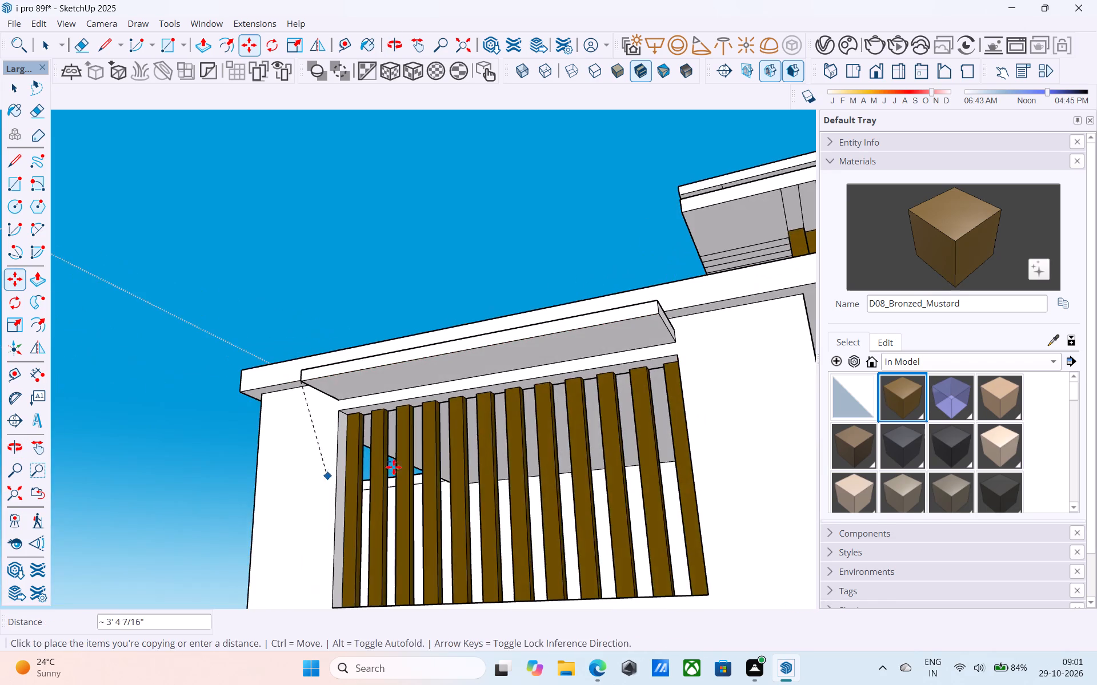
middle_drag(725, 319, 656, 371)
scroll(635, 328, up, 2)
click(644, 307)
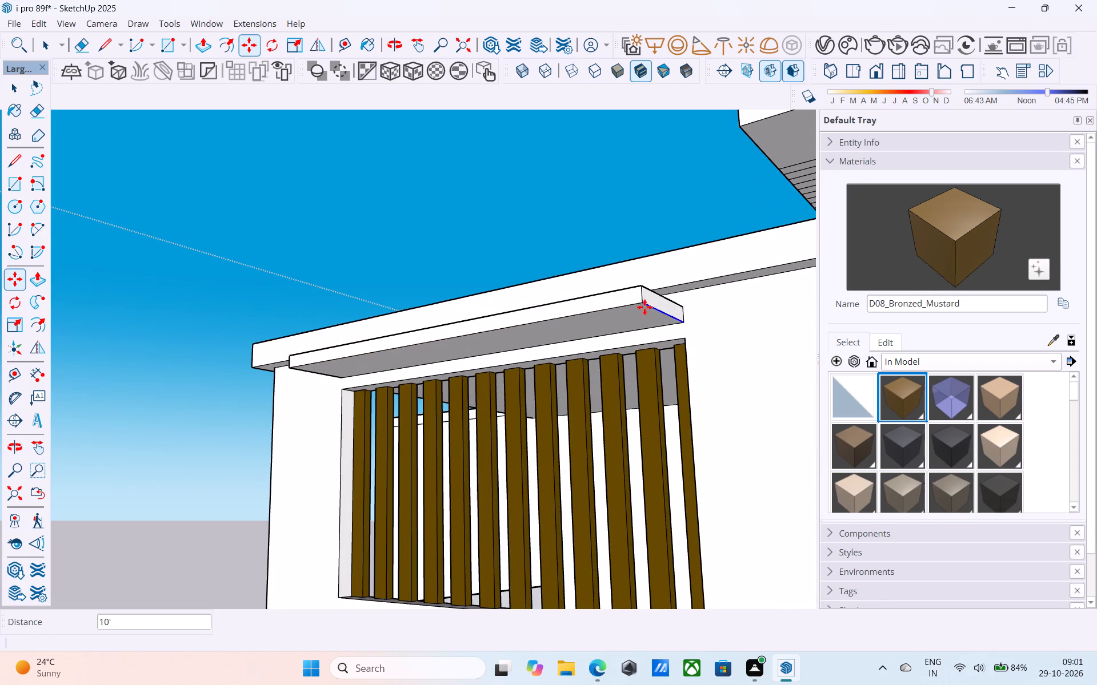
key(slash)
text(23)
key(Return)
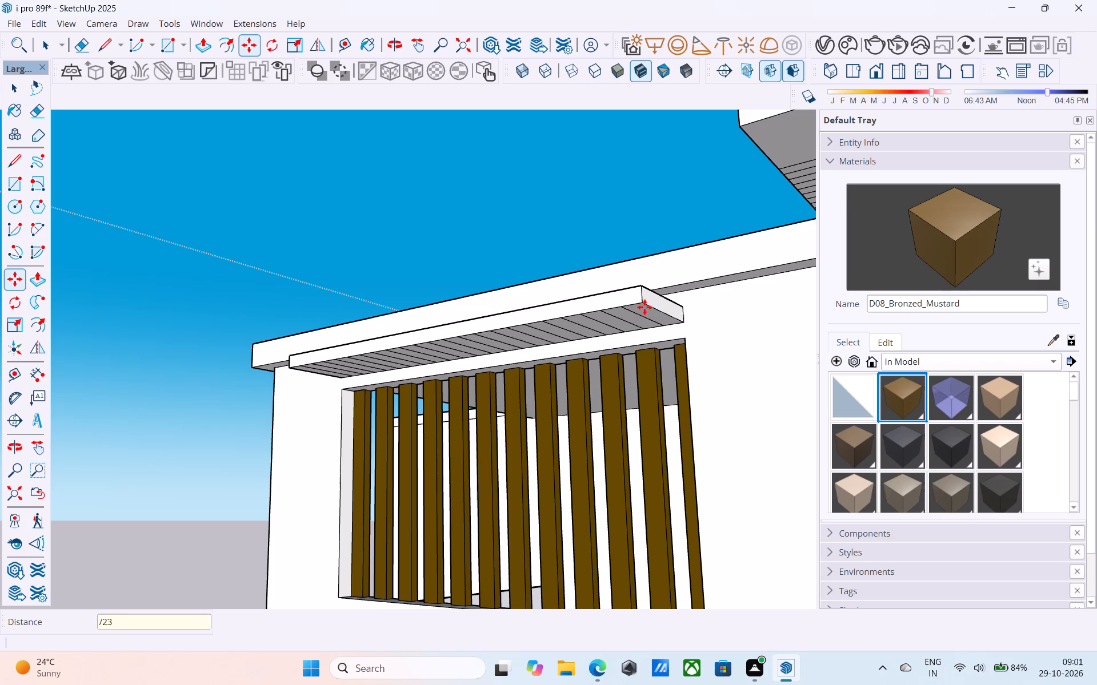
Push alternate strips on the canopy's underside up 4" through its full thickness, cutting the first three gaps from the end nearest the taller timber-clad block.
middle_drag(574, 324, 672, 308)
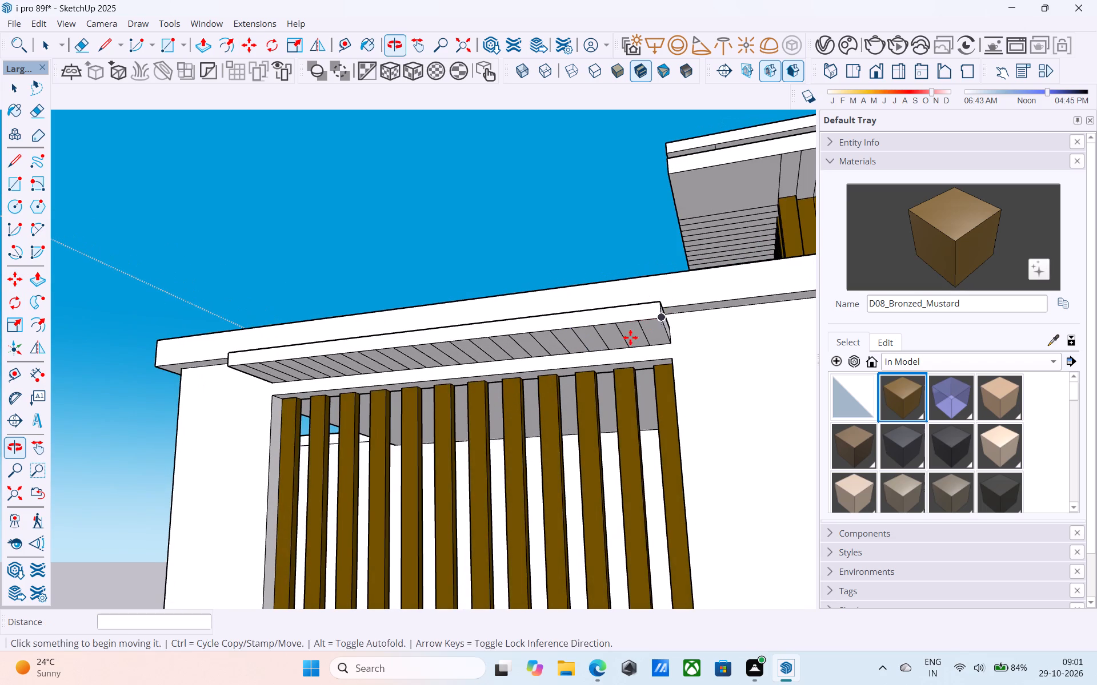
key(space)
click(635, 333)
key(p)
double_click(635, 333)
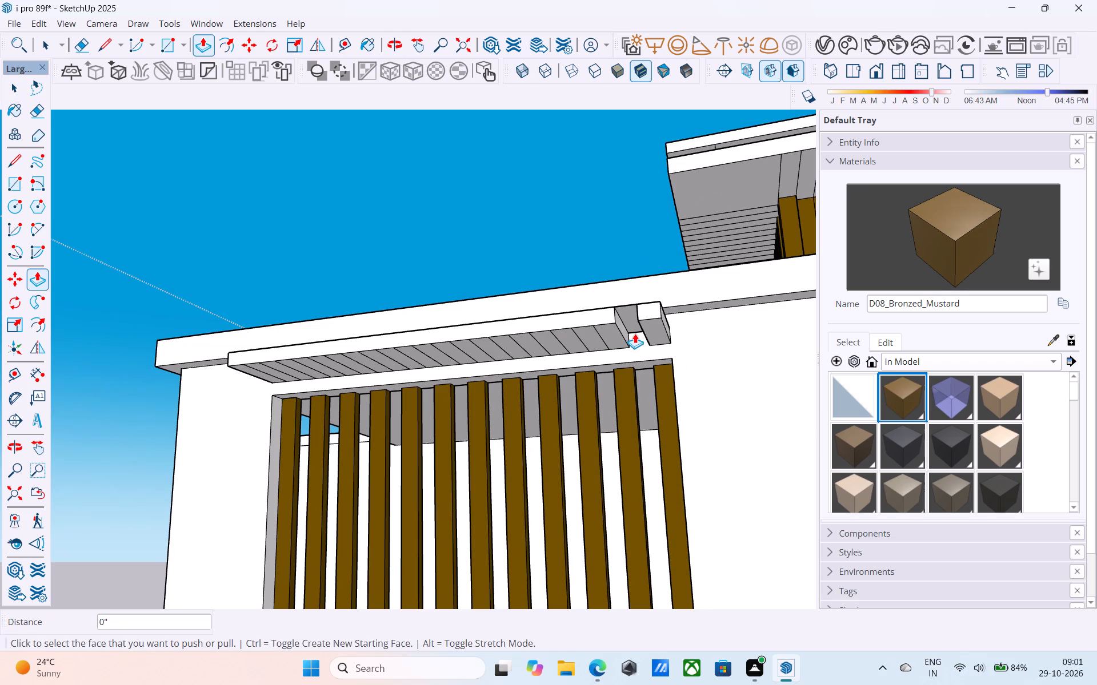
click(588, 340)
click(590, 312)
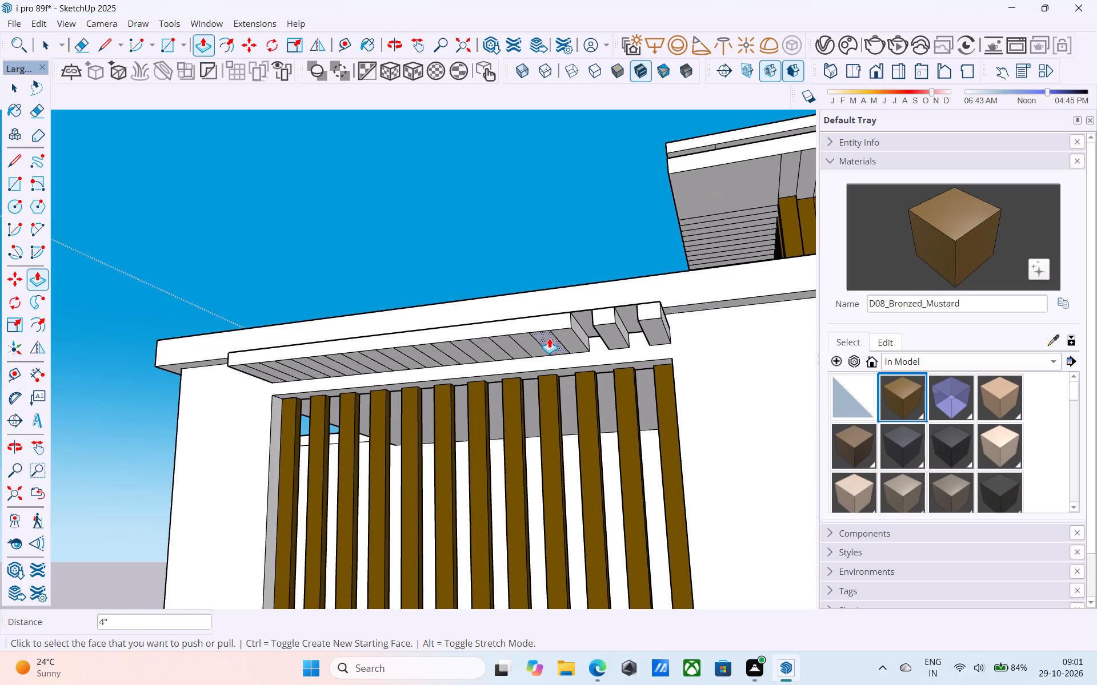
double_click(548, 342)
Push the remaining eight alternate strips through the canopy by the same 4", leaving twelve separate slats.
middle_drag(548, 342, 793, 336)
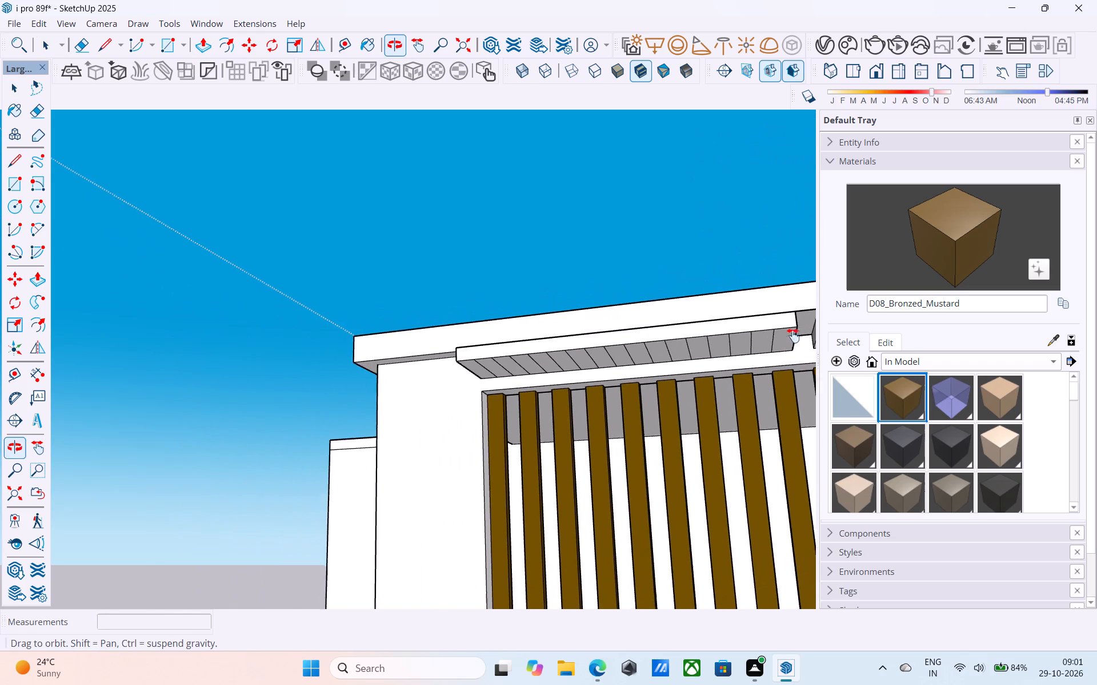
middle_drag(793, 336, 794, 336)
double_click(770, 344)
double_click(728, 346)
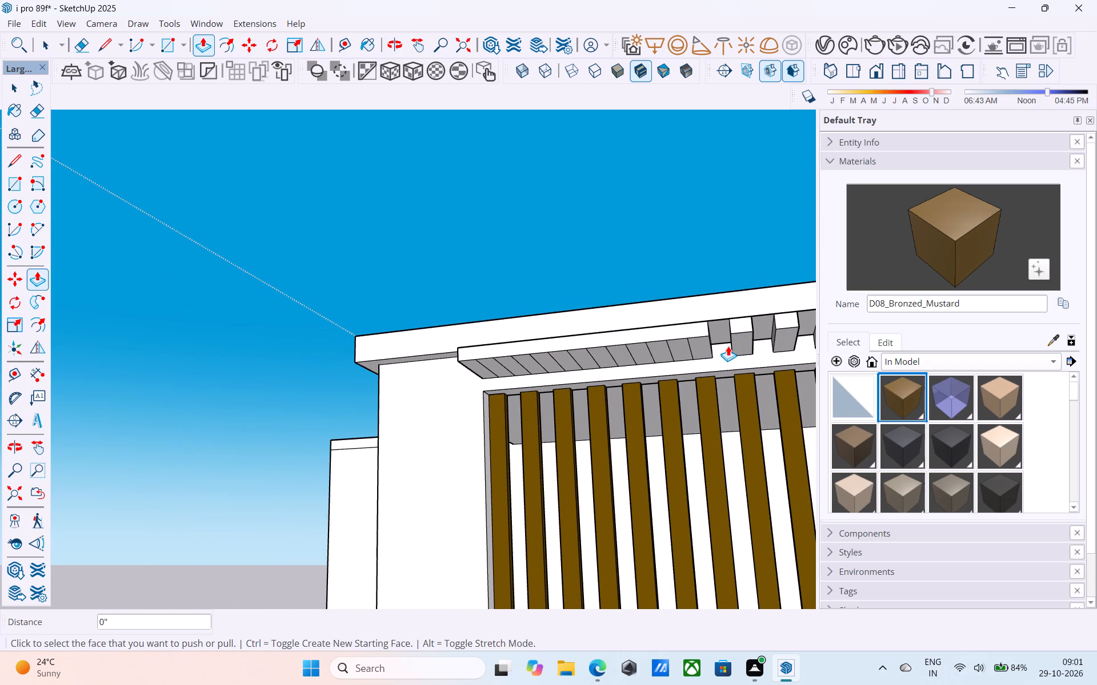
double_click(686, 348)
double_click(646, 353)
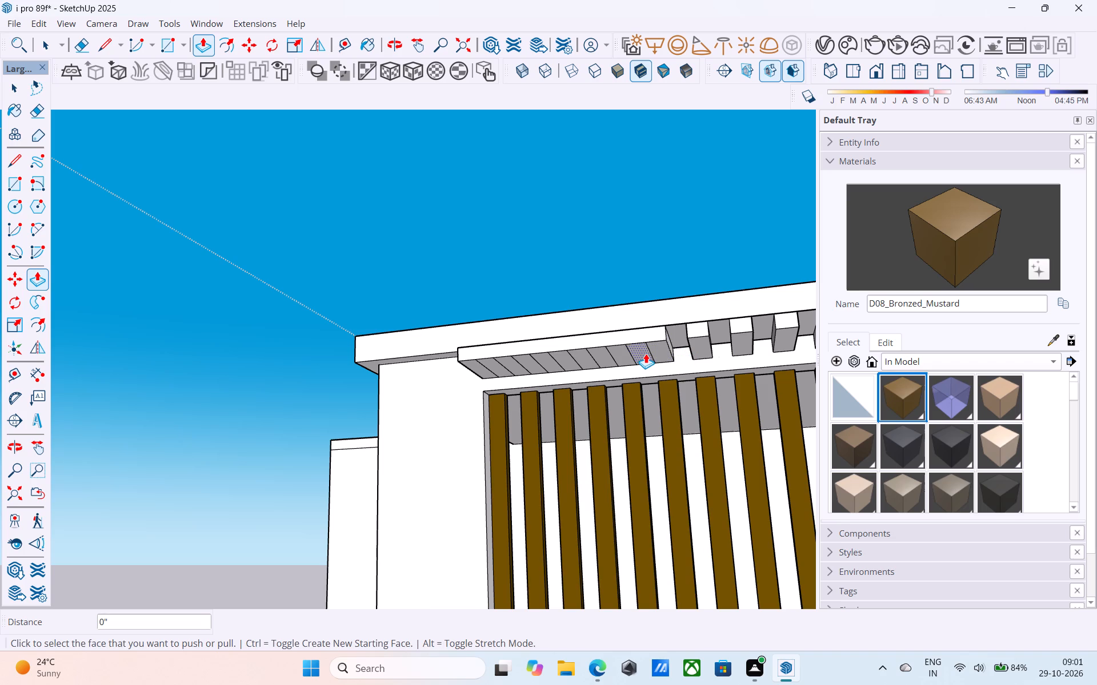
double_click(610, 356)
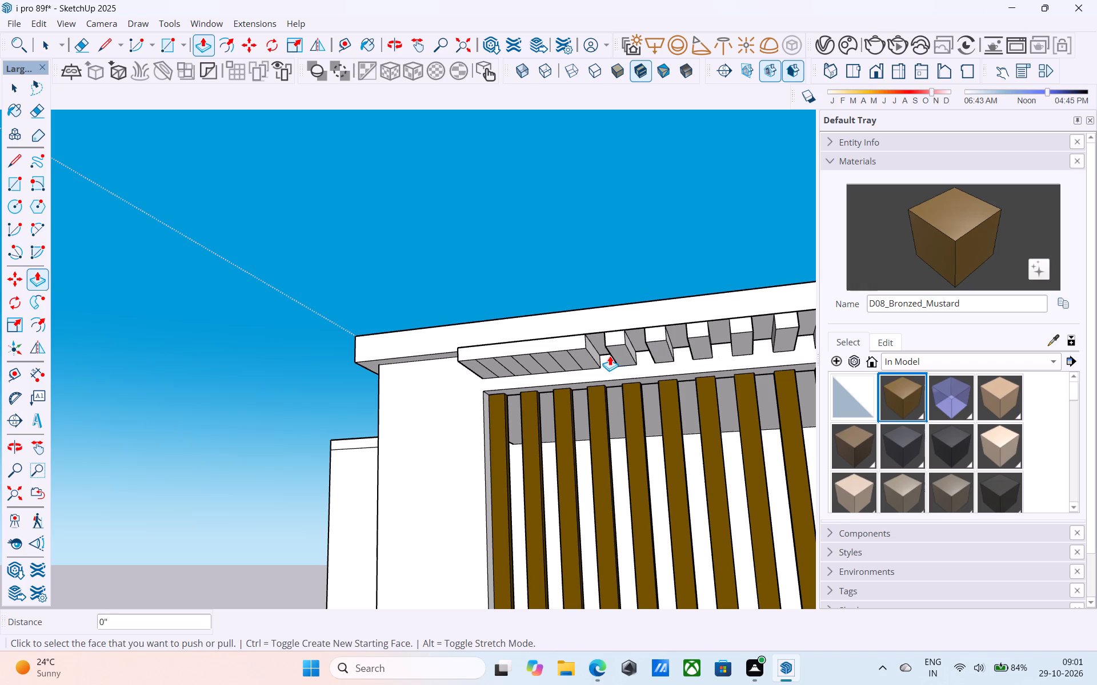
shift+middle_drag(534, 374, 579, 363)
scroll(573, 364, up, 6)
double_click(572, 363)
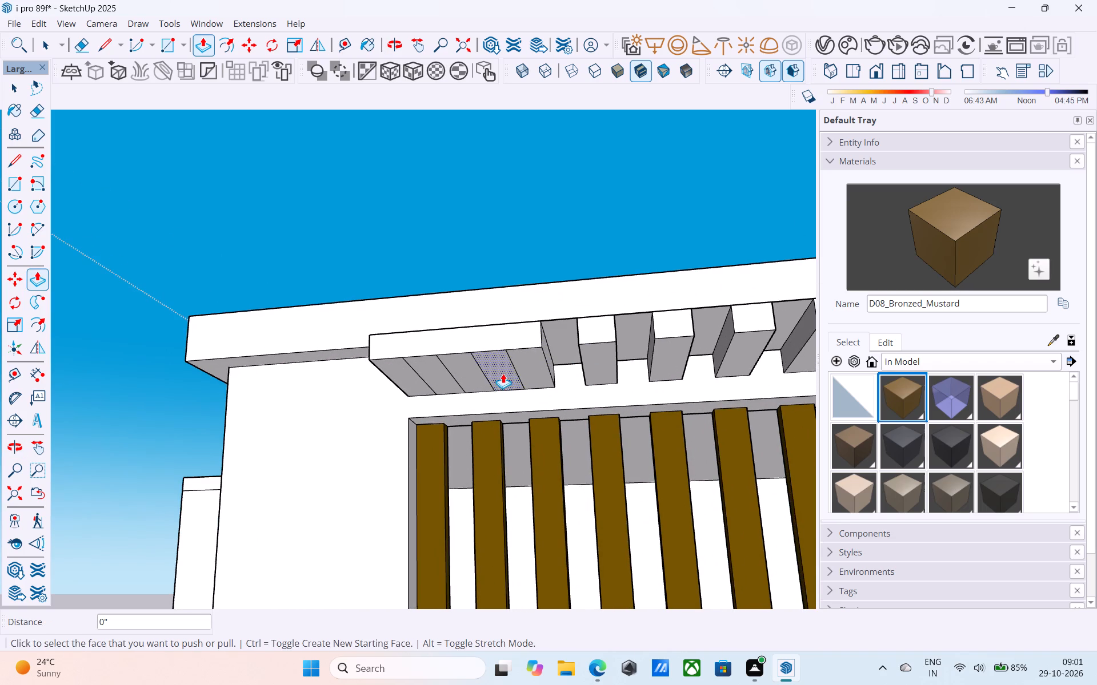
double_click(503, 373)
double_click(429, 374)
scroll(427, 372, down, 5)
middle_drag(426, 372, 433, 416)
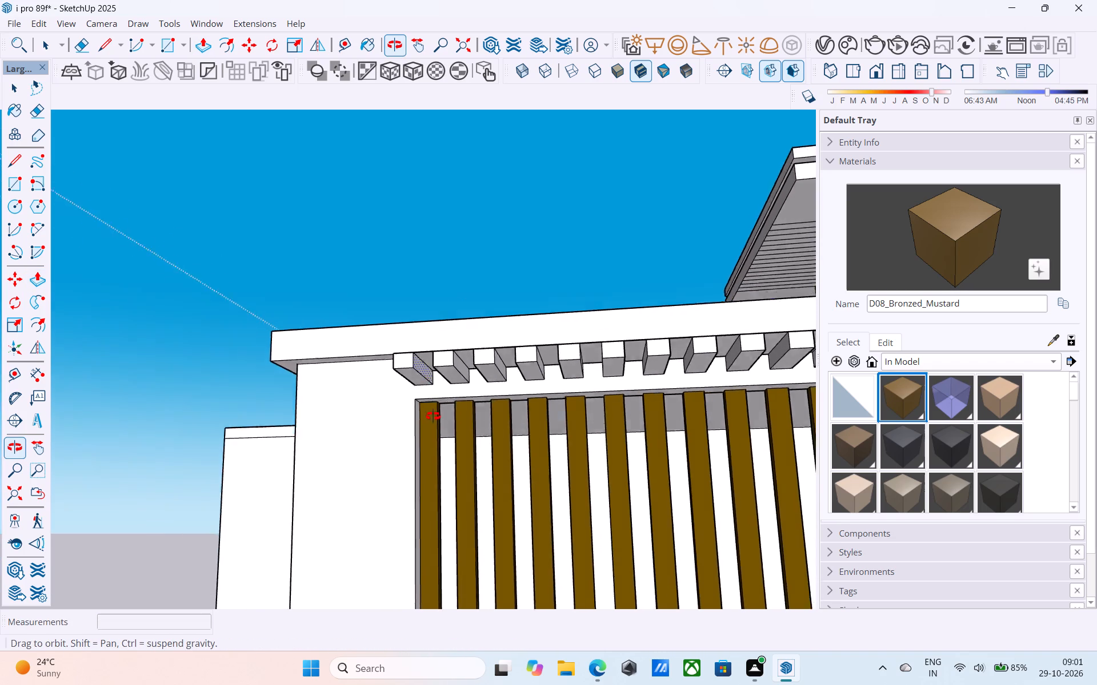
middle_drag(433, 416, 496, 368)
middle_click(495, 367)
Erase the leftover front edges bridging the first five gaps at the canopy's outer-corner end, undoing any wrong erasure.
key(e)
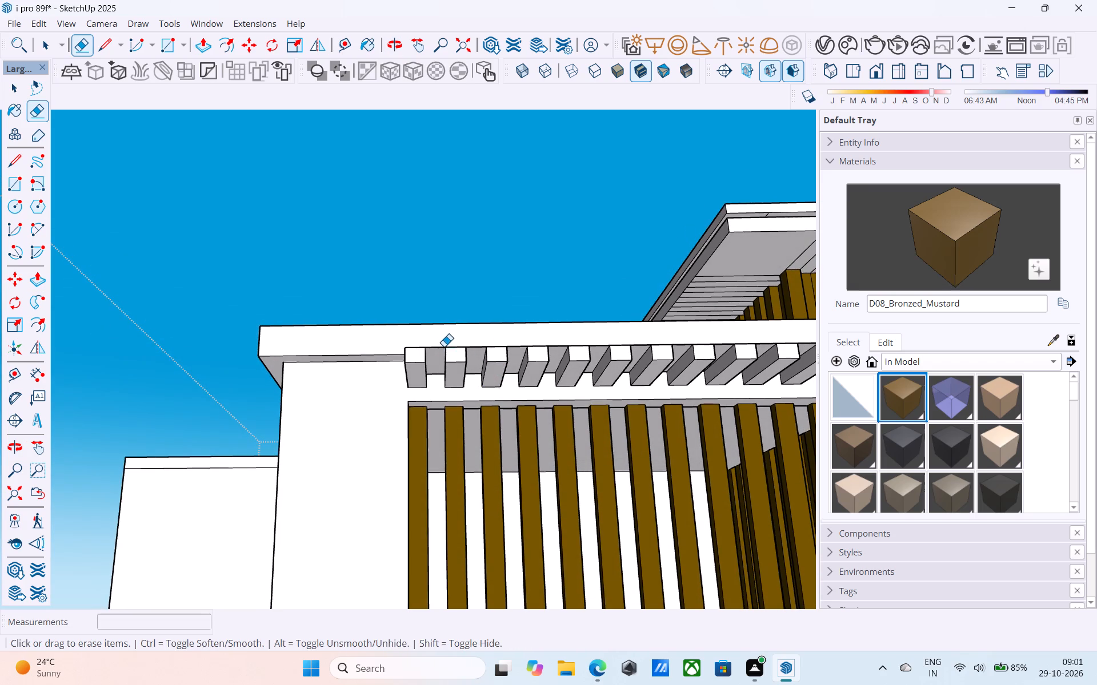
click(433, 350)
click(438, 348)
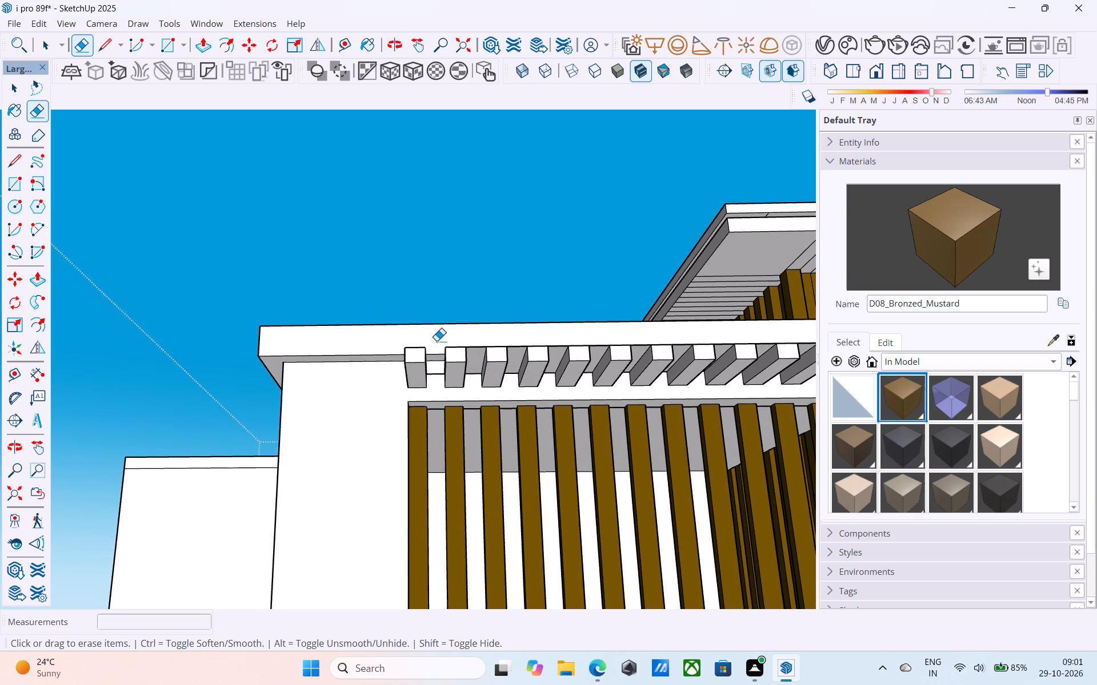
drag(477, 353, 478, 347)
click(525, 352)
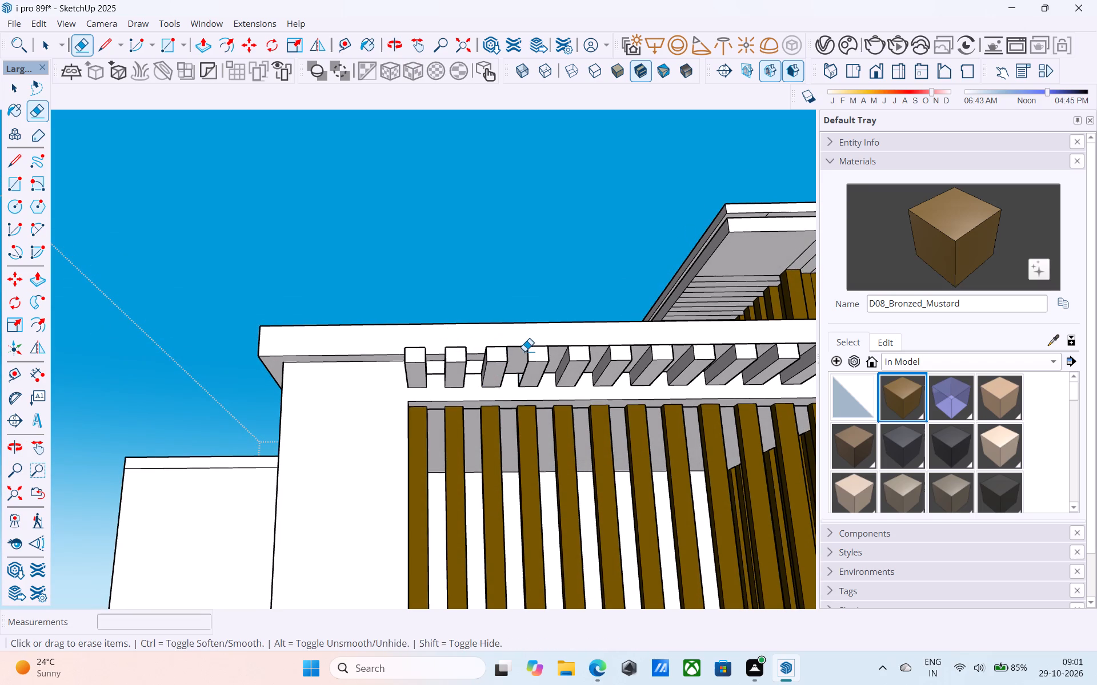
key(ctrl+z)
click(517, 348)
click(552, 349)
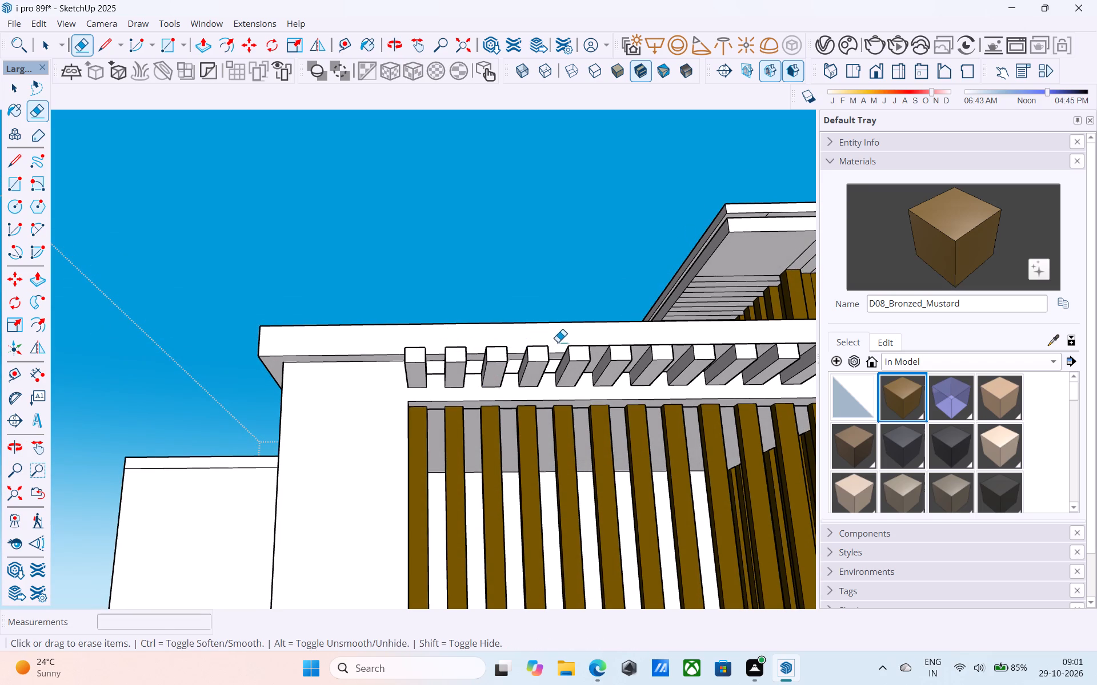
click(598, 346)
Erase the leftover front edges bridging the remaining gaps between the canopy slats.
middle_drag(607, 342, 525, 332)
scroll(525, 331, up, 6)
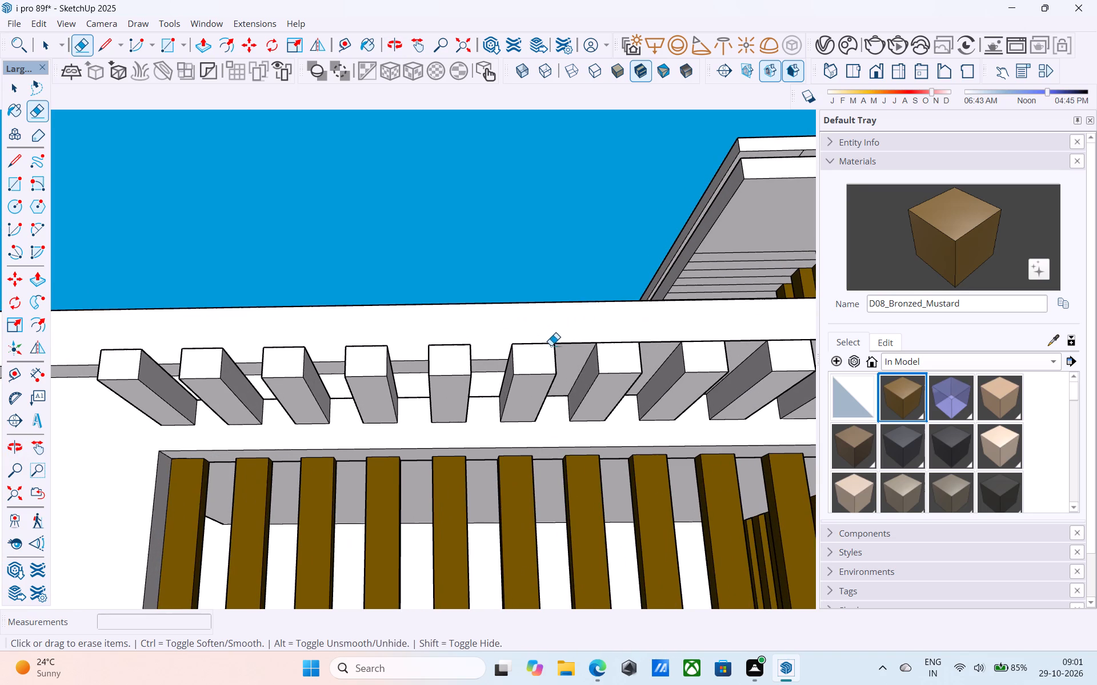
drag(581, 353, 582, 327)
click(672, 346)
middle_drag(668, 334, 507, 303)
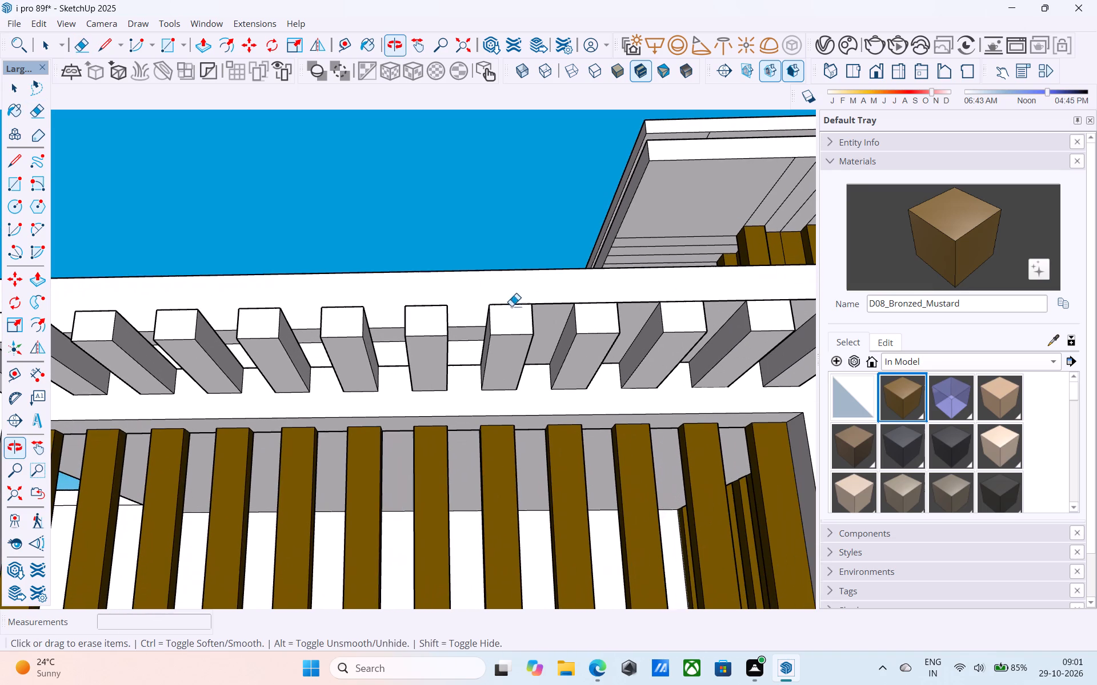
drag(547, 315, 543, 302)
drag(640, 311, 640, 302)
shift+middle_drag(642, 295, 502, 287)
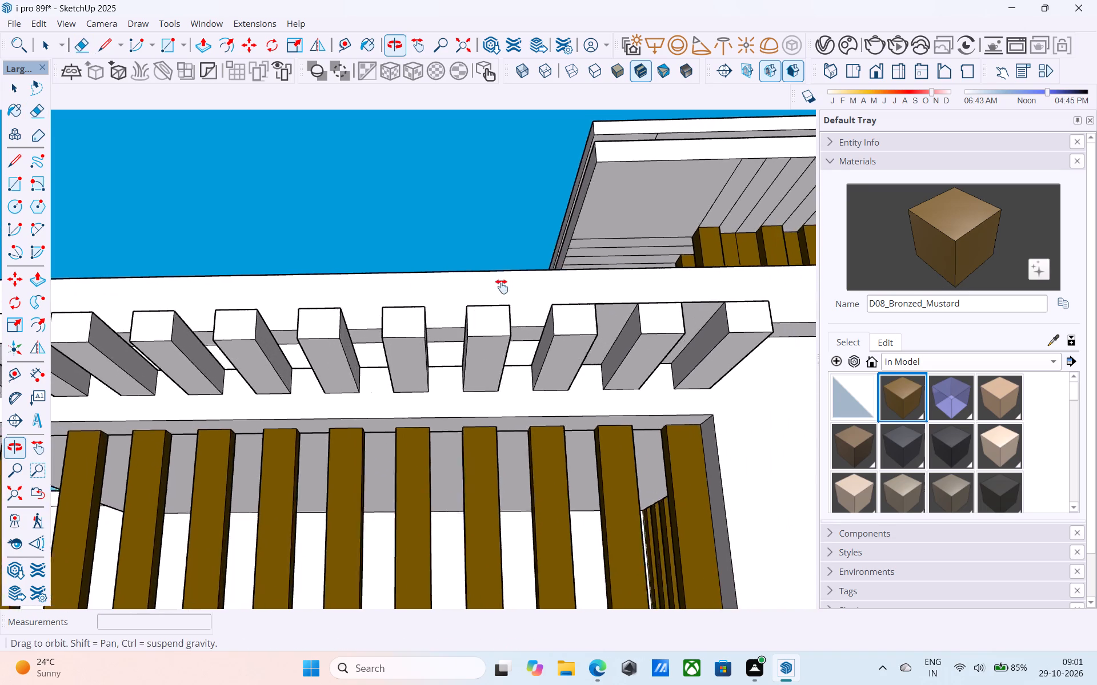
shift+middle_drag(502, 287, 451, 281)
drag(491, 295, 493, 283)
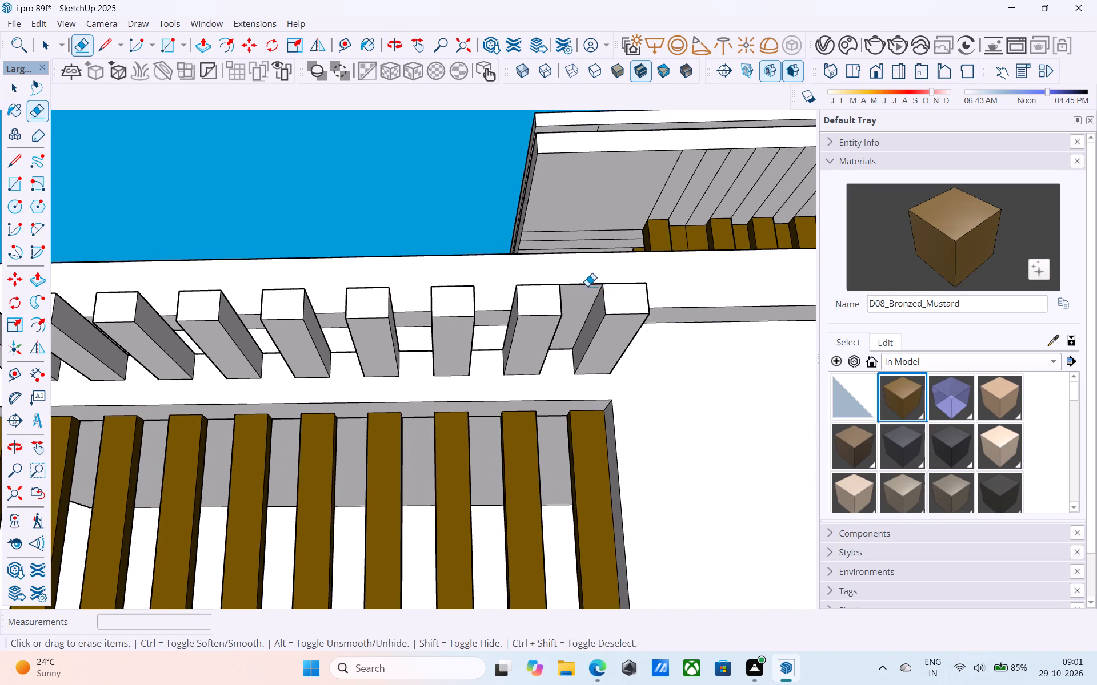
click(587, 287)
Paint the exposed end, underside and side faces of the three canopy slats nearest the taller timber-clad block with D08_Bronzed_Mustard.
scroll(625, 256, down, 9)
middle_drag(624, 281, 604, 460)
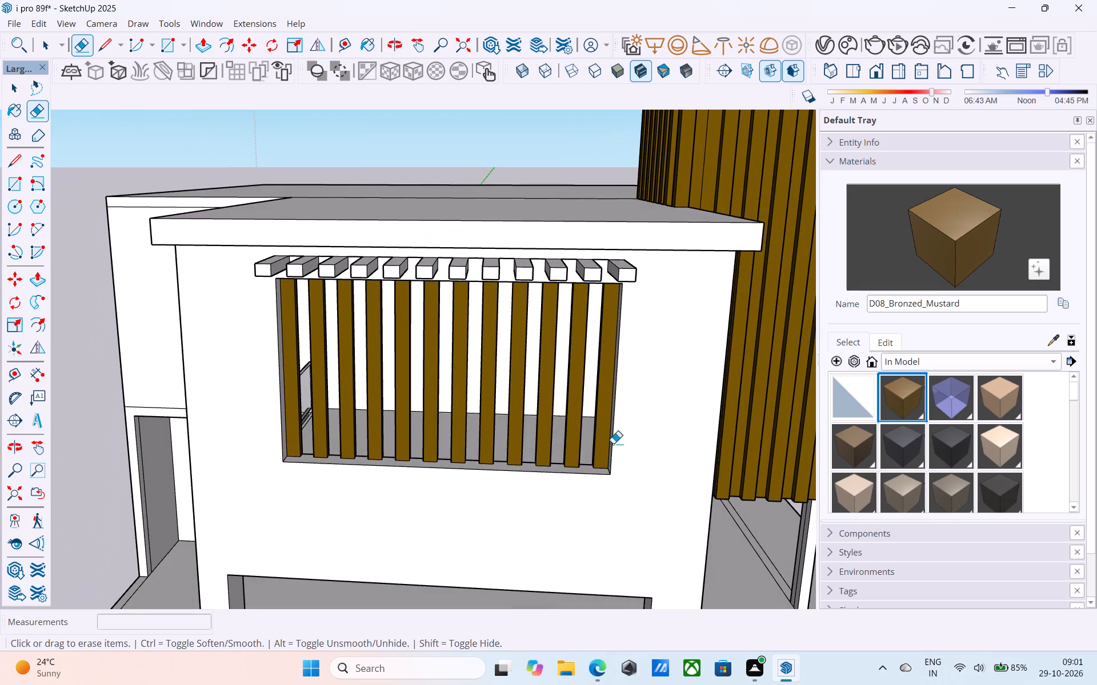
middle_drag(652, 384, 671, 370)
click(967, 228)
shift+middle_drag(815, 215, 870, 256)
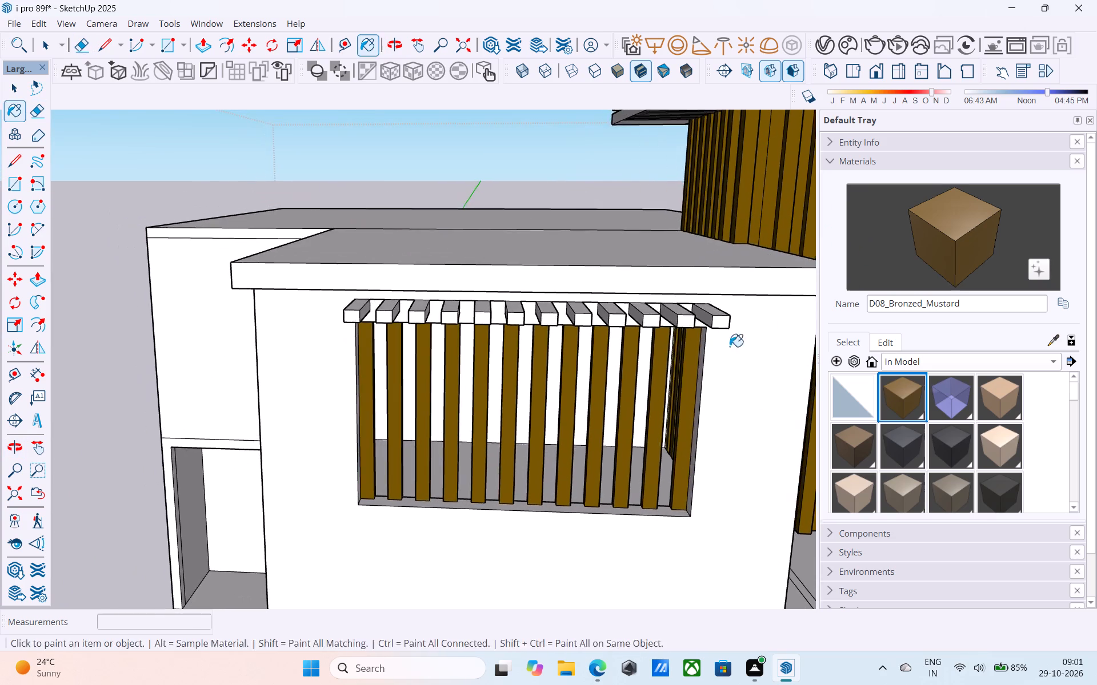
middle_drag(706, 345, 702, 184)
scroll(688, 267, up, 5)
click(672, 305)
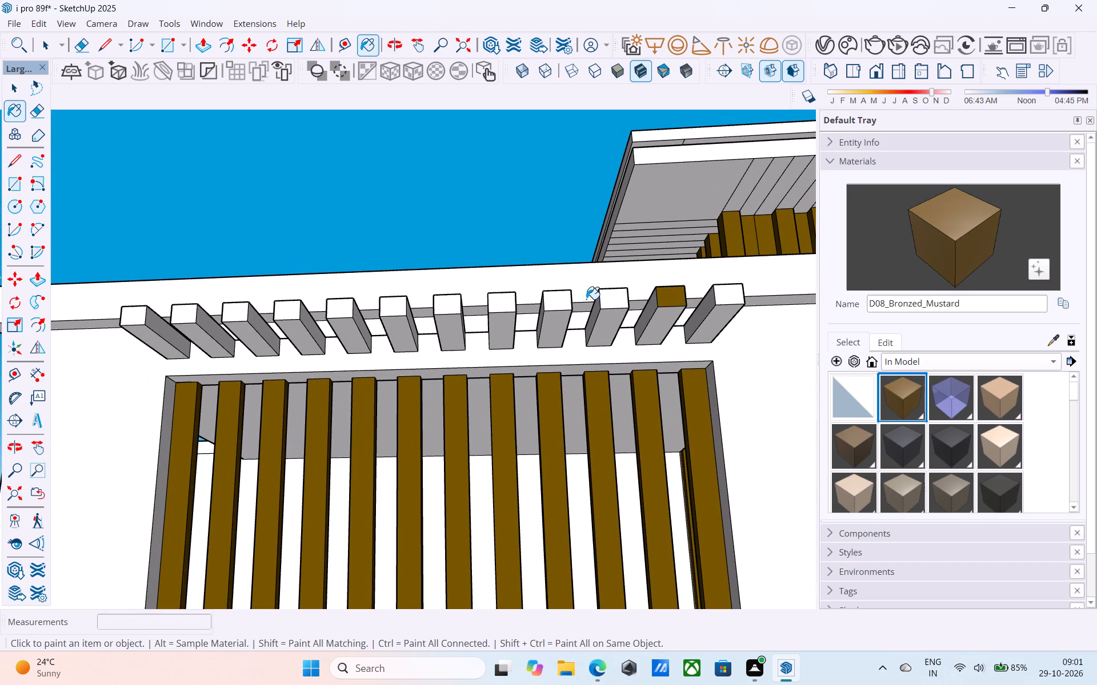
click(608, 301)
click(736, 292)
click(722, 310)
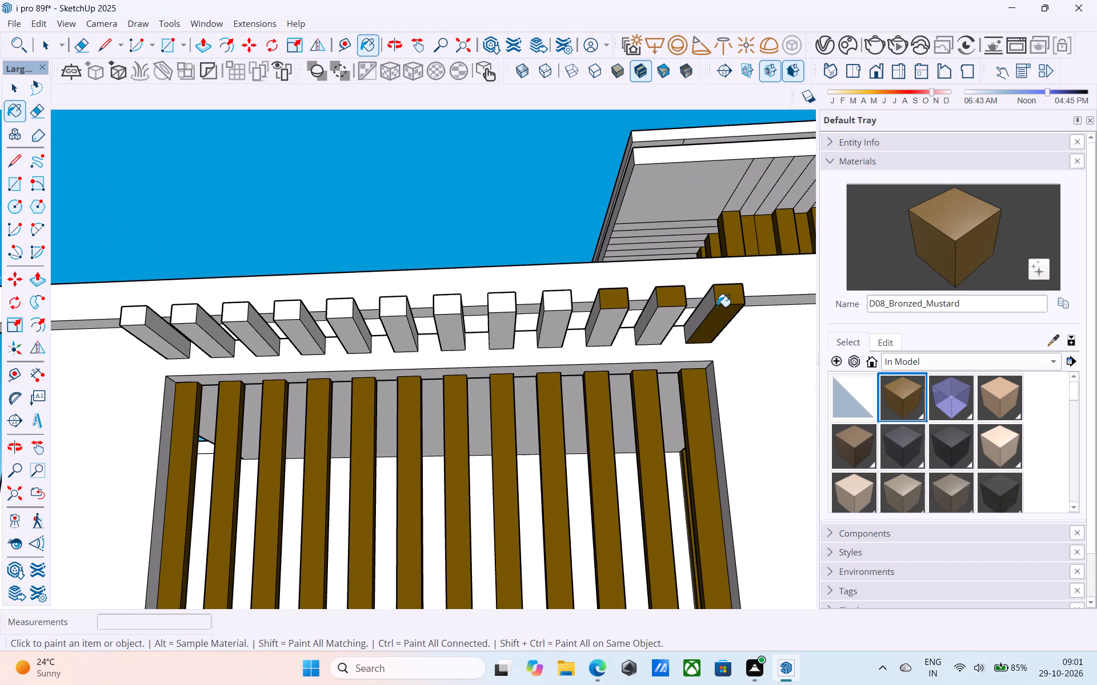
click(713, 304)
click(674, 308)
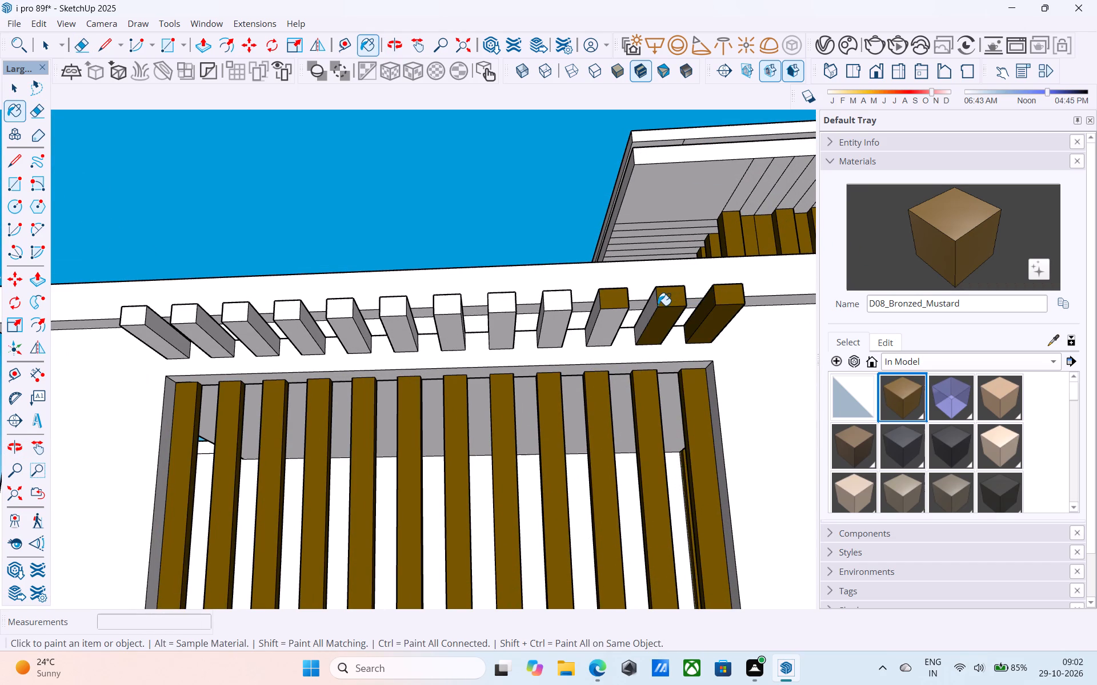
click(653, 304)
click(599, 315)
click(594, 309)
click(603, 317)
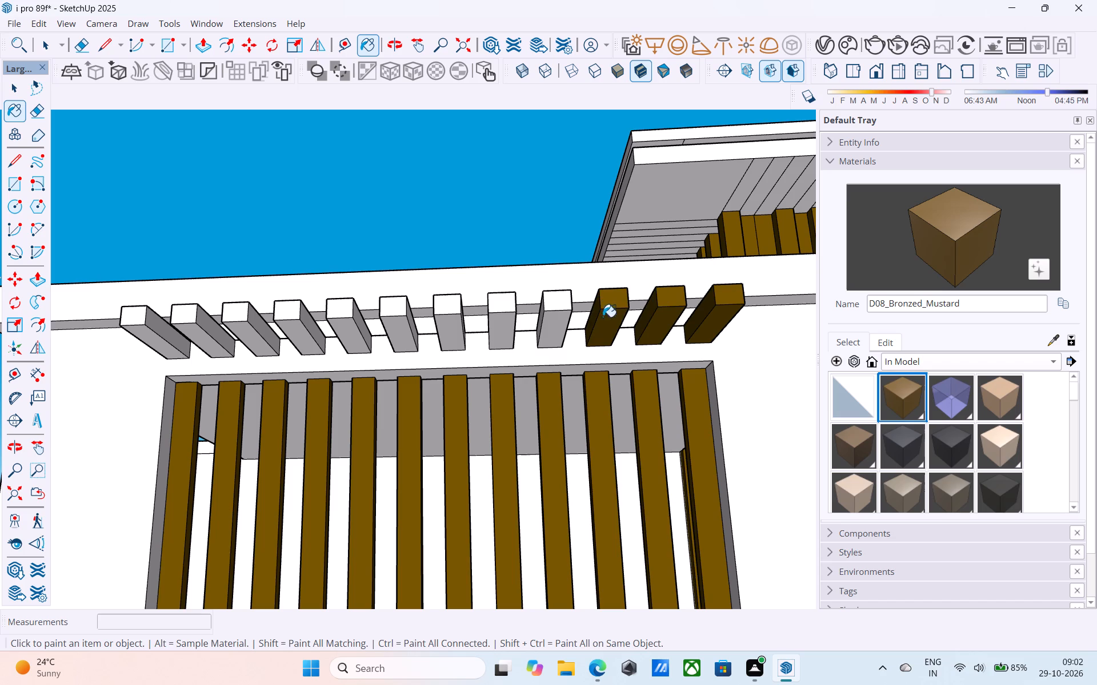
Paint the front, underside and visible side faces of the fourth to sixth canopy slats with D08_Bronzed_Mustard.
click(550, 309)
click(555, 323)
middle_drag(544, 313, 598, 333)
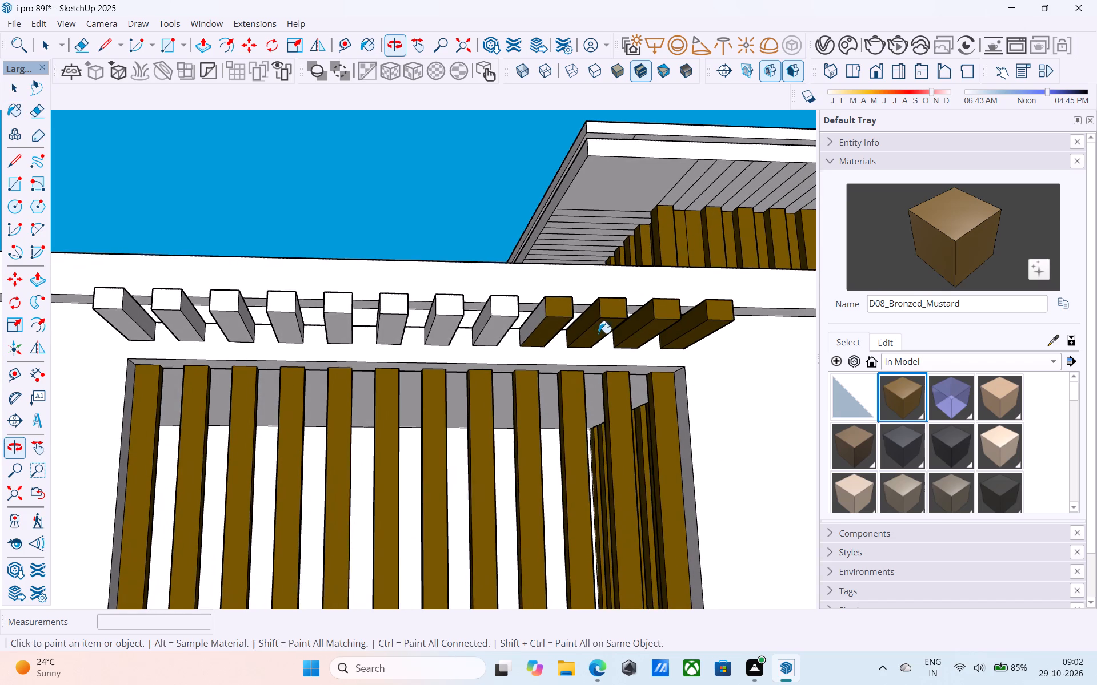
click(534, 320)
middle_drag(534, 319, 644, 320)
click(620, 320)
click(618, 314)
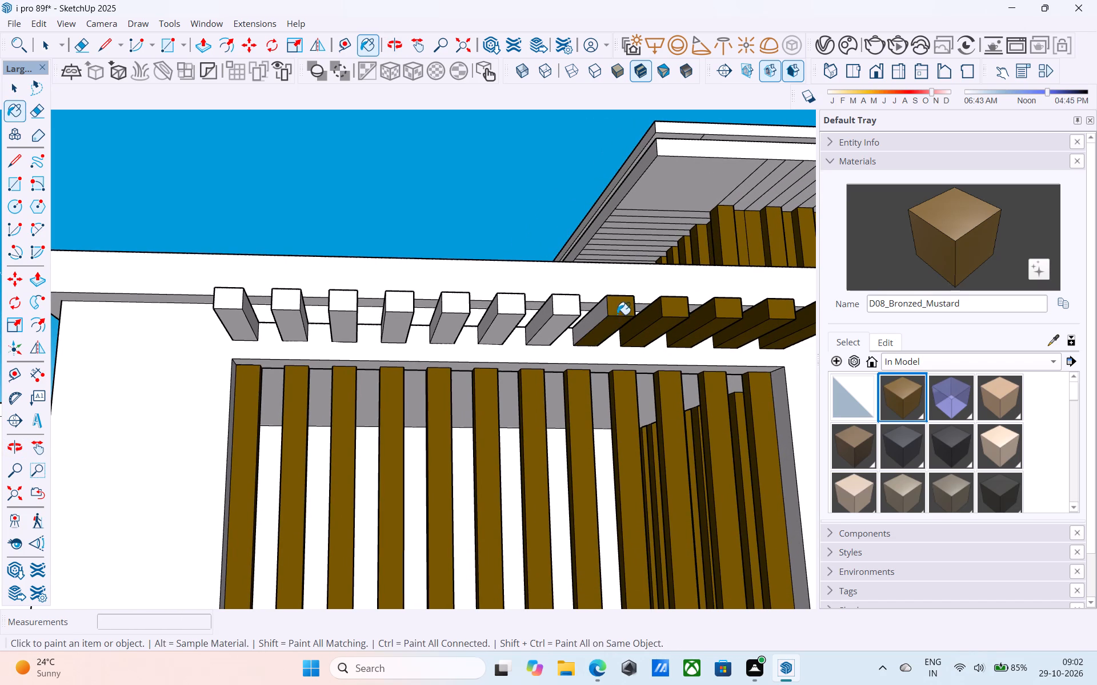
click(603, 313)
click(557, 325)
click(560, 316)
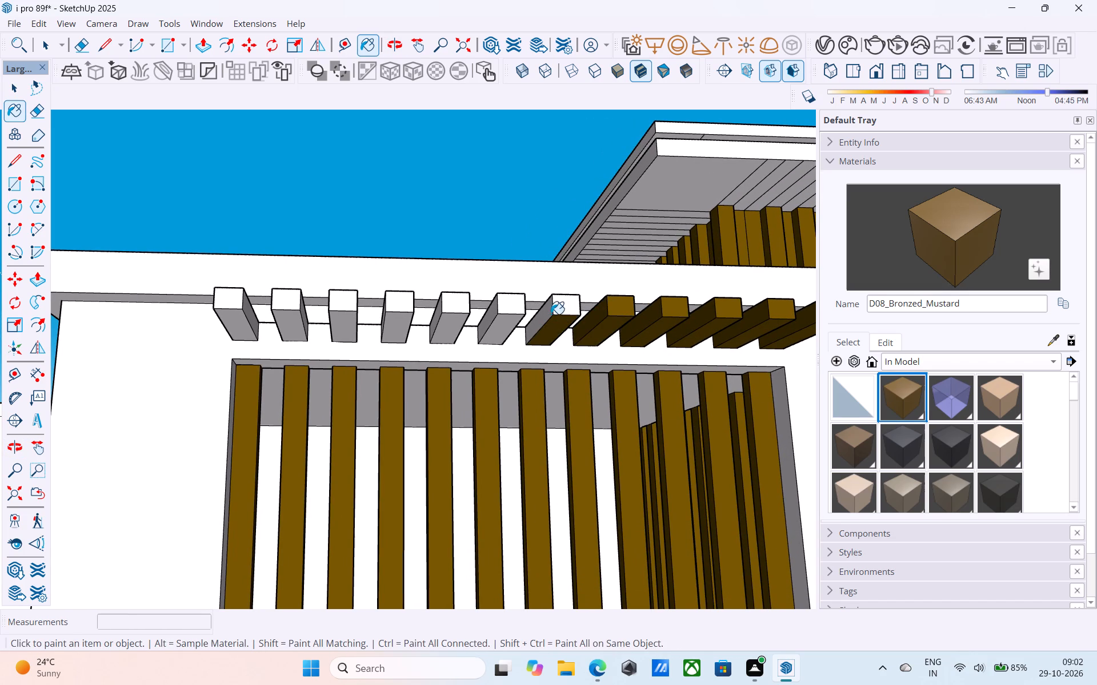
click(551, 313)
click(559, 308)
Paint the front, underside and visible side faces of the seventh to ninth canopy slats with D08_Bronzed_Mustard.
middle_drag(560, 308, 626, 323)
click(551, 312)
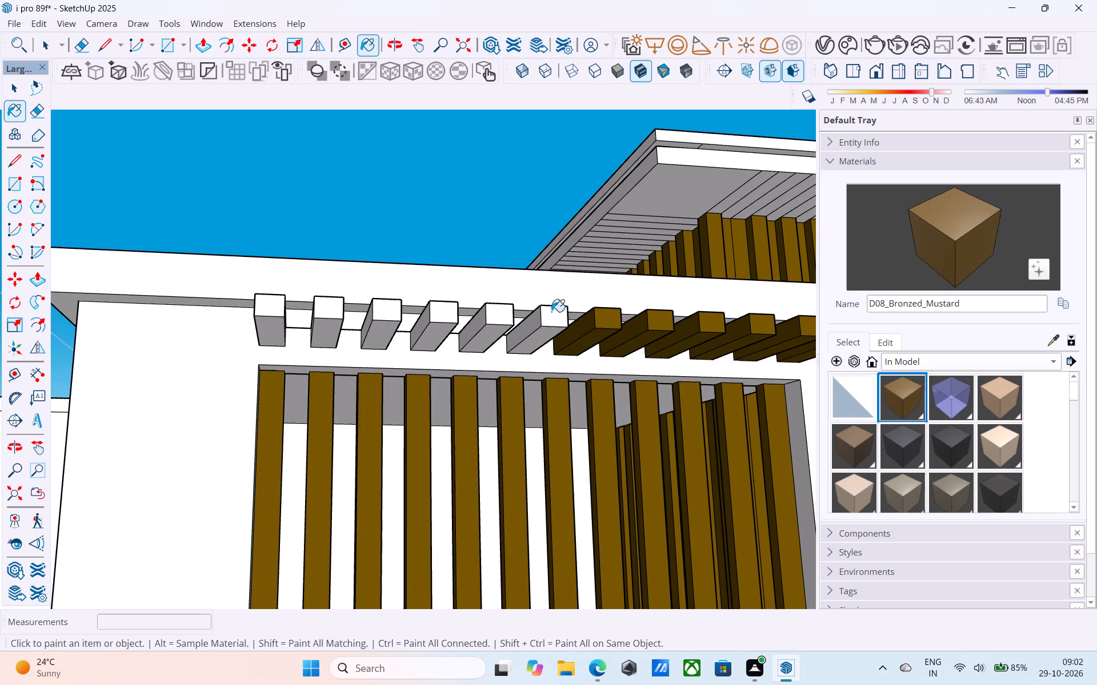
click(546, 329)
click(534, 323)
middle_drag(534, 323, 564, 331)
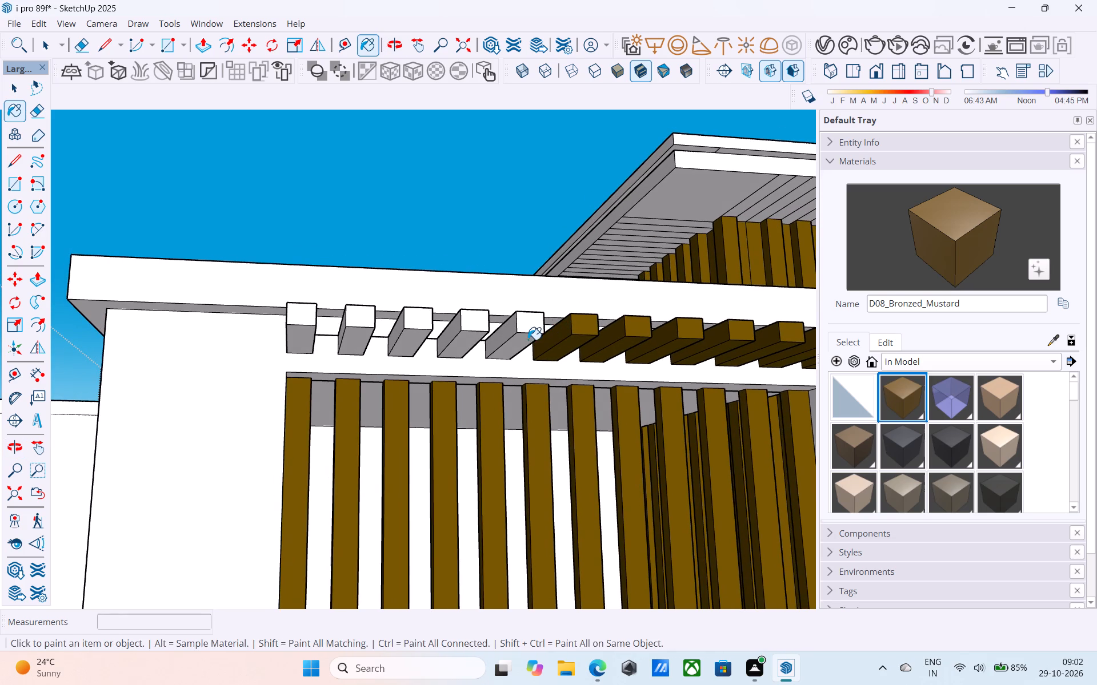
click(526, 340)
click(527, 329)
click(514, 329)
middle_drag(515, 329, 598, 352)
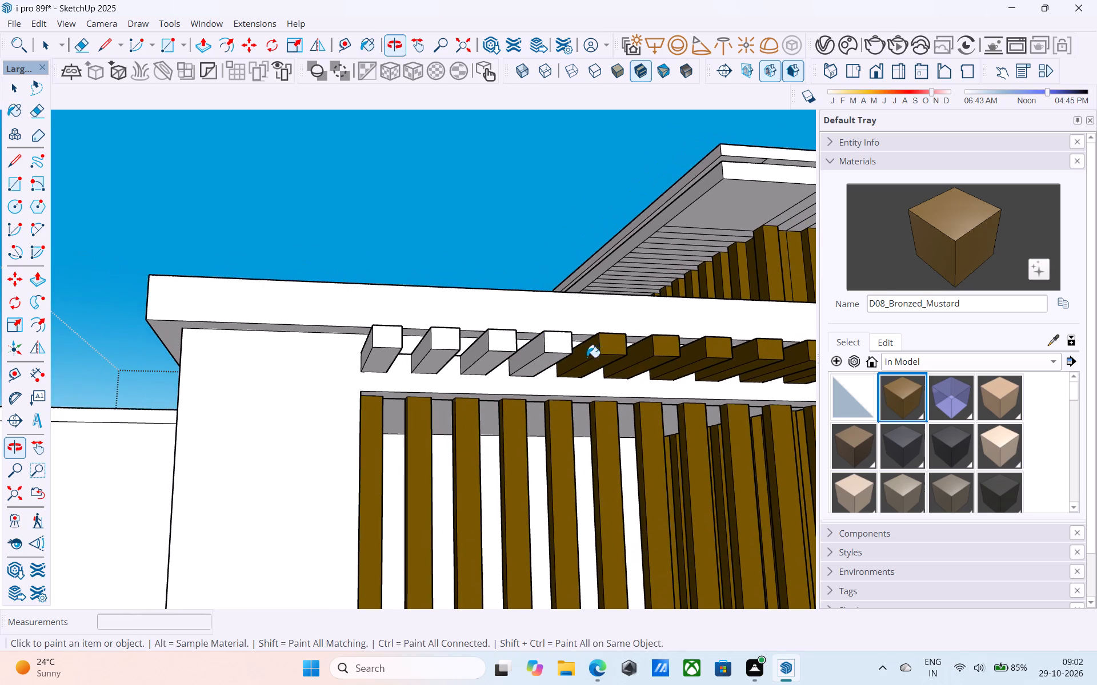
click(555, 359)
click(540, 349)
click(552, 347)
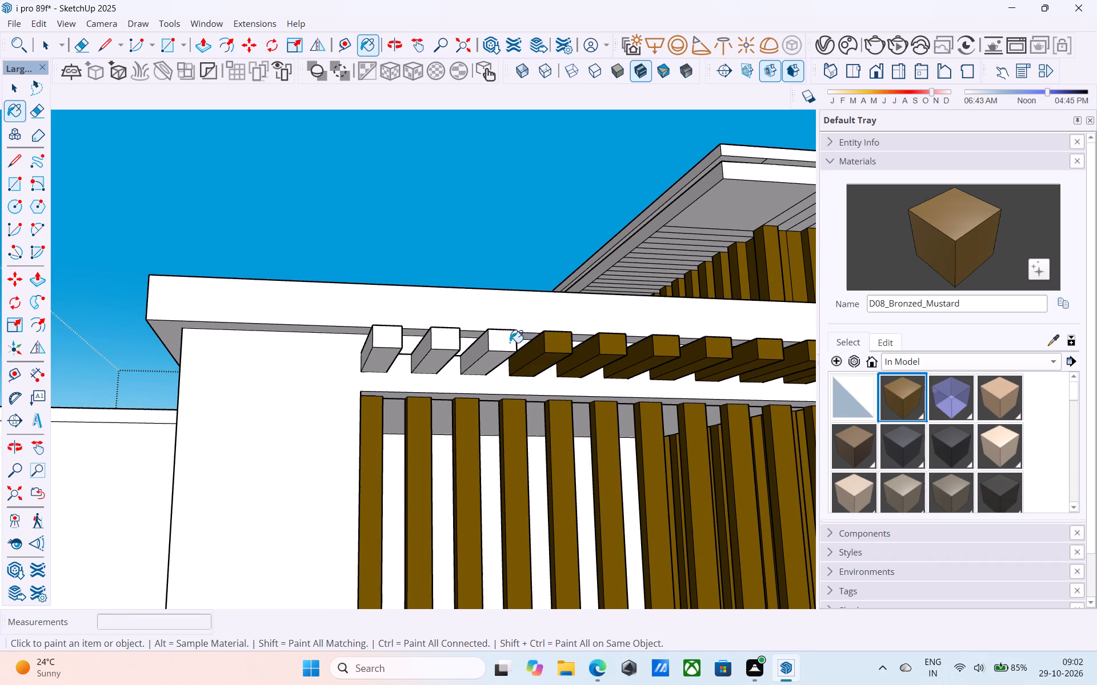
Paint the front, underside and visible side faces of the last three canopy slats with D08_Bronzed_Mustard.
click(509, 342)
click(493, 360)
click(482, 353)
shift+middle_drag(482, 352, 618, 377)
shift+scroll(482, 352, up, 1)
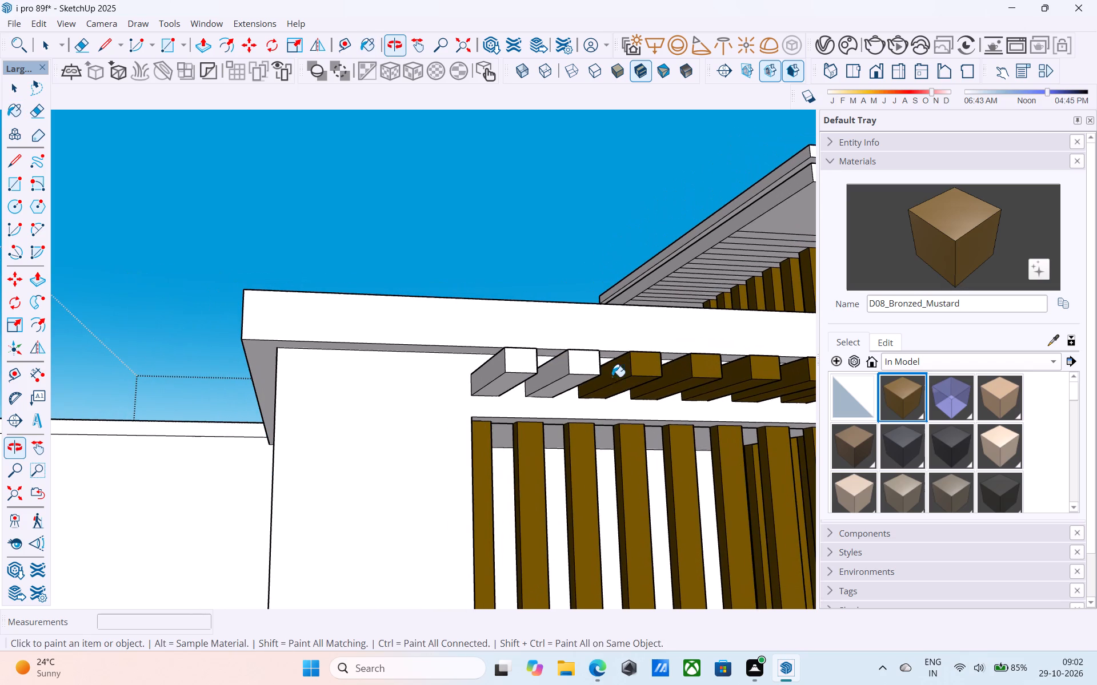
click(593, 365)
click(556, 372)
click(568, 388)
click(521, 362)
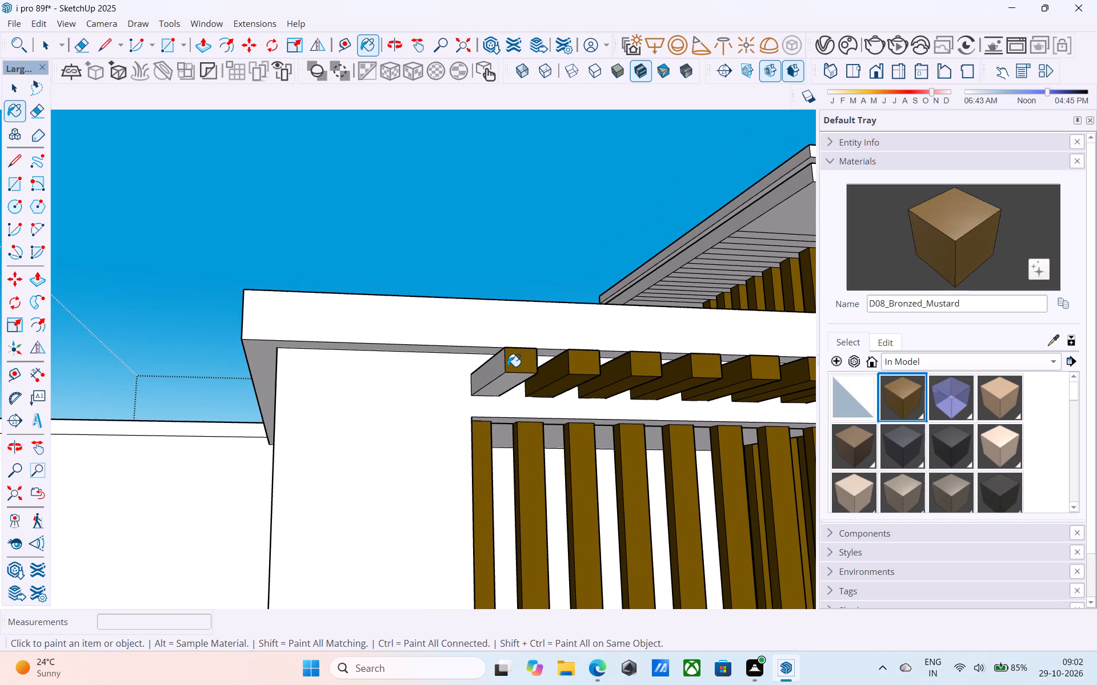
click(497, 366)
click(508, 380)
Paint the remaining bare side faces of the six canopy slats nearest the taller timber-clad block with D08_Bronzed_Mustard.
scroll(427, 386, down, 8)
middle_drag(537, 376, 268, 382)
middle_drag(604, 382, 434, 384)
scroll(578, 319, up, 5)
click(582, 325)
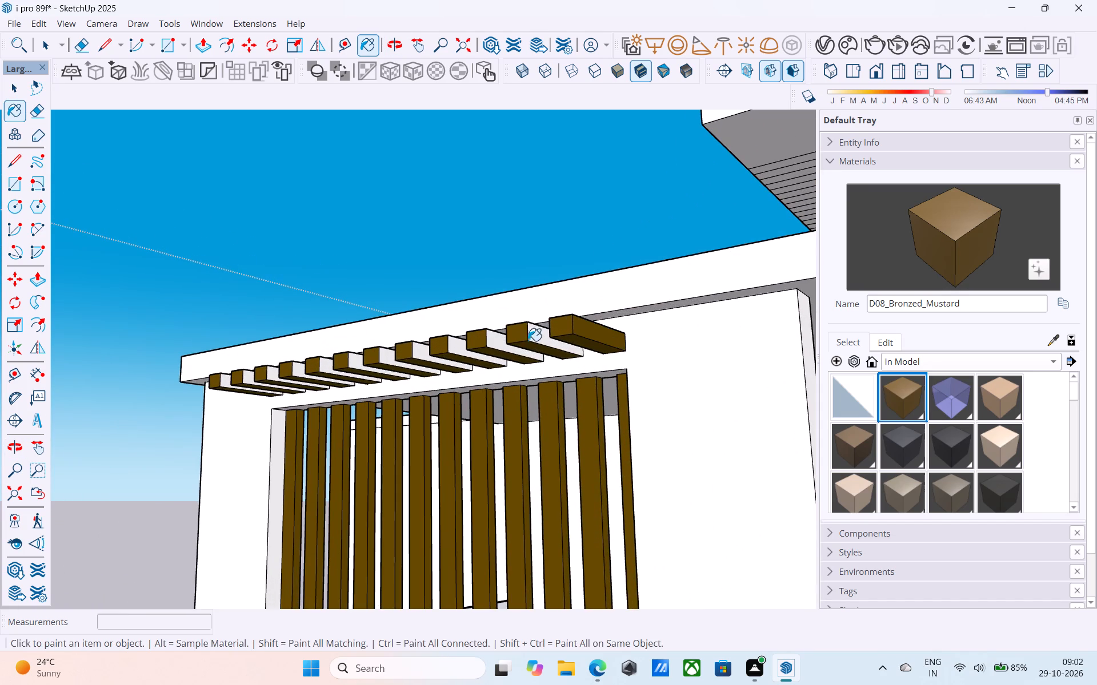
click(542, 332)
click(493, 340)
shift+middle_drag(494, 339, 662, 353)
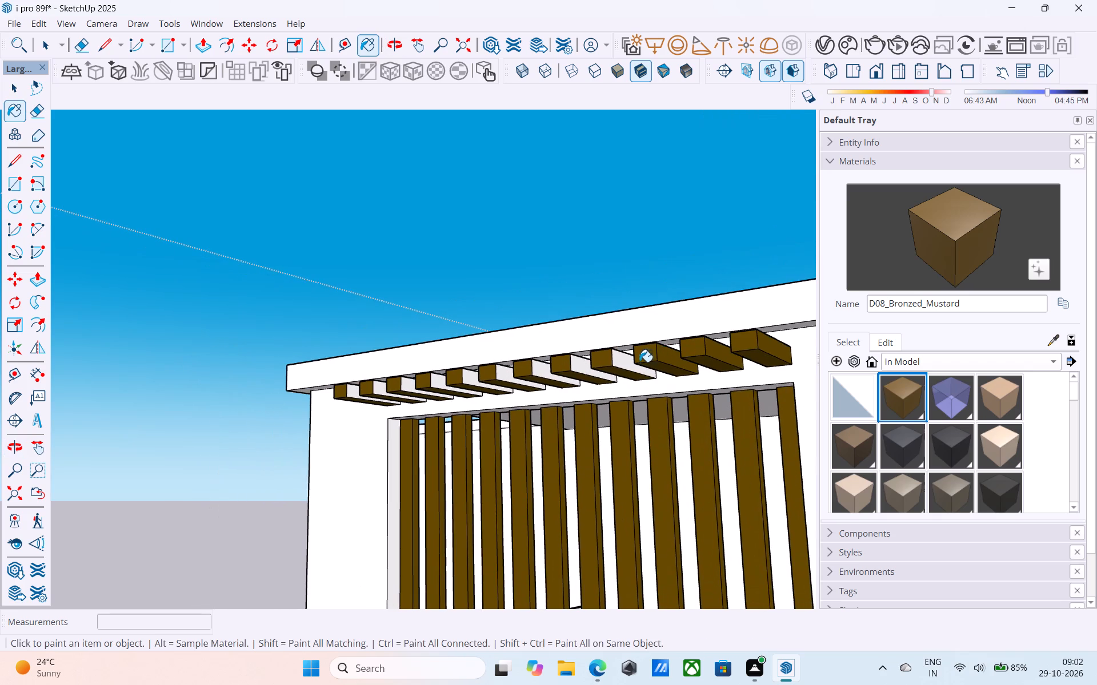
click(620, 361)
click(582, 368)
click(545, 373)
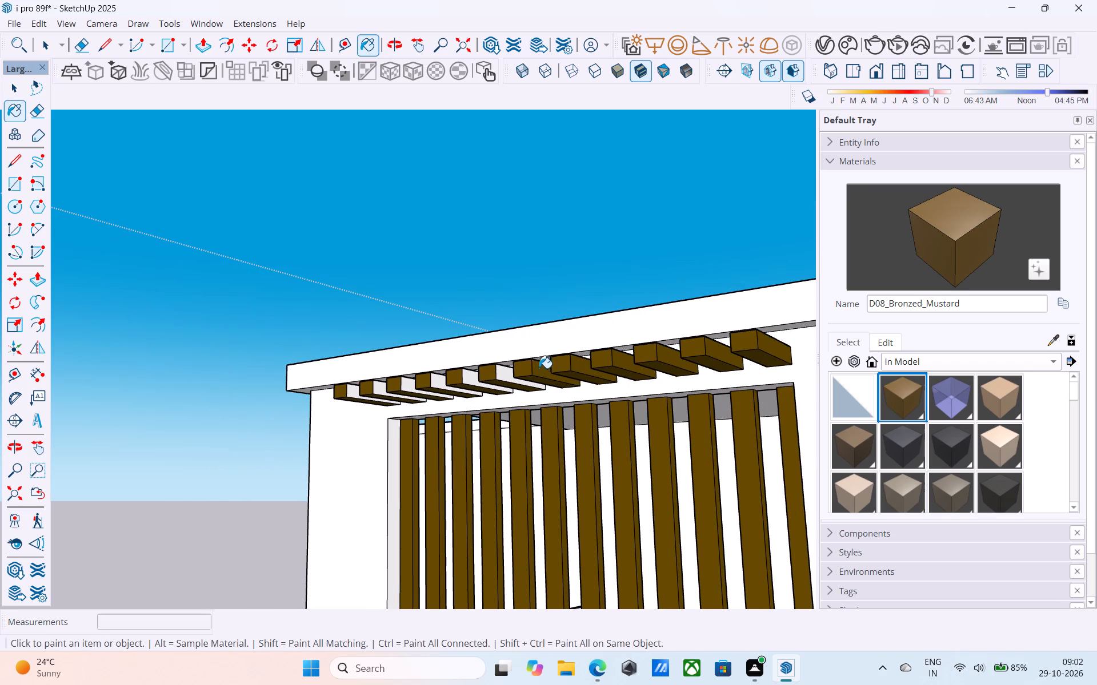
Paint the remaining bare side faces of the six canopy slats farthest from the taller block with D08_Bronzed_Mustard.
middle_drag(507, 369, 578, 364)
click(575, 368)
click(544, 374)
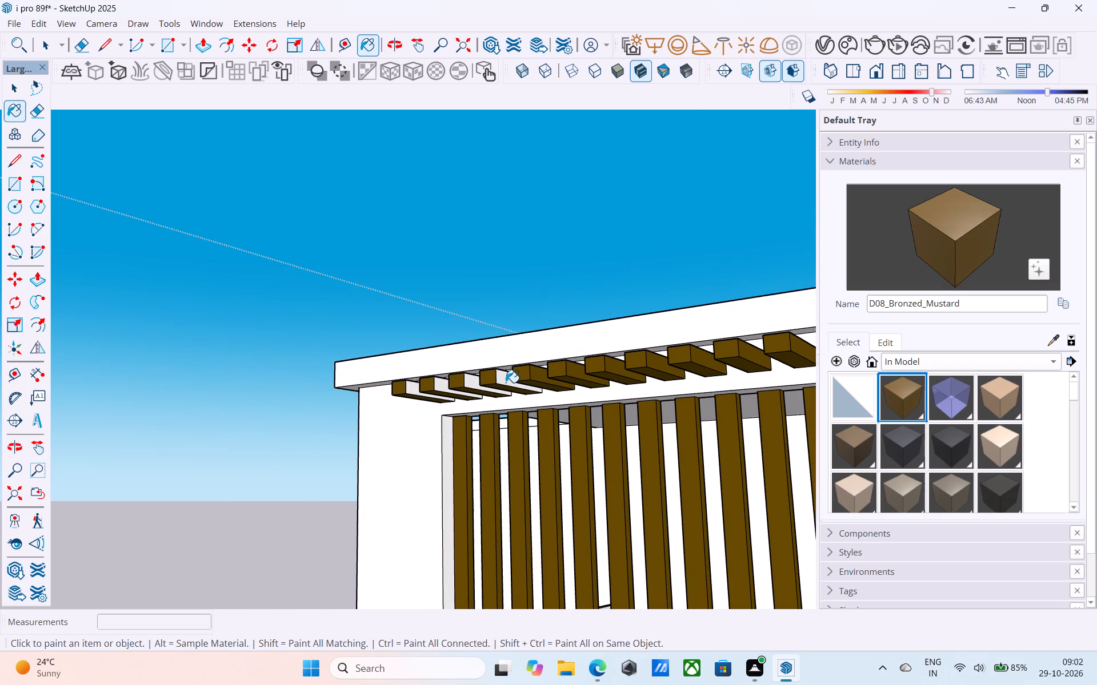
click(506, 382)
click(475, 380)
click(442, 388)
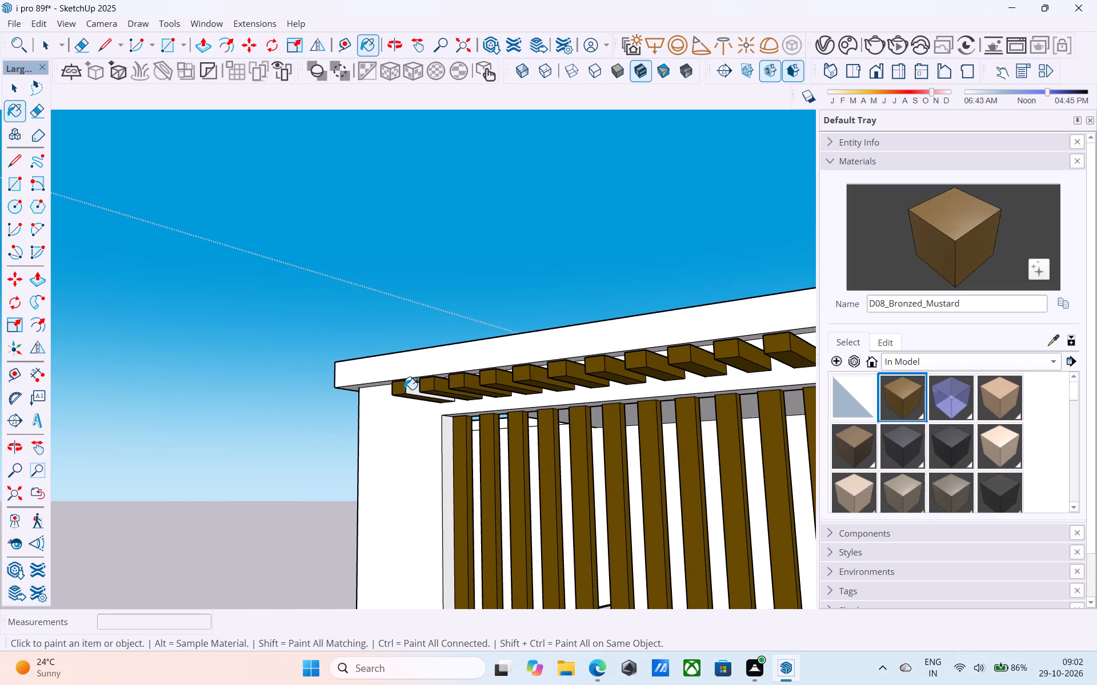
click(413, 389)
Paint the top faces of the six canopy slats farthest from the taller block with D08_Bronzed_Mustard.
scroll(427, 376, down, 4)
middle_drag(634, 382, 609, 289)
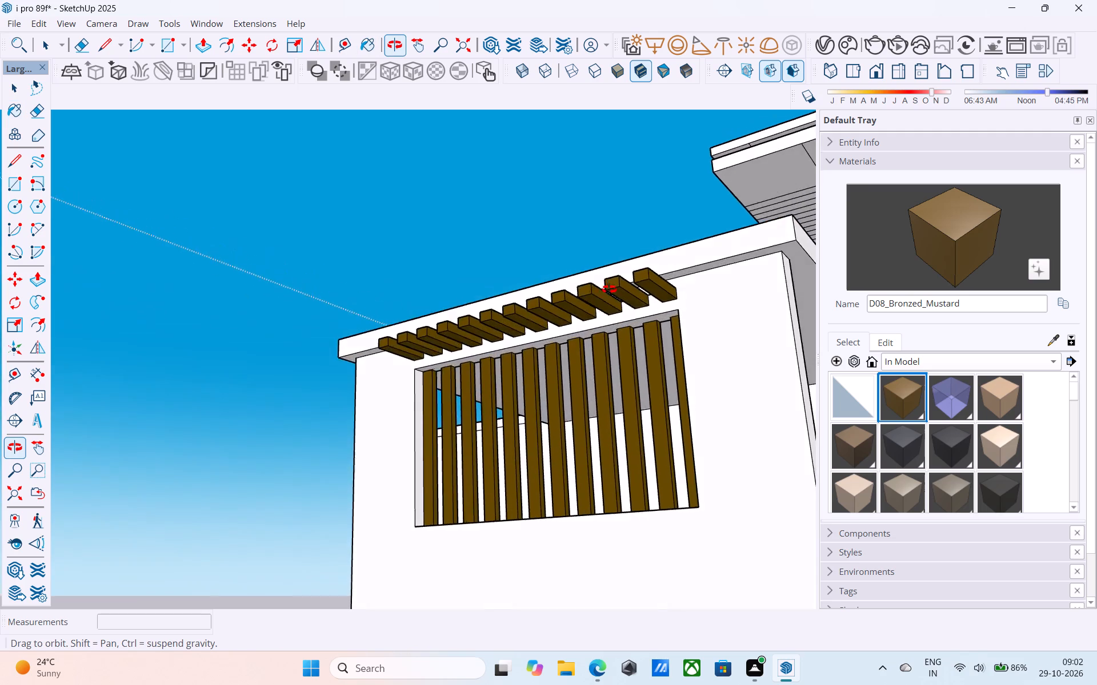
middle_drag(609, 289, 699, 473)
scroll(706, 456, down, 3)
shift+middle_drag(704, 451, 919, 542)
scroll(580, 391, up, 5)
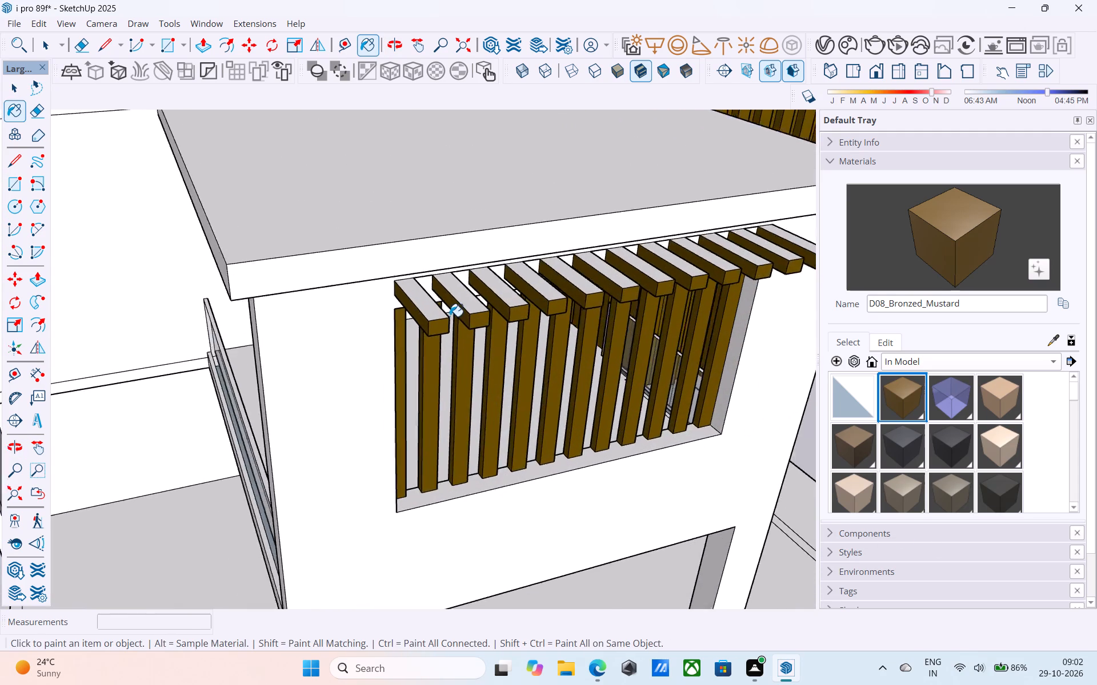
scroll(450, 316, up, 4)
click(437, 312)
click(482, 302)
click(551, 284)
middle_drag(565, 276, 465, 313)
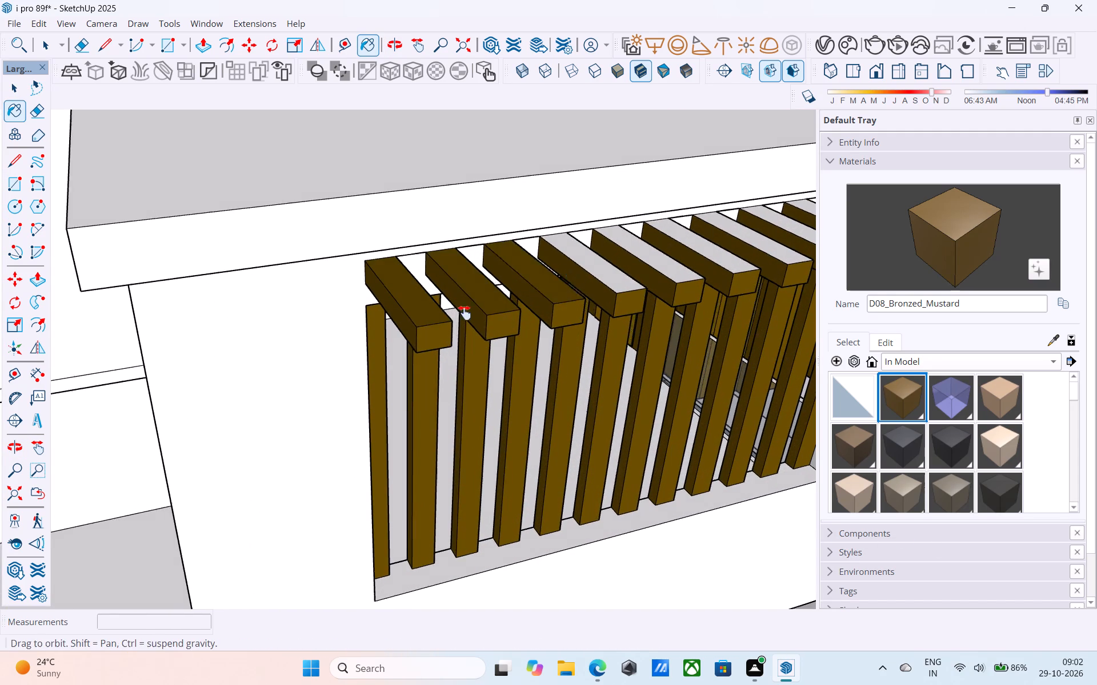
middle_drag(465, 313, 375, 332)
click(430, 308)
click(496, 304)
click(566, 304)
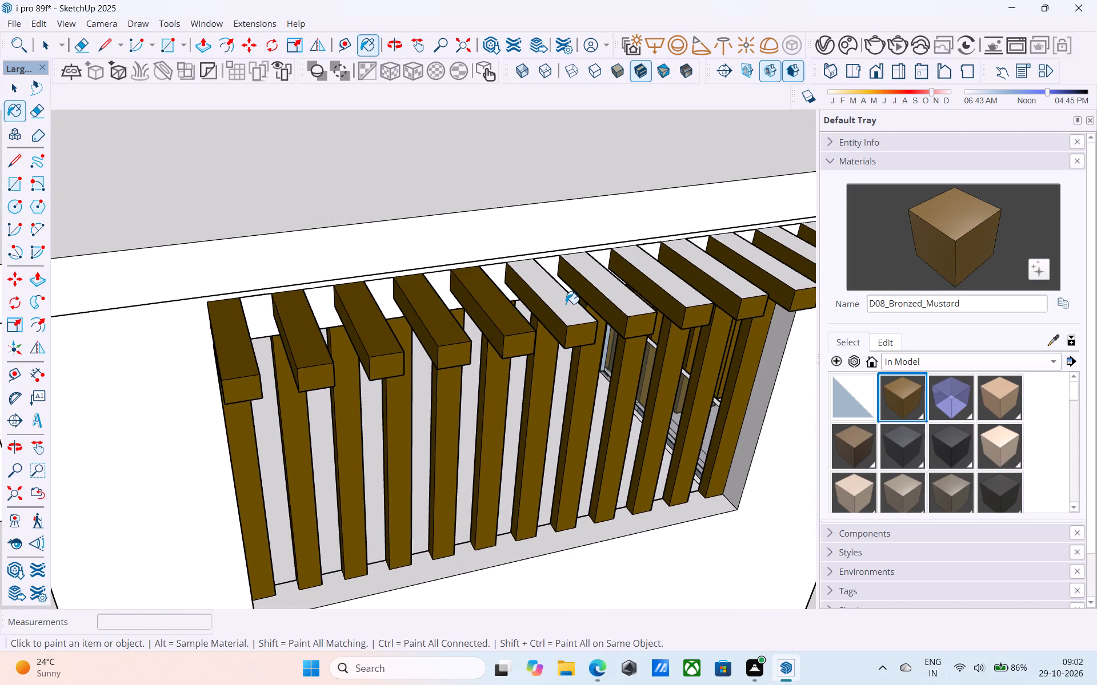
Paint the top faces of the six canopy slats nearest the taller block with D08_Bronzed_Mustard and save the model.
shift+middle_drag(529, 318, 281, 377)
shift+middle_drag(297, 369, 602, 287)
click(305, 353)
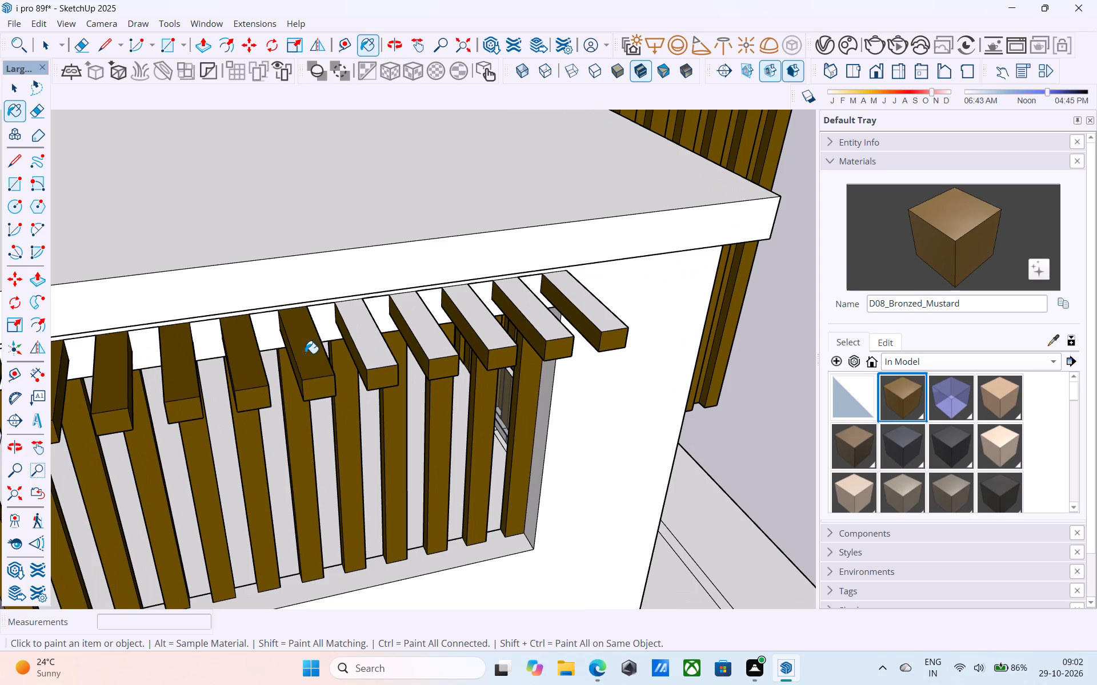
click(371, 345)
click(411, 332)
click(439, 331)
click(493, 329)
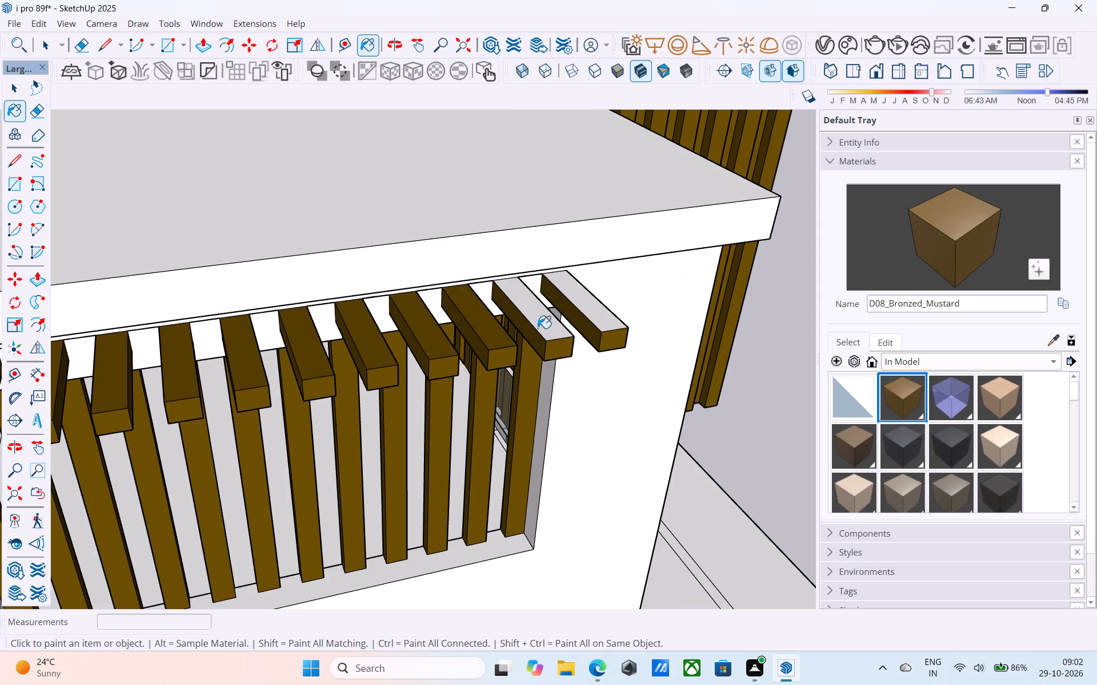
click(551, 324)
click(608, 317)
key(ctrl+s)
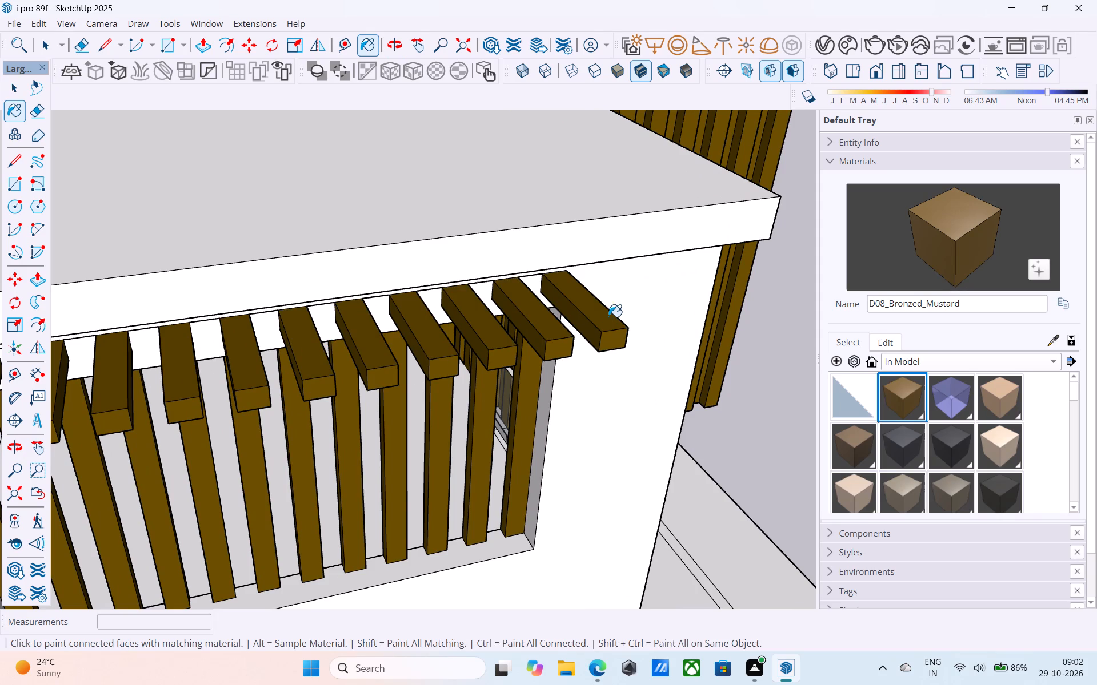
Leave the house group's editing context and save the model.
key(space)
scroll(608, 317, down, 7)
middle_drag(617, 363, 438, 234)
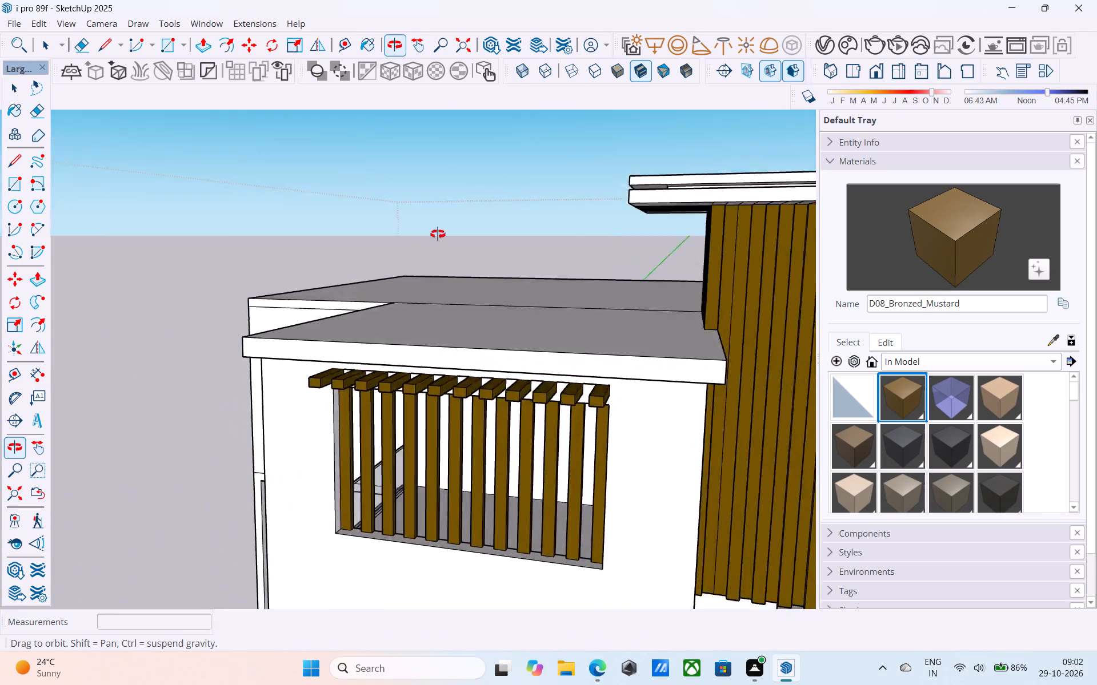
middle_drag(438, 234, 367, 217)
shift+middle_drag(626, 365, 499, 342)
middle_drag(639, 414, 628, 340)
scroll(628, 339, down, 10)
shift+middle_drag(651, 368, 554, 429)
scroll(564, 422, down, 3)
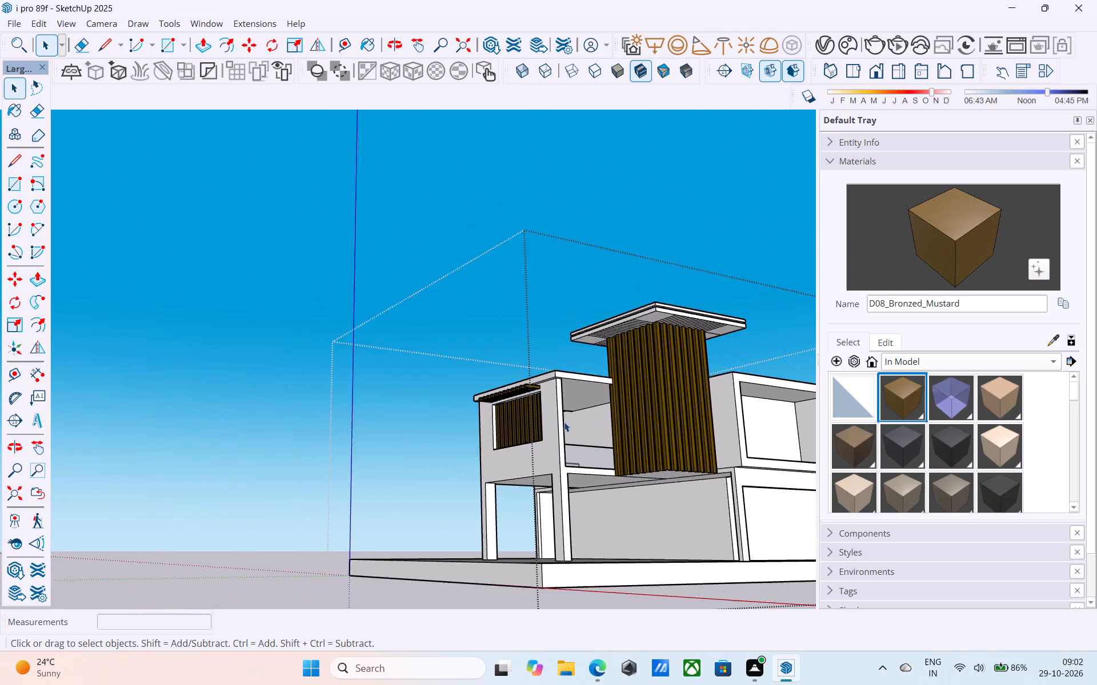
scroll(564, 422, down, 4)
click(696, 257)
key(ctrl+s)
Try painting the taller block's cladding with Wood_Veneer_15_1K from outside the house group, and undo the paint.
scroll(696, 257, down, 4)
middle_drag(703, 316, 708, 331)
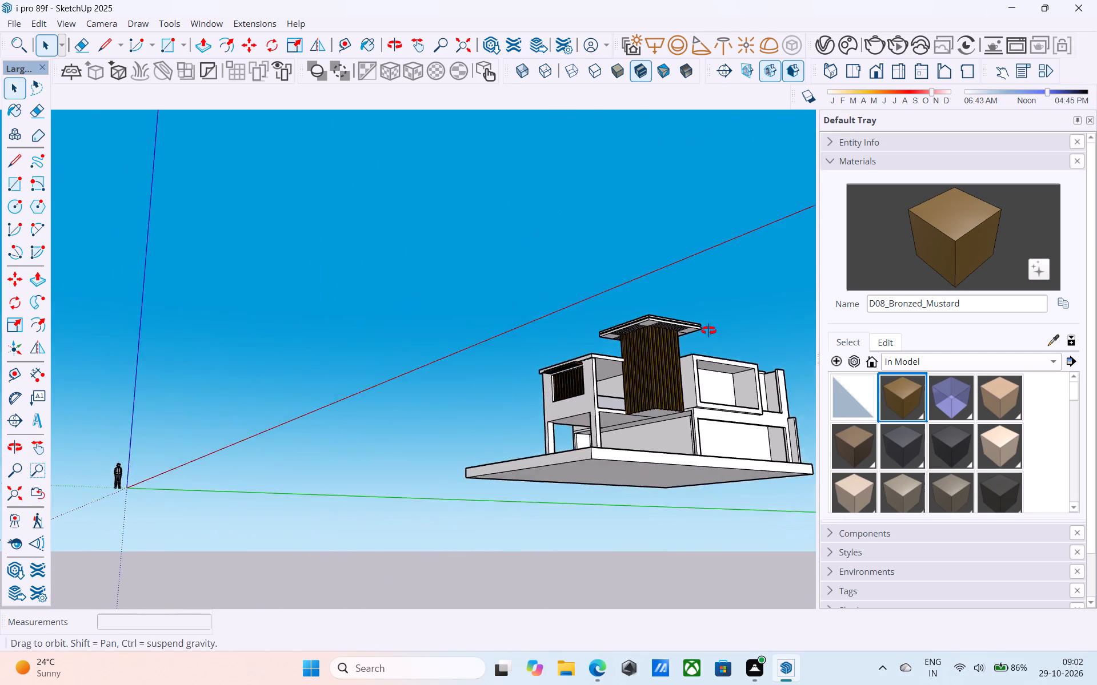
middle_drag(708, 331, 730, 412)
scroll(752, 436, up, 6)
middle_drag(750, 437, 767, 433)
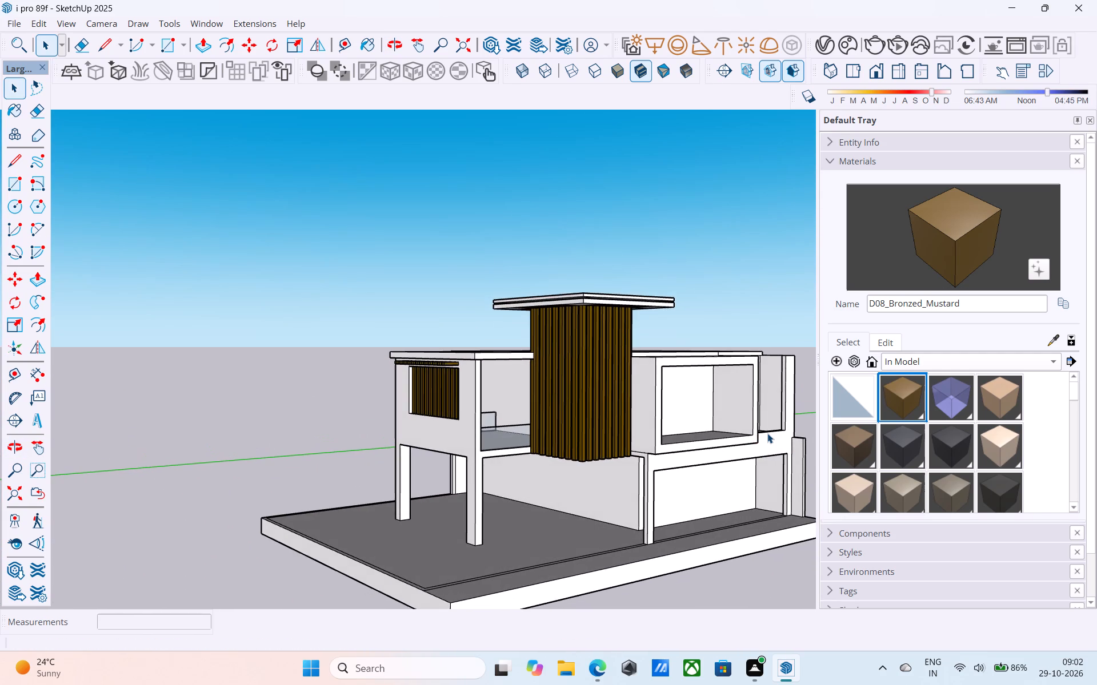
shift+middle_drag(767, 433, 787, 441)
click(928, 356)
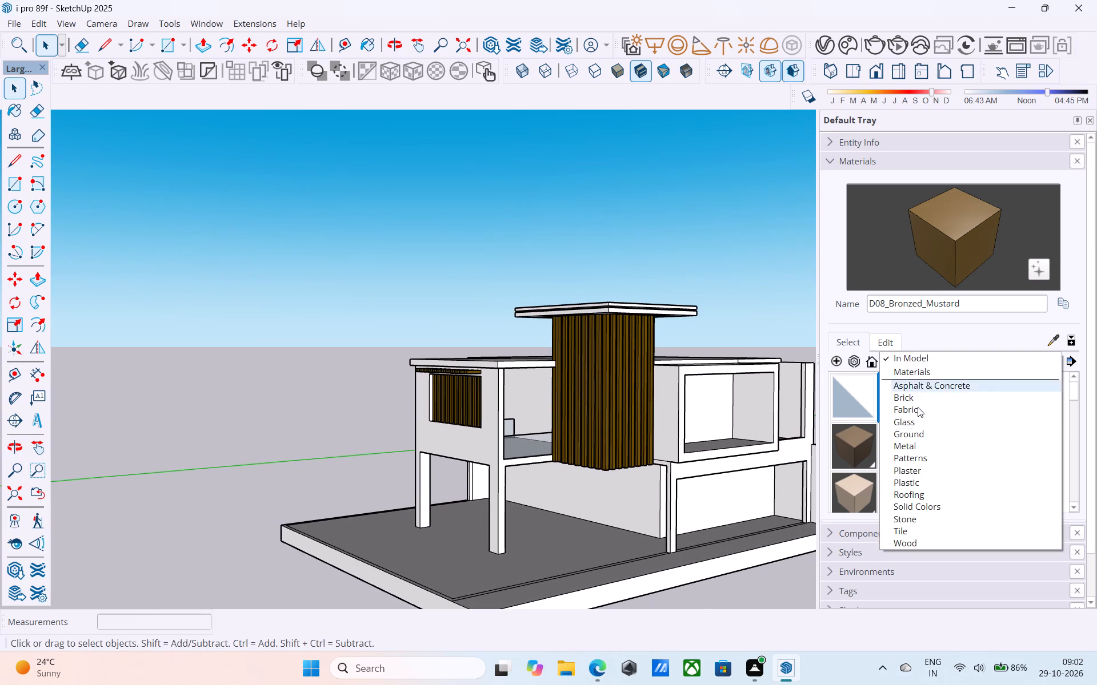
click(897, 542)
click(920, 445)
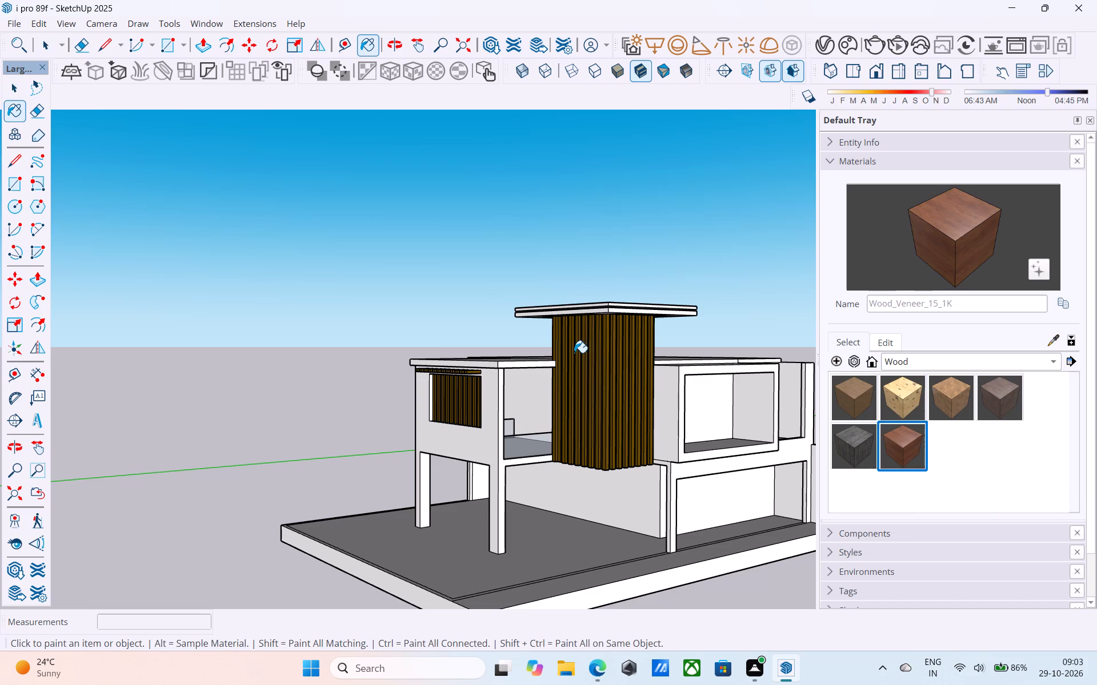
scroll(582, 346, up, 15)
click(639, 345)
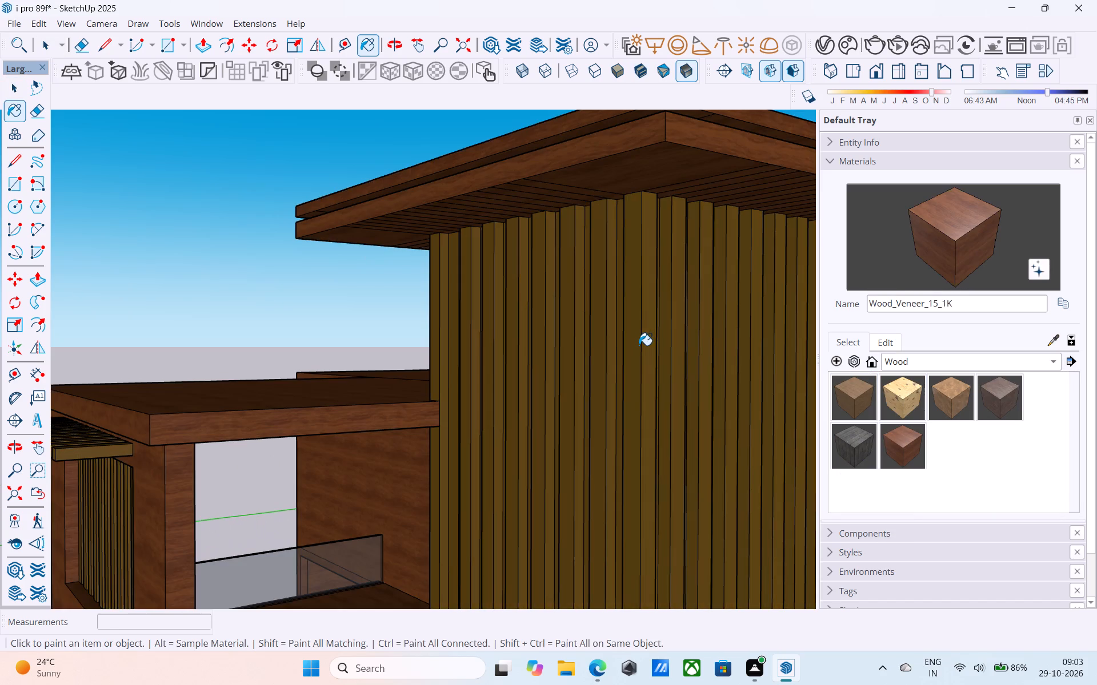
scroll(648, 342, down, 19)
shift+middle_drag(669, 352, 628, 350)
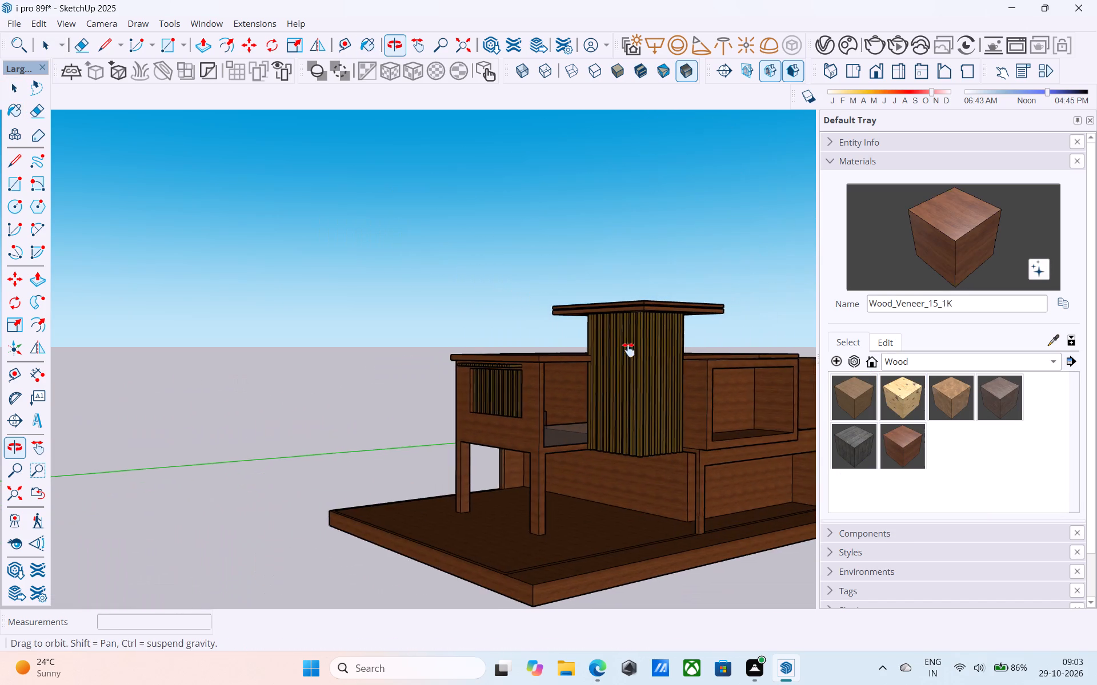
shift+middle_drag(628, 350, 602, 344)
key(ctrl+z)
Open the house group for editing.
key(space)
double_click(641, 382)
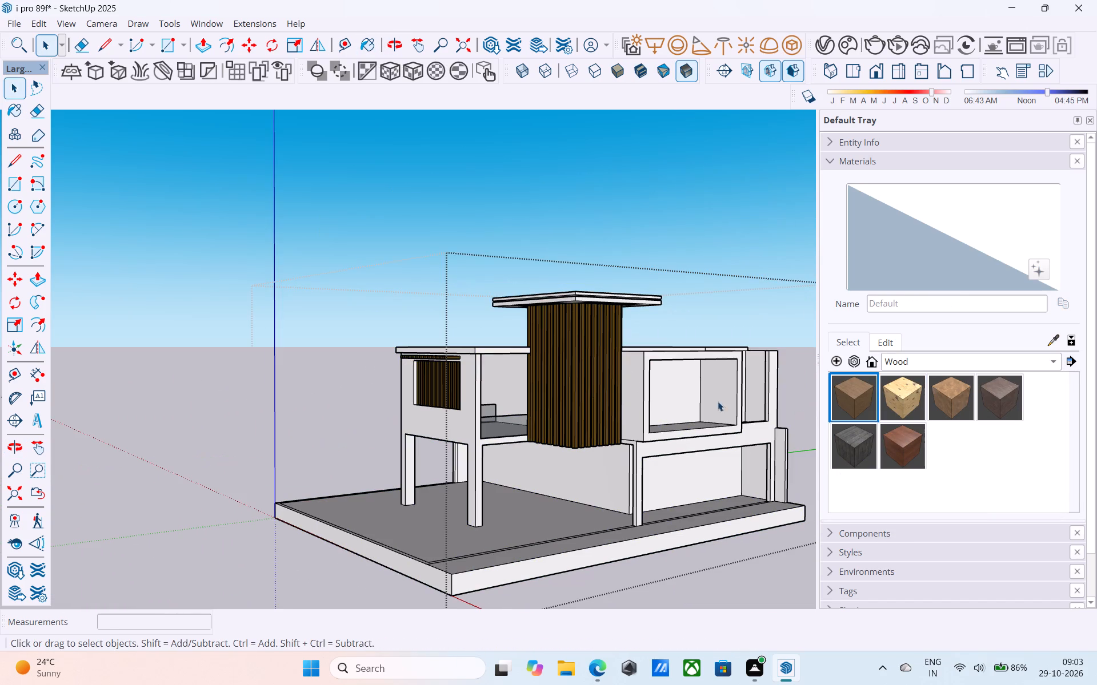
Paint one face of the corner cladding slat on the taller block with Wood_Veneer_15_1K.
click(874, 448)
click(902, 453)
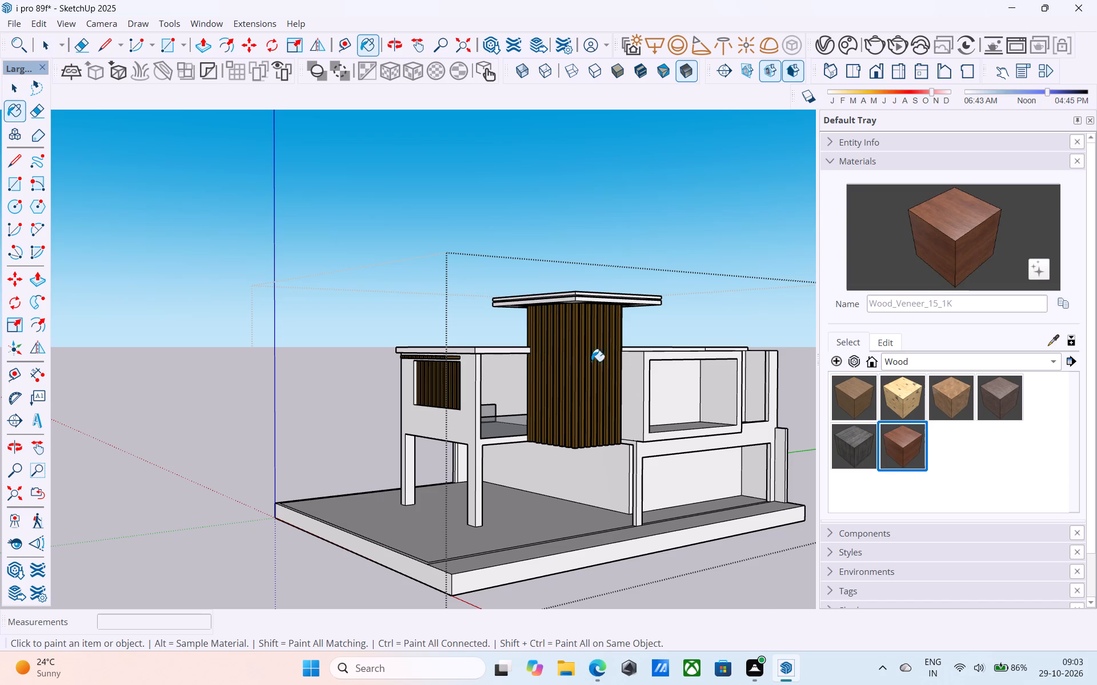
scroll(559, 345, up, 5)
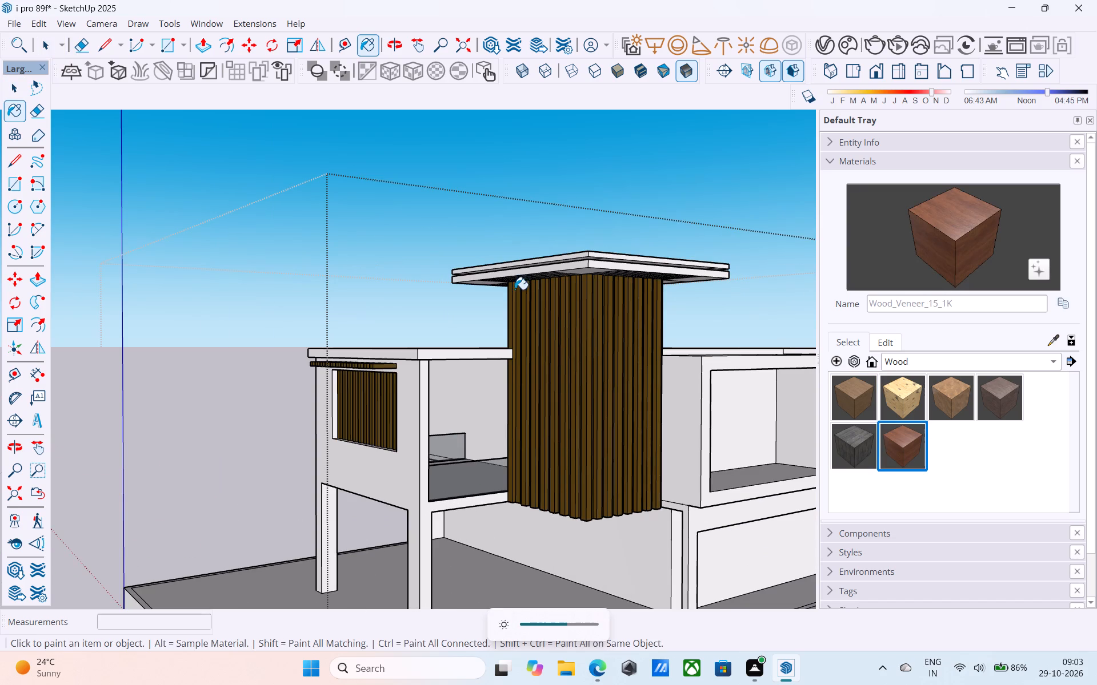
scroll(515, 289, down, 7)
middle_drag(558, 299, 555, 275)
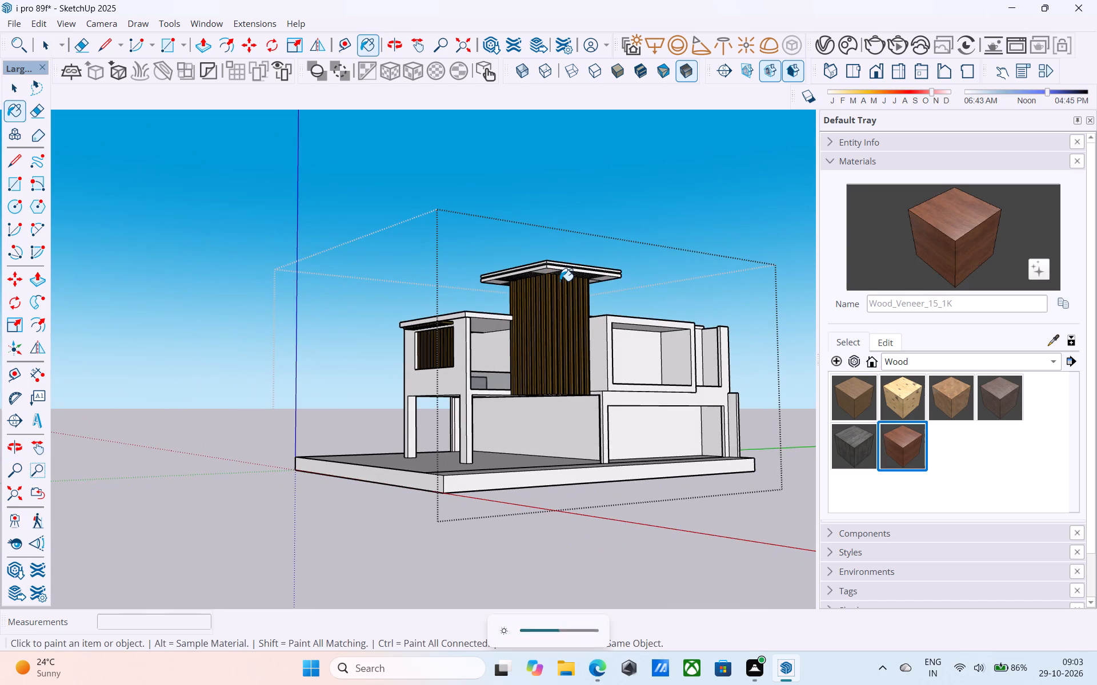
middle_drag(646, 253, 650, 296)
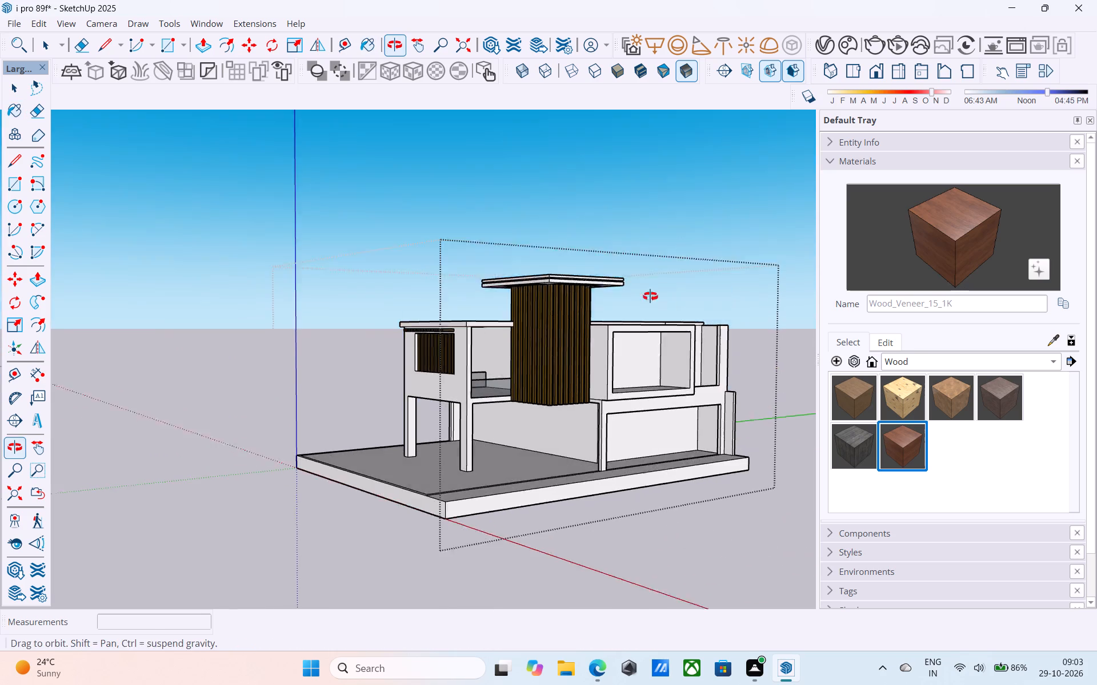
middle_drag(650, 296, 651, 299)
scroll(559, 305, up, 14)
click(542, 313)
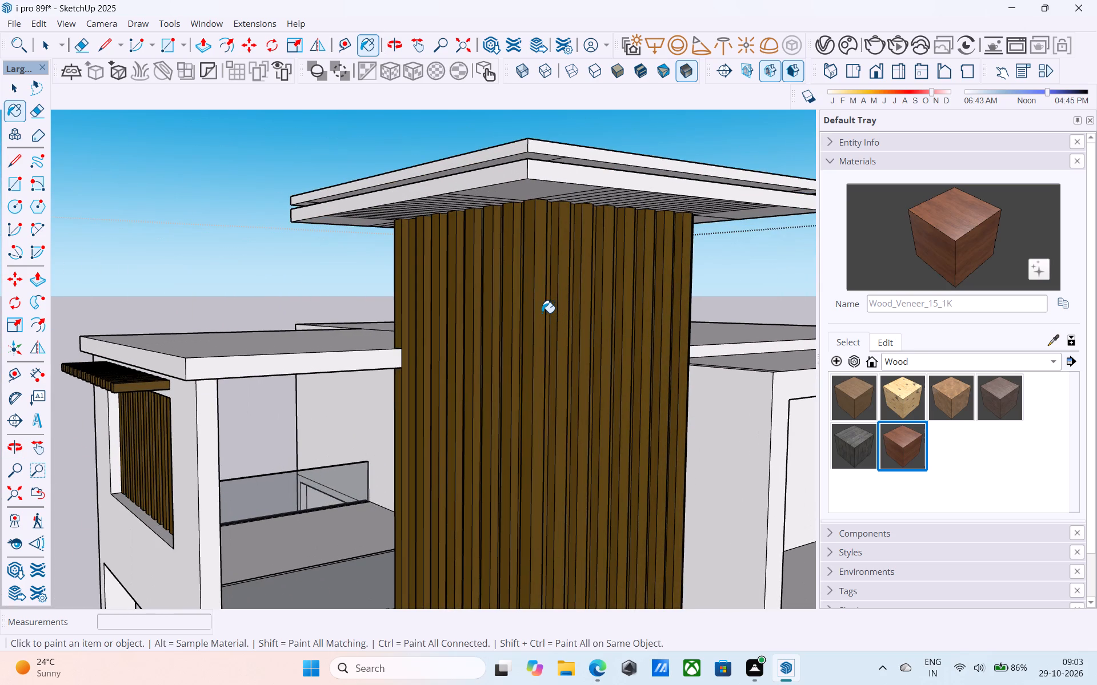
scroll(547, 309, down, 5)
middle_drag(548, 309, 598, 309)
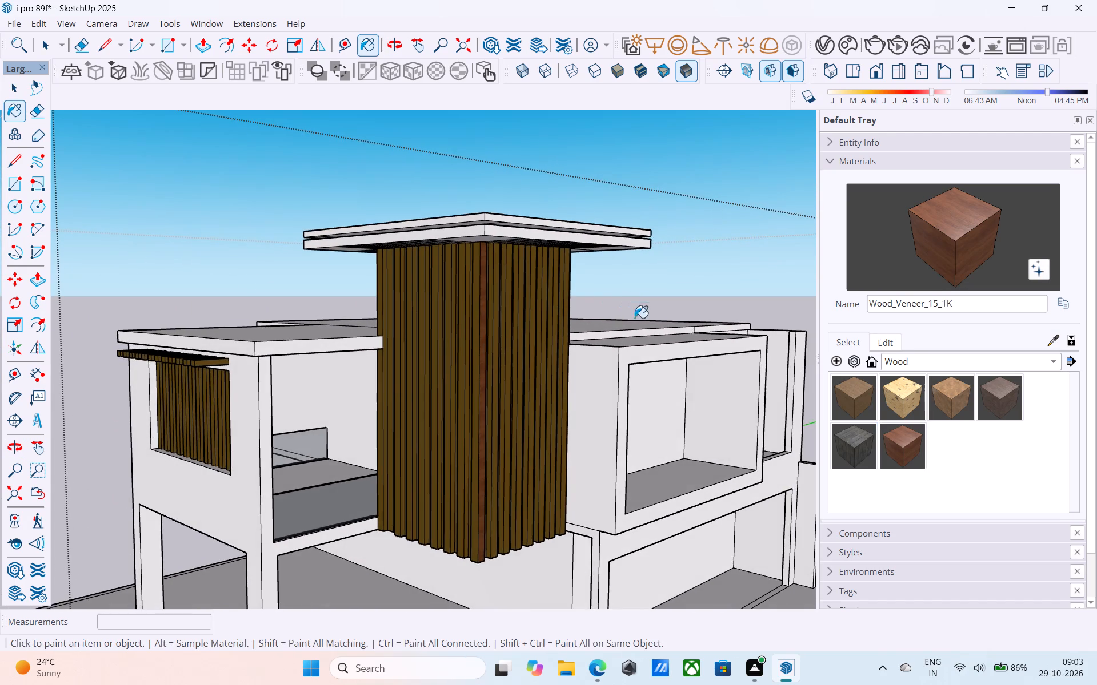
Paint the taller block's corner slat face and two faces of the adjacent slat with the solid colour C08_Toffee_Ember.
scroll(401, 293, up, 4)
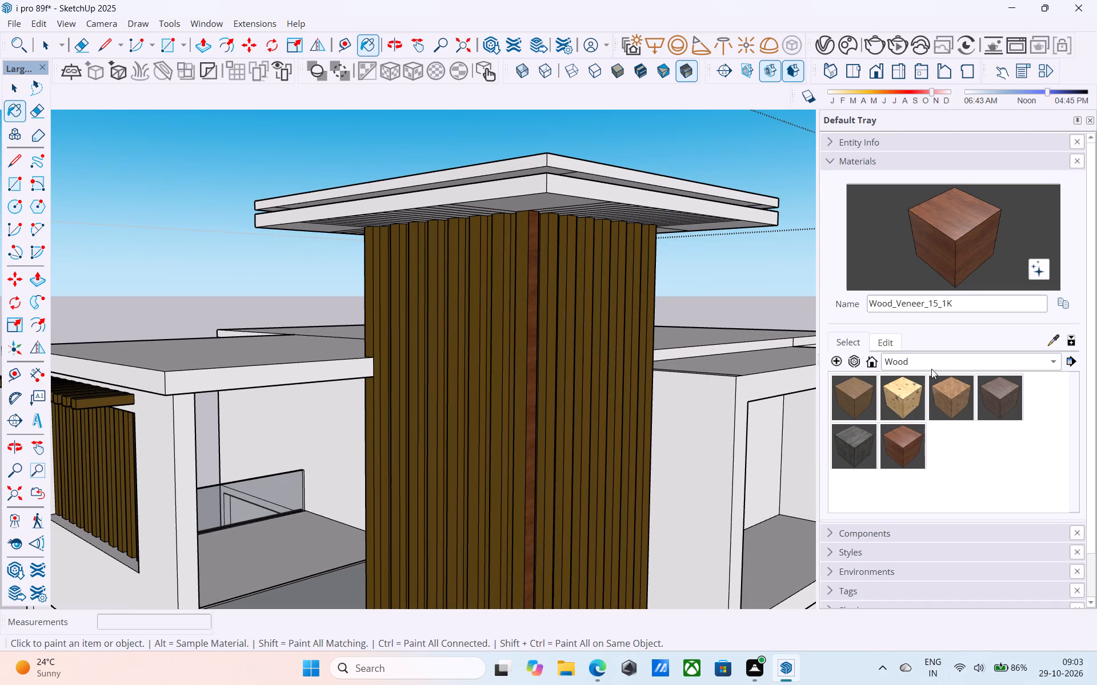
drag(931, 365, 938, 380)
click(936, 326)
scroll(967, 452, down, 4)
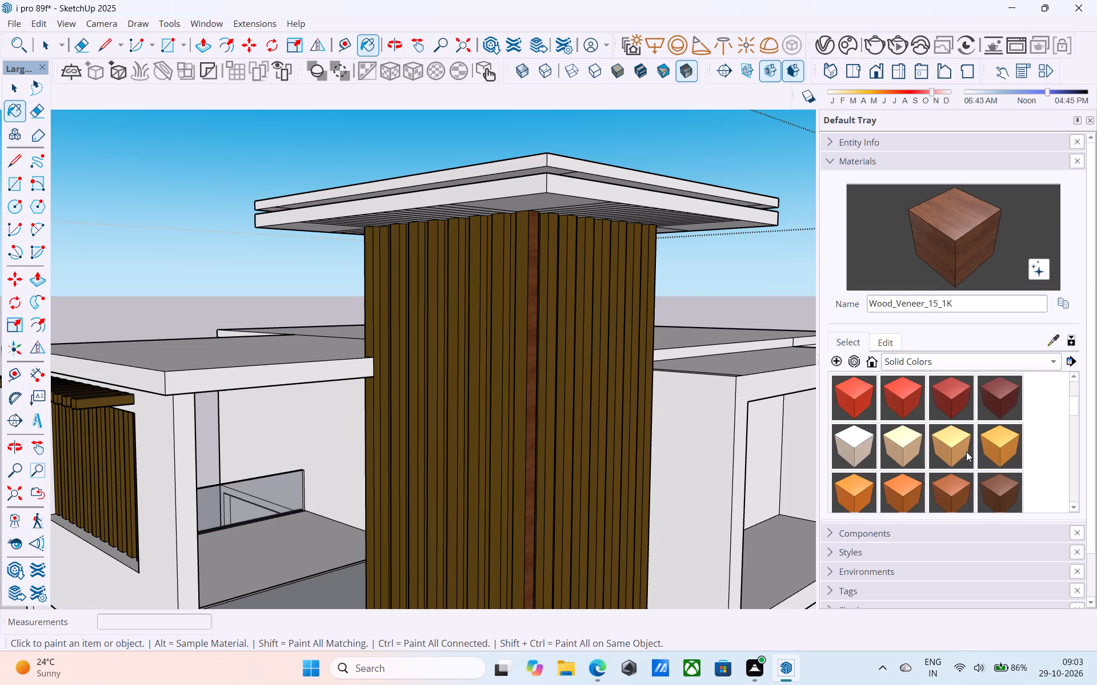
click(1011, 489)
scroll(559, 319, up, 3)
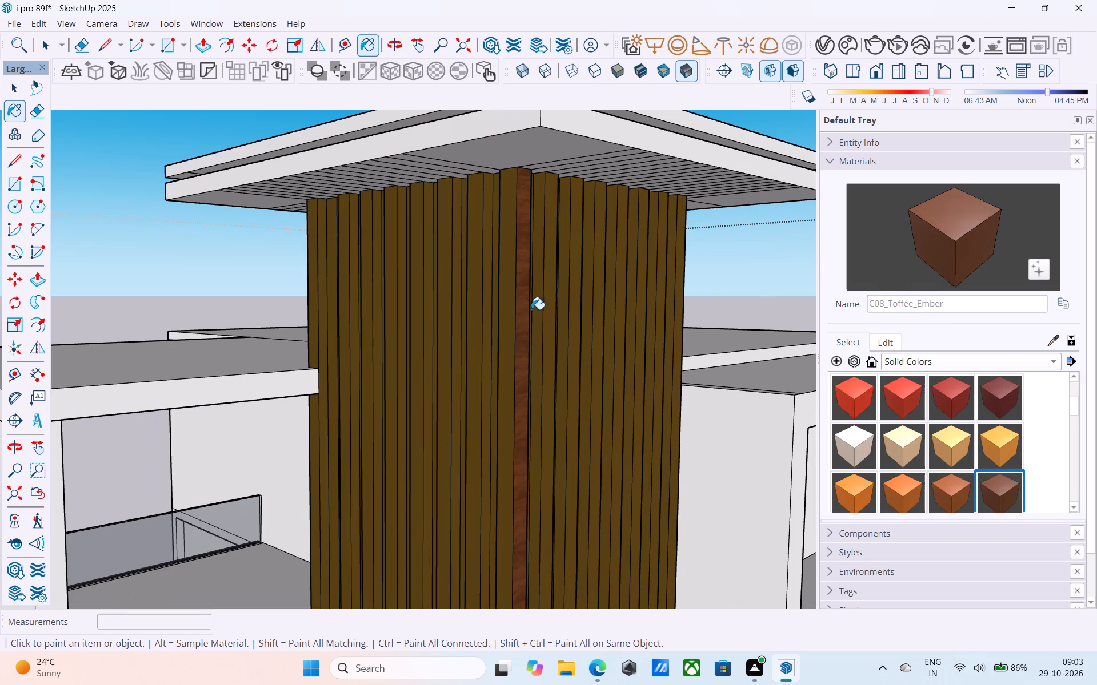
click(526, 304)
scroll(526, 304, up, 2)
click(538, 304)
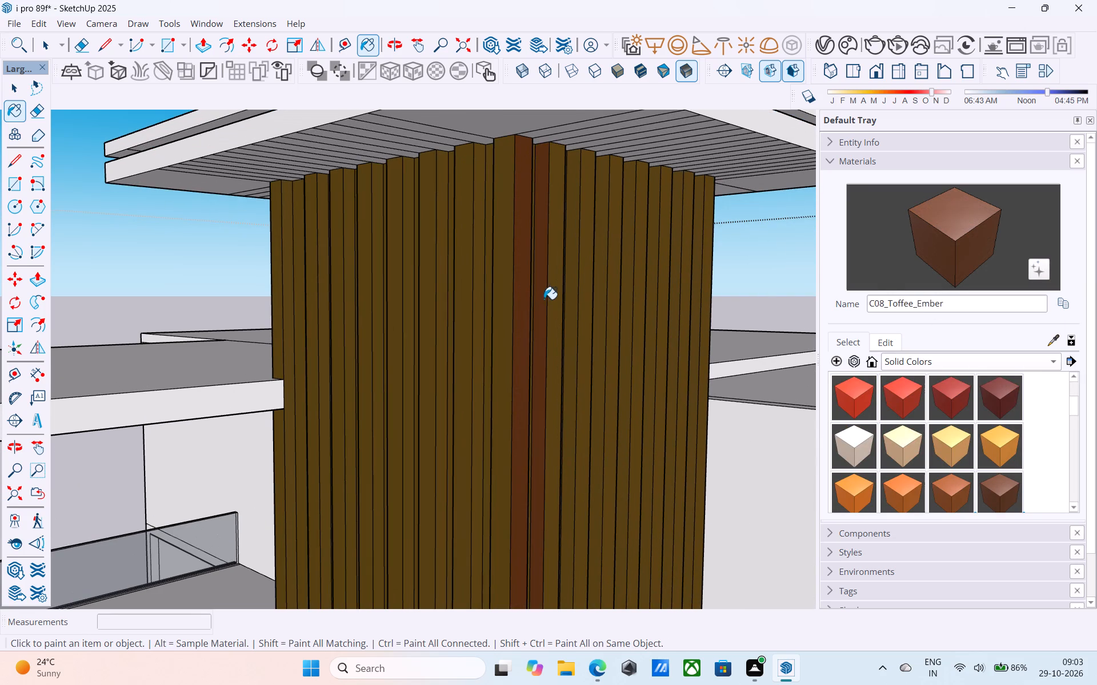
click(551, 293)
Paint the taller block's corner slat face with the solid colour C07_Caramel_Shine.
click(945, 486)
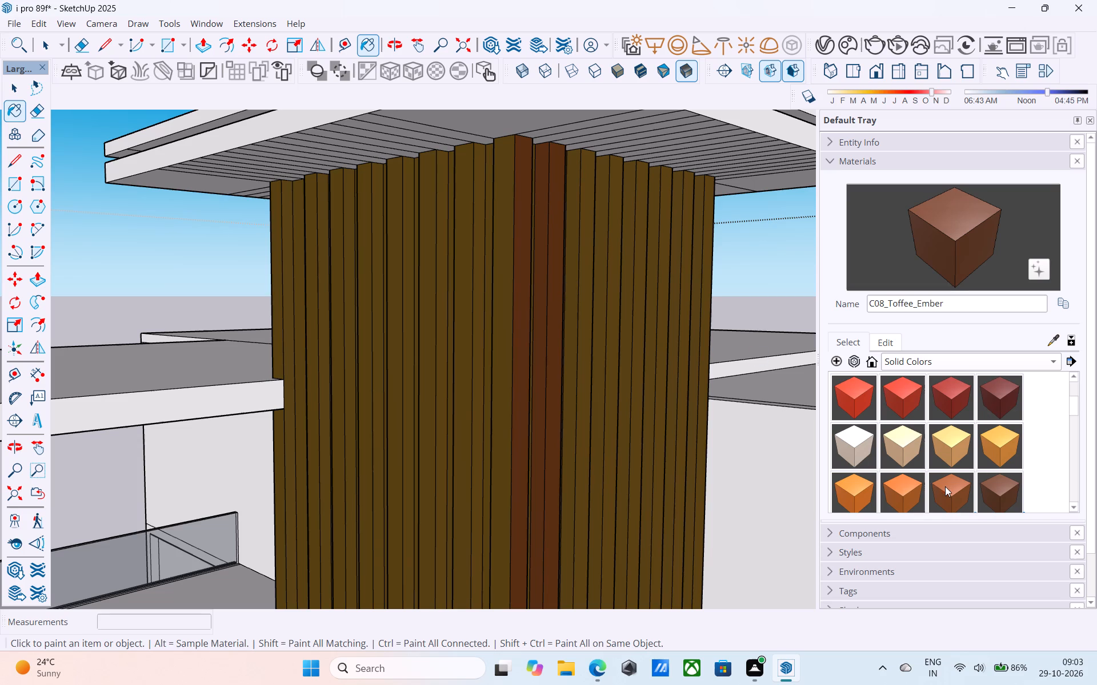
click(520, 303)
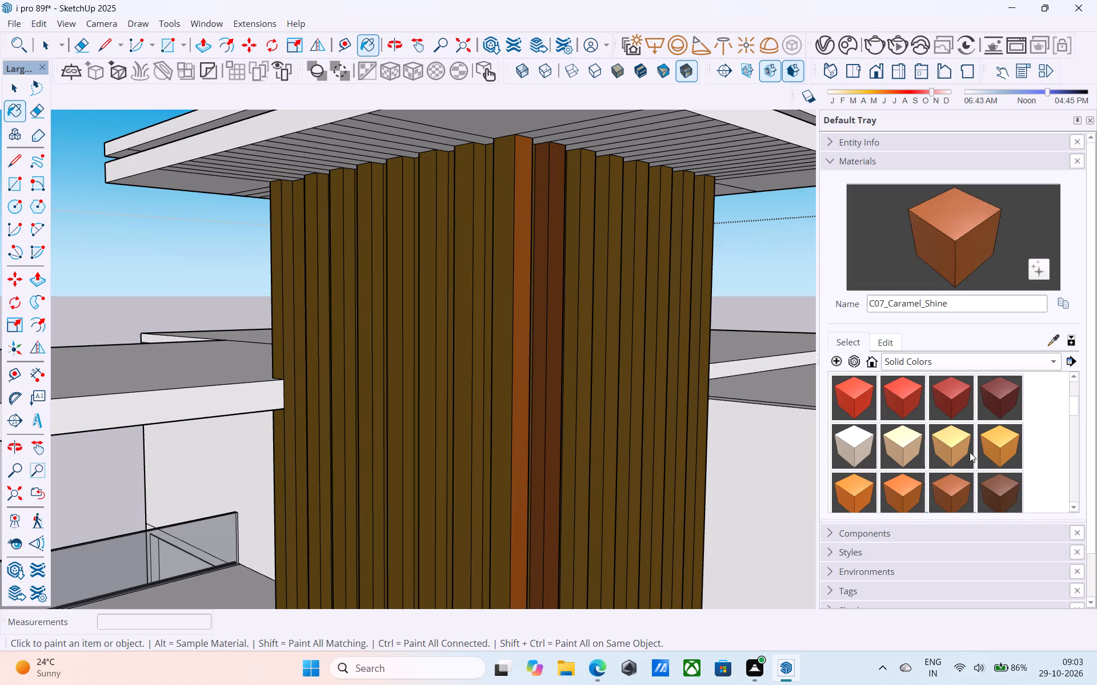
Paint the corner slat face and the front faces of the slats along one side of the taller block with C08_Toffee_Ember.
scroll(981, 417, down, 2)
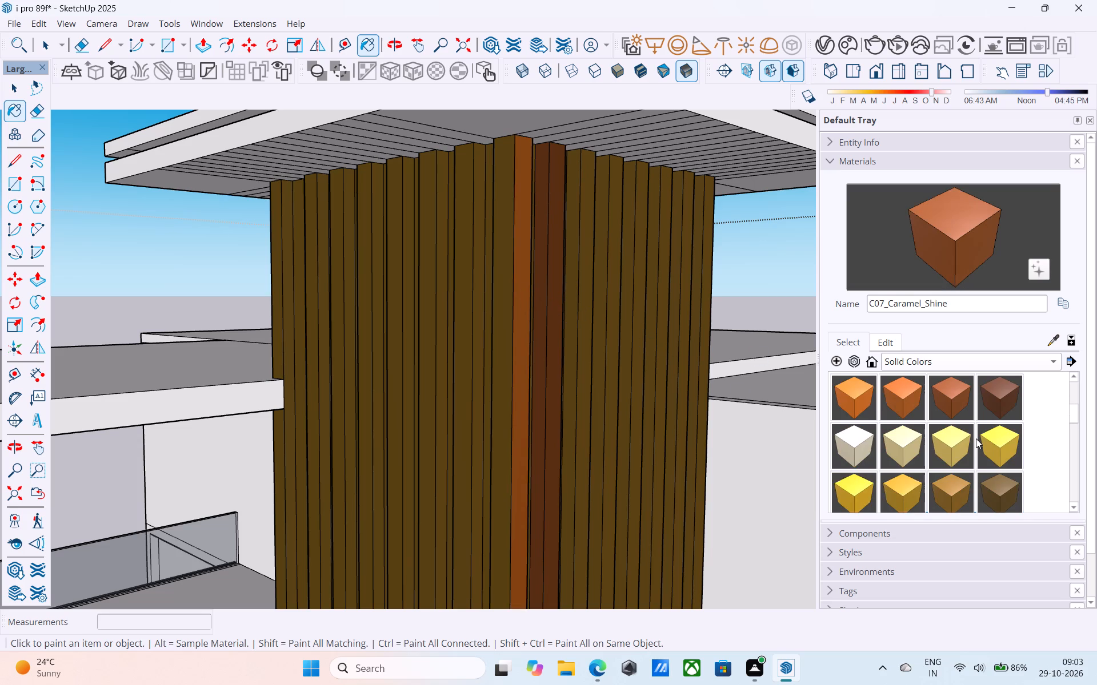
click(996, 398)
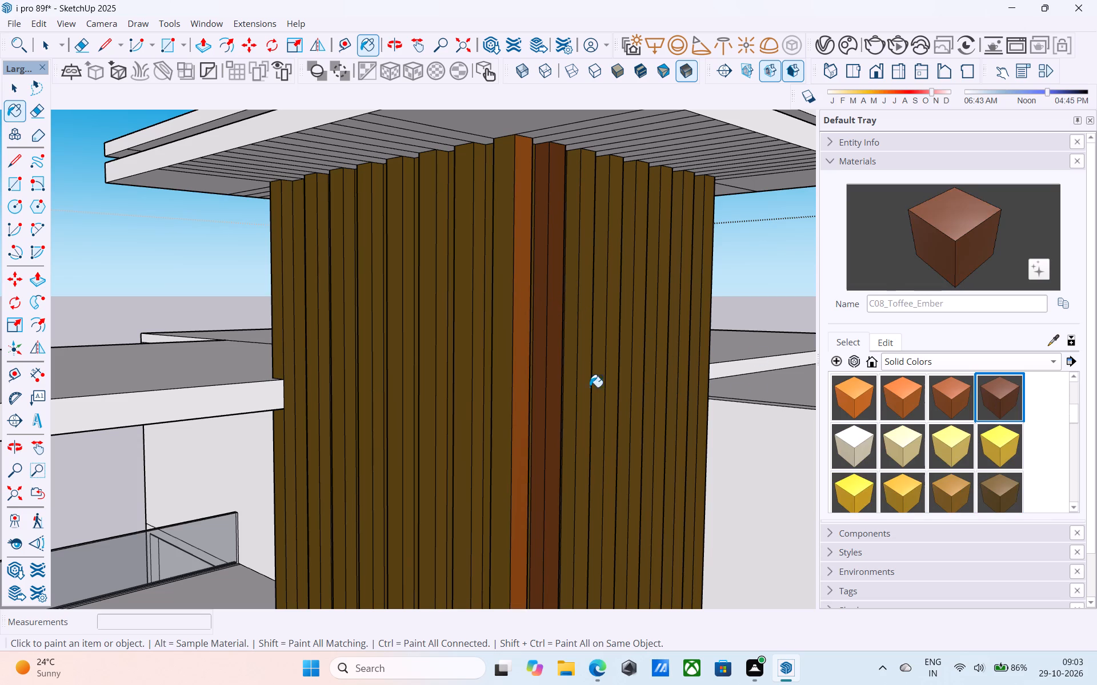
click(515, 329)
middle_drag(609, 301, 513, 335)
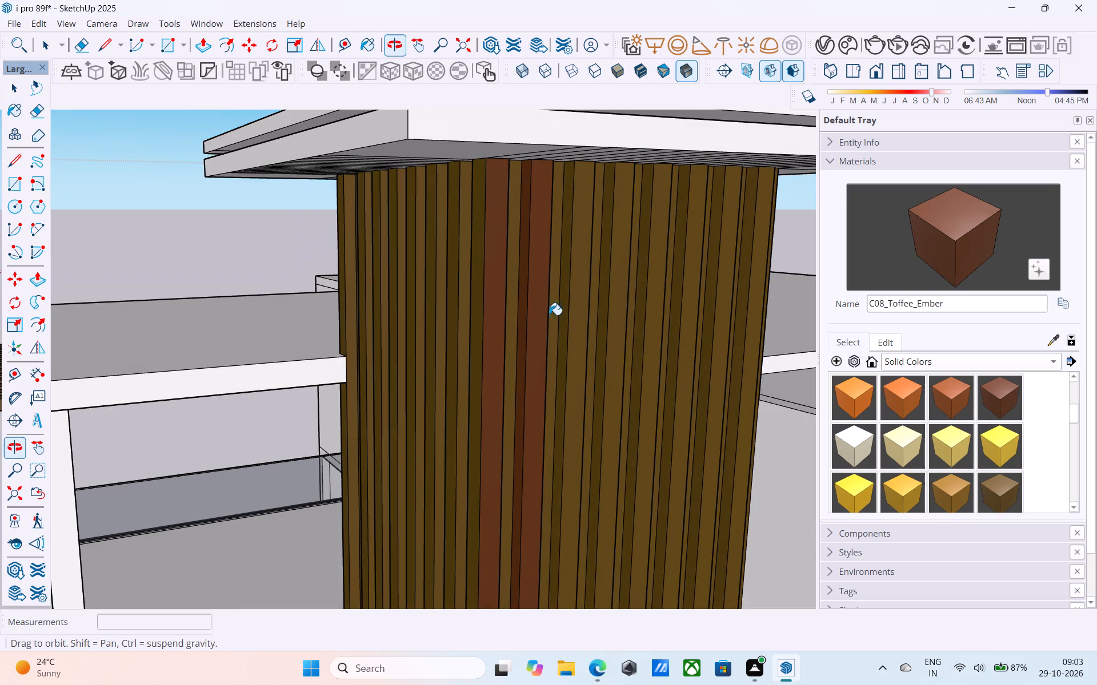
click(580, 297)
click(614, 276)
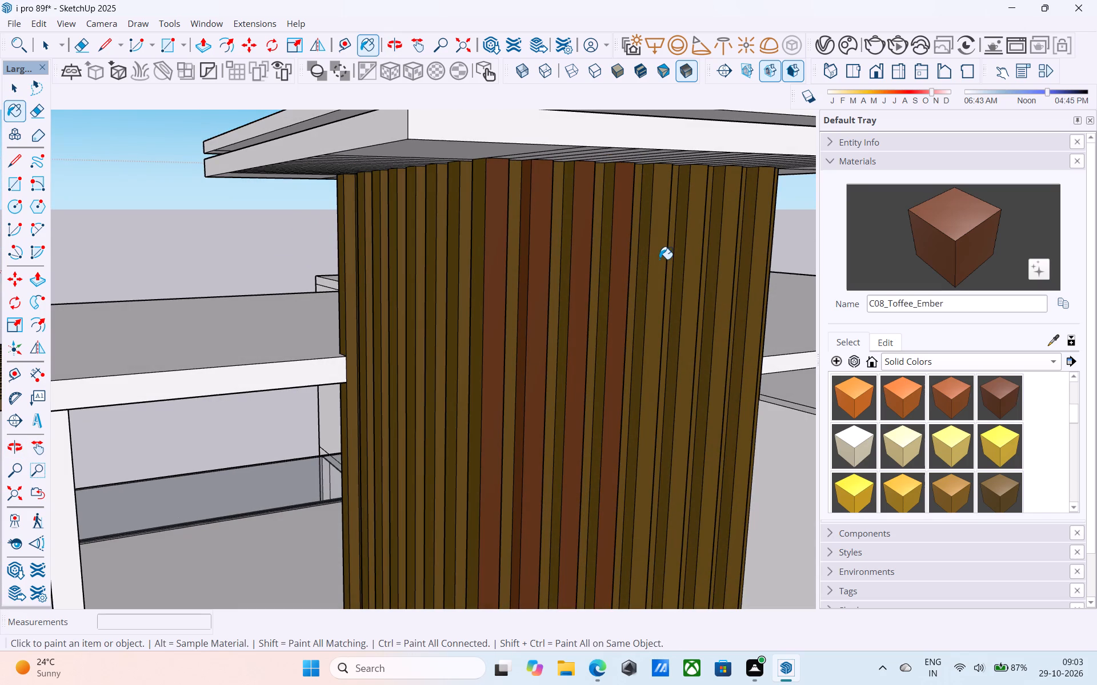
click(659, 259)
click(698, 258)
click(728, 256)
click(760, 241)
Paint the slat front faces on the taller block's adjacent side, including the end piece below the roof slab, with C08_Toffee_Ember.
middle_drag(760, 241, 815, 263)
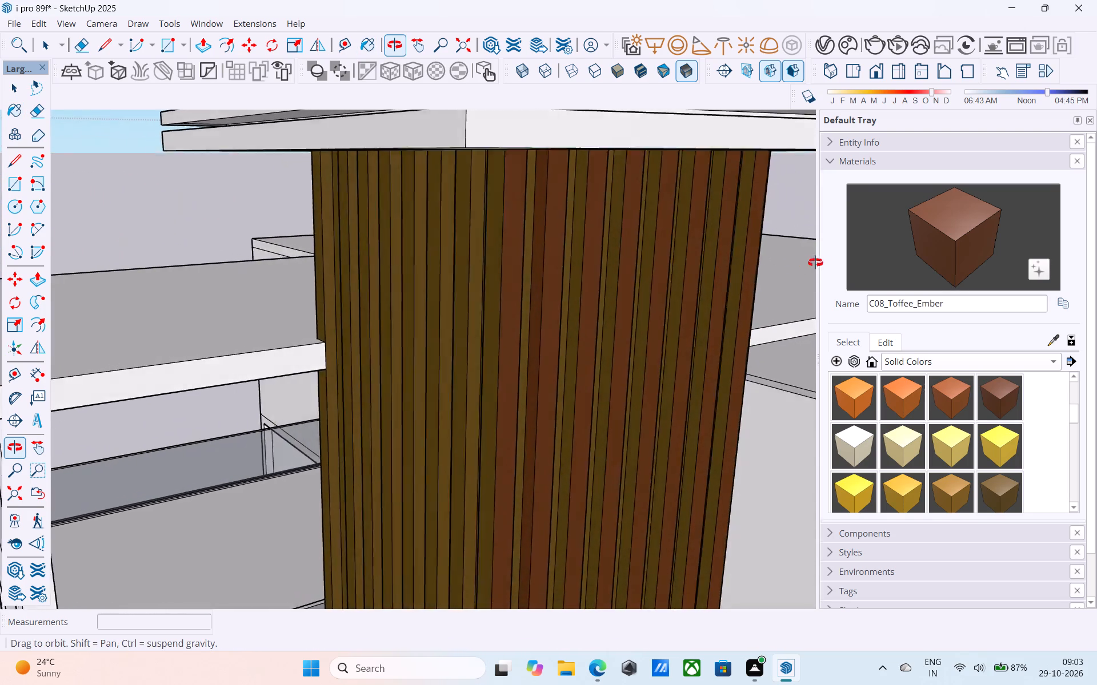
middle_drag(815, 263, 848, 261)
click(533, 339)
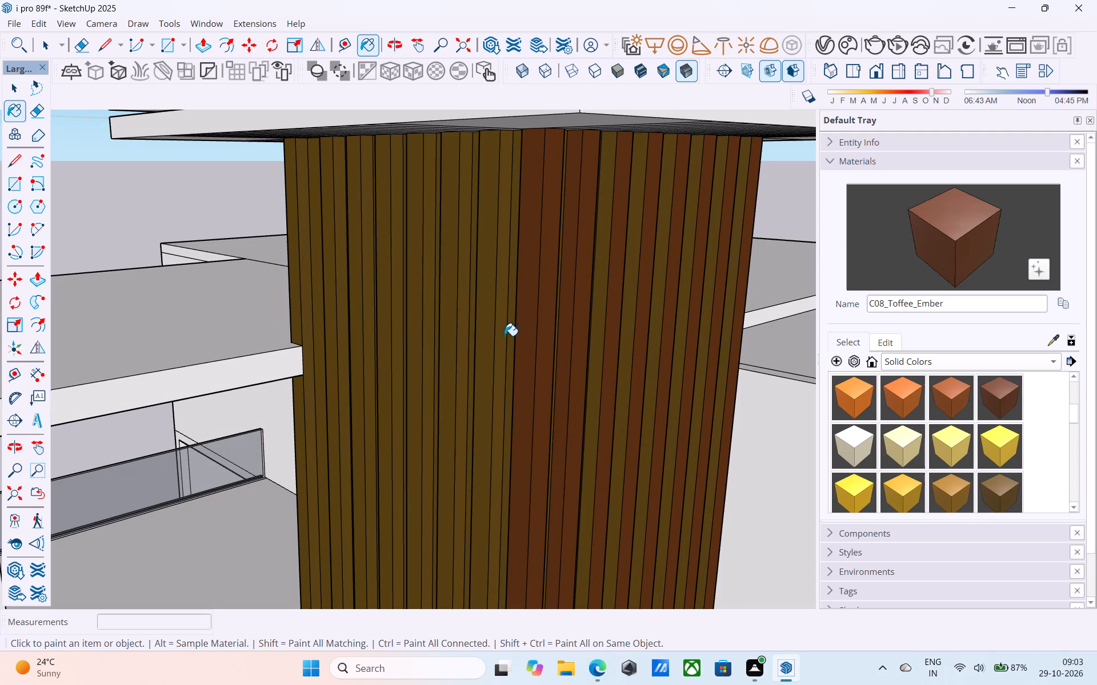
click(491, 328)
click(451, 310)
click(416, 304)
click(386, 303)
click(351, 294)
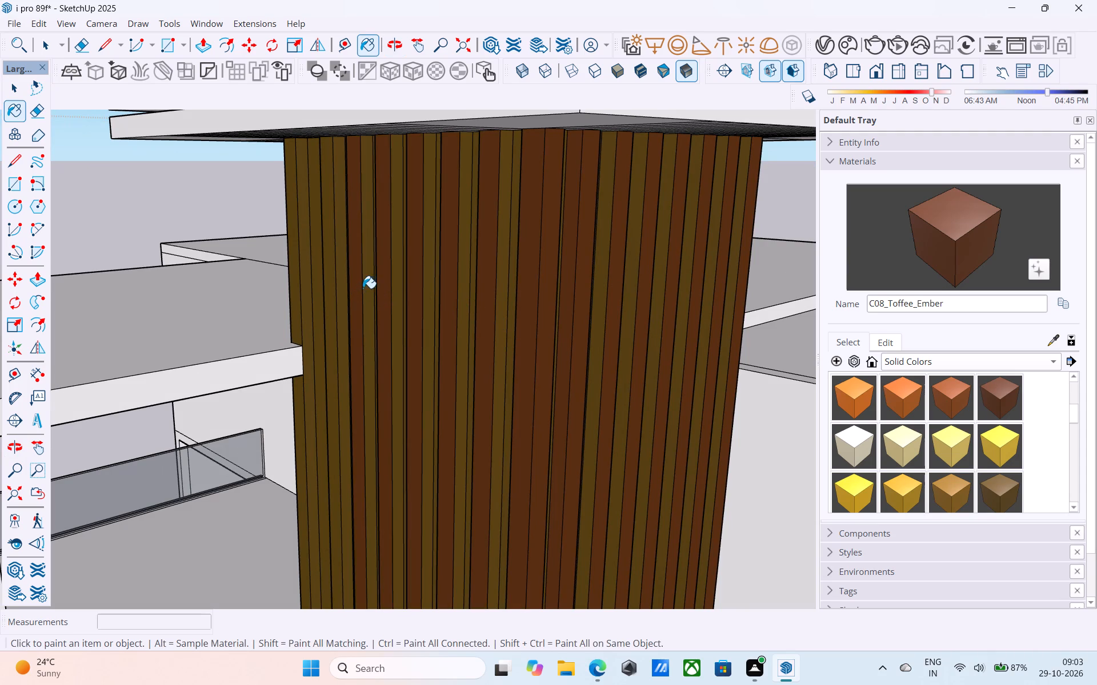
click(326, 283)
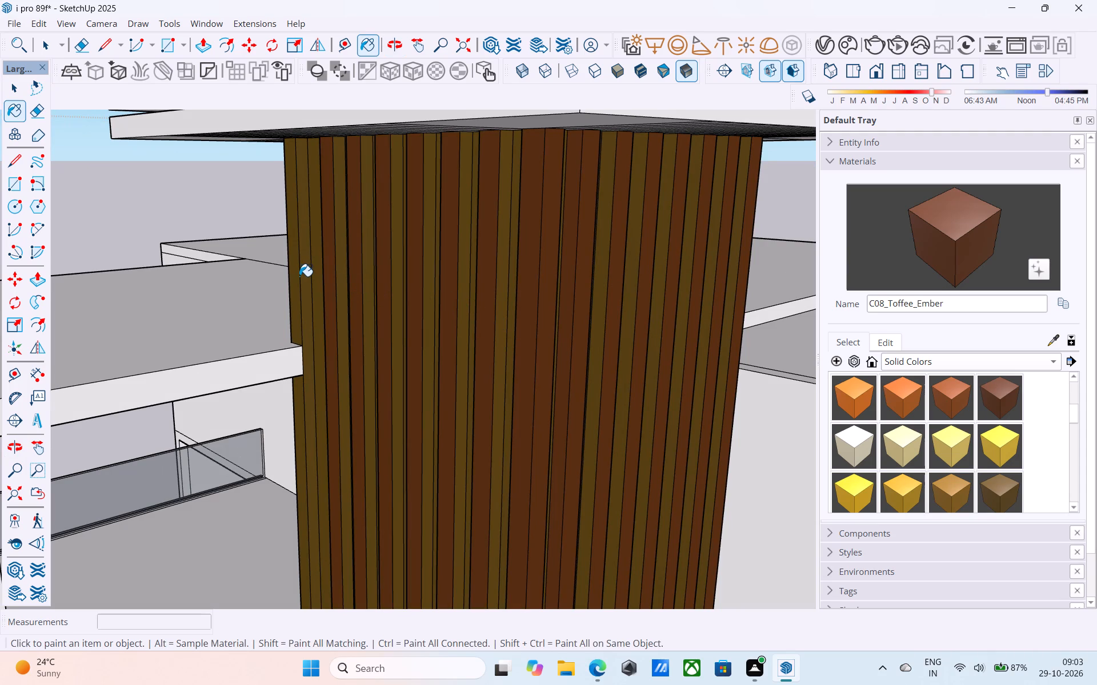
click(299, 276)
middle_drag(300, 277, 567, 271)
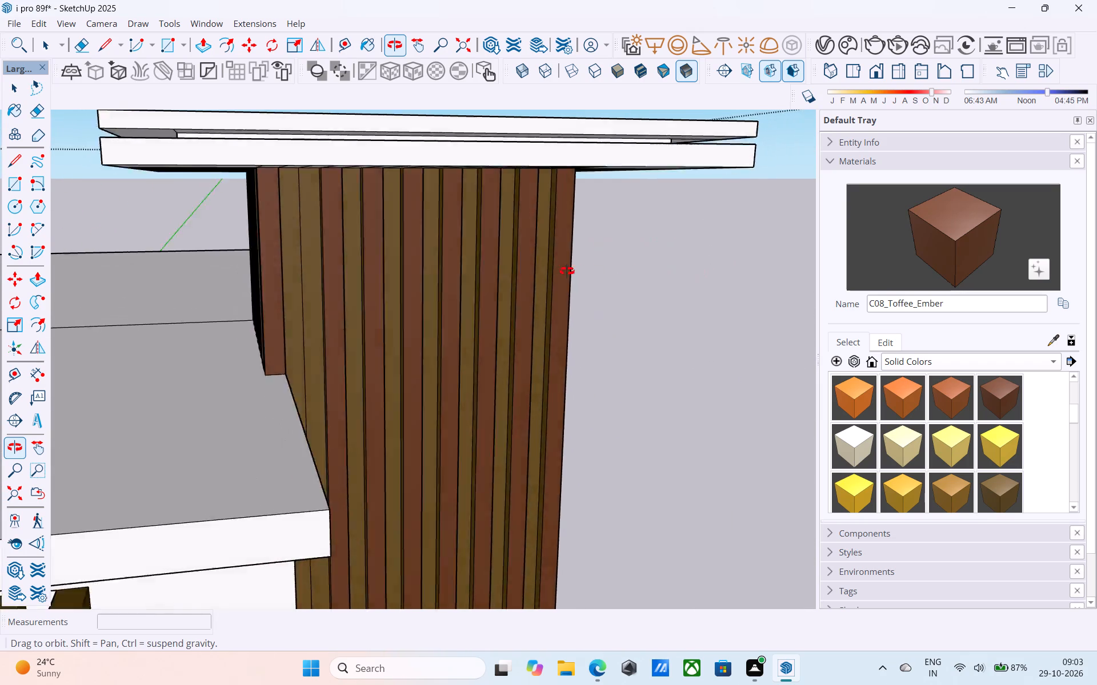
middle_drag(567, 271, 406, 304)
click(297, 397)
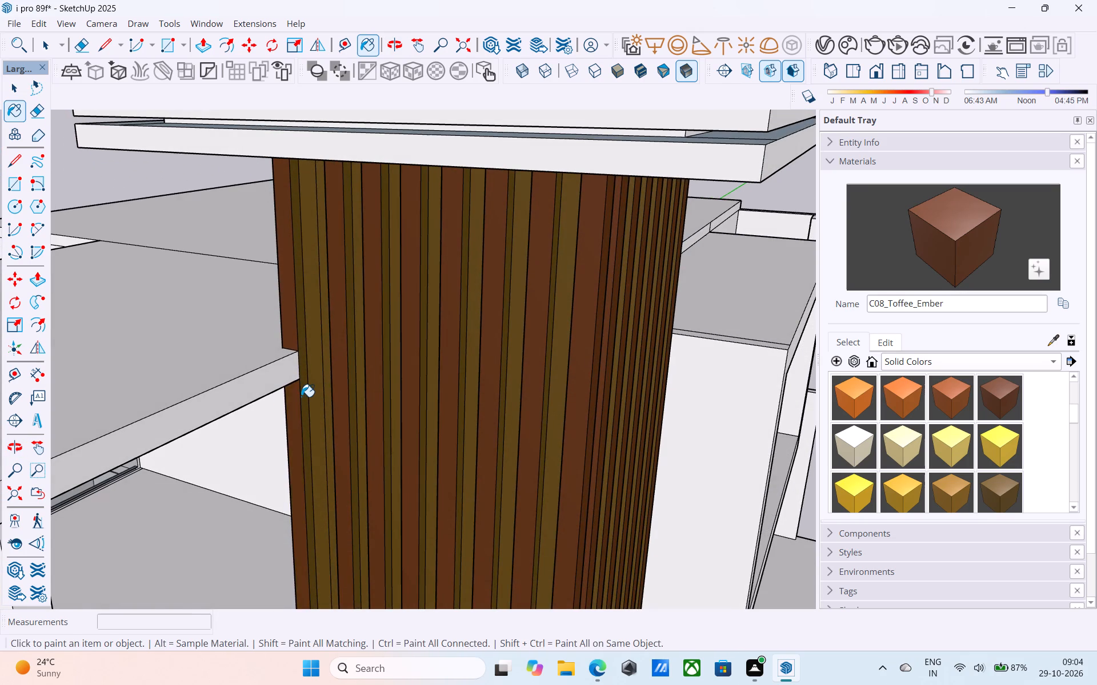
Paint the end slat's side face and the recessed strips nearest the adjoining roof slab with C08_Toffee_Ember.
scroll(301, 397, down, 6)
middle_drag(305, 398, 369, 370)
scroll(390, 373, up, 4)
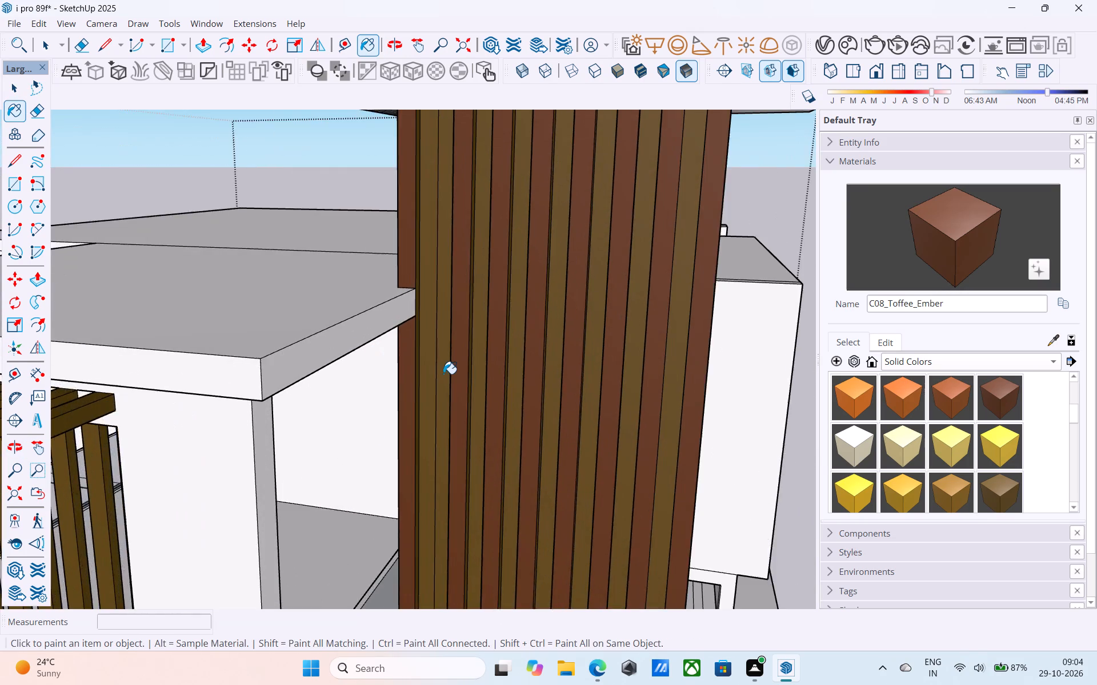
scroll(443, 374, up, 4)
click(443, 373)
click(423, 367)
middle_drag(468, 357, 377, 406)
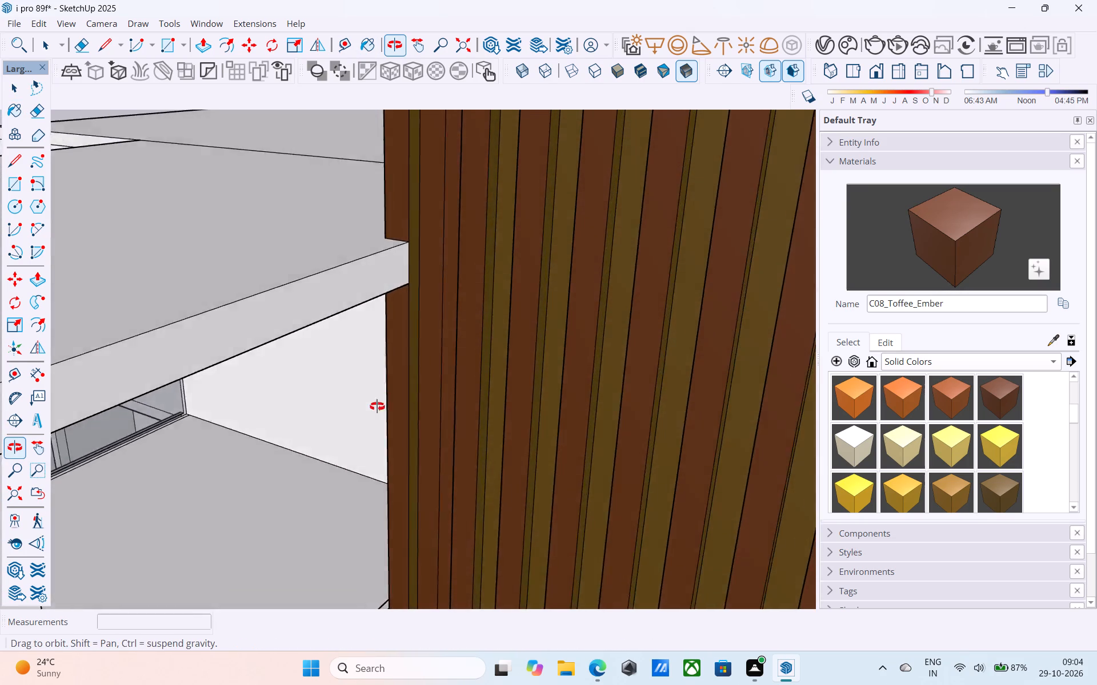
middle_drag(377, 406, 562, 459)
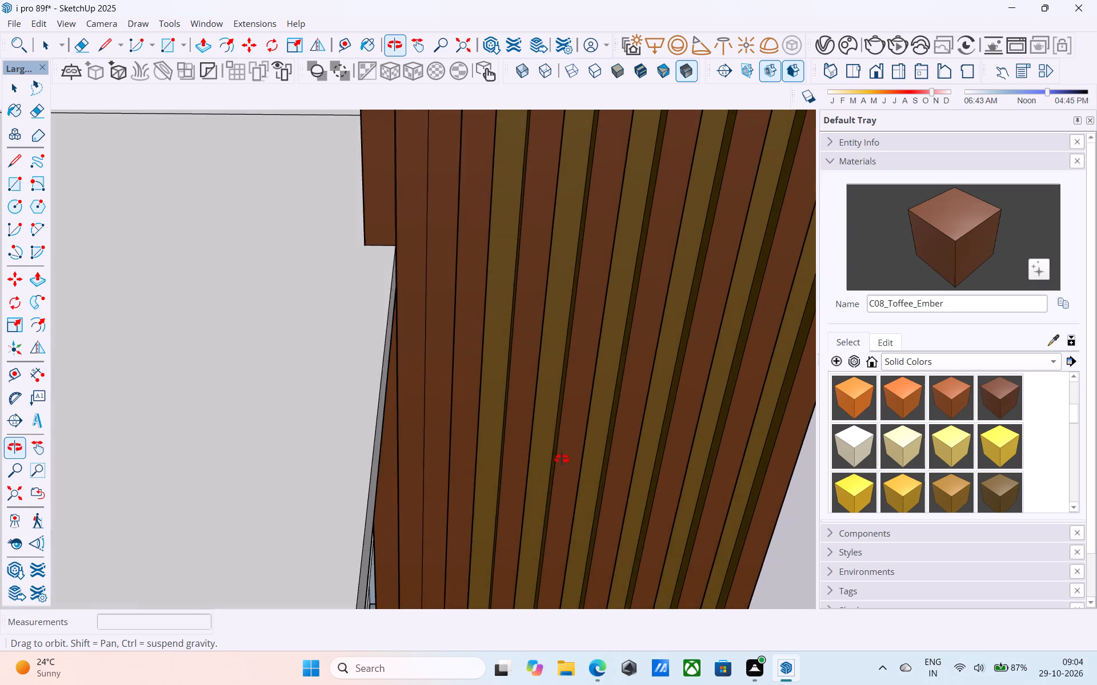
middle_drag(562, 459, 486, 387)
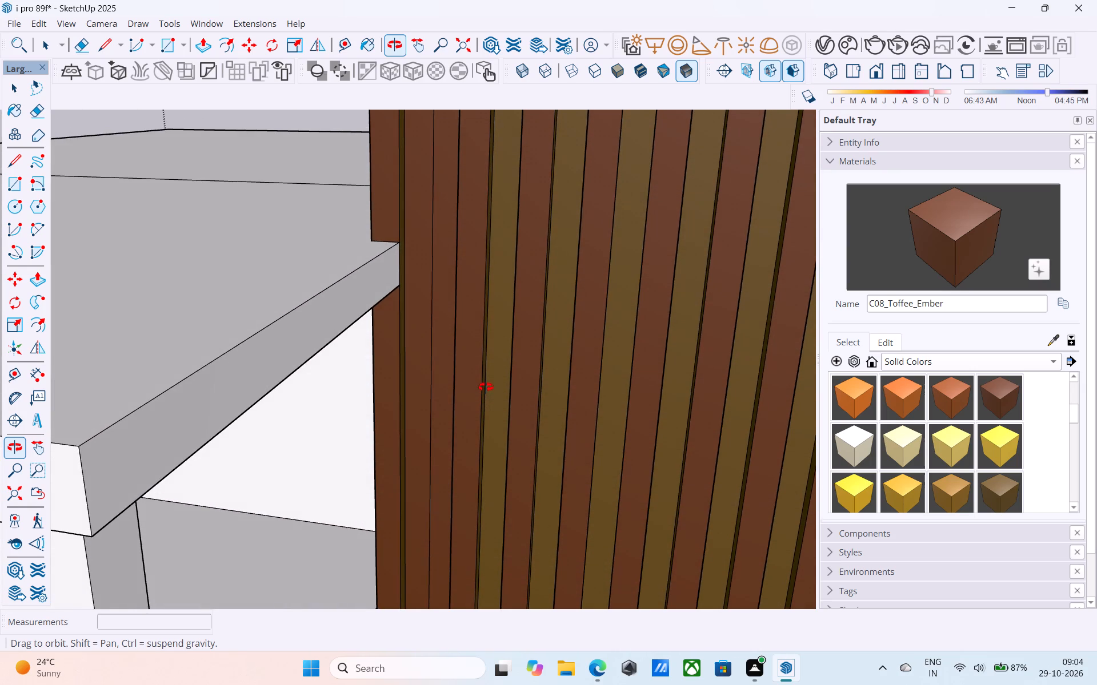
middle_drag(486, 387, 487, 385)
scroll(486, 387, up, 3)
middle_drag(481, 384, 675, 477)
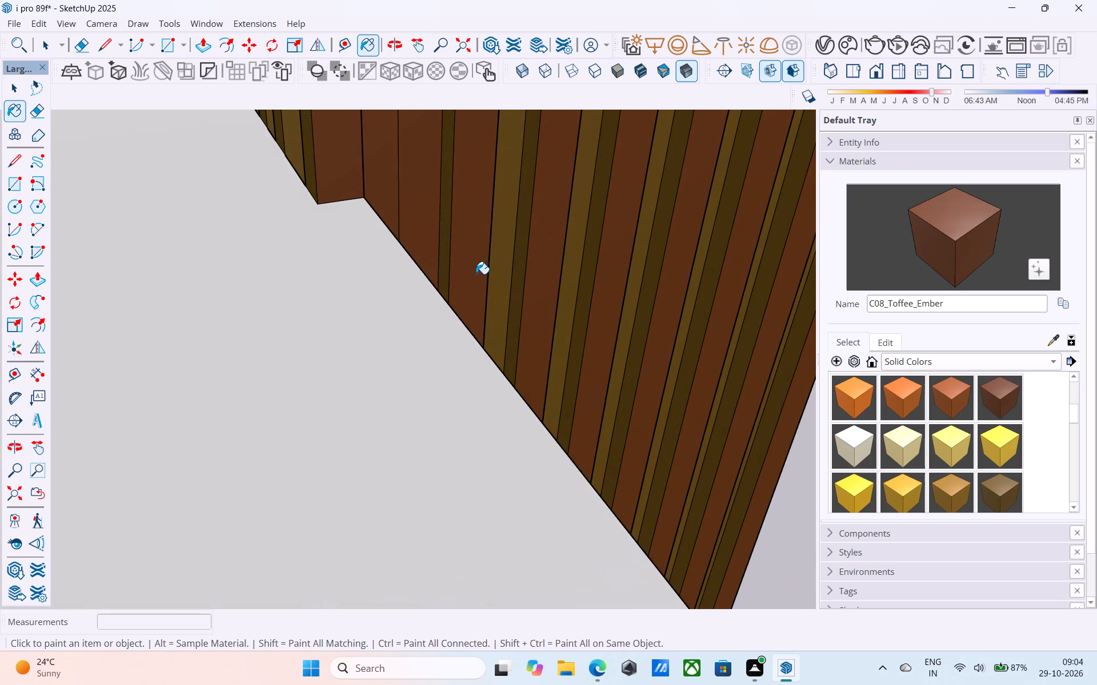
click(446, 207)
click(507, 194)
click(581, 184)
Paint the remaining recessed strips between the slats, up to the corner of the same side, with C08_Toffee_Ember.
middle_drag(581, 187, 505, 214)
scroll(517, 232, down, 5)
middle_drag(518, 238, 519, 257)
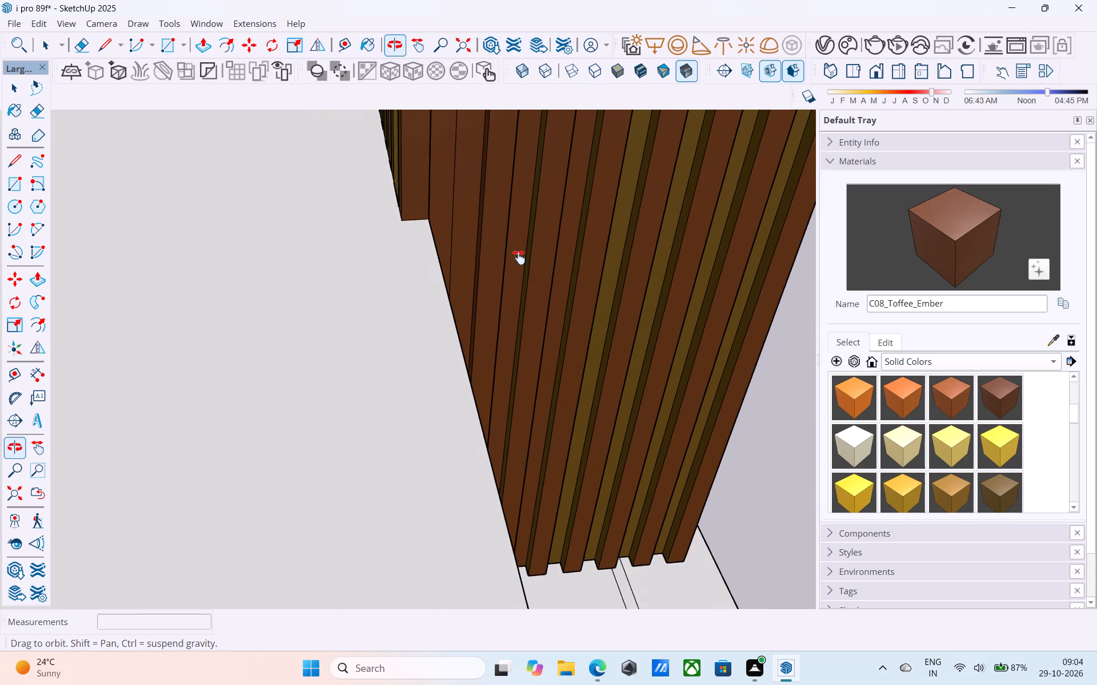
middle_drag(519, 257, 388, 249)
shift+middle_drag(647, 328, 570, 303)
scroll(574, 305, up, 3)
click(575, 305)
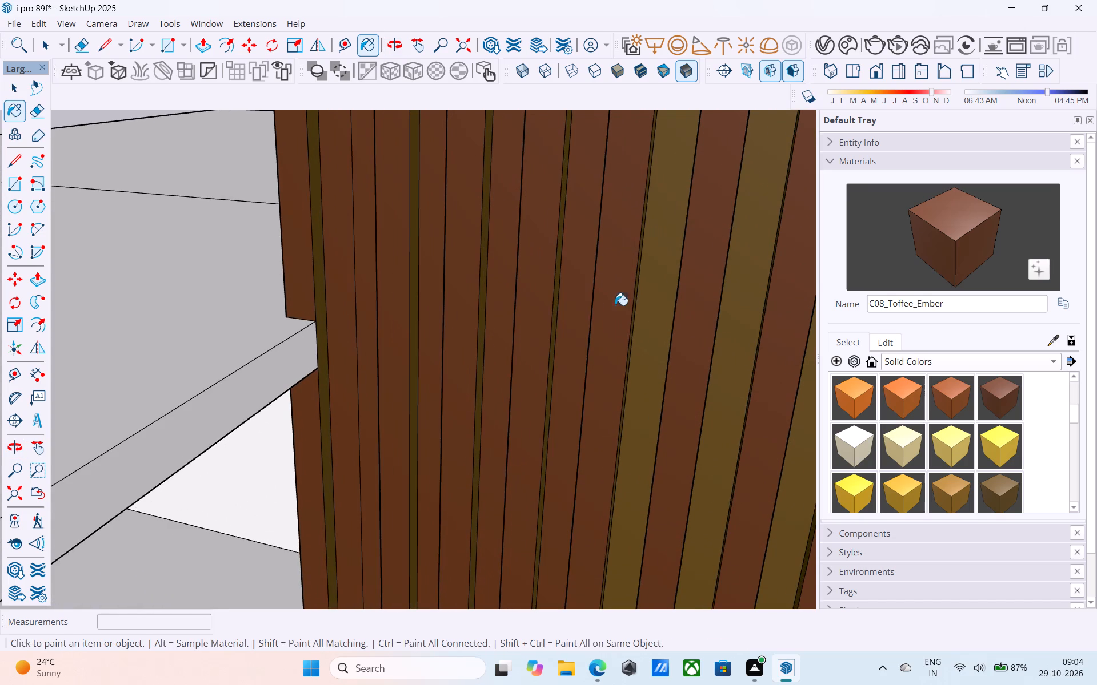
click(644, 301)
scroll(654, 308, down, 1)
middle_drag(654, 308, 522, 272)
click(579, 284)
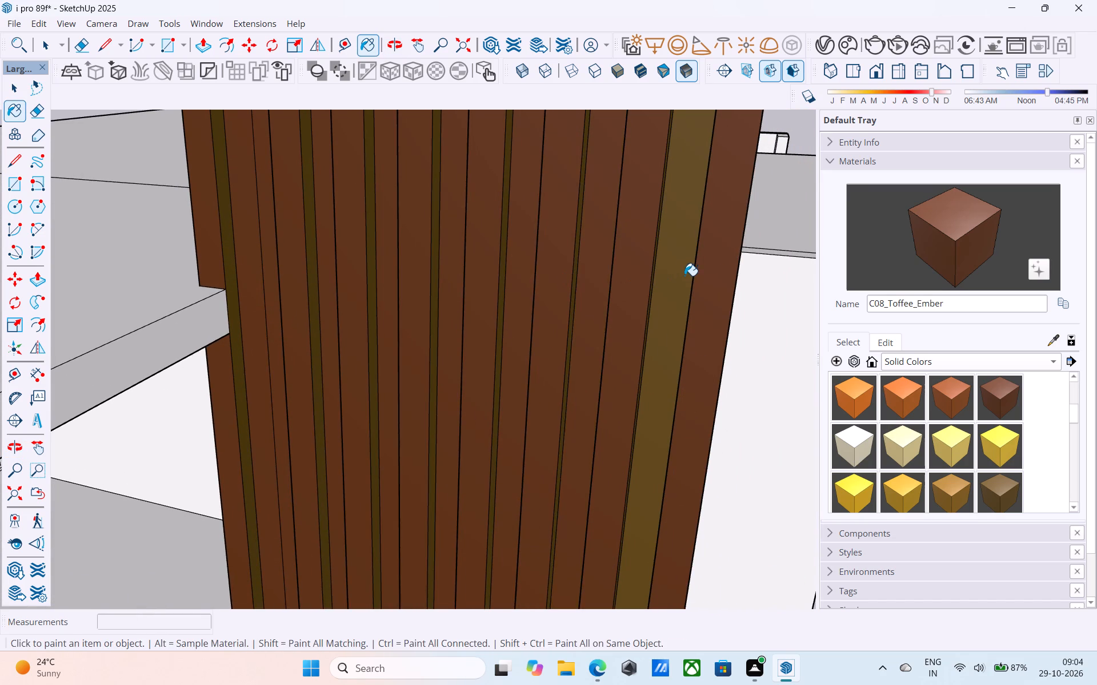
click(684, 276)
Paint the narrow slat side faces that face the adjoining roof slab on the same side with C08_Toffee_Ember.
shift+middle_drag(684, 276, 835, 339)
middle_drag(607, 295, 718, 388)
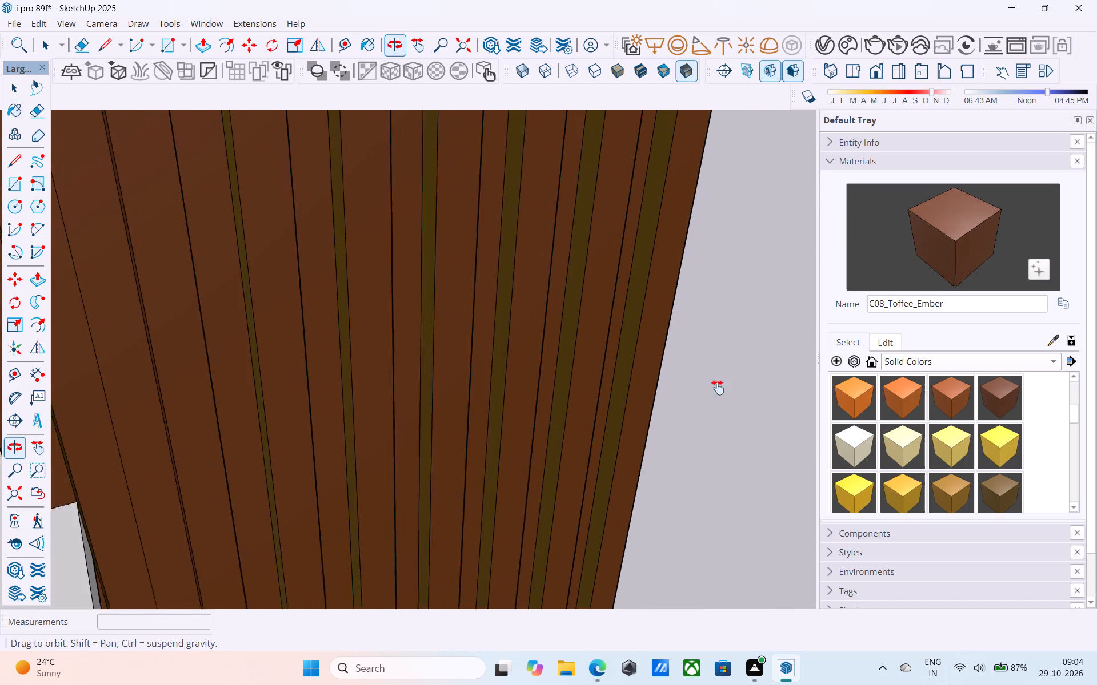
middle_drag(718, 388, 725, 401)
click(673, 328)
click(611, 305)
click(546, 293)
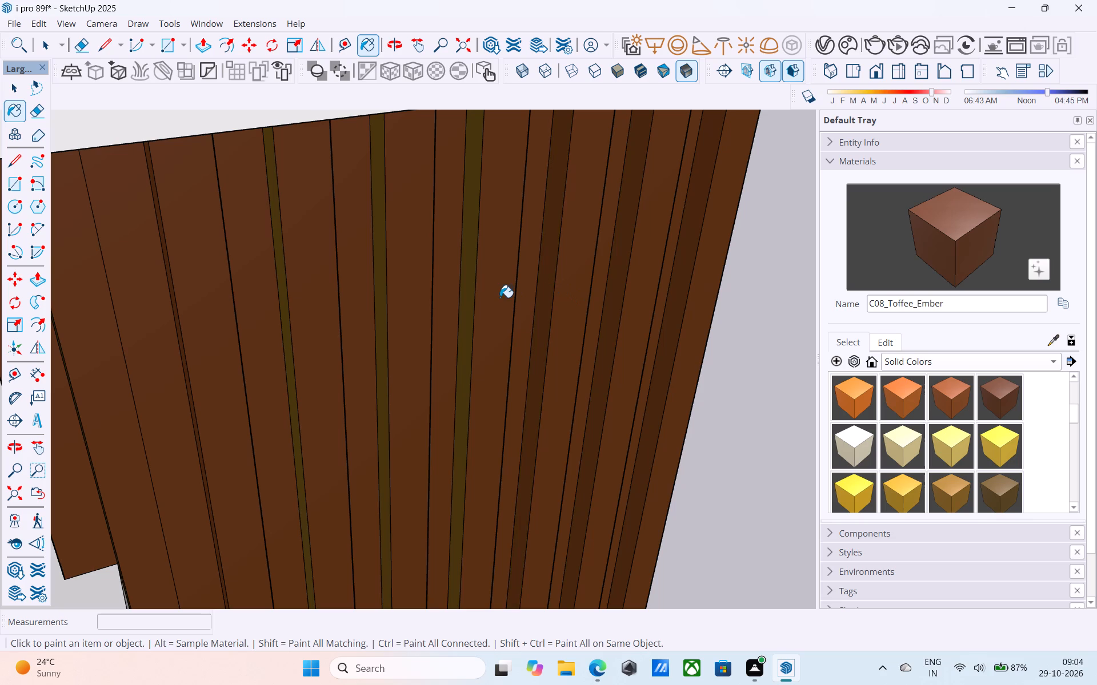
click(475, 282)
click(476, 280)
click(470, 276)
click(375, 293)
middle_drag(381, 296, 500, 321)
click(406, 320)
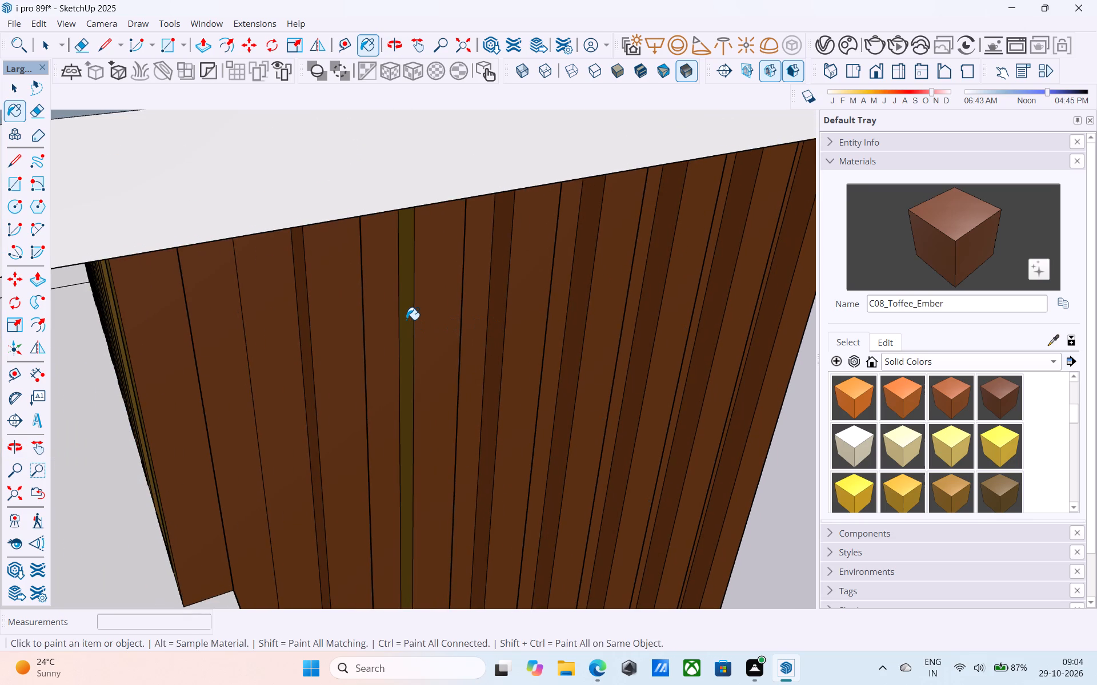
Paint the opposite narrow side faces of the slats on the same side of the taller block with C08_Toffee_Ember.
middle_drag(406, 320, 87, 287)
shift+middle_drag(383, 345, 334, 319)
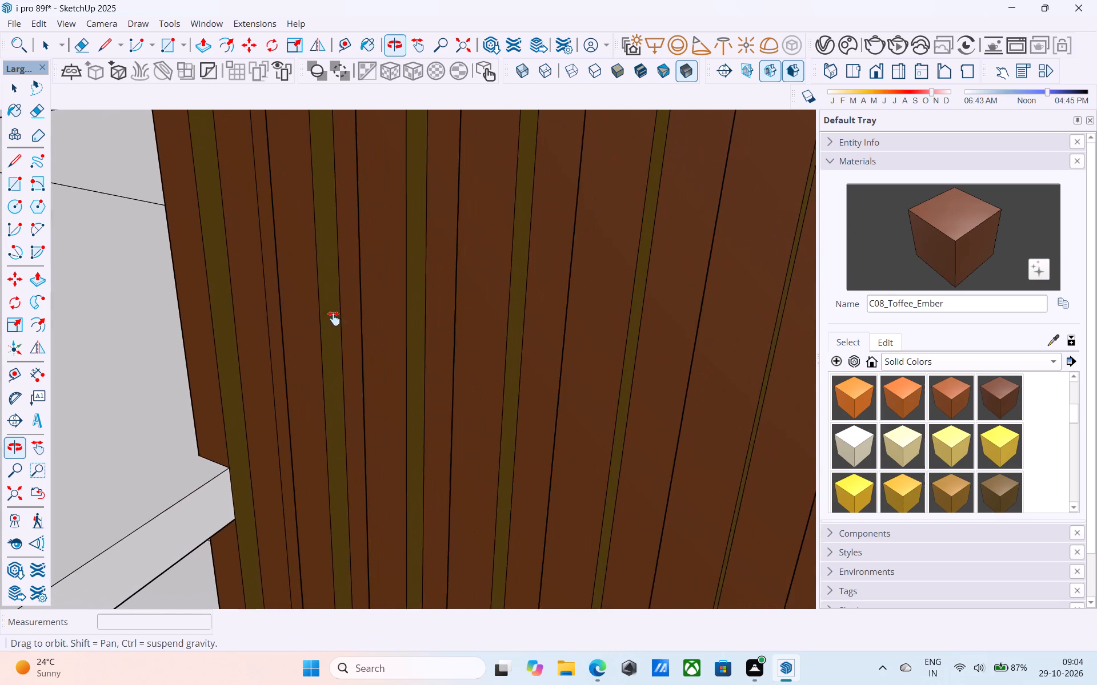
shift+middle_drag(334, 319, 320, 316)
click(218, 303)
click(325, 295)
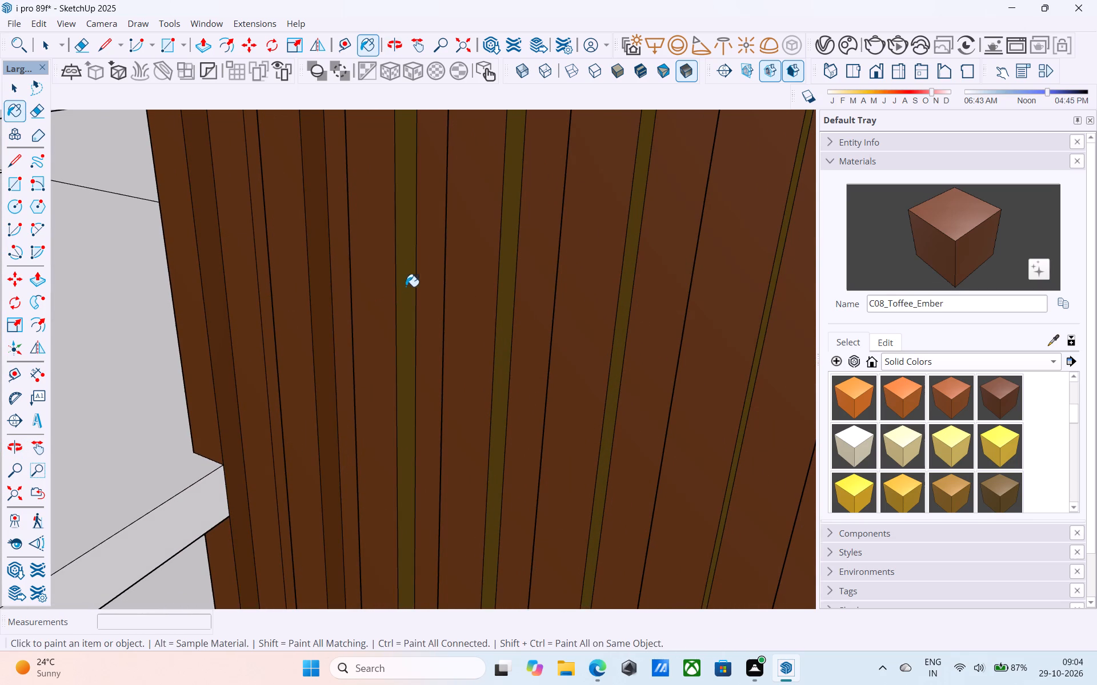
click(407, 286)
click(507, 256)
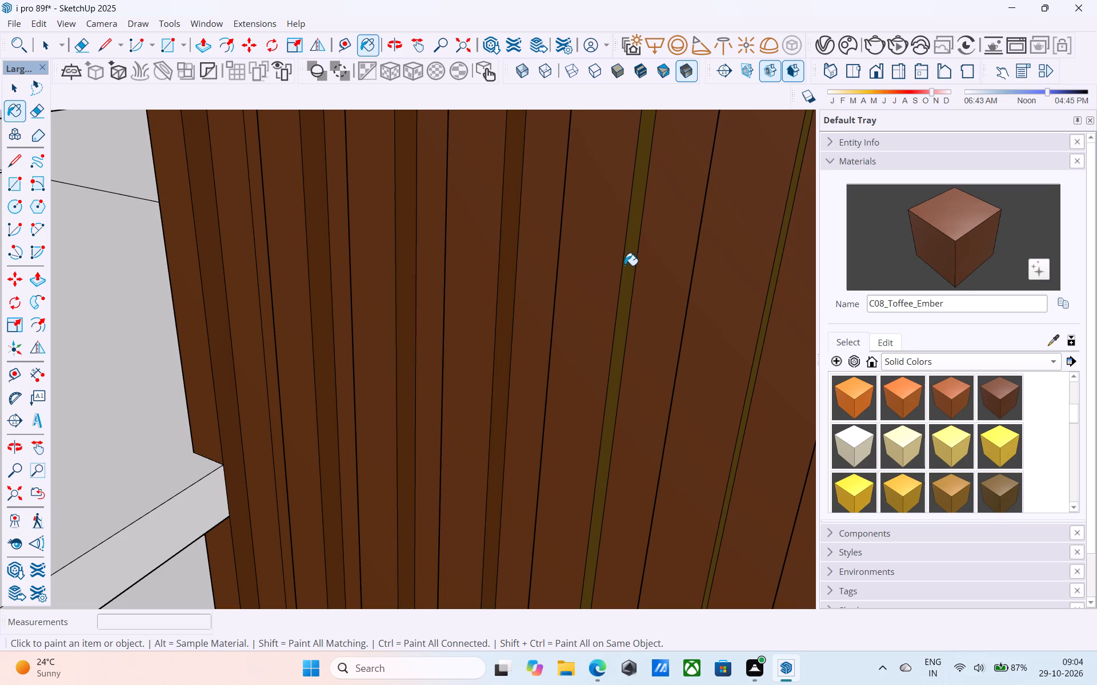
click(626, 265)
scroll(354, 327, down, 5)
middle_drag(543, 395, 427, 366)
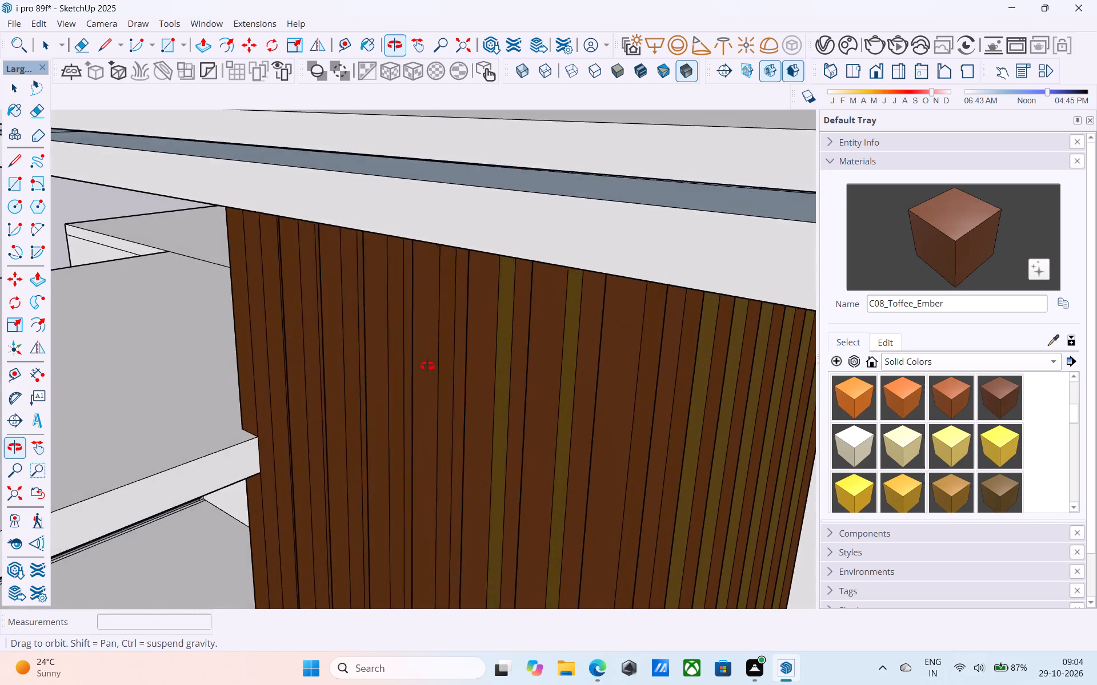
middle_drag(427, 366, 415, 356)
click(502, 358)
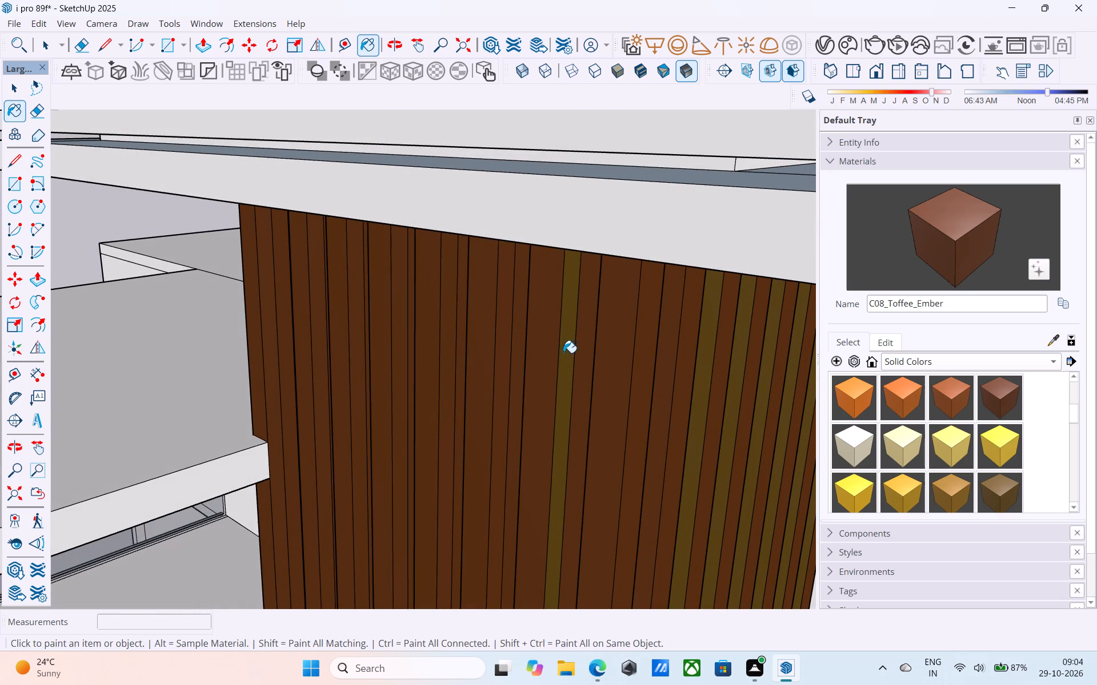
click(563, 353)
Paint the recessed strips and narrow slat side faces nearest the corner on the taller block's adjacent slatted side with C08_Toffee_Ember.
shift+middle_drag(563, 353, 681, 332)
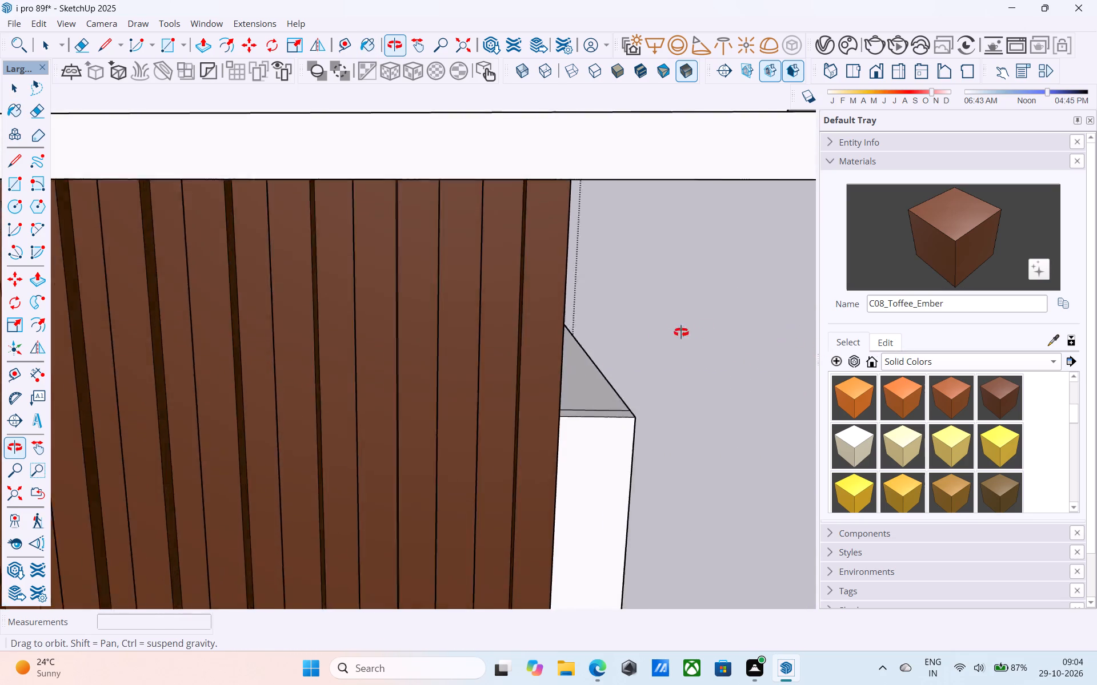
shift+middle_drag(681, 332, 458, 340)
shift+middle_drag(688, 374, 564, 344)
click(434, 346)
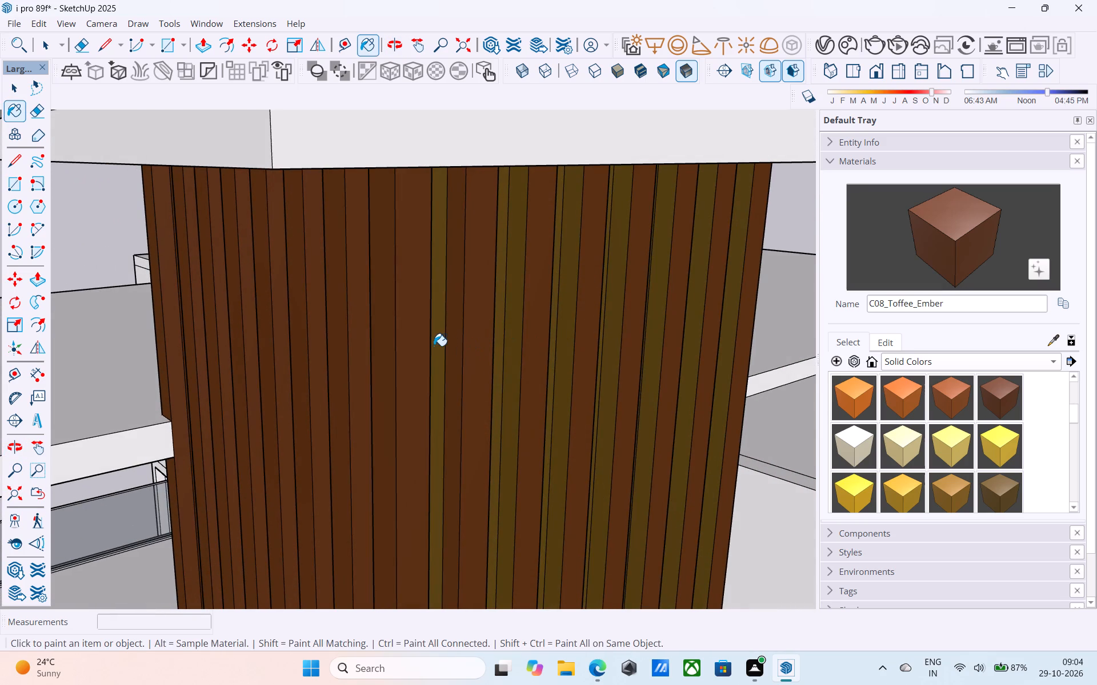
click(503, 342)
click(497, 336)
click(506, 339)
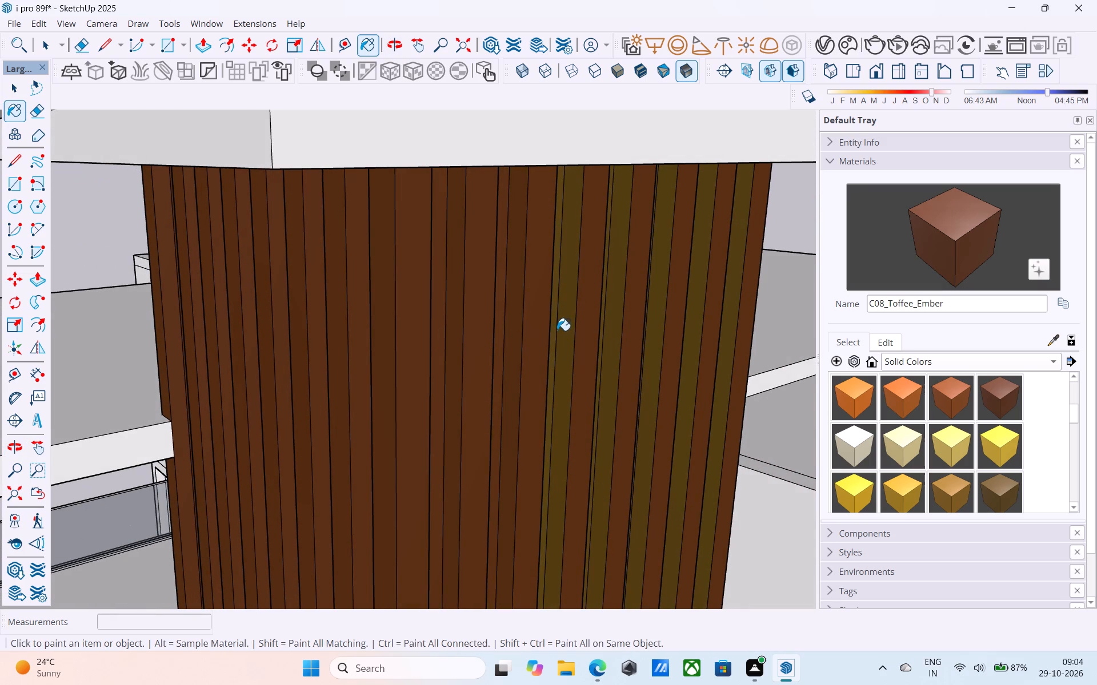
click(563, 326)
click(555, 319)
middle_drag(576, 320, 509, 323)
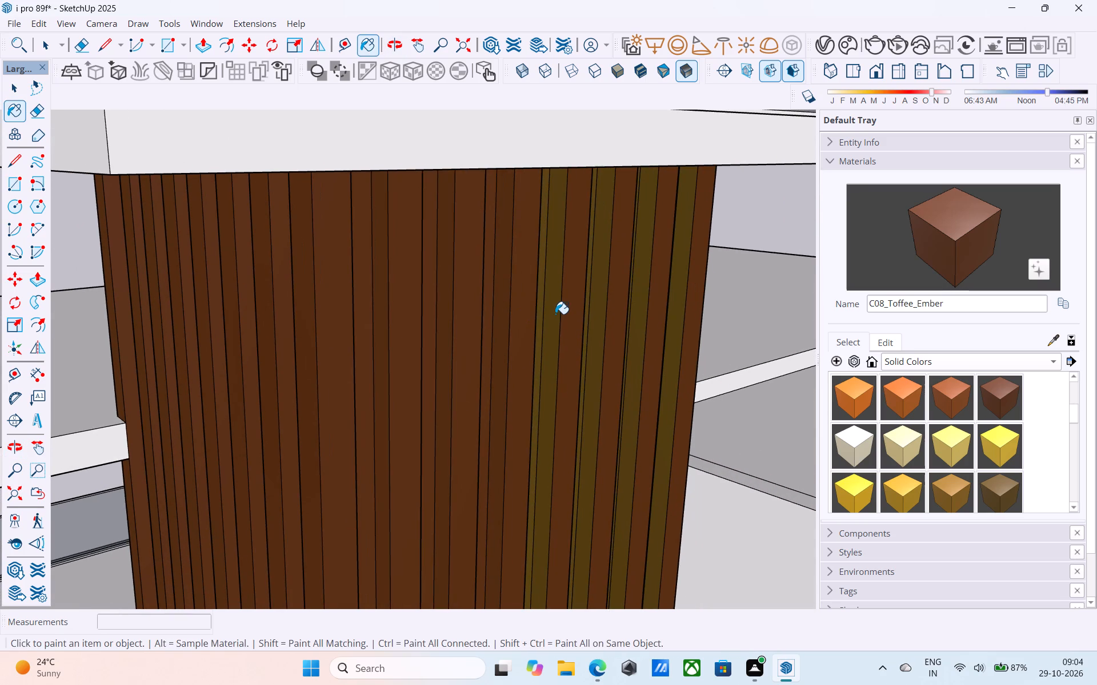
click(554, 313)
click(542, 307)
Paint the remaining recessed strips and matching slat side faces up to that side's far edge with C08_Toffee_Ember.
middle_drag(584, 307, 466, 341)
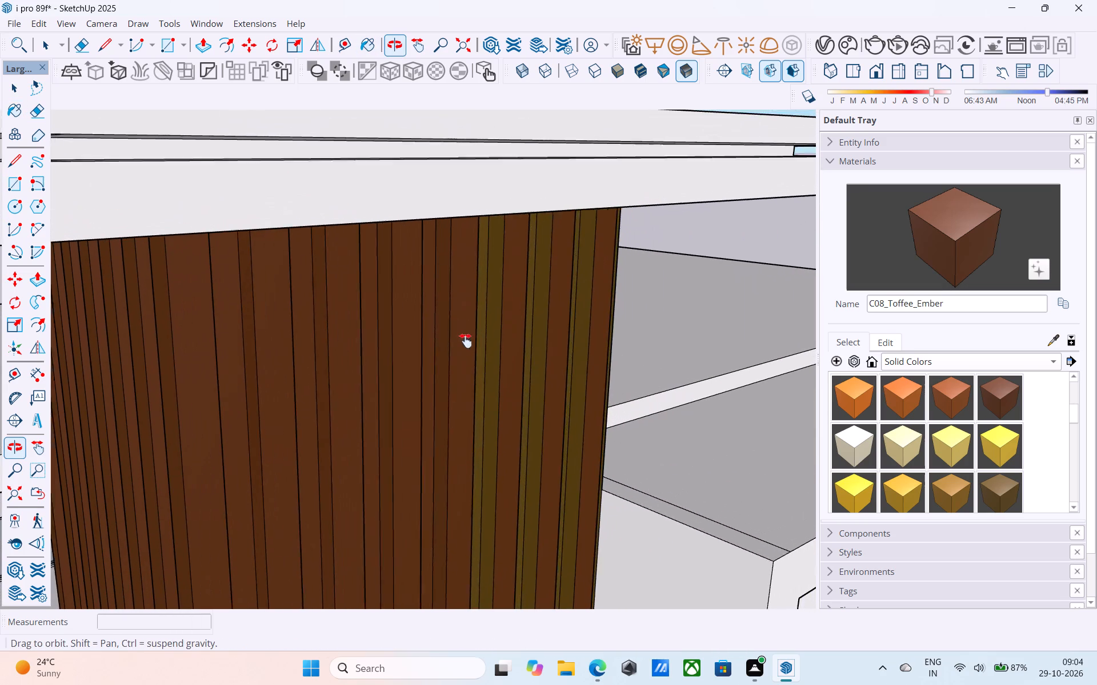
middle_drag(466, 341, 465, 341)
click(486, 317)
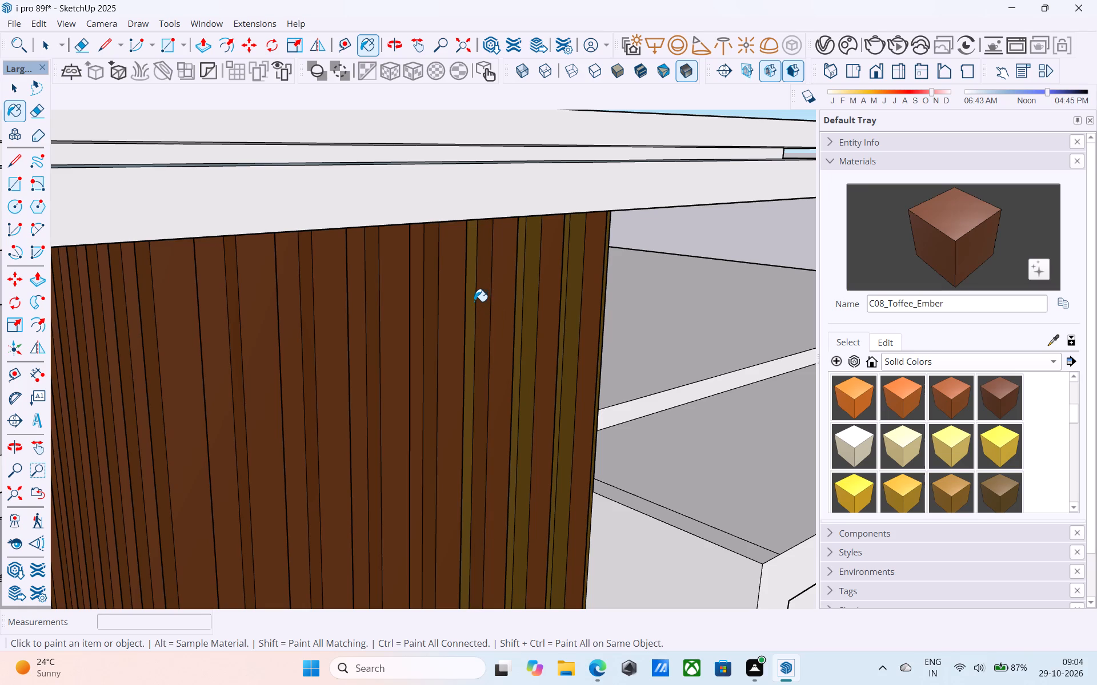
click(474, 301)
click(527, 299)
click(520, 292)
middle_drag(521, 292, 503, 296)
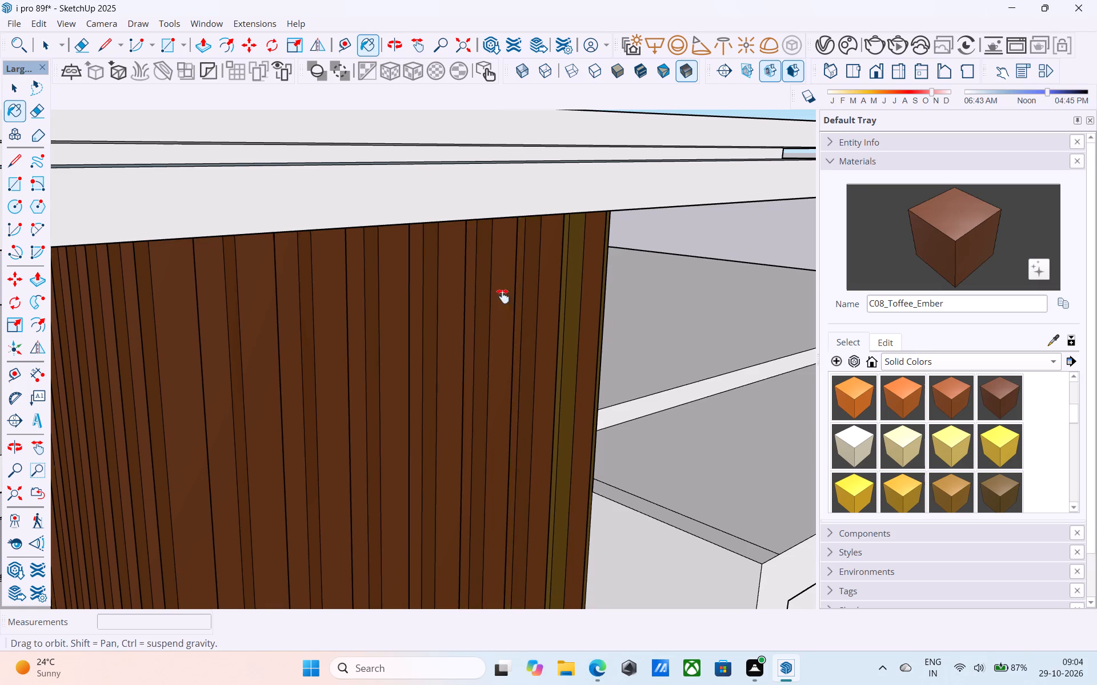
middle_drag(503, 296, 403, 322)
click(458, 315)
click(449, 309)
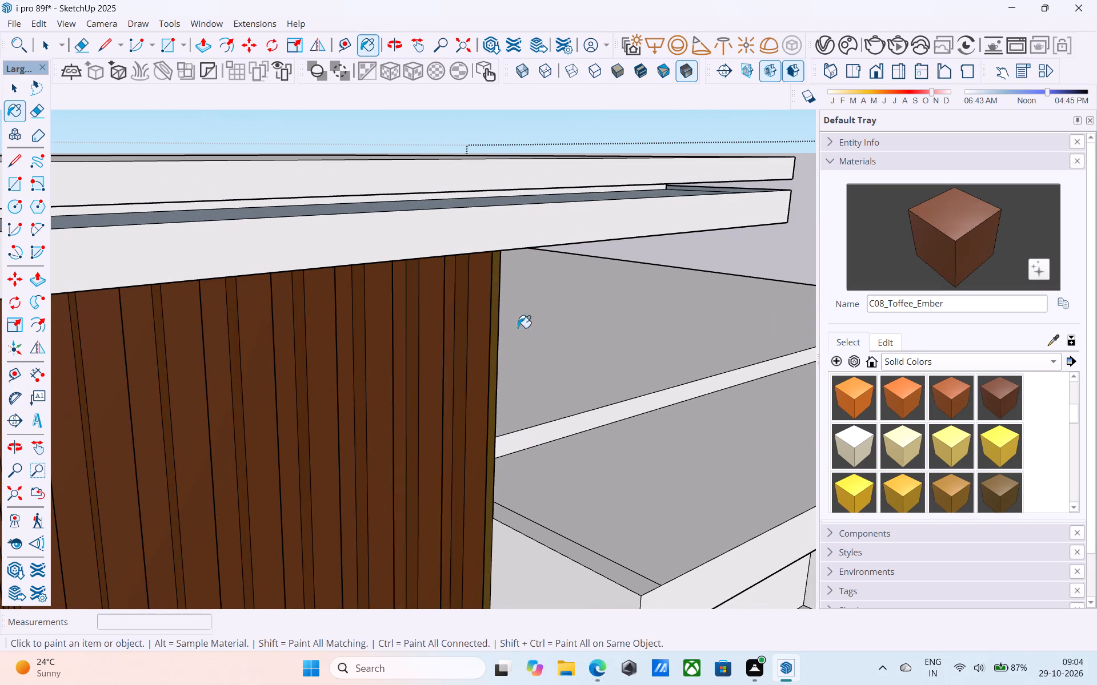
Paint the opposite narrow slat side faces on this side, including the end slat's face beside the plain white wall, with C08_Toffee_Ember.
scroll(518, 328, down, 3)
middle_drag(544, 349, 870, 326)
scroll(711, 328, down, 3)
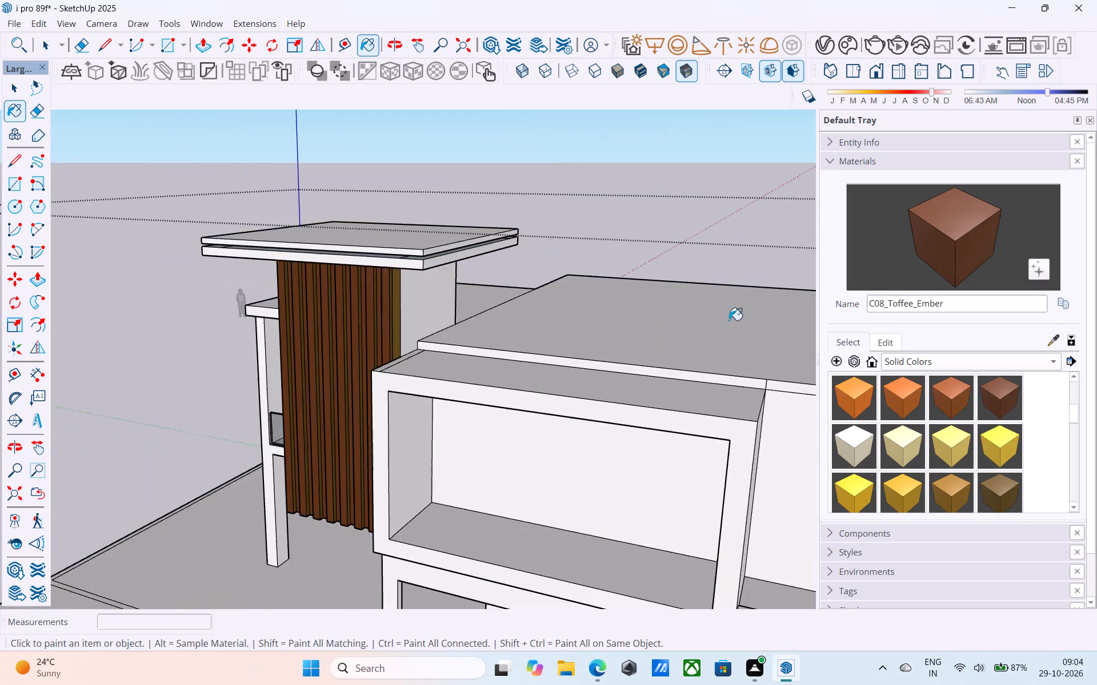
scroll(729, 320, down, 3)
middle_drag(475, 377, 526, 416)
scroll(491, 387, up, 6)
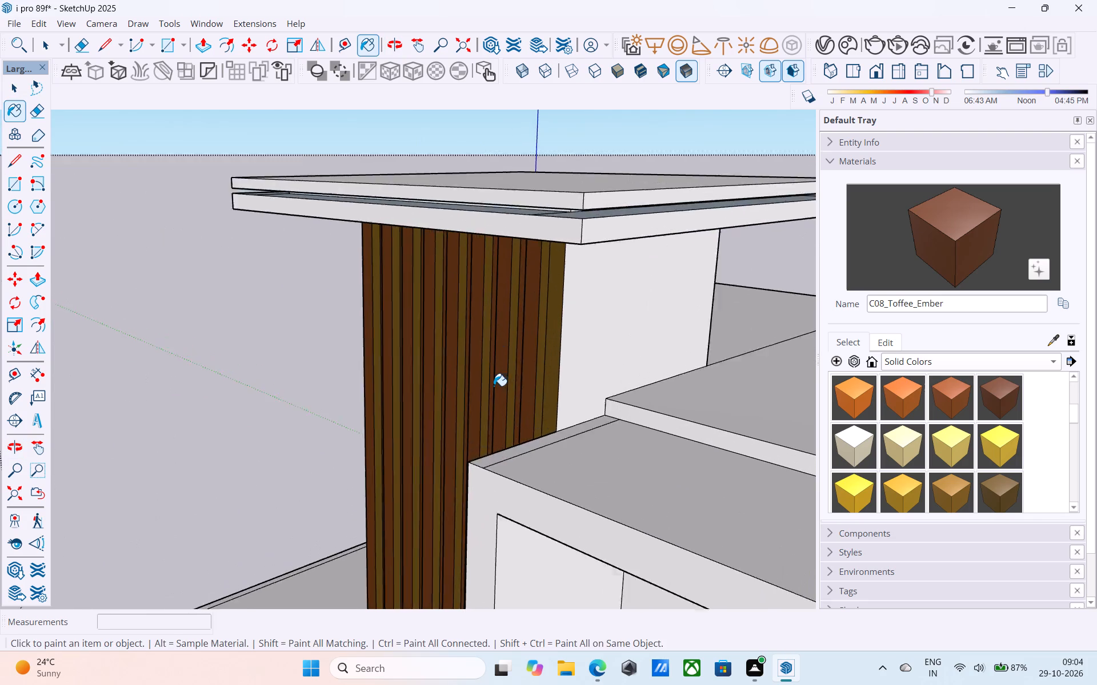
scroll(494, 386, up, 7)
click(557, 364)
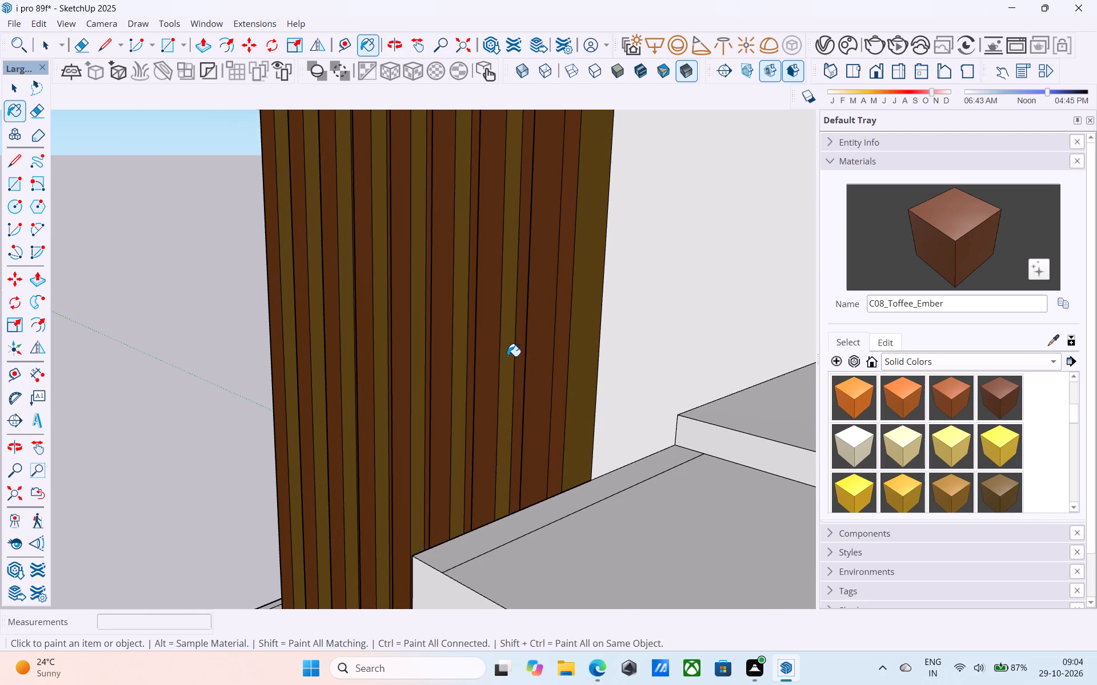
click(507, 356)
click(462, 339)
click(417, 337)
click(378, 329)
click(347, 315)
click(314, 316)
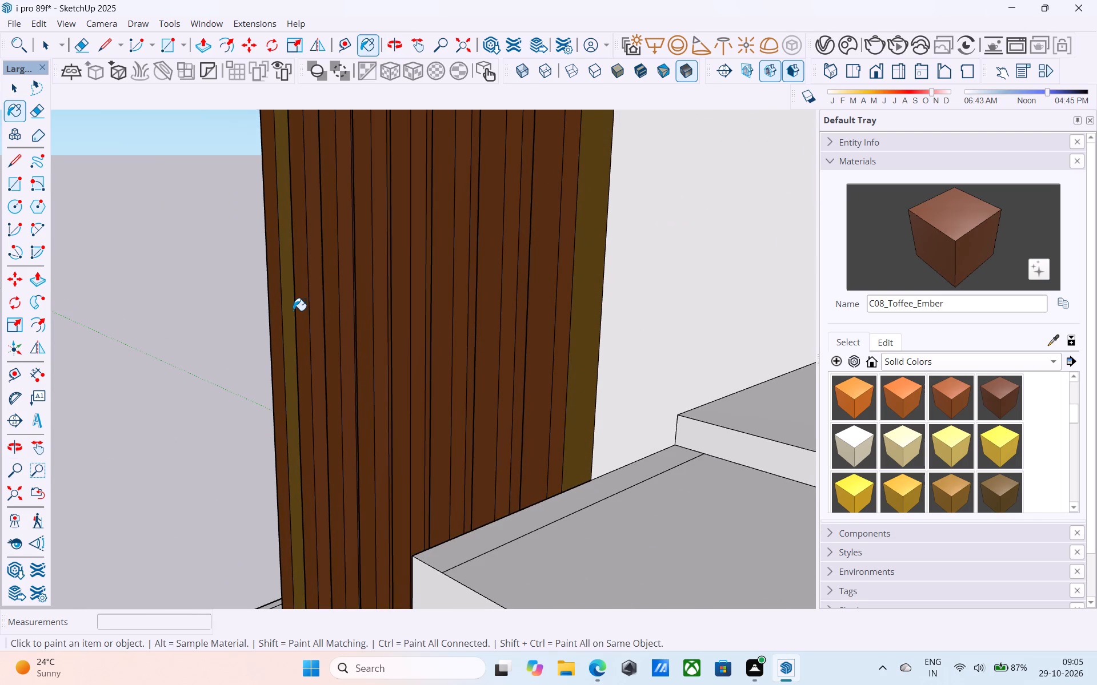
click(291, 310)
click(576, 291)
middle_click(567, 291)
Paint the front faces of all twelve vertical slats in the lower block's window opening with C08_Toffee_Ember.
scroll(567, 291, down, 6)
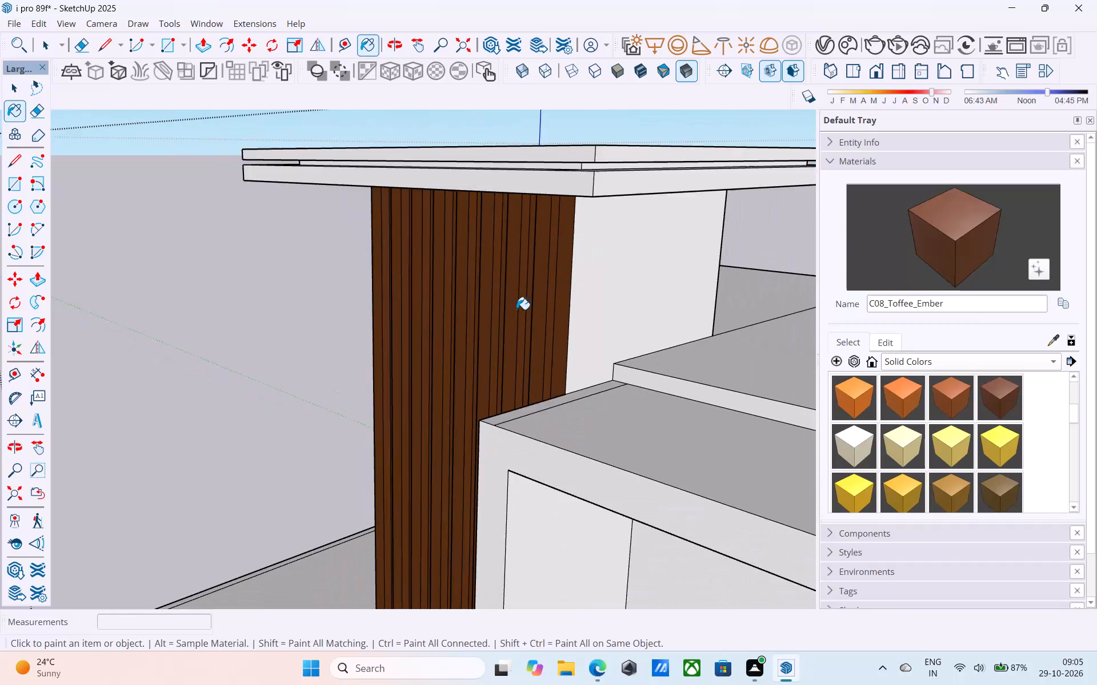
scroll(517, 309, down, 3)
middle_drag(523, 316, 968, 295)
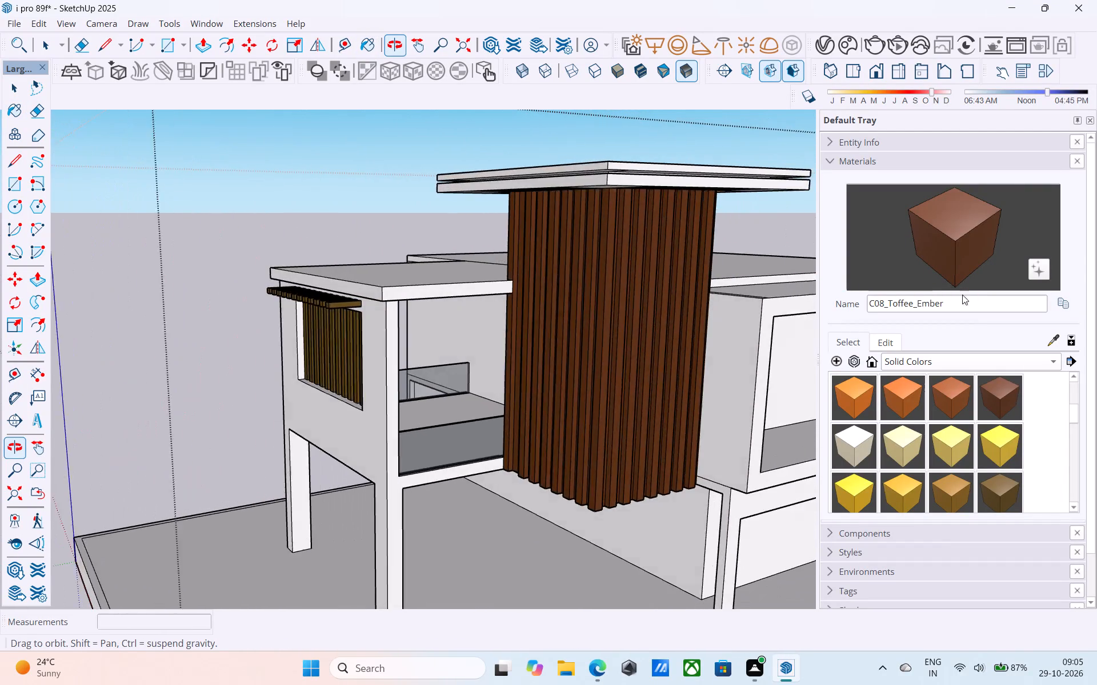
middle_drag(583, 315, 876, 307)
scroll(127, 369, up, 5)
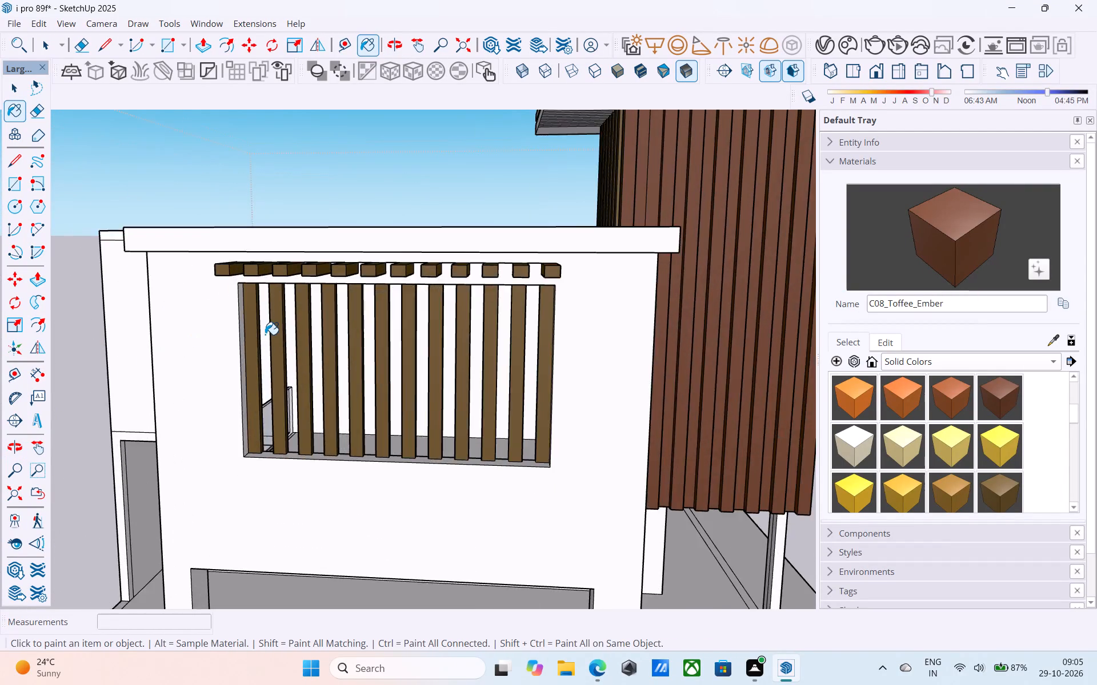
scroll(265, 335, up, 2)
click(243, 321)
click(283, 328)
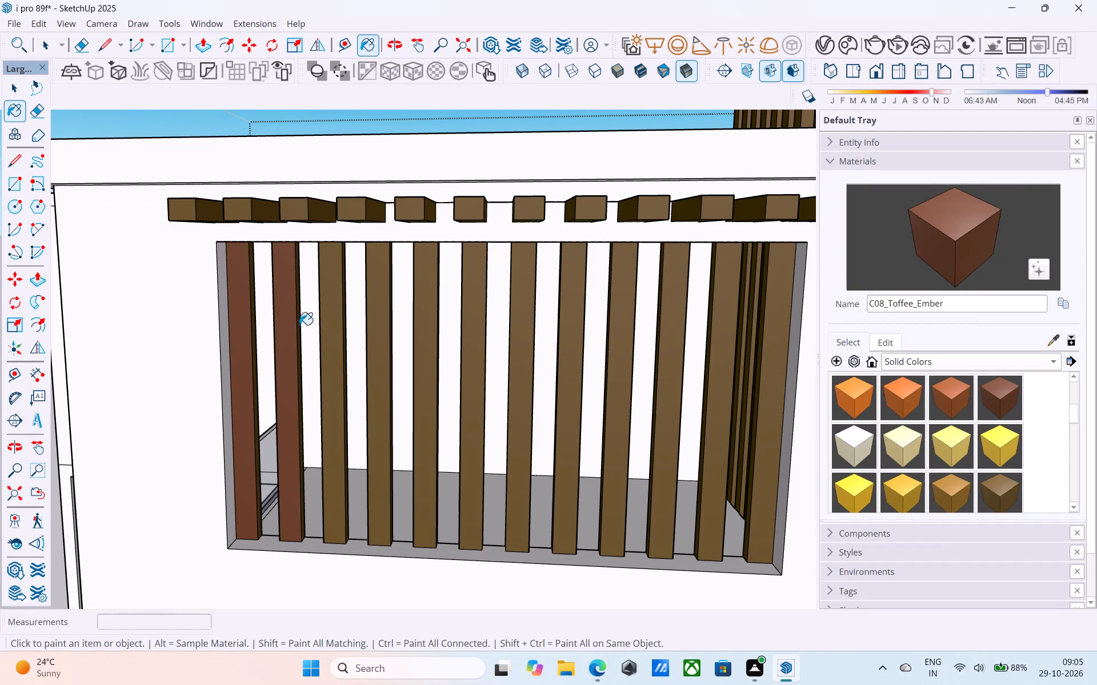
click(325, 311)
click(369, 296)
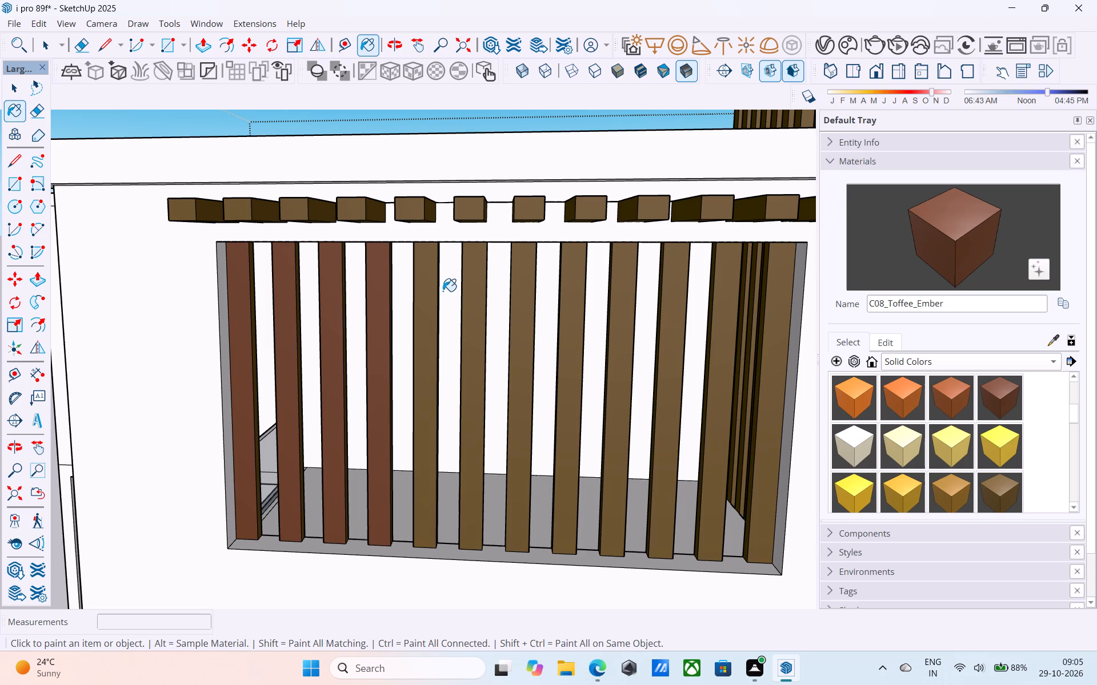
click(429, 281)
click(473, 287)
click(529, 293)
click(563, 293)
click(615, 295)
click(683, 293)
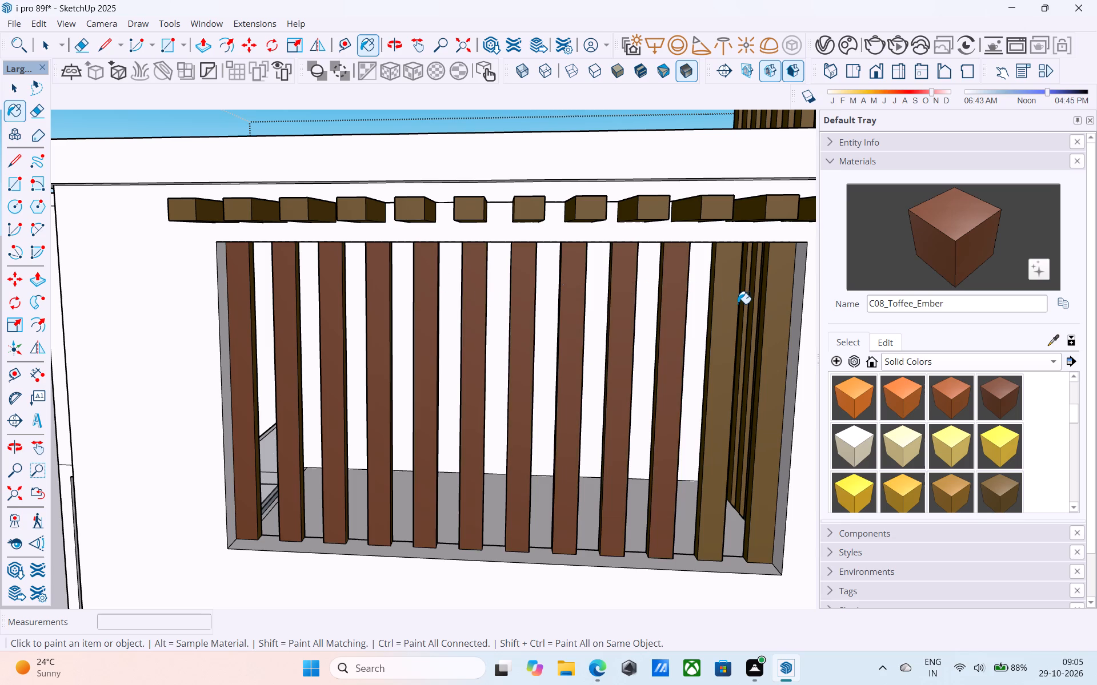
click(738, 303)
click(778, 297)
Paint the front end faces of the canopy beams nearest the taller block, plus one beam's side face, with C08_Toffee_Ember.
middle_drag(777, 293, 818, 295)
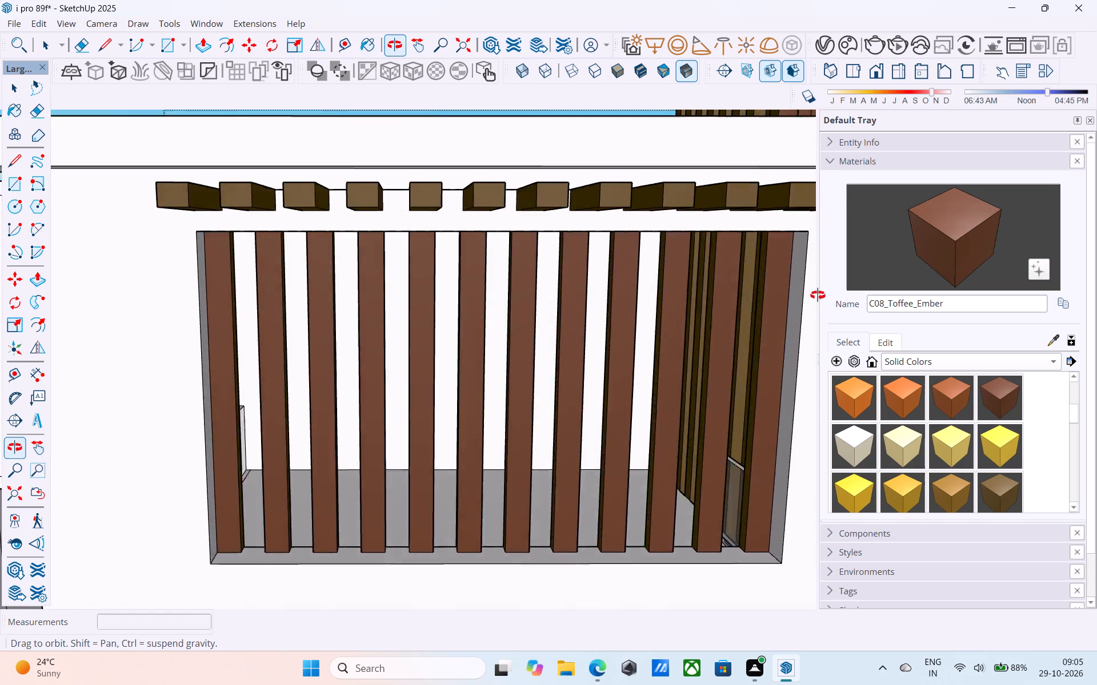
middle_drag(818, 295, 716, 321)
scroll(731, 248, down, 2)
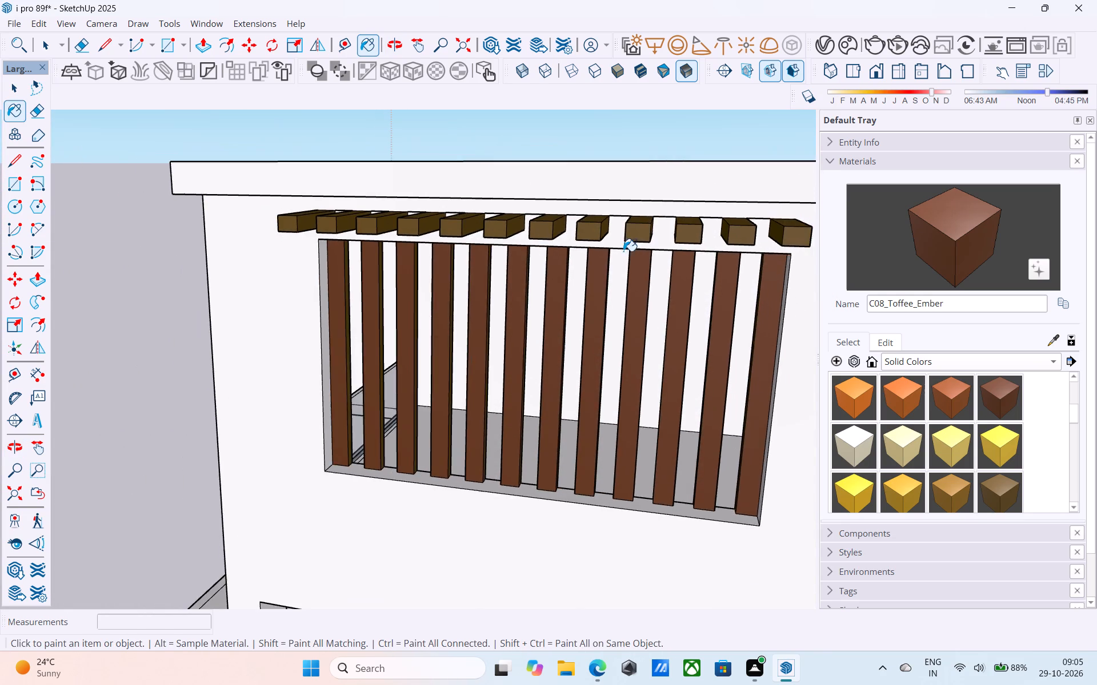
scroll(623, 251, down, 2)
middle_drag(501, 255, 404, 271)
scroll(650, 273, up, 5)
click(706, 259)
click(580, 248)
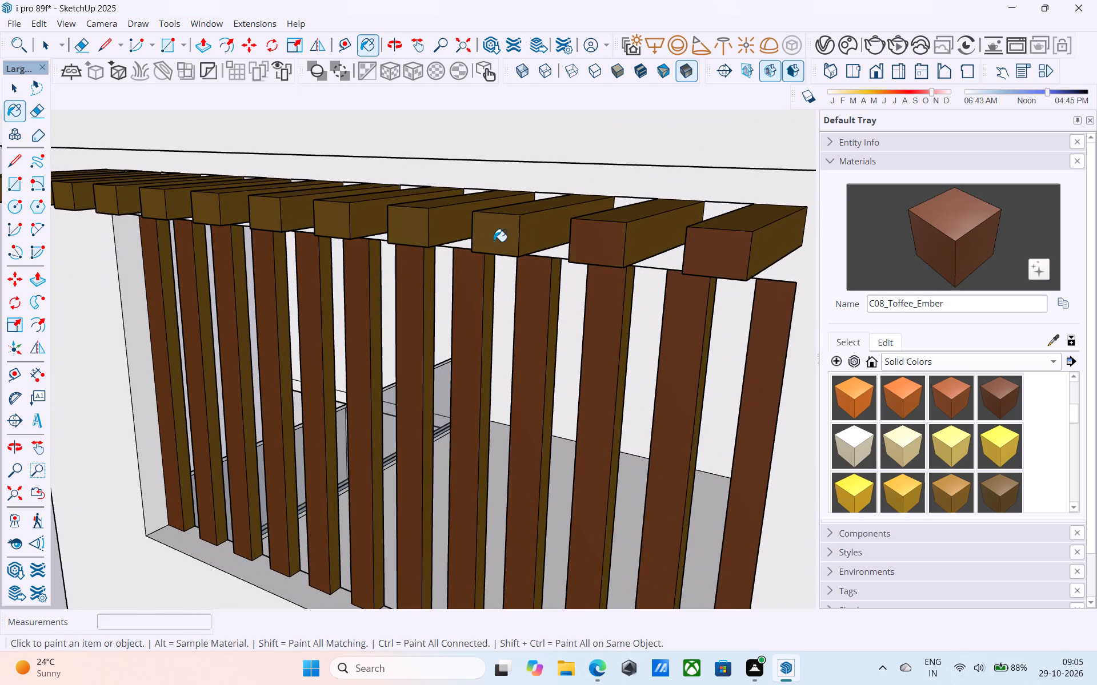
click(483, 239)
click(382, 225)
click(325, 220)
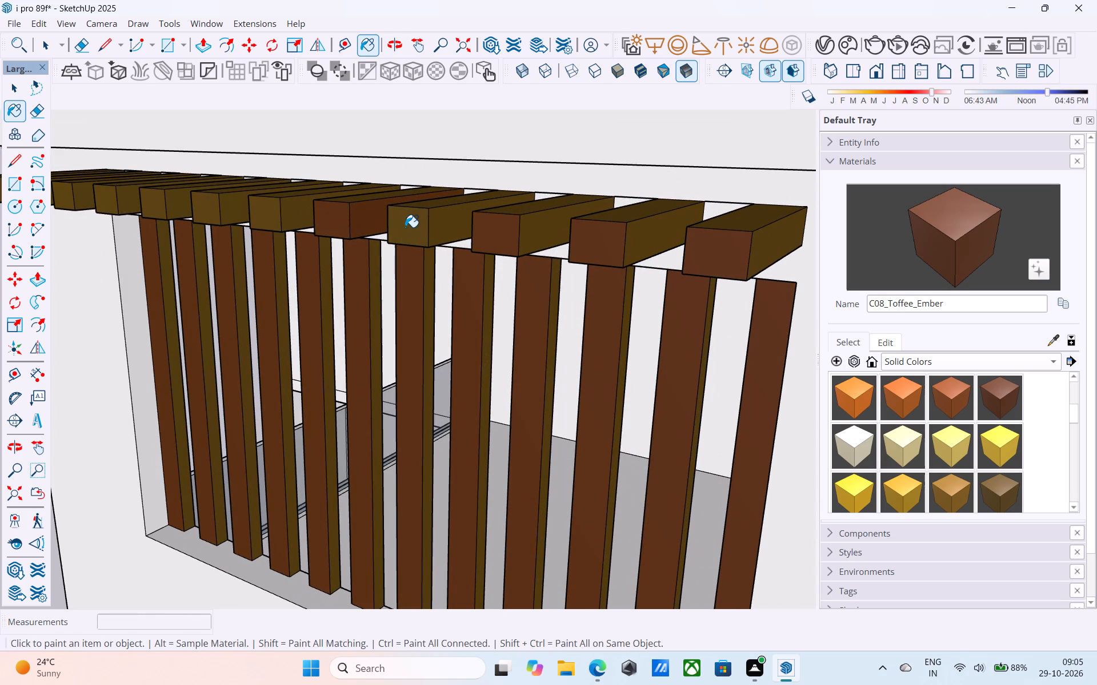
click(405, 227)
Paint the visible side and top faces of the canopy beams nearest the taller block with C08_Toffee_Ember.
click(437, 233)
click(425, 205)
click(500, 227)
click(521, 234)
click(525, 211)
click(651, 243)
click(643, 211)
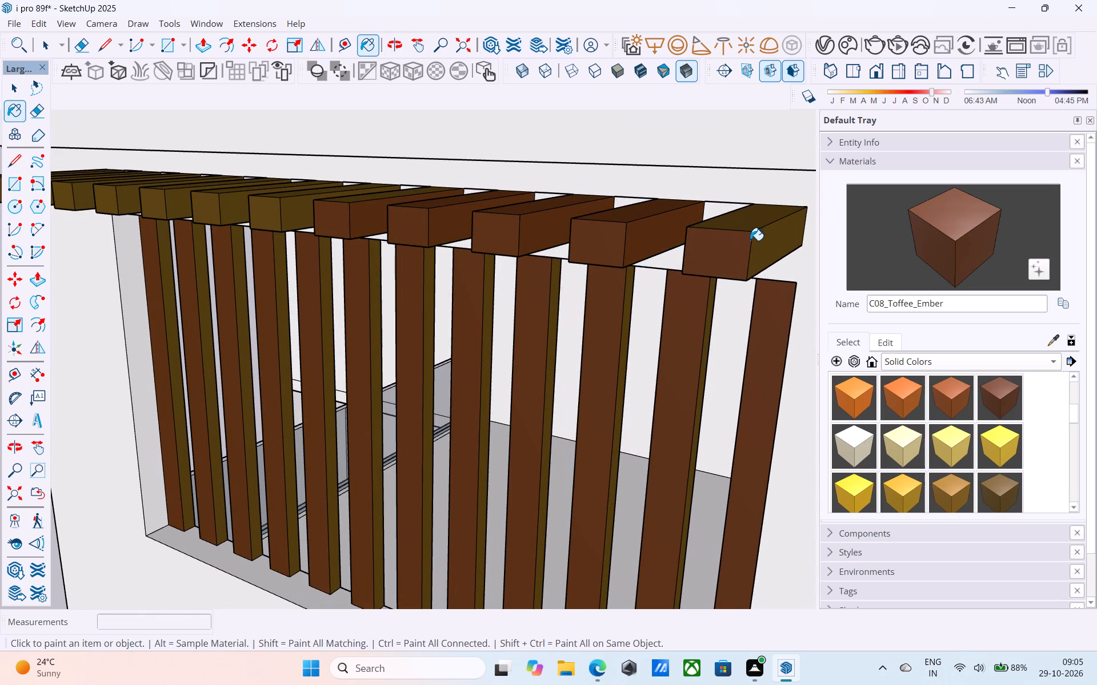
click(757, 241)
click(751, 228)
Paint the front end and visible side faces of the remaining canopy beams, up to the lower block's outer corner, with C08_Toffee_Ember.
click(296, 215)
click(275, 211)
click(235, 216)
click(205, 212)
click(183, 209)
click(162, 206)
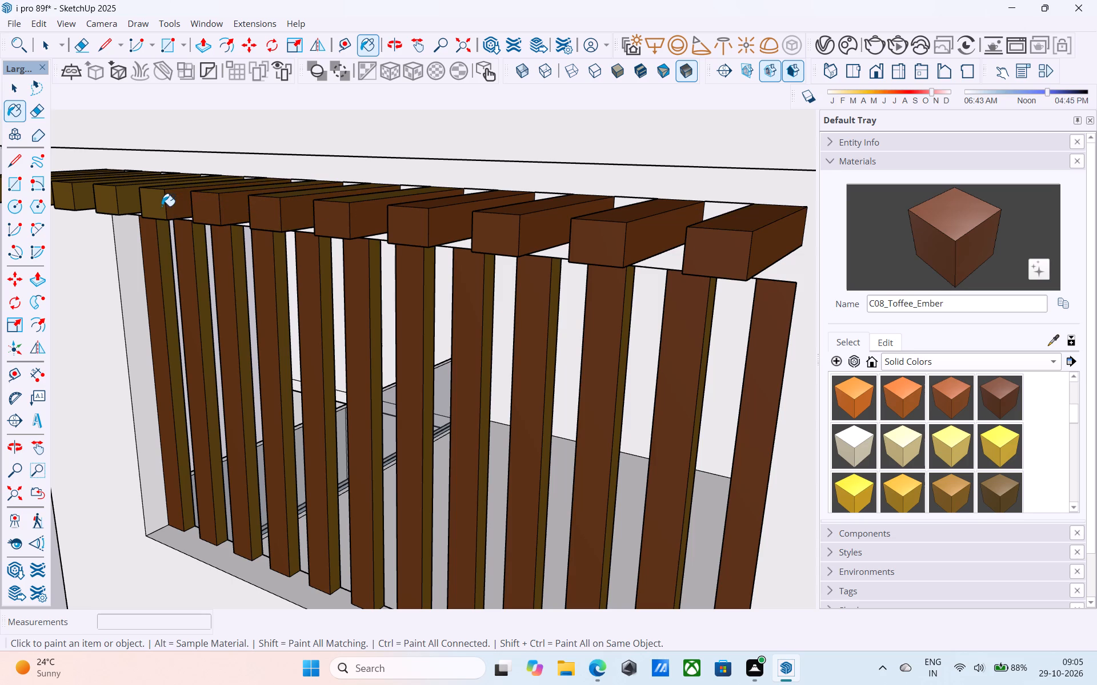
click(108, 208)
click(120, 203)
middle_drag(121, 203, 257, 236)
click(211, 235)
click(195, 229)
click(173, 227)
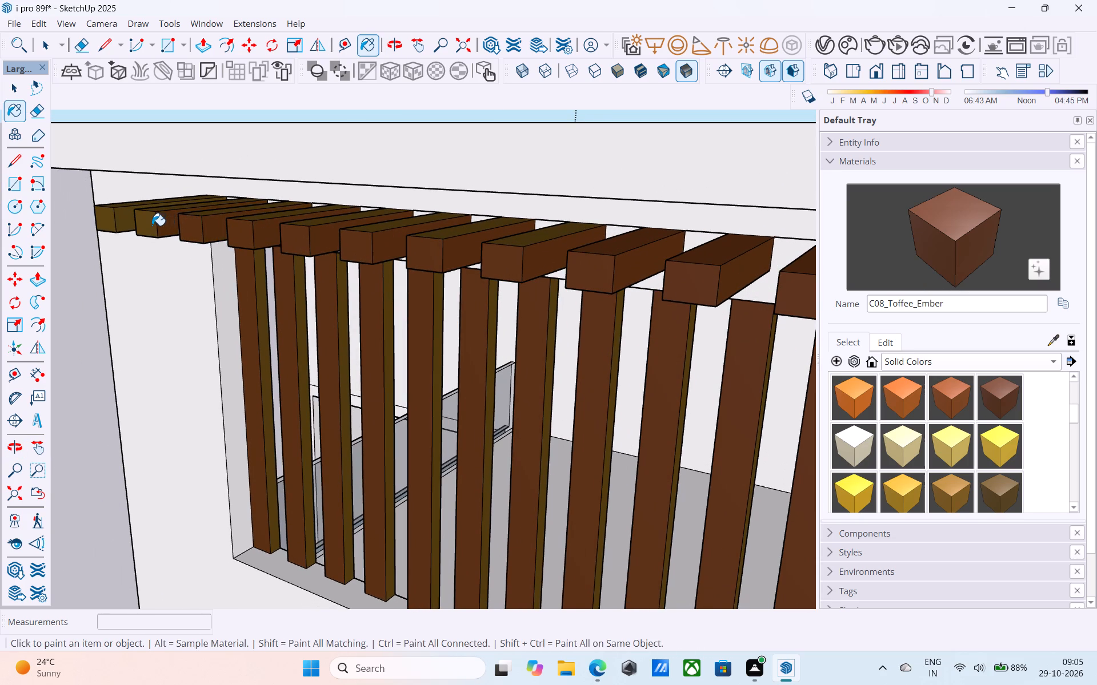
click(151, 225)
shift+middle_drag(151, 225, 267, 250)
click(234, 245)
click(226, 241)
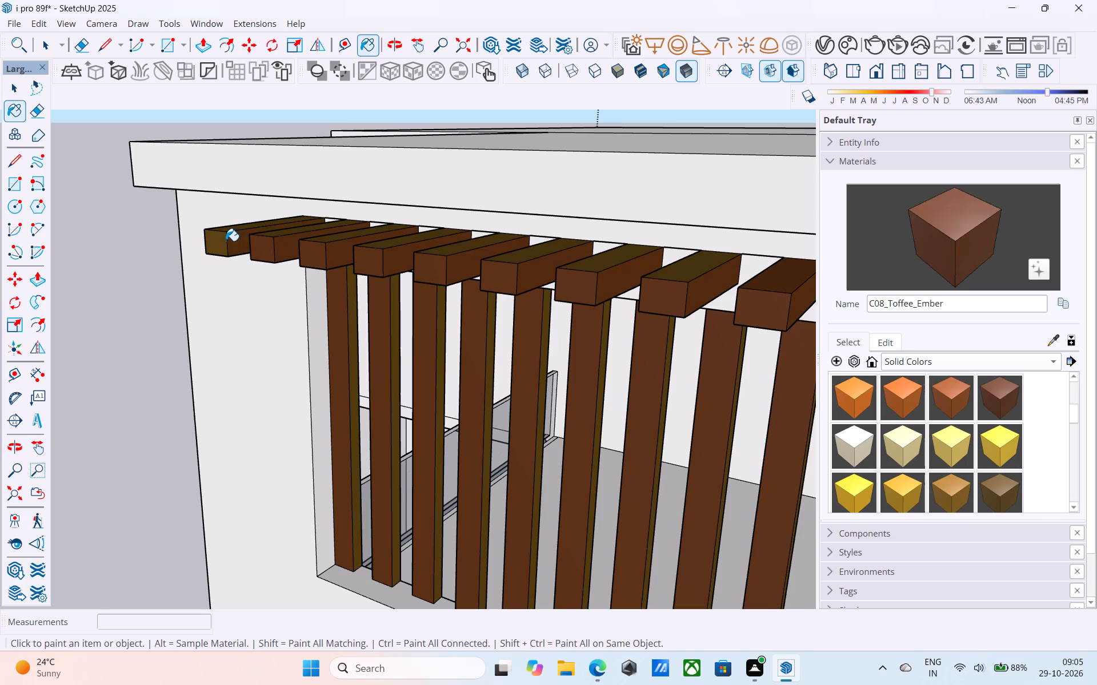
Paint the opposite side faces and unpainted top faces of the first canopy beams nearest the taller block with C08_Toffee_Ember.
scroll(226, 240, down, 2)
middle_drag(226, 240, 709, 297)
shift+middle_drag(414, 335, 480, 319)
scroll(305, 333, up, 2)
click(269, 346)
click(271, 333)
click(299, 325)
click(303, 312)
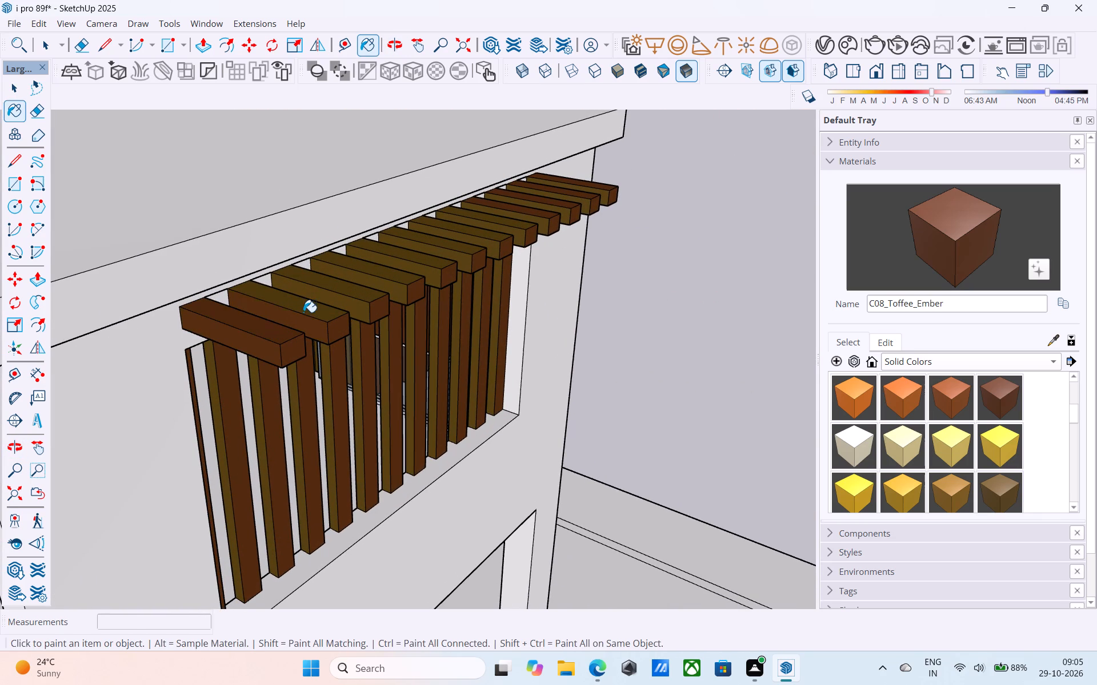
click(346, 311)
click(354, 293)
click(359, 310)
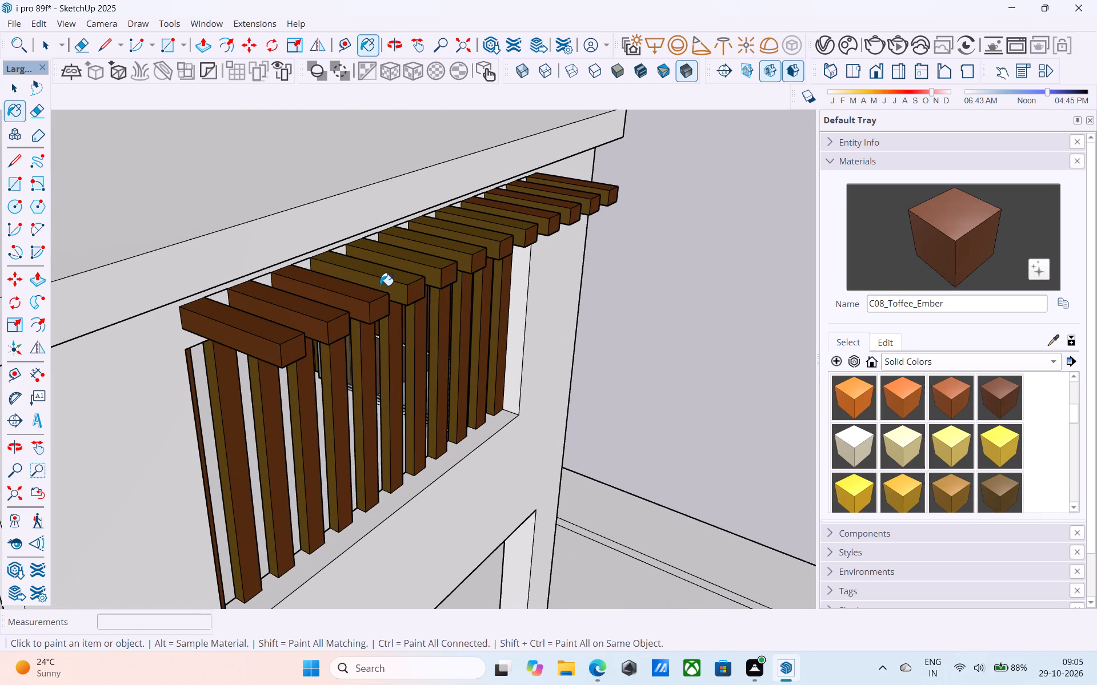
click(380, 285)
click(382, 273)
Paint the unpainted side and top faces of the next three canopy beams with C08_Toffee_Ember.
middle_drag(382, 273, 222, 339)
shift+scroll(382, 273, up, 1)
scroll(261, 339, up, 1)
click(284, 330)
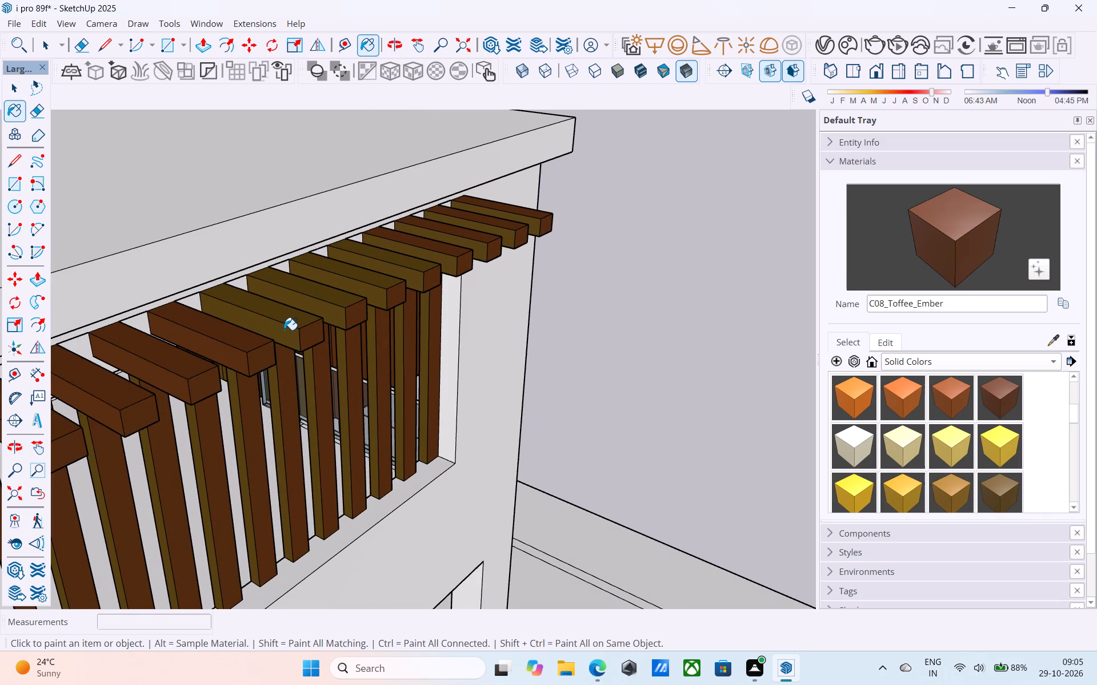
click(290, 317)
click(335, 317)
click(340, 300)
click(368, 295)
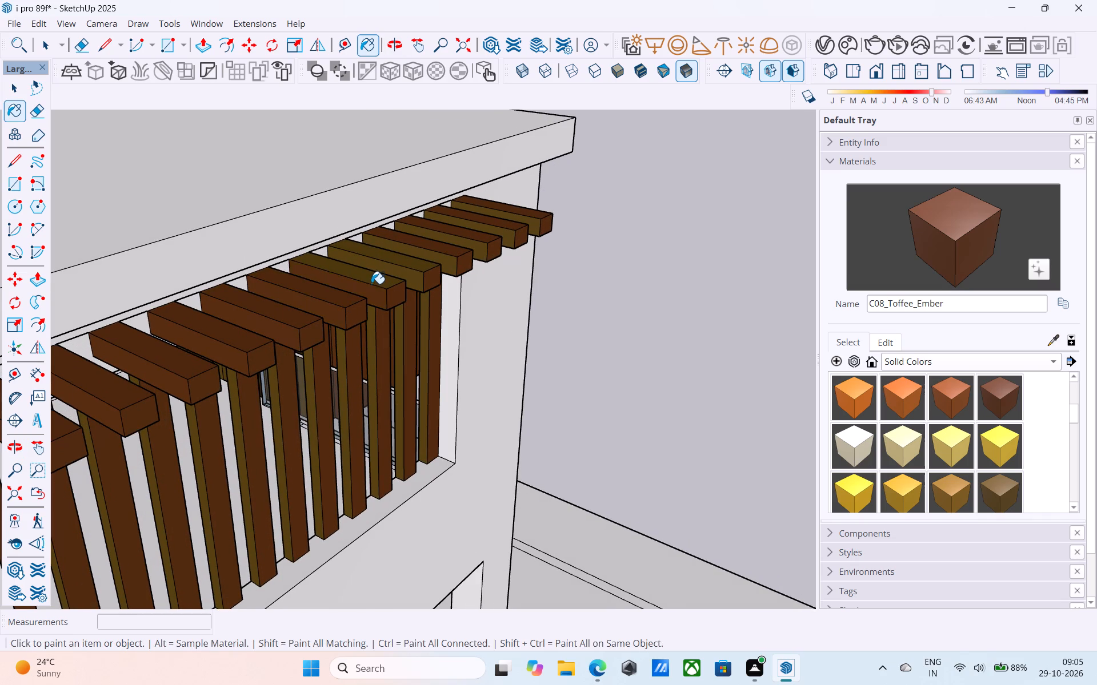
click(371, 283)
Paint the mustard side and top faces left on the last canopy beams, up to the roof corner, with C08_Toffee_Ember.
middle_drag(400, 278, 323, 373)
middle_drag(374, 355, 365, 362)
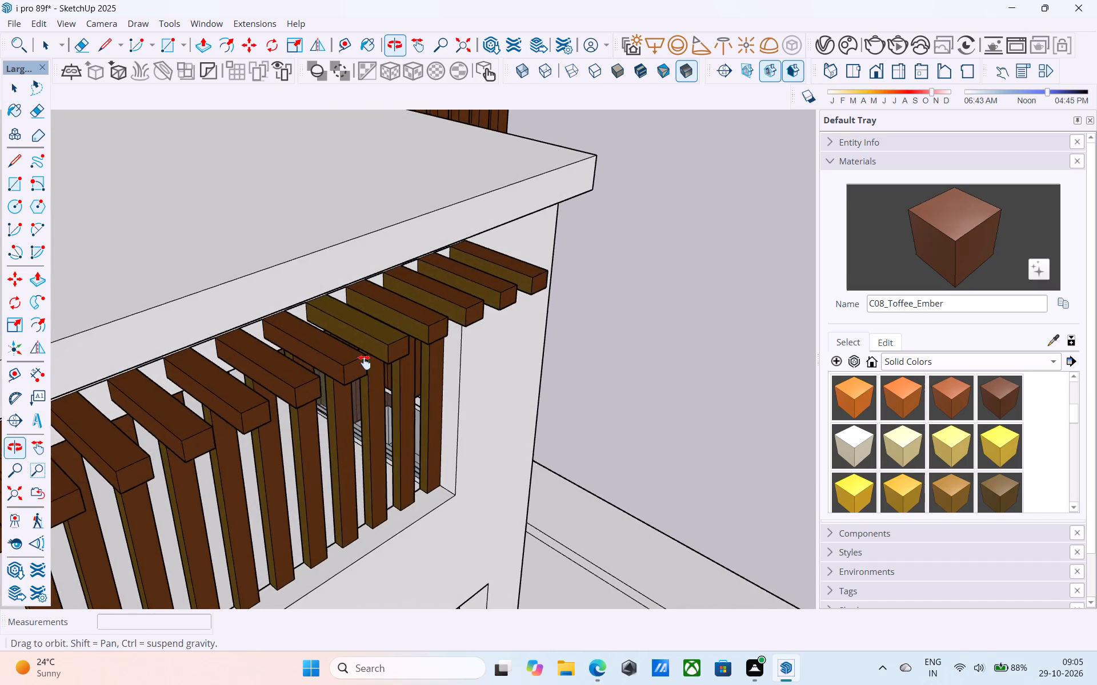
middle_drag(365, 362, 334, 393)
scroll(341, 386, up, 4)
click(336, 381)
click(338, 370)
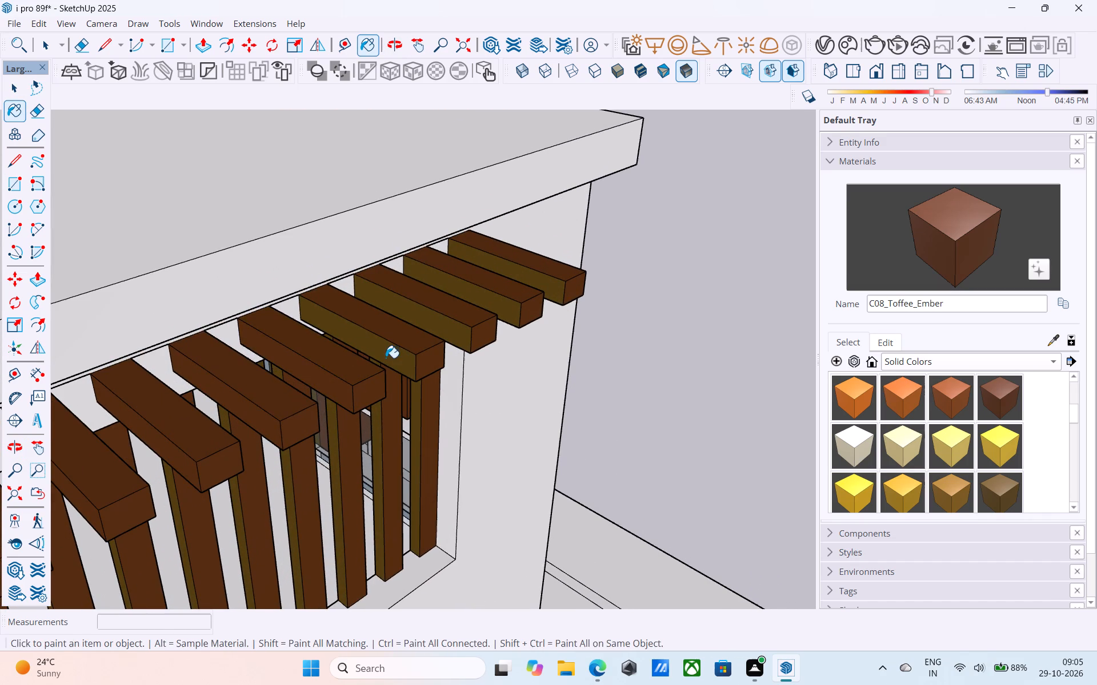
click(386, 358)
click(426, 321)
click(482, 295)
click(508, 276)
Paint the side faces pointing away from the taller block on the first five window slats with C08_Toffee_Ember.
scroll(515, 278, down, 3)
shift+middle_drag(521, 288, 560, 233)
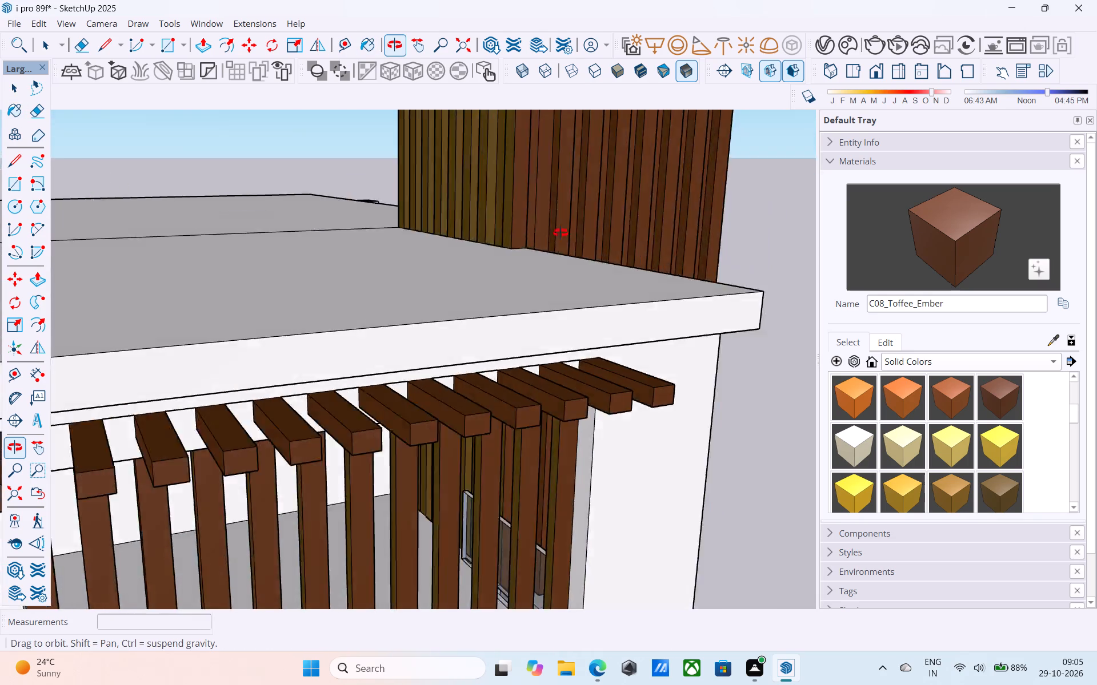
shift+middle_drag(560, 233, 696, 151)
shift+middle_drag(515, 401, 581, 274)
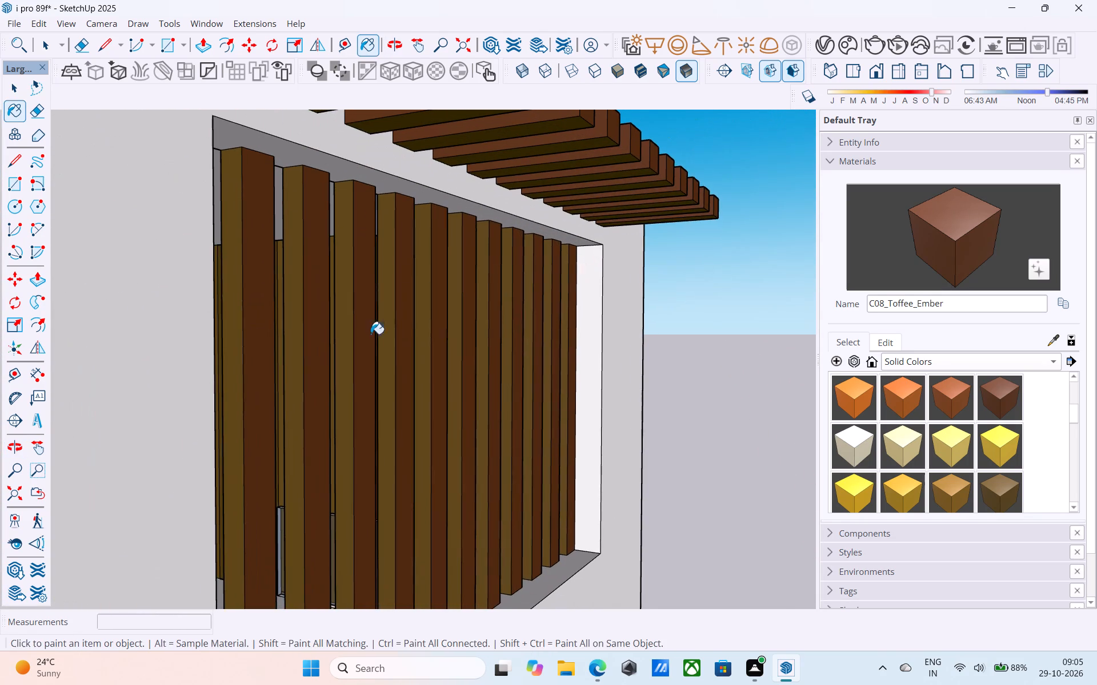
click(226, 360)
click(300, 357)
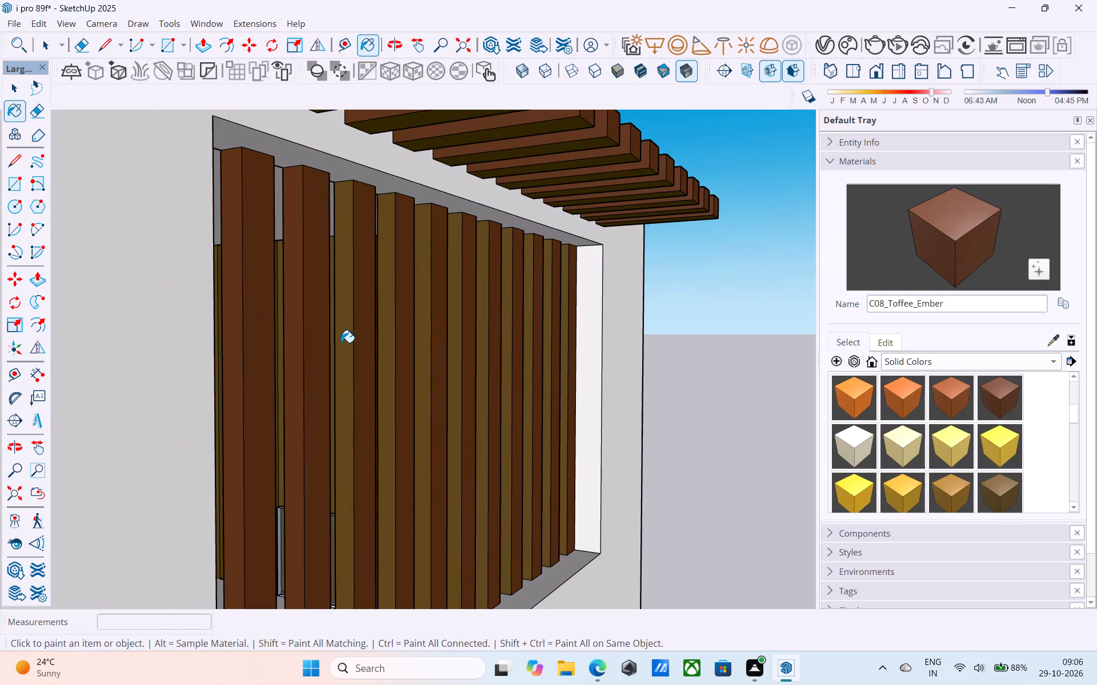
click(341, 342)
click(387, 330)
click(420, 339)
Paint the same side faces on the remaining window slats, up to the far end of the opening, with C08_Toffee_Ember.
click(450, 333)
click(482, 301)
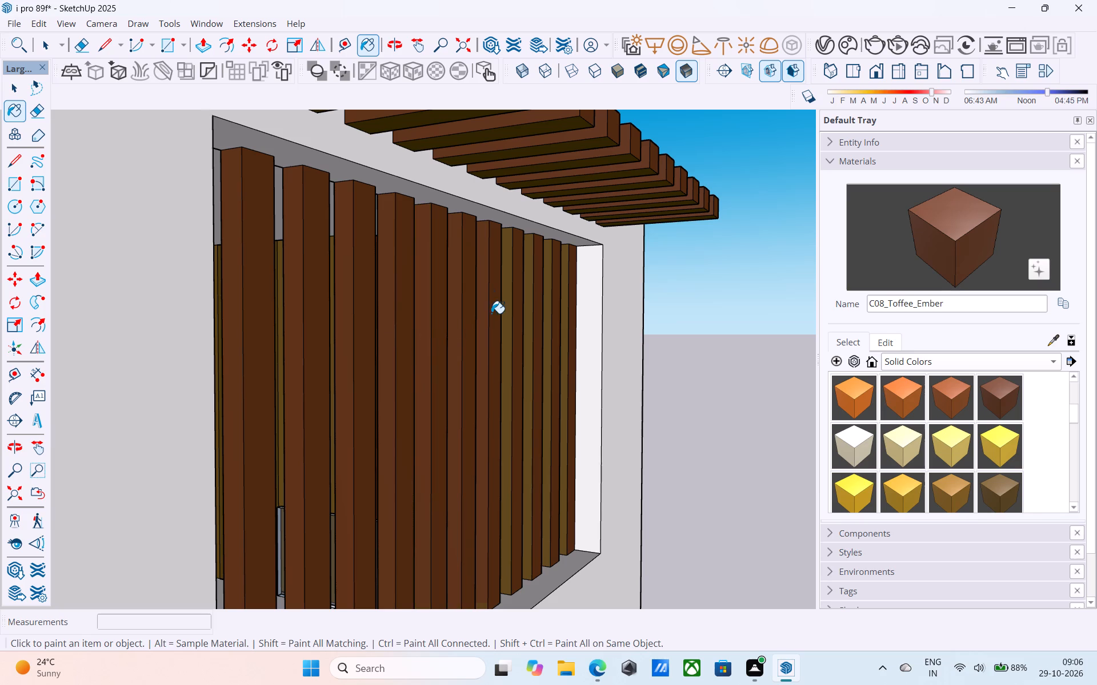
click(506, 304)
click(529, 305)
click(547, 300)
click(562, 307)
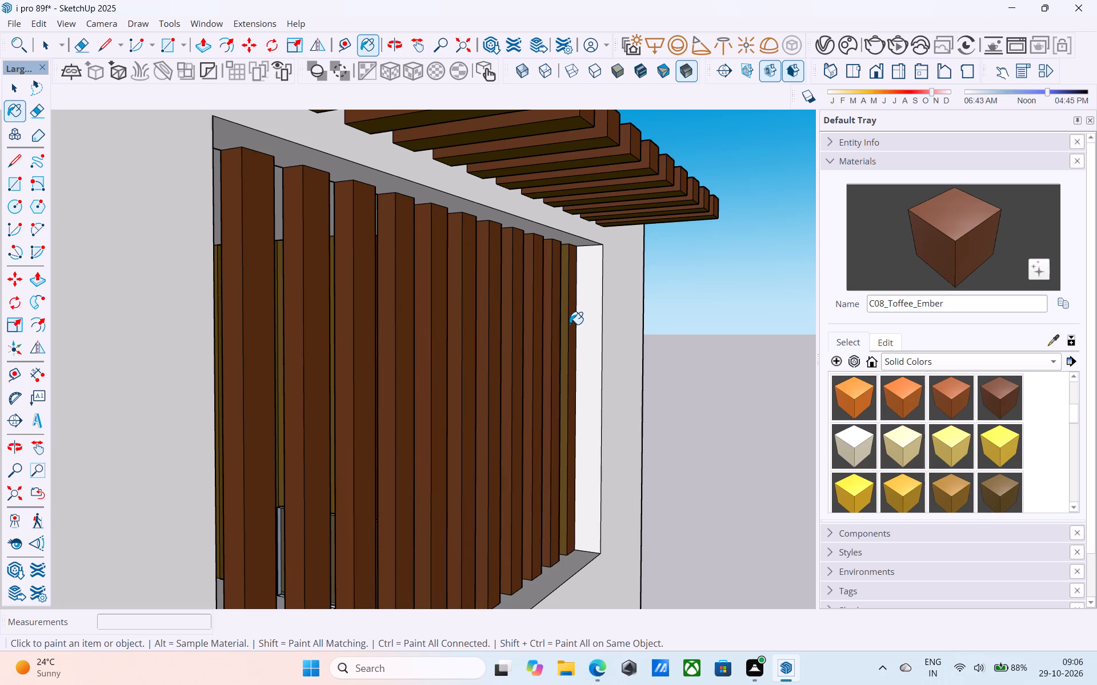
scroll(570, 324, up, 3)
click(560, 317)
Paint the opposite side faces of the window slats with C08_Toffee_Ember, starting from the slats nearest the taller block.
scroll(560, 318, down, 3)
middle_drag(560, 318, 0, 373)
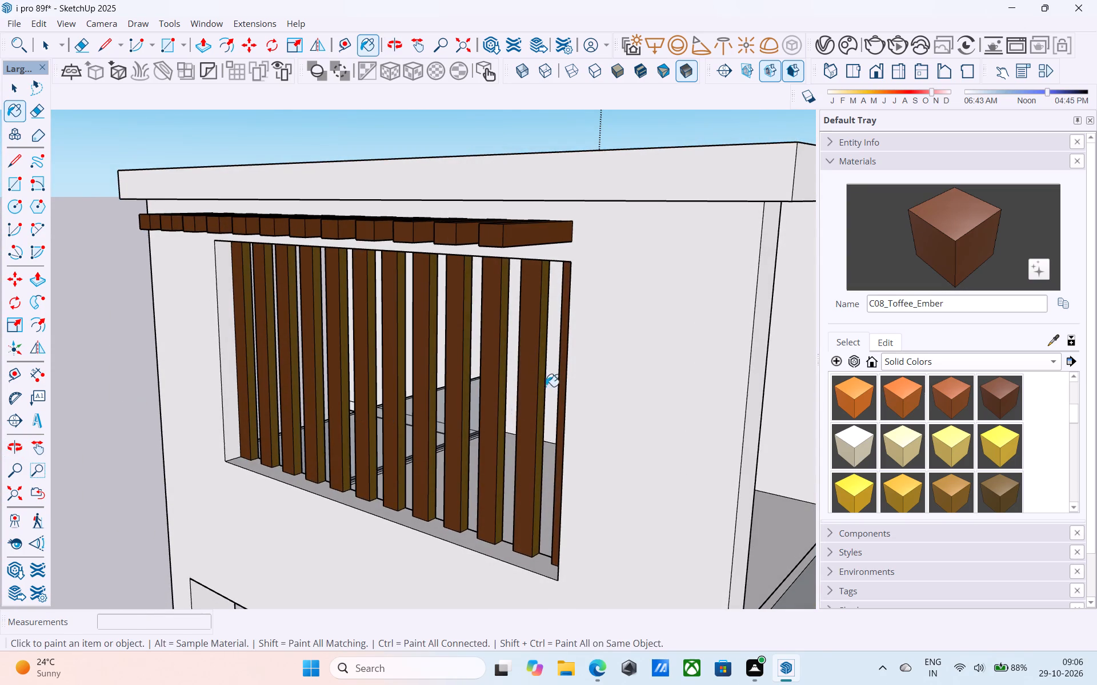
scroll(552, 377, up, 3)
click(522, 358)
click(439, 350)
middle_drag(435, 350, 605, 382)
click(519, 359)
click(443, 346)
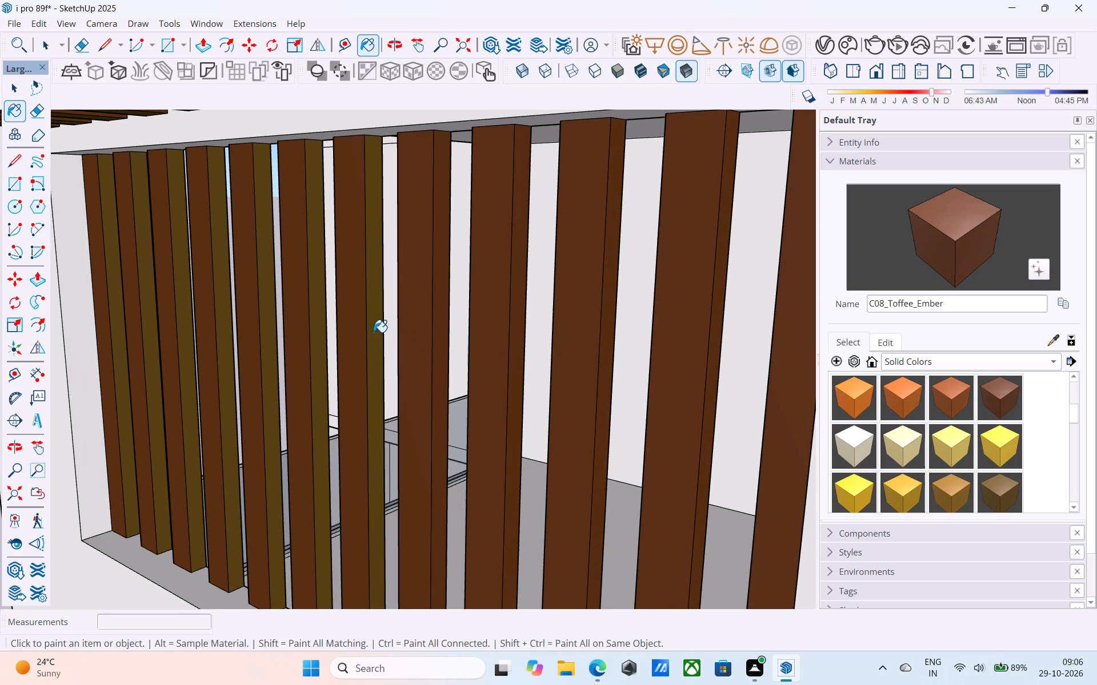
click(374, 332)
click(321, 313)
click(274, 311)
Paint the opposite side faces of the last four window slats, at the far end of the opening, with C08_Toffee_Ember.
shift+middle_drag(282, 311, 374, 332)
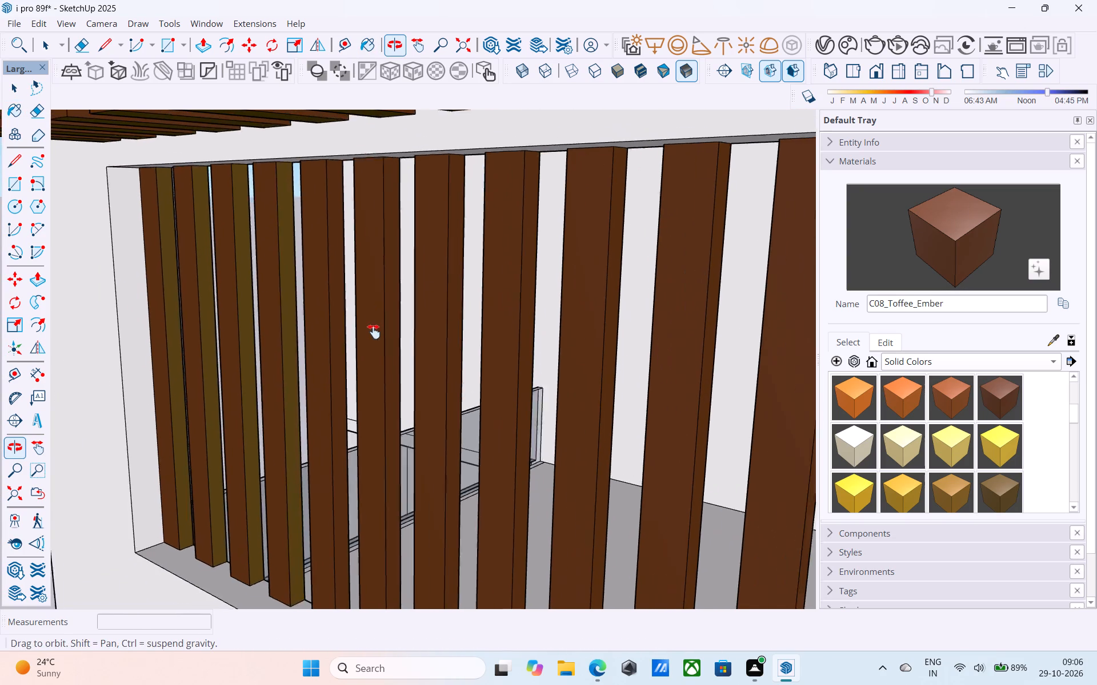
shift+middle_drag(374, 332, 419, 345)
click(349, 341)
click(297, 333)
click(264, 325)
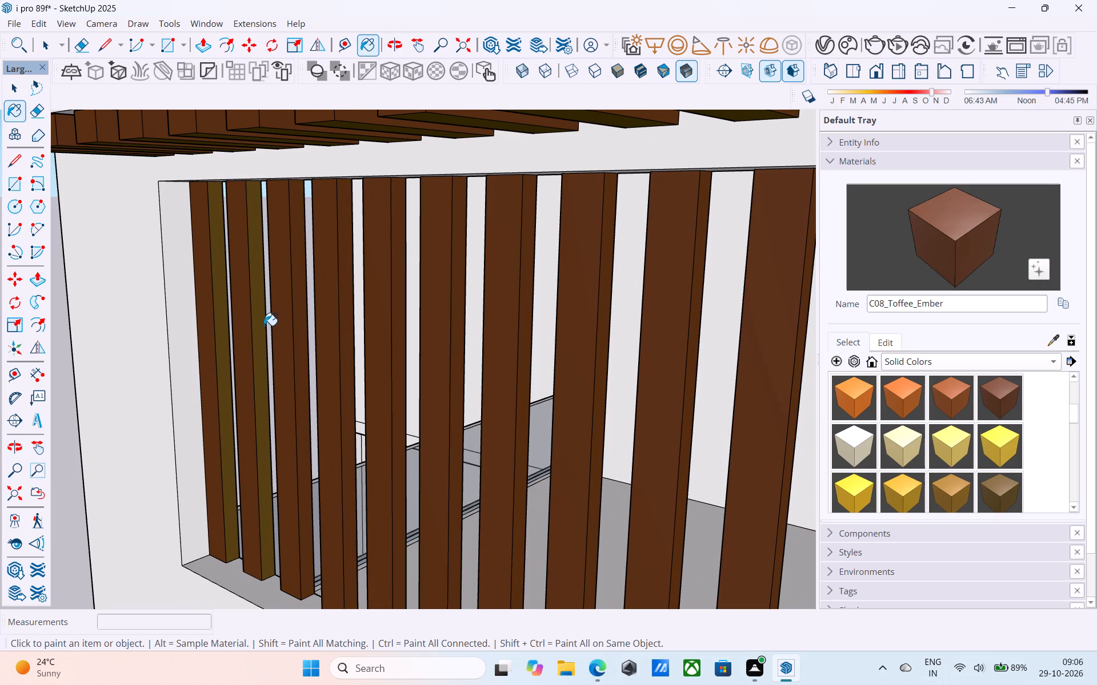
click(223, 320)
Examine the recoloured window slats, canopy beams and tall cladding from several sides of the house.
scroll(211, 319, down, 13)
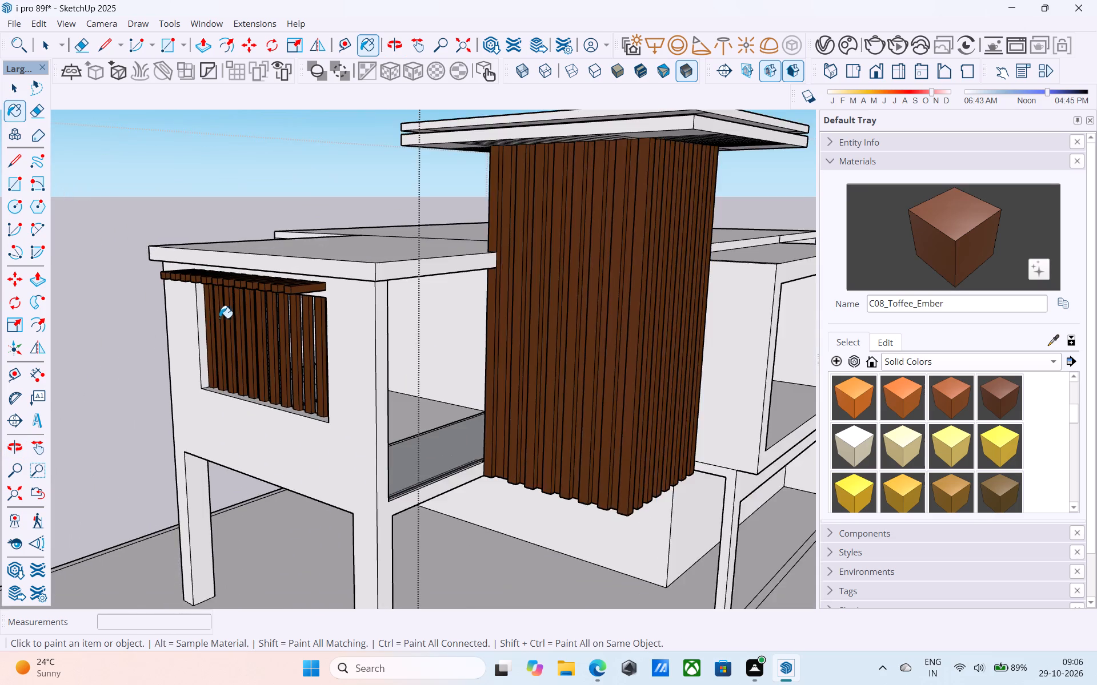
scroll(219, 318, down, 4)
middle_drag(357, 336, 268, 339)
middle_drag(417, 300, 329, 301)
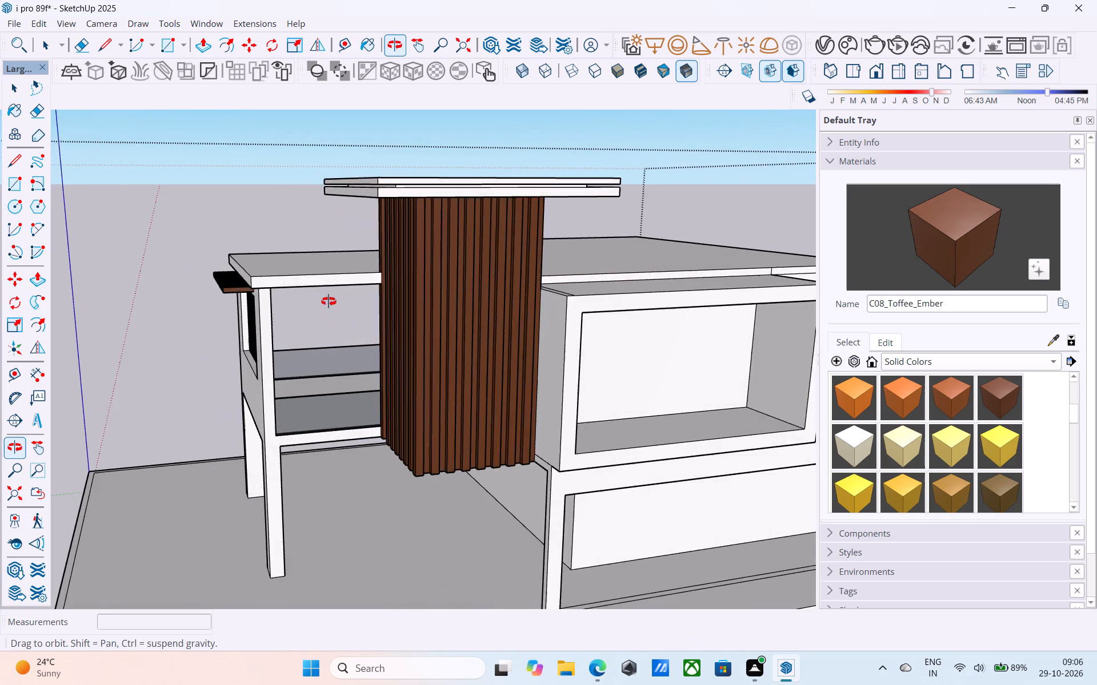
middle_drag(329, 301, 568, 314)
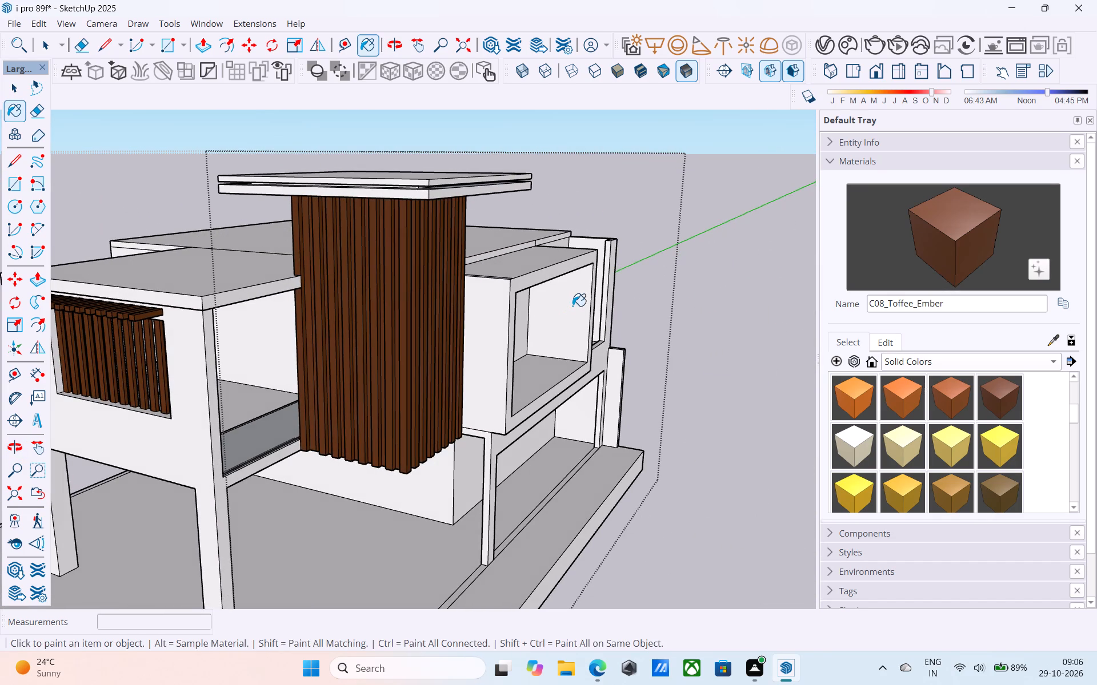
scroll(572, 307, down, 6)
key(space)
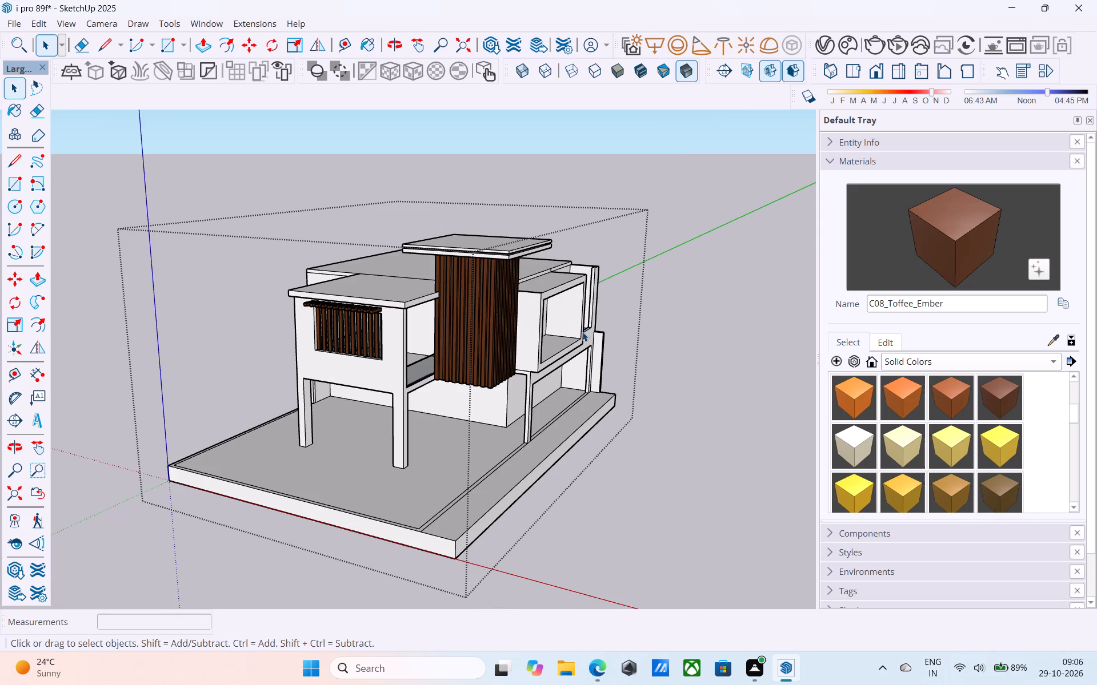
scroll(581, 332, down, 4)
middle_drag(574, 368, 580, 295)
scroll(555, 318, up, 8)
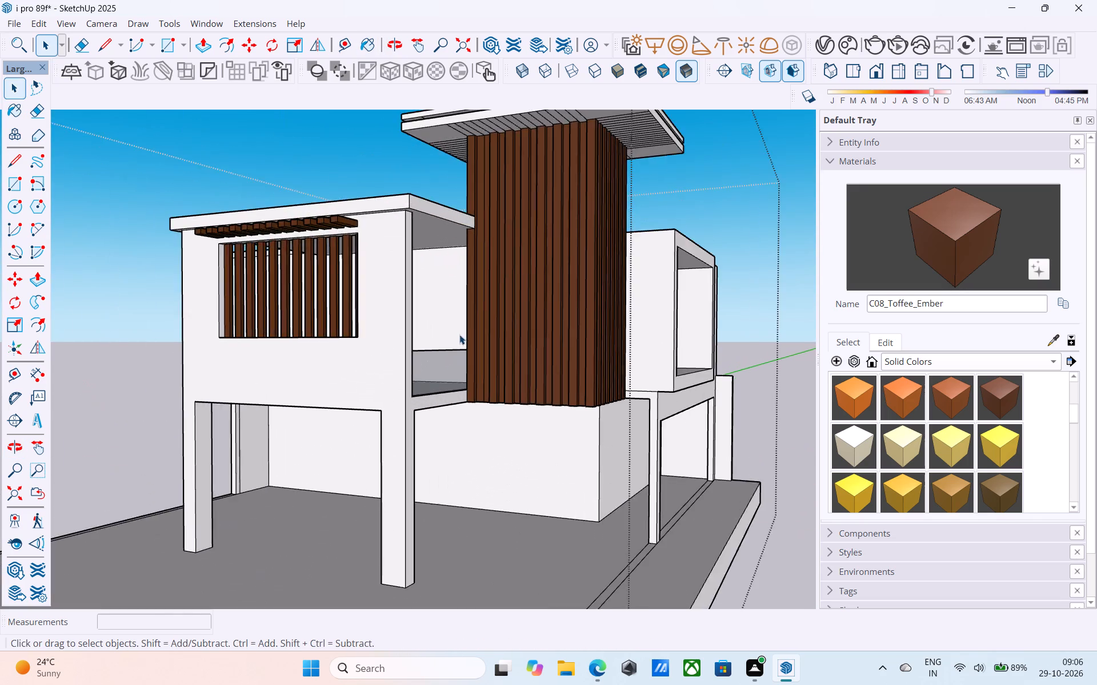
scroll(459, 335, up, 5)
middle_drag(542, 276, 816, 383)
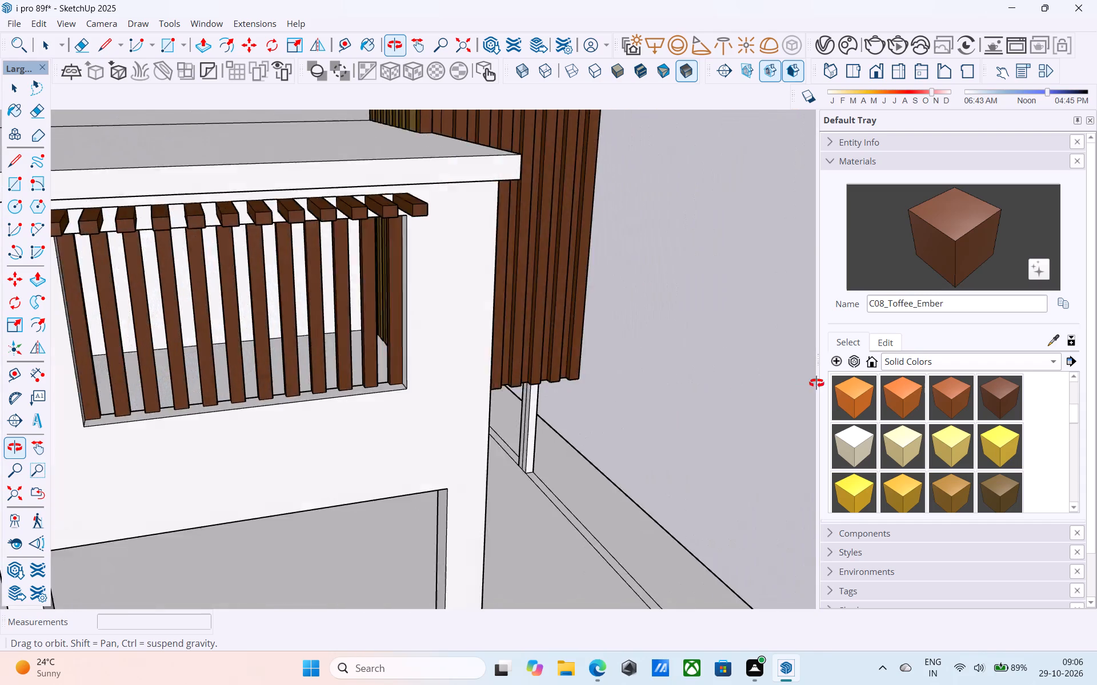
middle_drag(816, 383, 820, 382)
scroll(814, 374, down, 3)
middle_drag(356, 374, 195, 373)
scroll(437, 337, down, 4)
middle_drag(618, 353, 662, 362)
scroll(662, 362, down, 5)
middle_drag(662, 367, 368, 293)
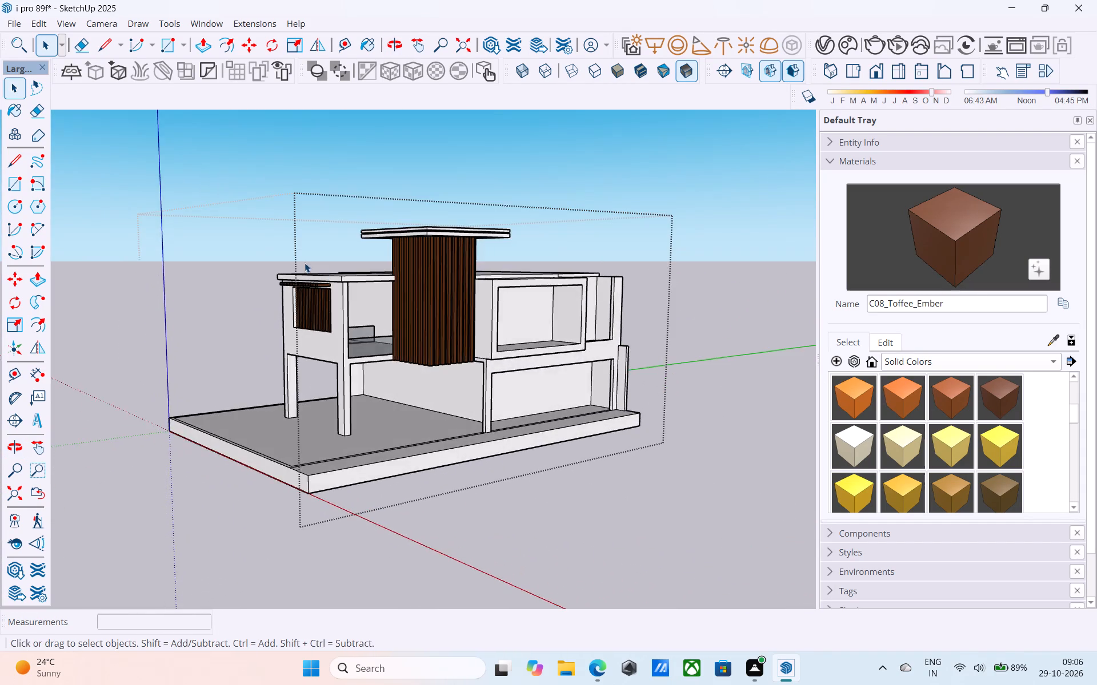
Examine the taller block's cladding from below, including its bottom ends and the underside of the roof slab.
scroll(303, 263, up, 5)
scroll(377, 316, up, 2)
scroll(428, 335, up, 3)
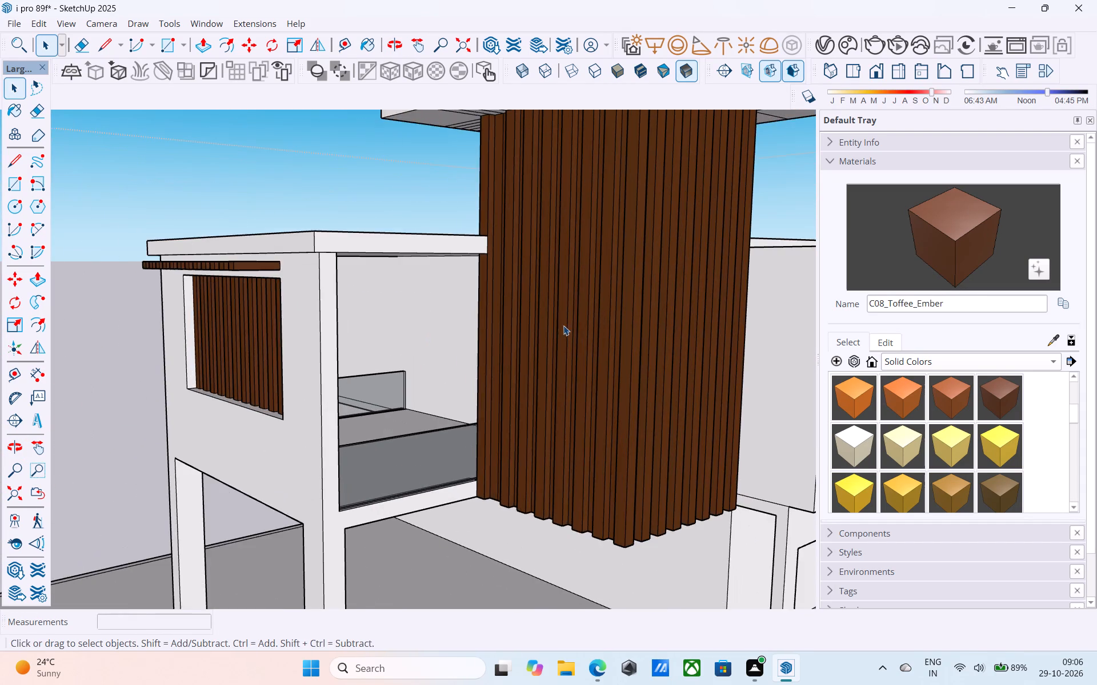
scroll(568, 317, up, 1)
middle_drag(573, 259, 576, 188)
scroll(571, 207, down, 4)
middle_drag(604, 397, 586, 300)
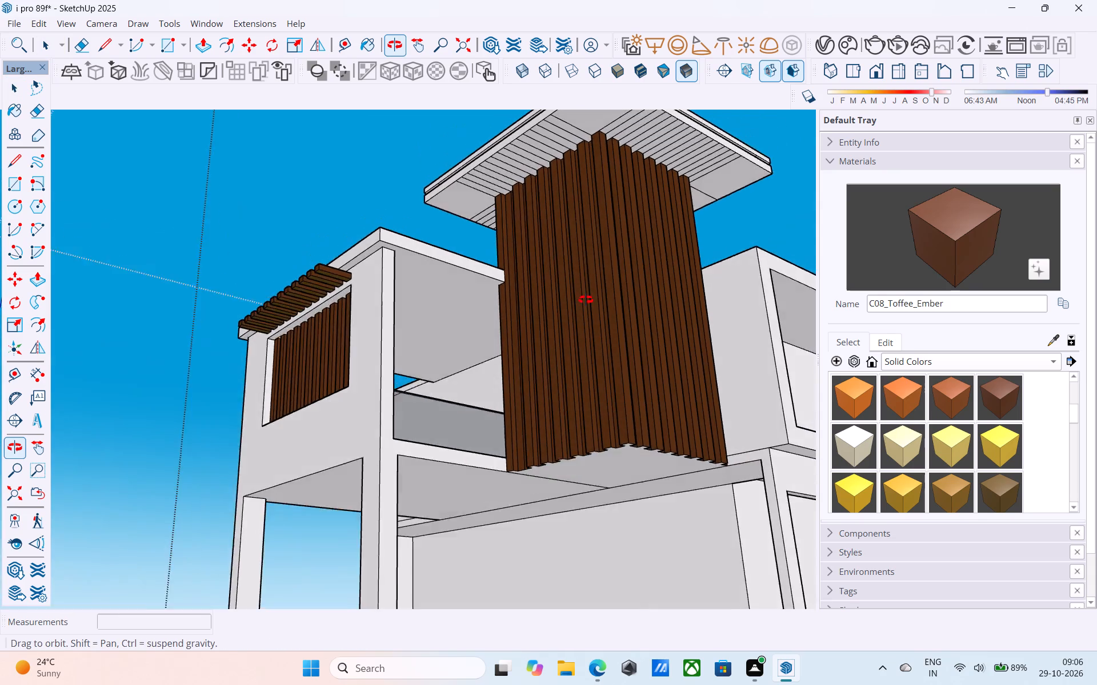
middle_drag(586, 300, 574, 226)
scroll(611, 424, up, 3)
scroll(659, 509, up, 3)
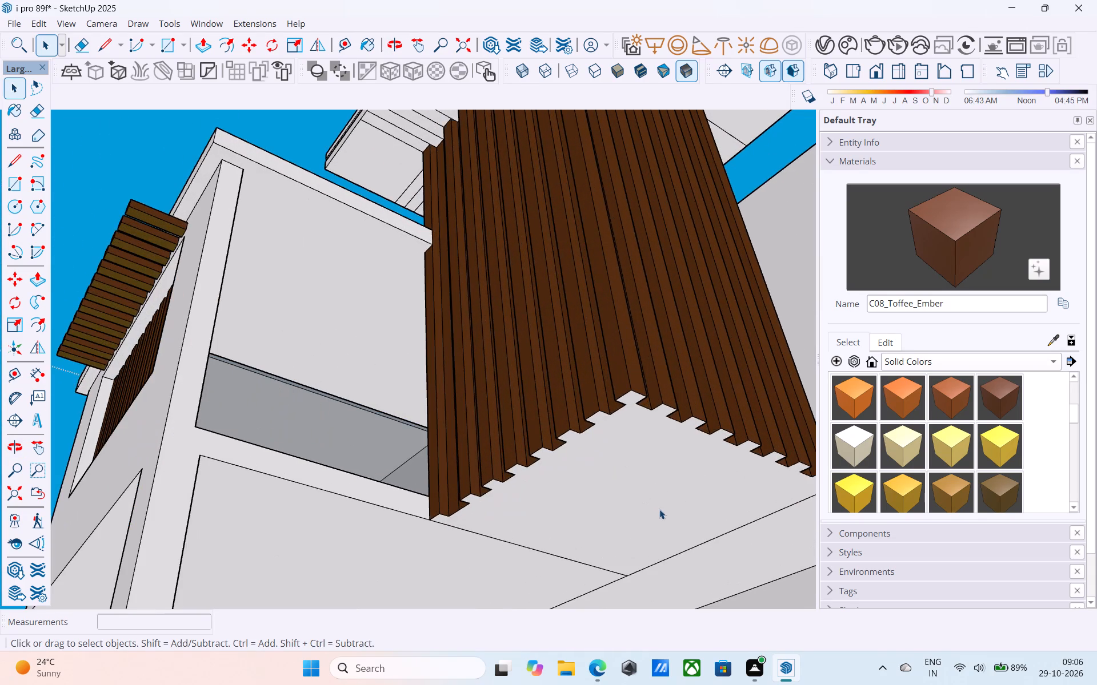
scroll(659, 509, up, 4)
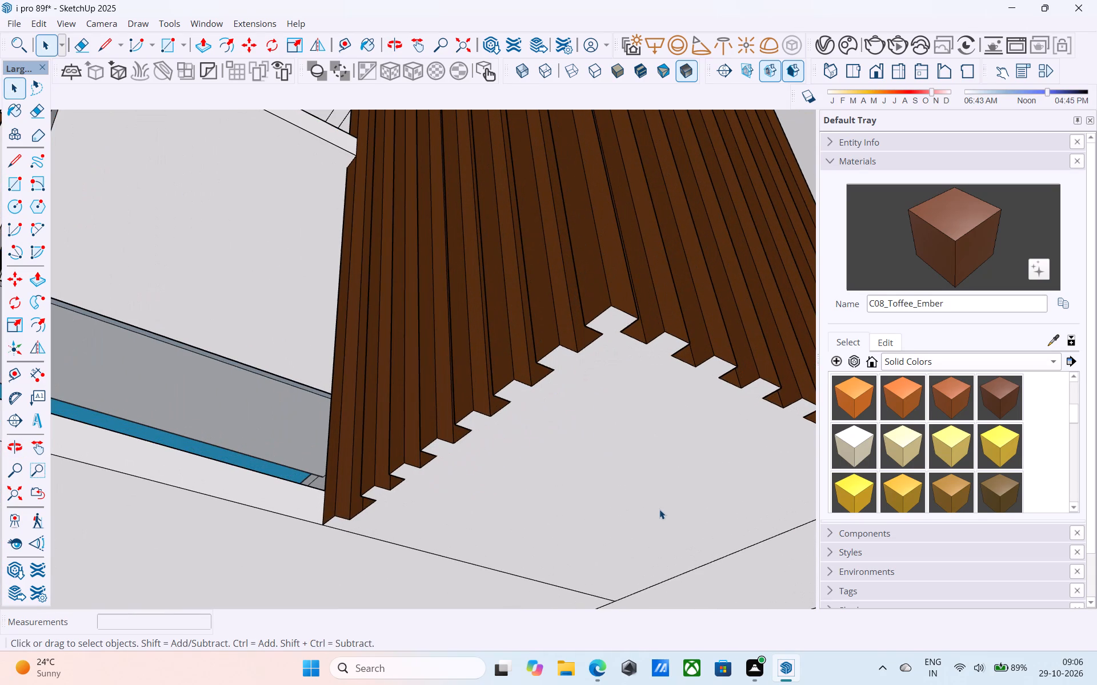
scroll(654, 450, down, 5)
middle_drag(654, 450, 644, 505)
scroll(647, 475, down, 9)
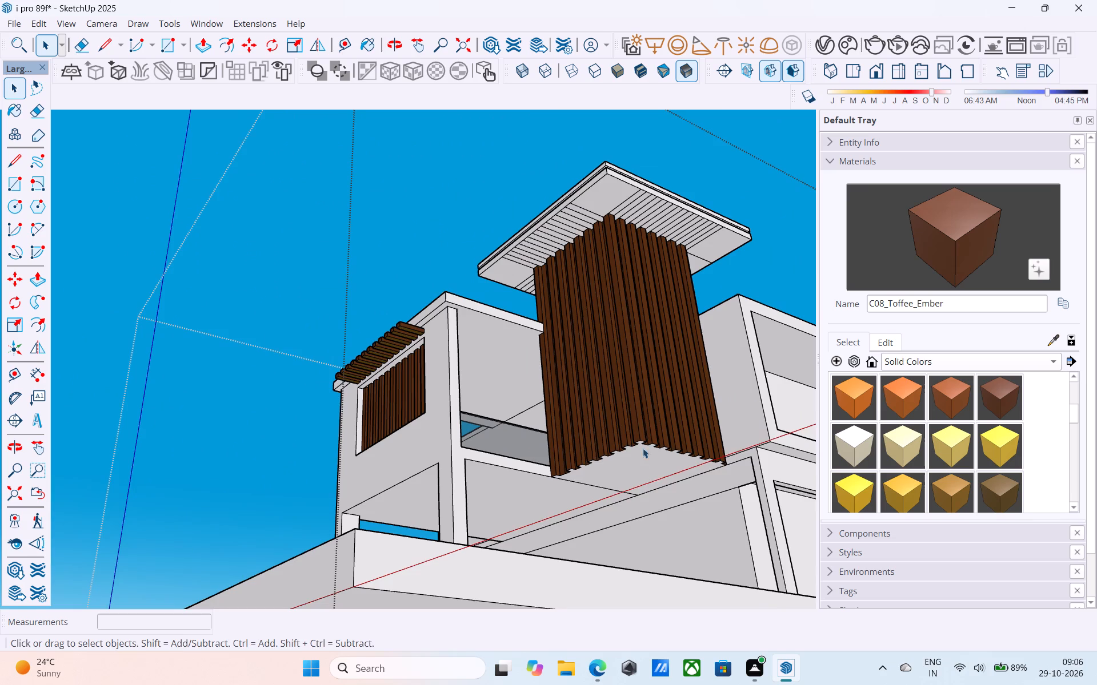
middle_drag(622, 382, 629, 470)
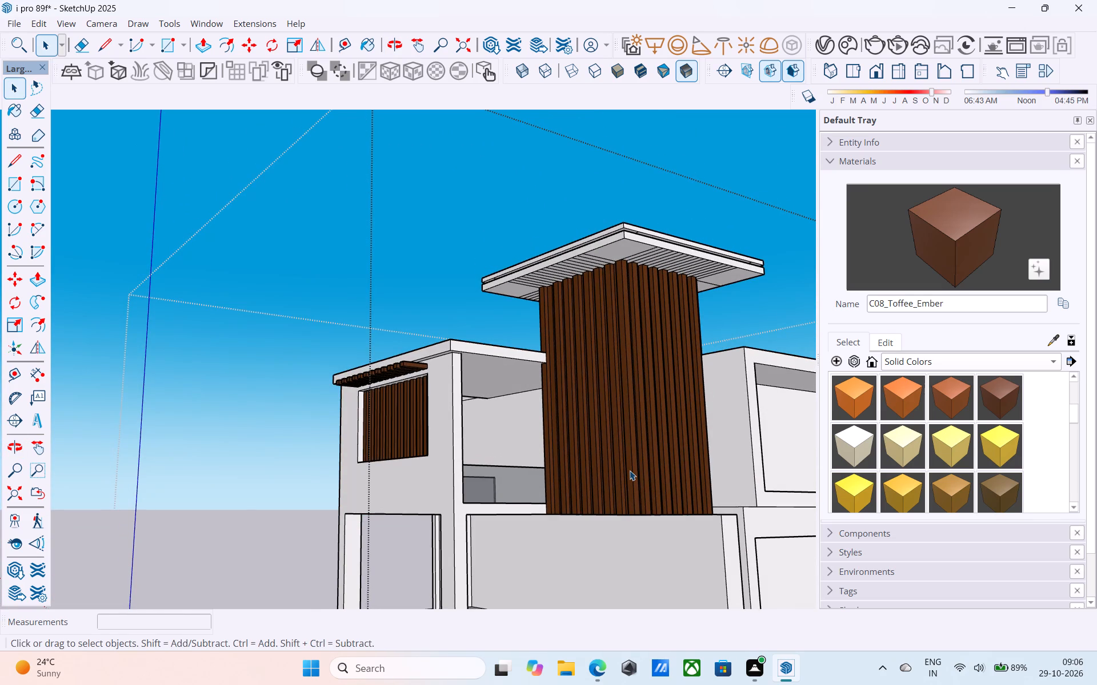
scroll(630, 470, down, 3)
middle_drag(649, 438, 564, 469)
scroll(543, 462, down, 5)
scroll(611, 322, up, 7)
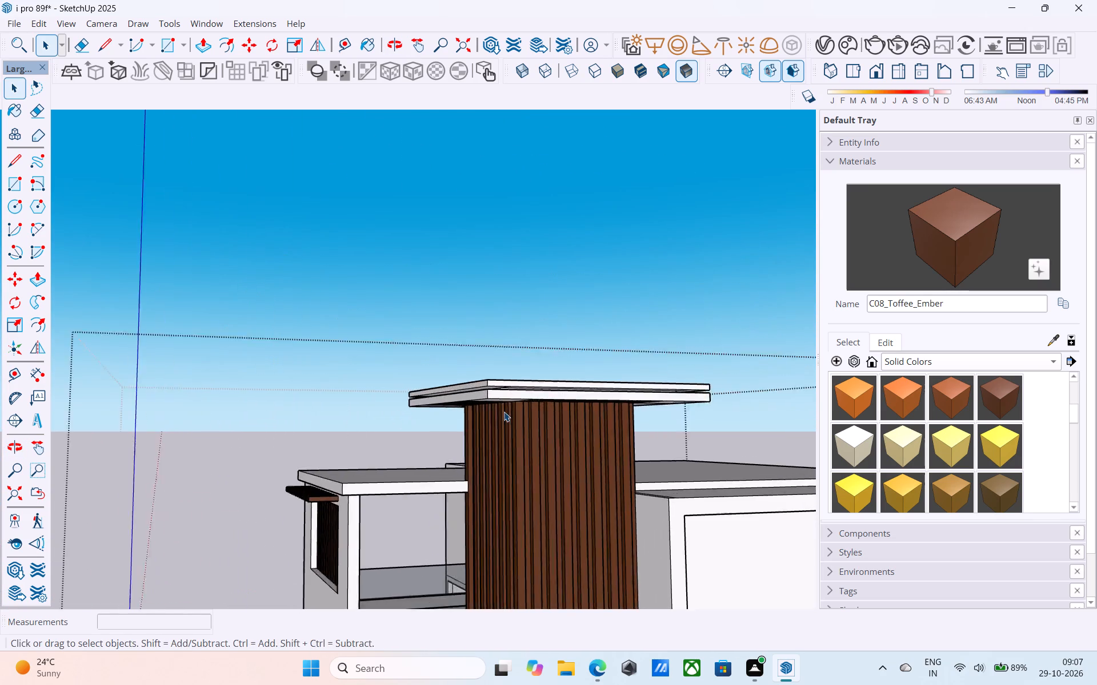
Erase the parallel lines on two sides of the underside of the taller block's roof slab, and undo the last erasure.
middle_drag(507, 405, 564, 327)
scroll(560, 335, up, 4)
key(e)
scroll(571, 323, up, 2)
drag(571, 320, 640, 325)
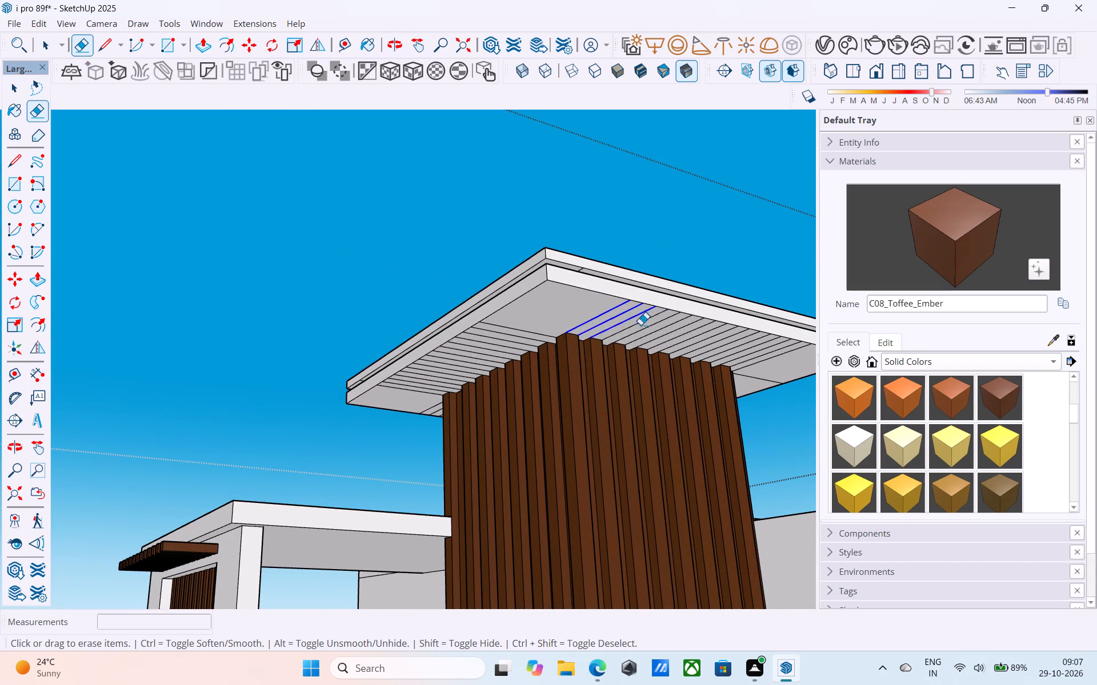
drag(640, 325, 765, 368)
drag(530, 328, 501, 346)
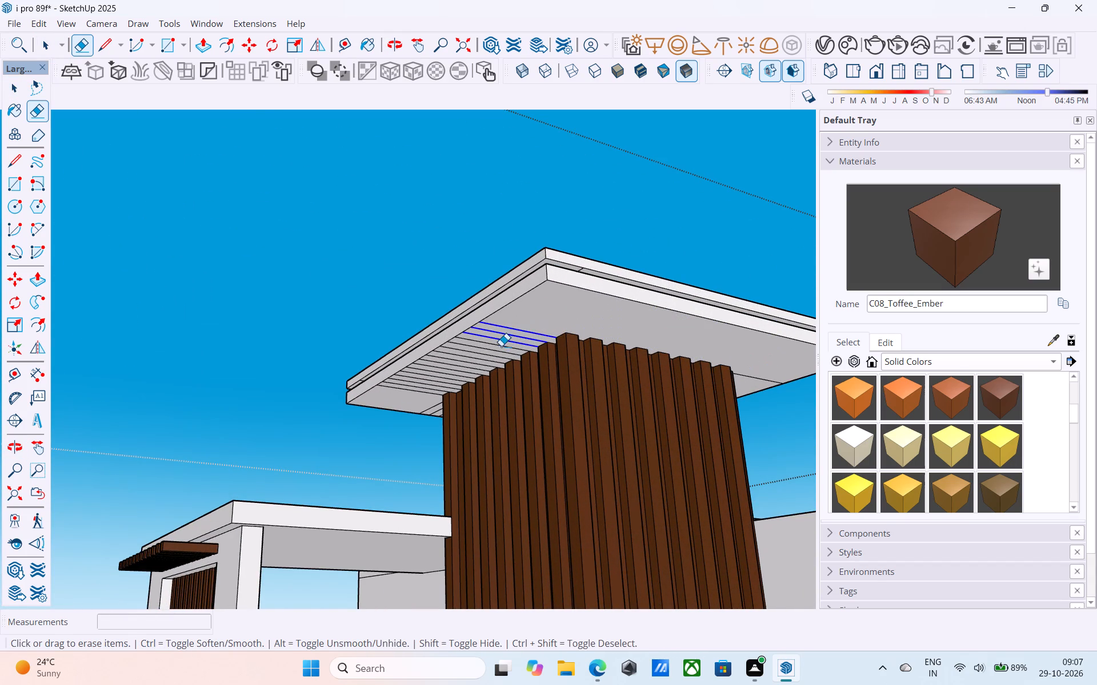
drag(501, 346, 410, 408)
drag(768, 375, 756, 393)
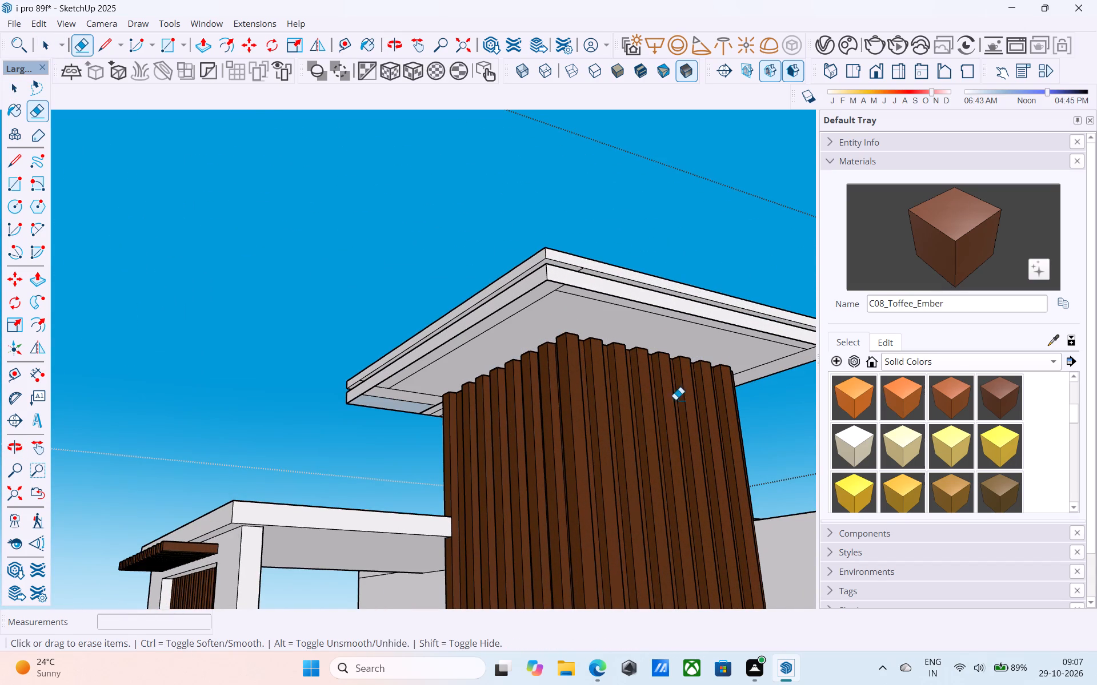
key(ctrl+z)
Erase the remaining parallel lines and the single leftover line on the underside of the taller block's lower roof slab.
middle_drag(473, 413, 589, 401)
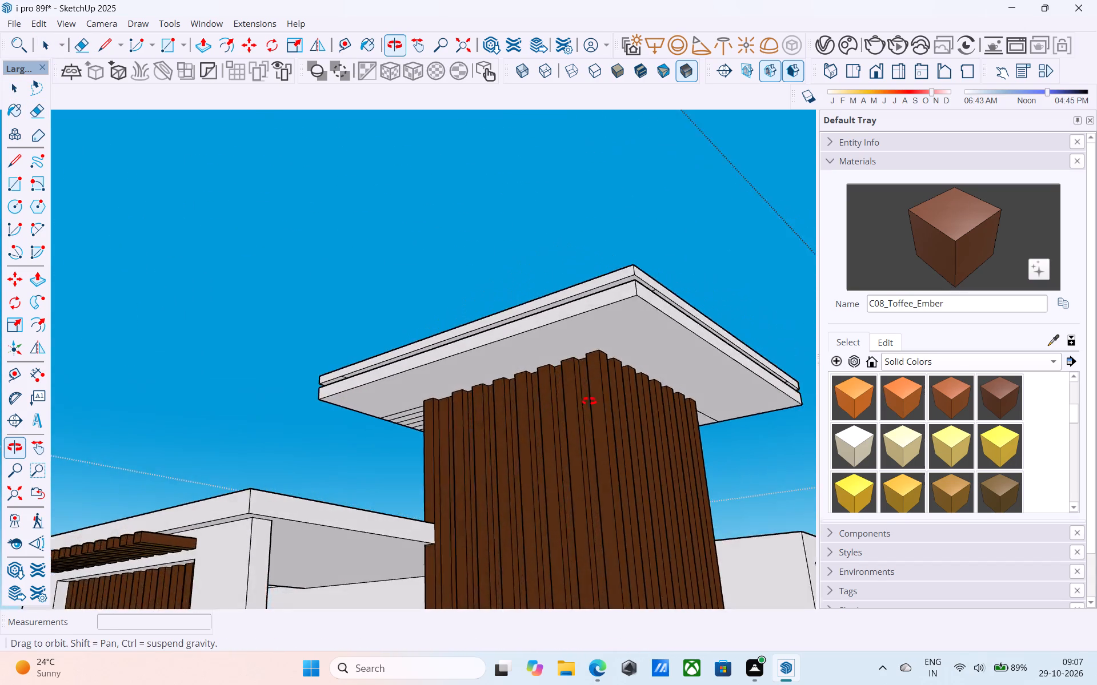
middle_drag(589, 401, 611, 402)
middle_drag(485, 406, 858, 454)
scroll(351, 428, up, 7)
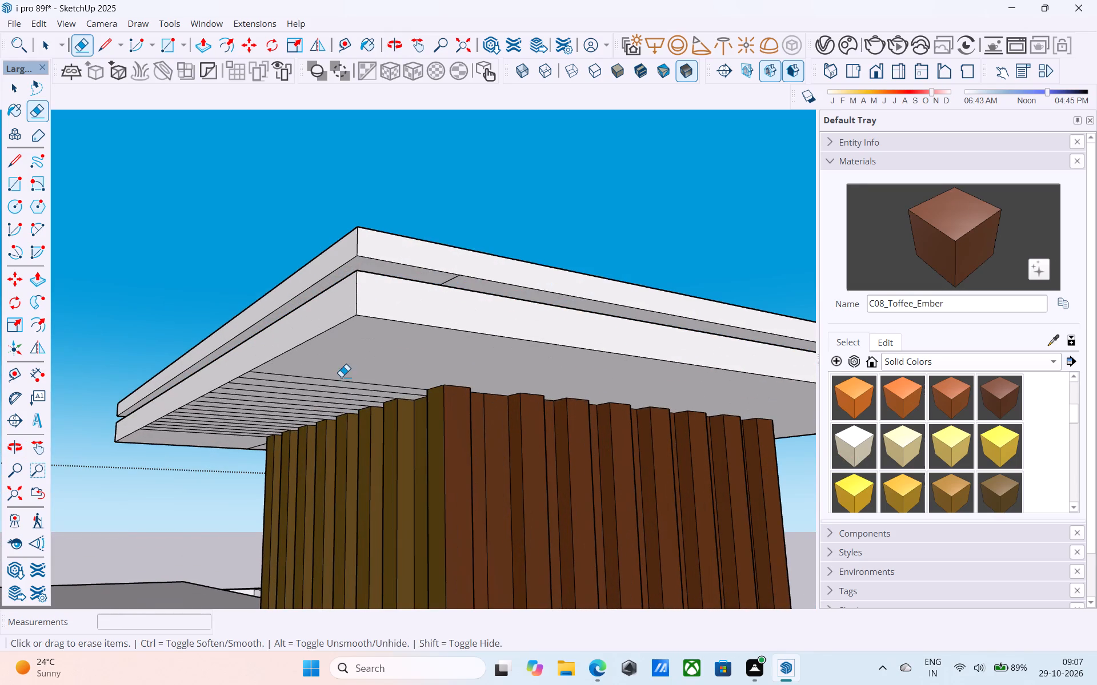
drag(341, 377, 211, 442)
middle_drag(218, 436, 686, 409)
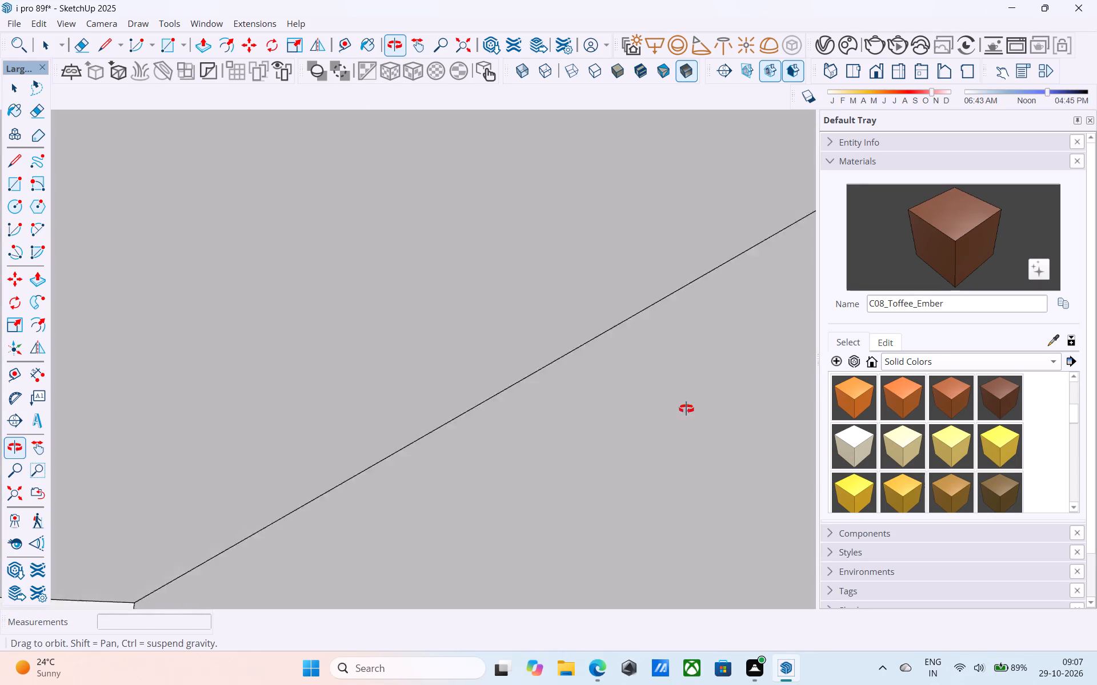
middle_drag(686, 409, 694, 461)
shift+middle_drag(196, 373, 463, 350)
scroll(461, 342, up, 3)
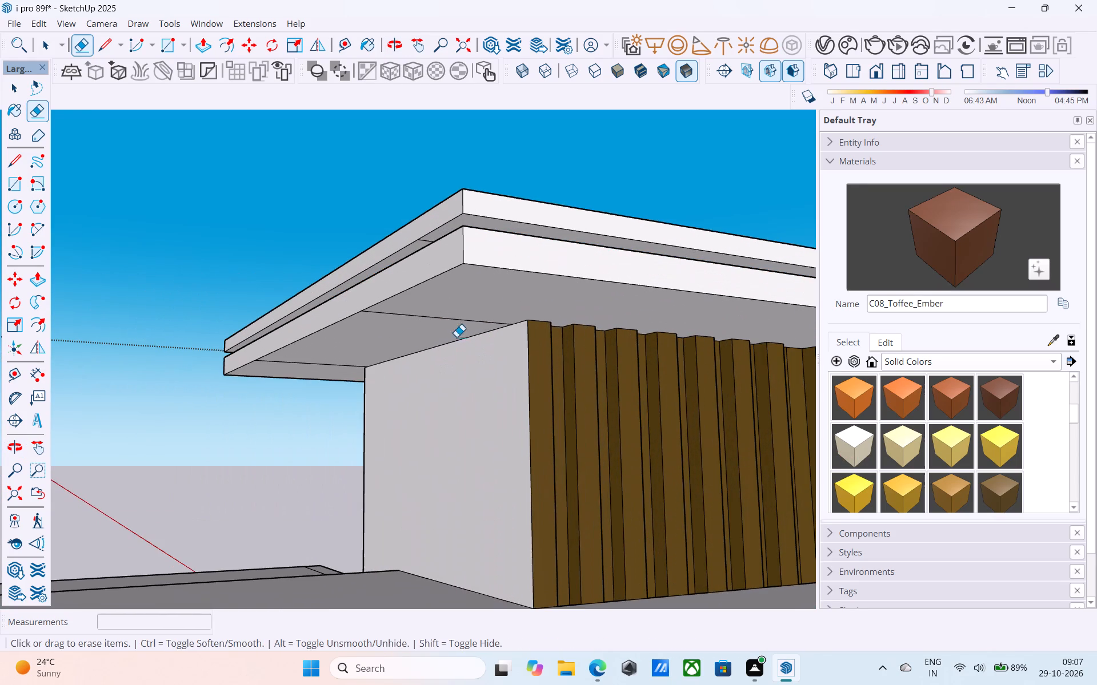
drag(435, 314, 398, 337)
drag(342, 354, 334, 366)
Erase the stray lines crossing the underside of the taller block's upper roof slab, in the gap between the two slabs.
scroll(421, 235, up, 9)
click(427, 242)
click(427, 240)
scroll(379, 273, down, 1)
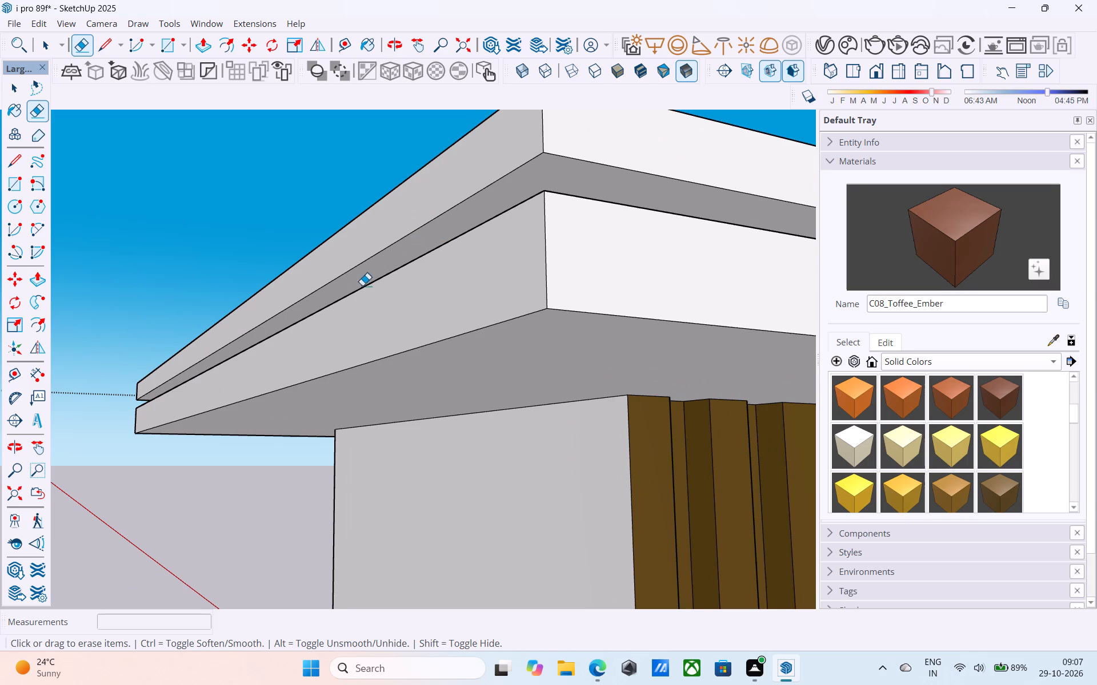
scroll(362, 285, down, 5)
middle_drag(395, 330, 716, 399)
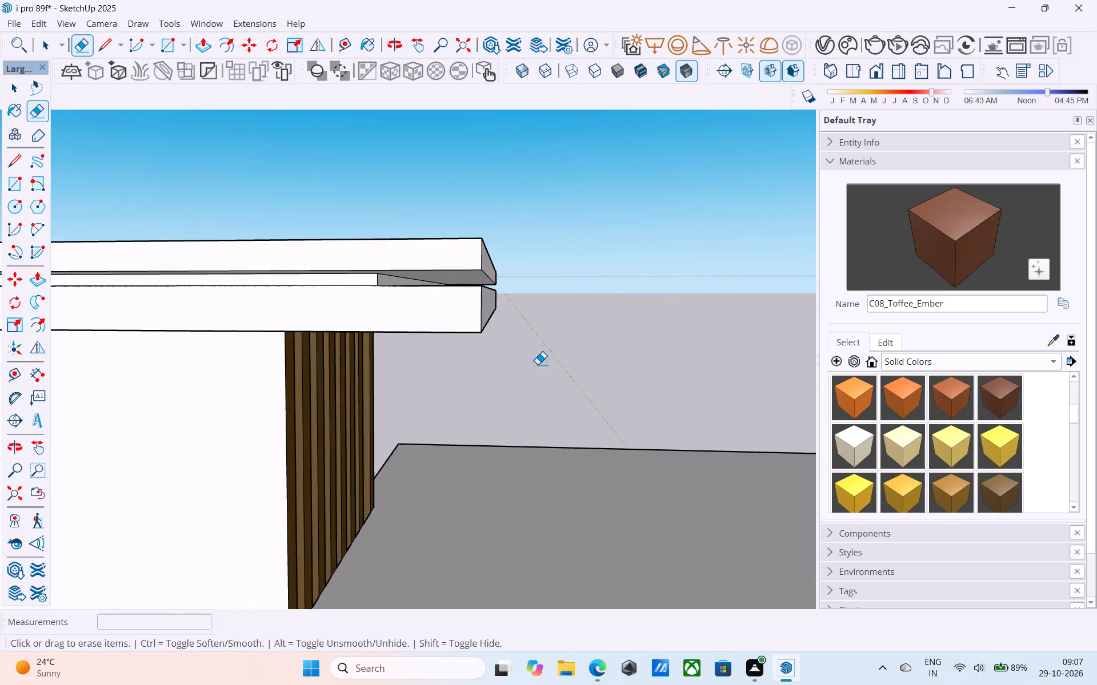
middle_drag(486, 376, 700, 357)
shift+middle_drag(680, 350, 574, 392)
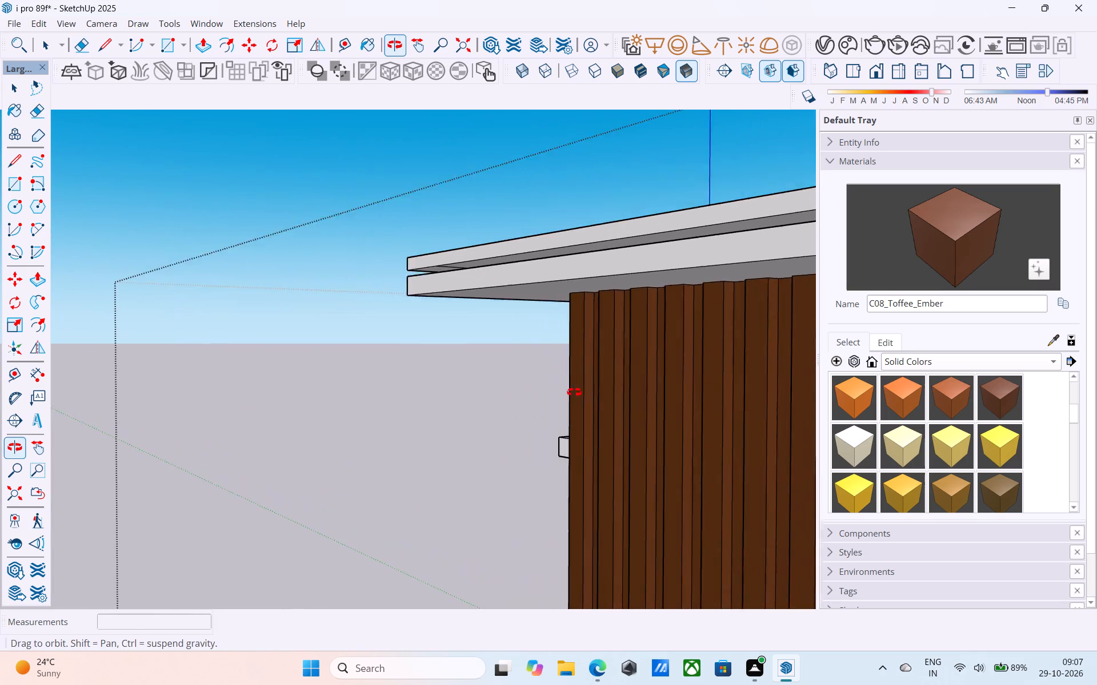
shift+middle_drag(574, 392, 576, 394)
scroll(460, 275, up, 17)
click(477, 268)
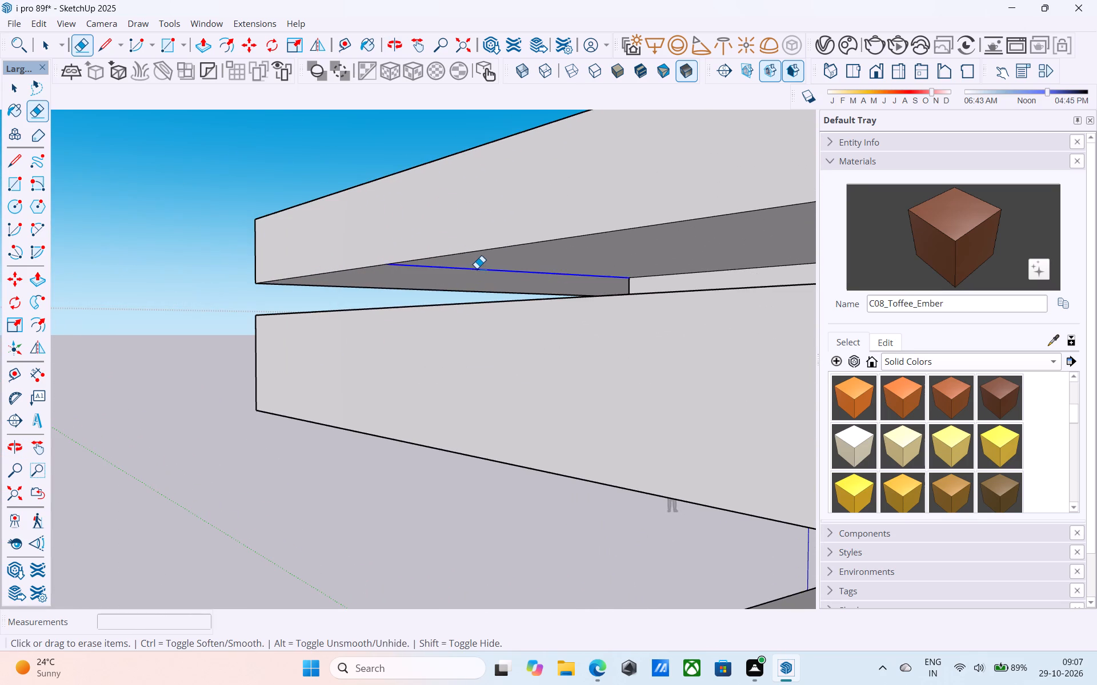
Examine the cleaned roof slabs, the timber cladding and the upper-floor framed recess from several sides of the house.
scroll(476, 268, down, 4)
middle_drag(548, 295, 828, 308)
scroll(406, 317, down, 8)
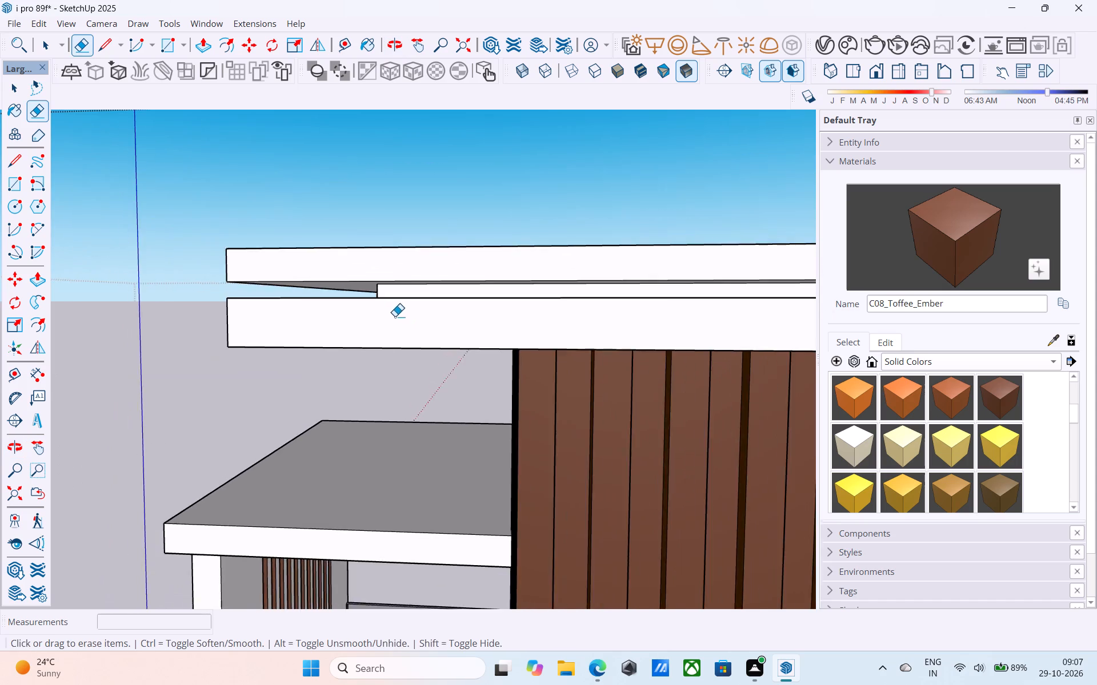
scroll(395, 316, down, 20)
scroll(395, 316, down, 2)
shift+middle_drag(517, 374, 476, 344)
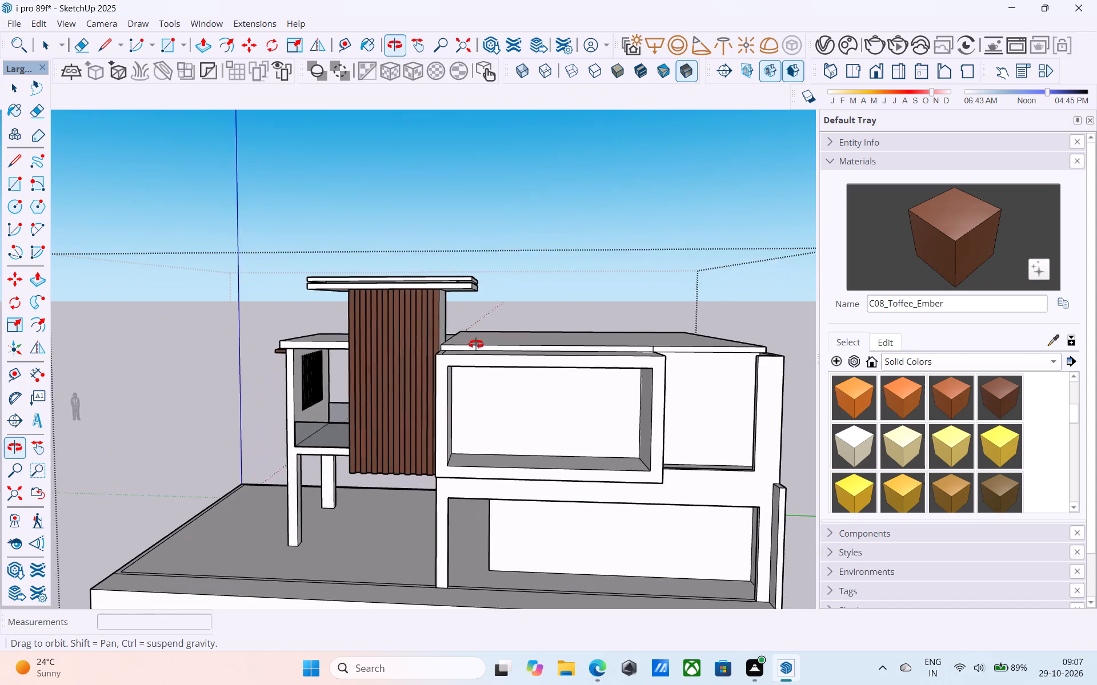
shift+middle_drag(476, 344, 674, 352)
key(space)
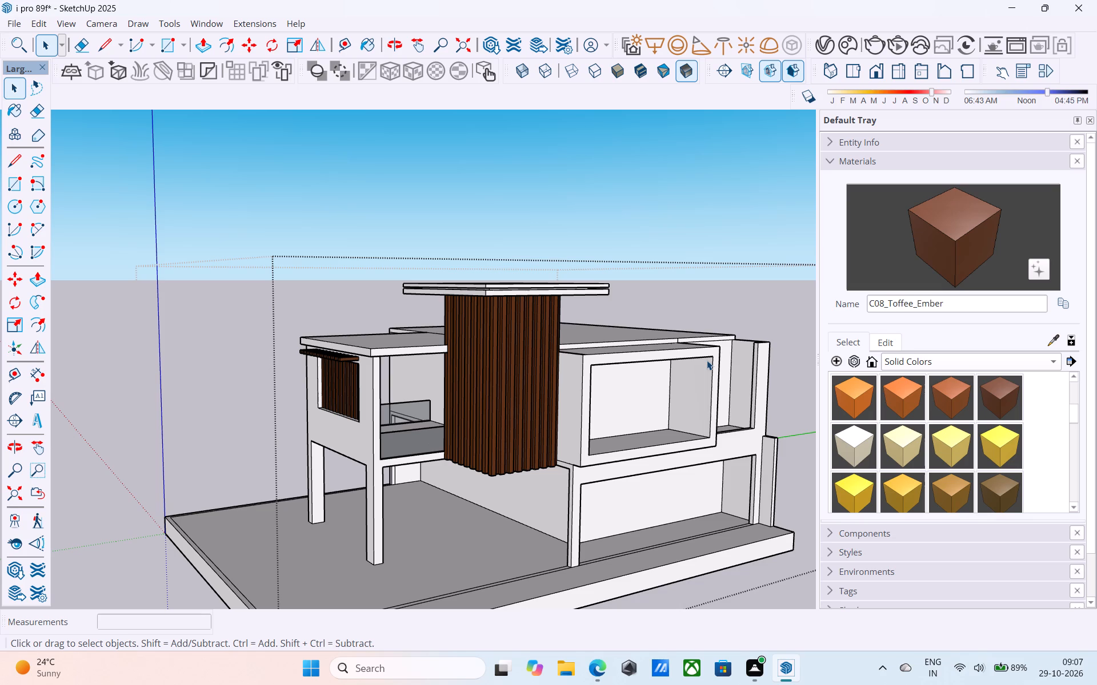
scroll(707, 360, up, 3)
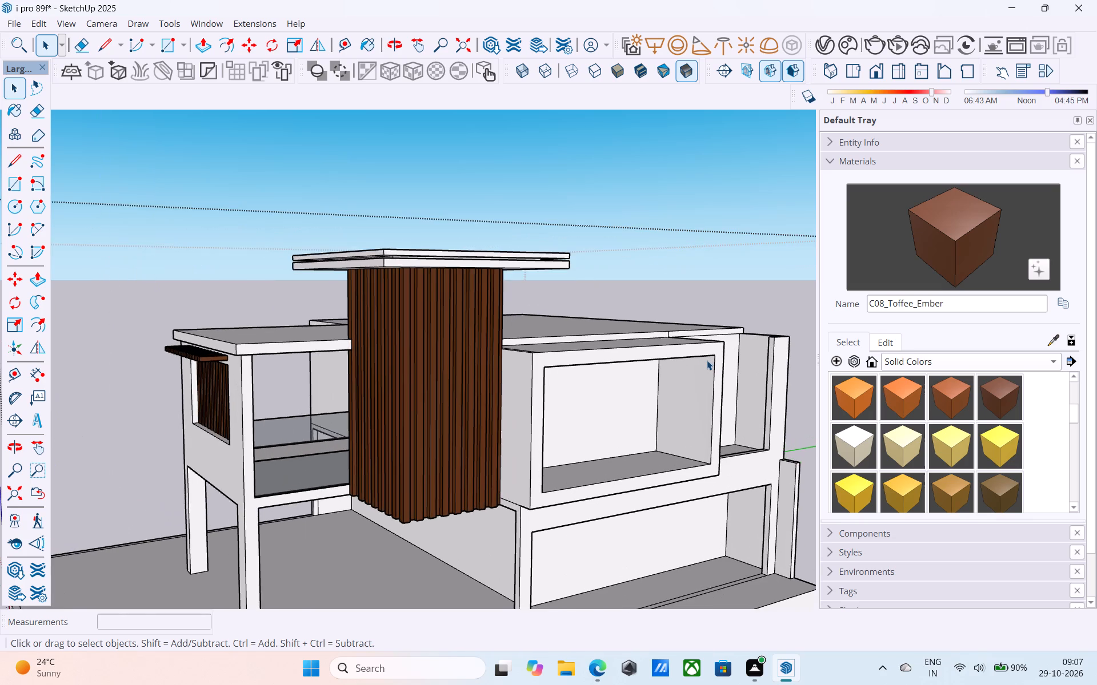
scroll(707, 360, down, 7)
middle_drag(696, 362, 671, 325)
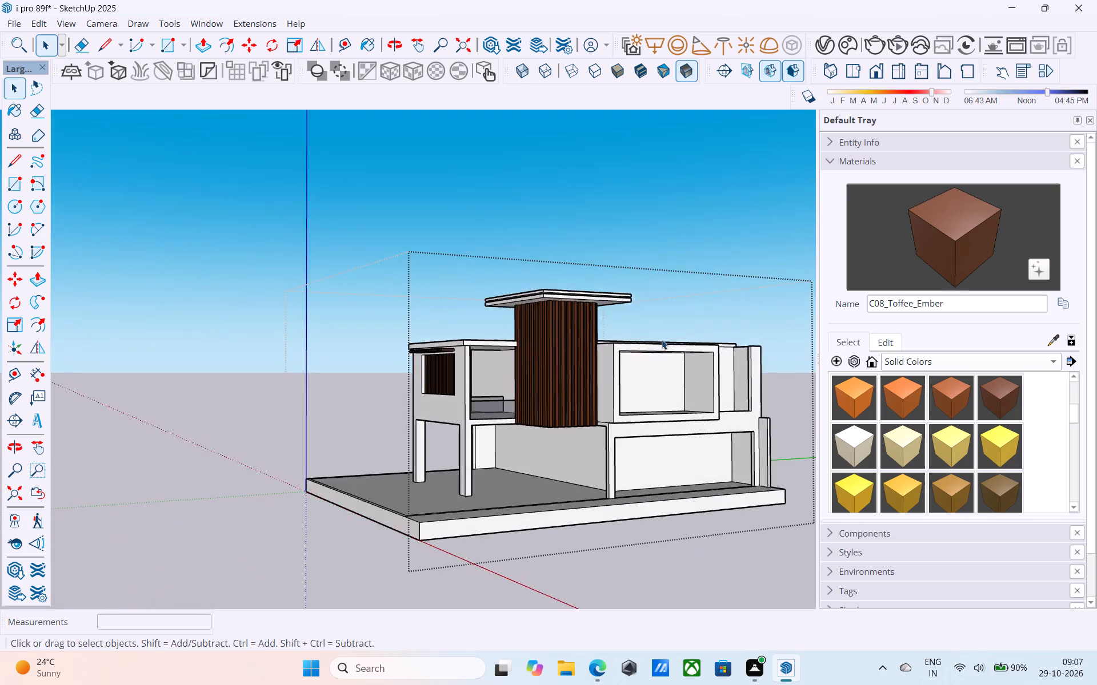
scroll(644, 373, up, 3)
middle_drag(642, 376, 572, 380)
scroll(641, 376, up, 1)
scroll(572, 380, down, 1)
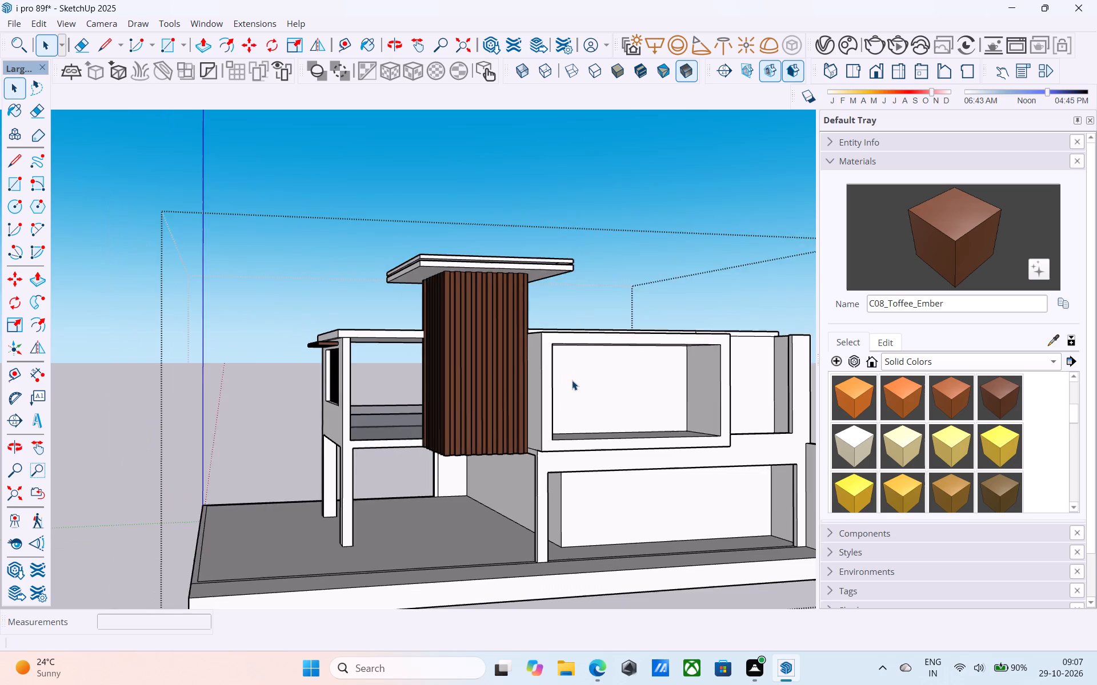
scroll(572, 380, down, 2)
middle_drag(572, 380, 586, 373)
Measure the height of the back corner edge inside the upper-floor framed recess beside the timber cladding.
scroll(628, 369, up, 6)
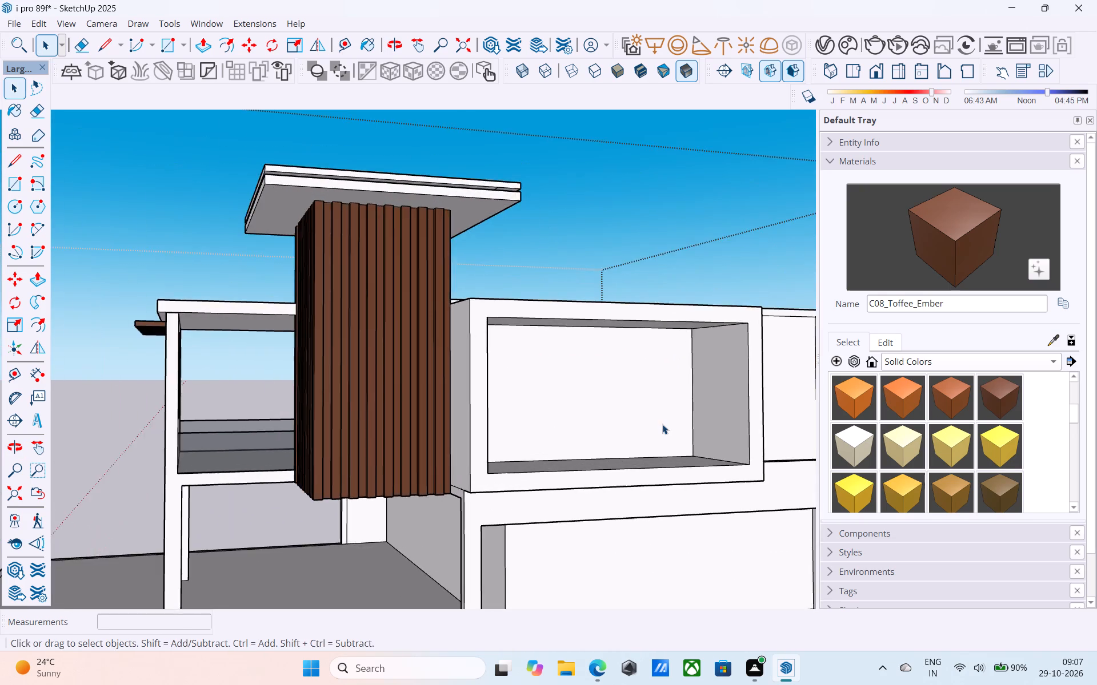
scroll(662, 424, up, 3)
key(l)
click(704, 465)
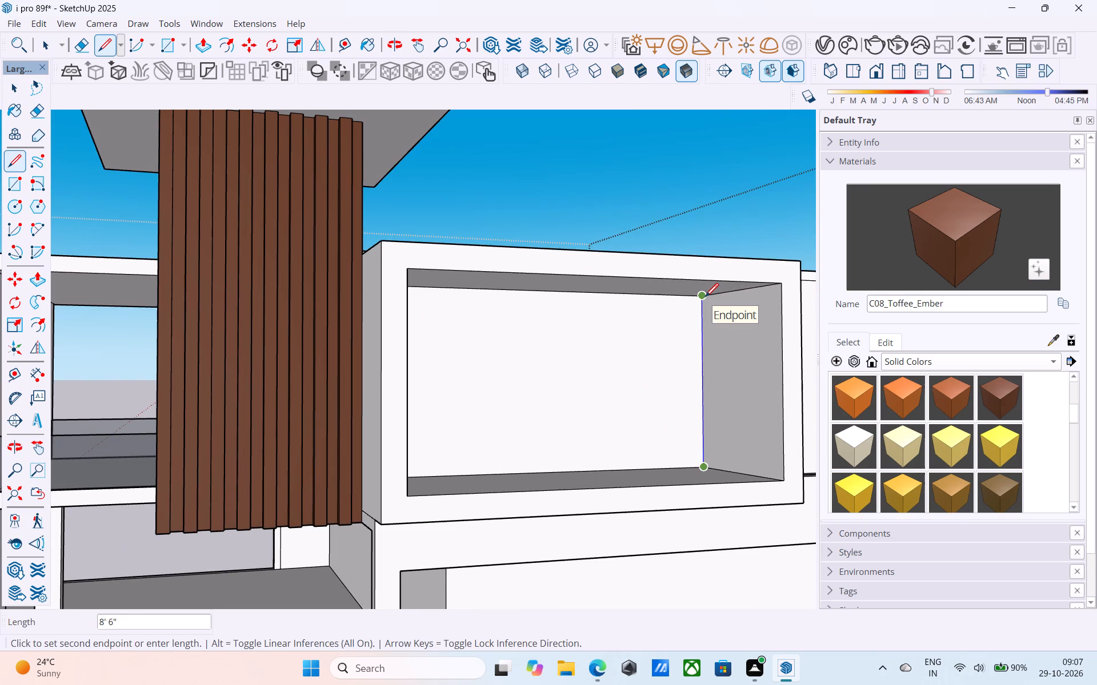
key(space)
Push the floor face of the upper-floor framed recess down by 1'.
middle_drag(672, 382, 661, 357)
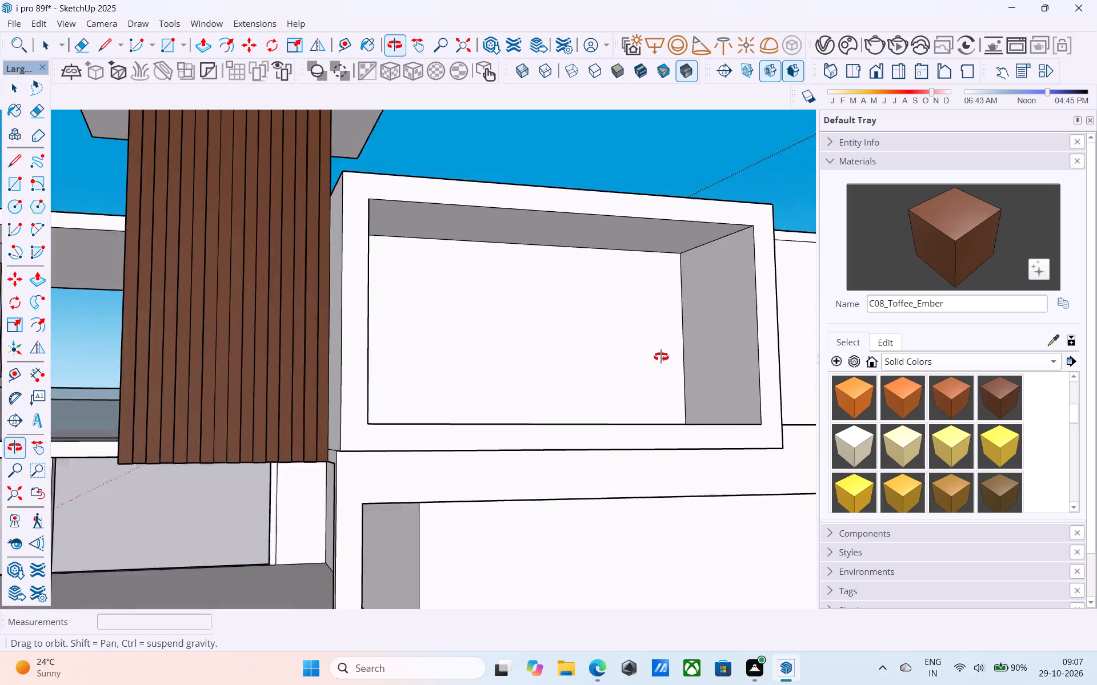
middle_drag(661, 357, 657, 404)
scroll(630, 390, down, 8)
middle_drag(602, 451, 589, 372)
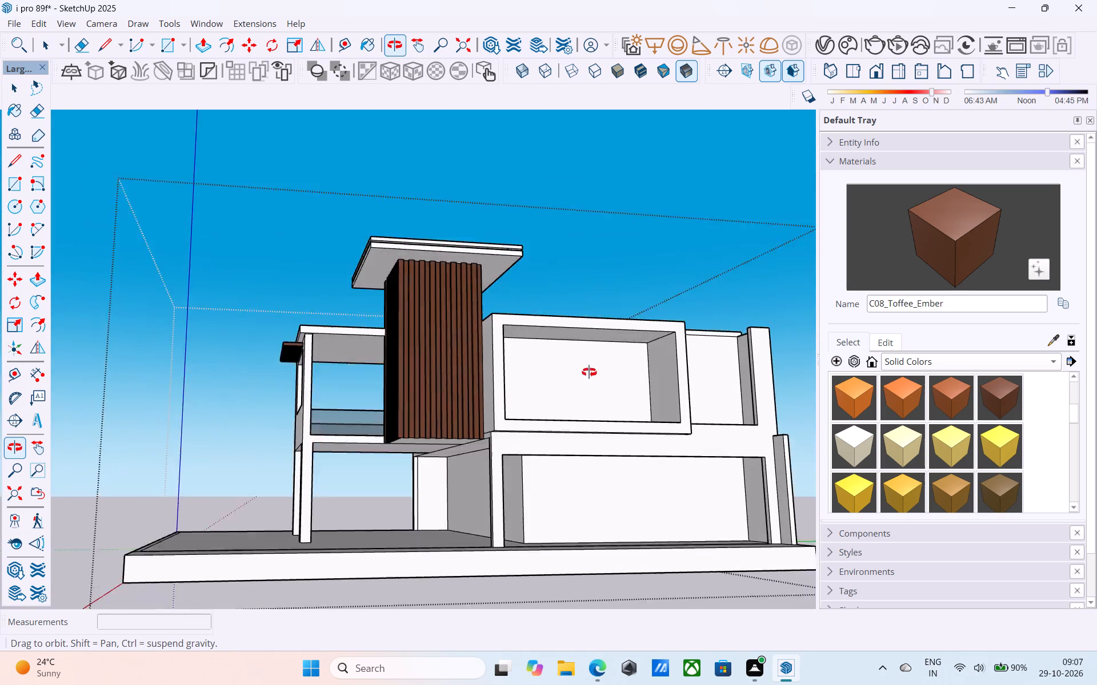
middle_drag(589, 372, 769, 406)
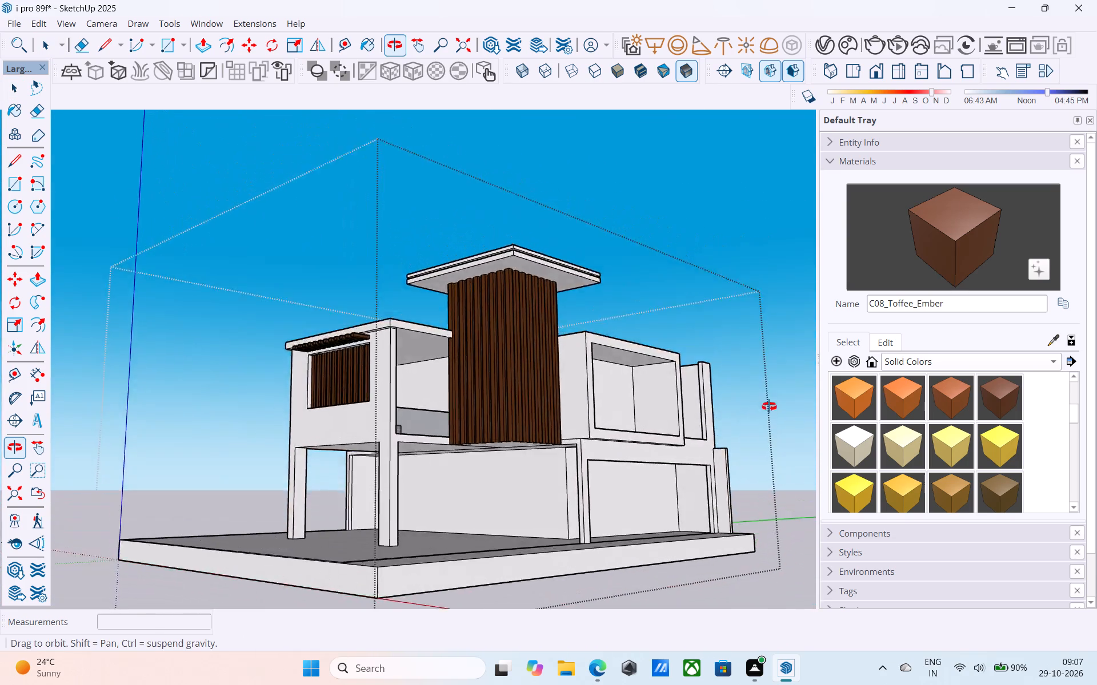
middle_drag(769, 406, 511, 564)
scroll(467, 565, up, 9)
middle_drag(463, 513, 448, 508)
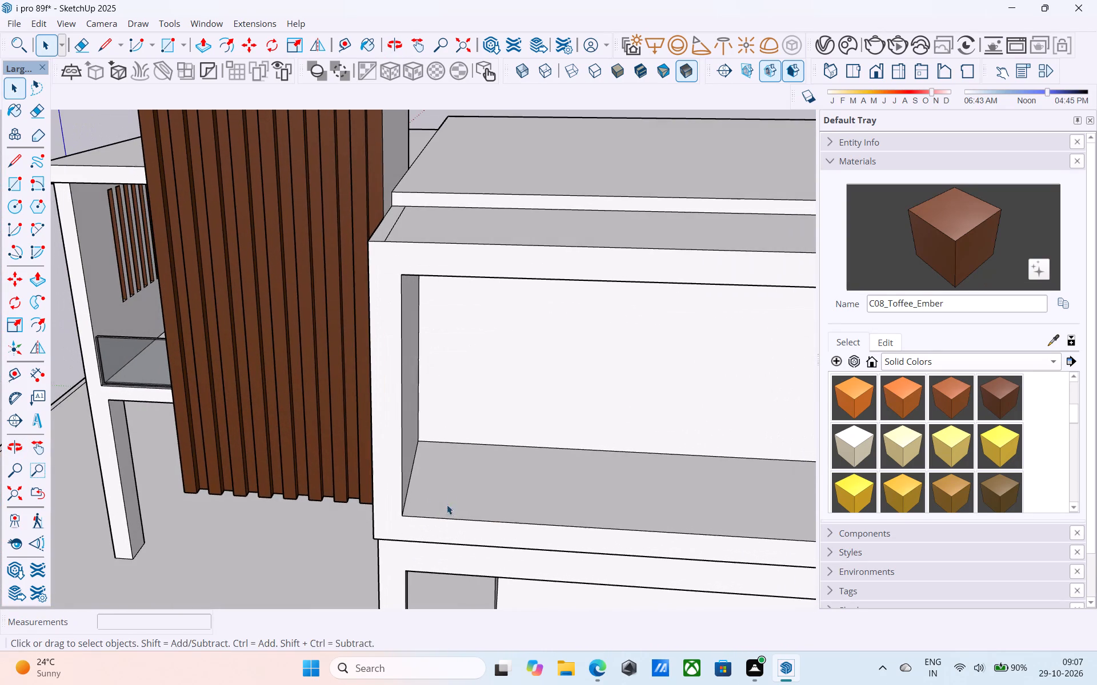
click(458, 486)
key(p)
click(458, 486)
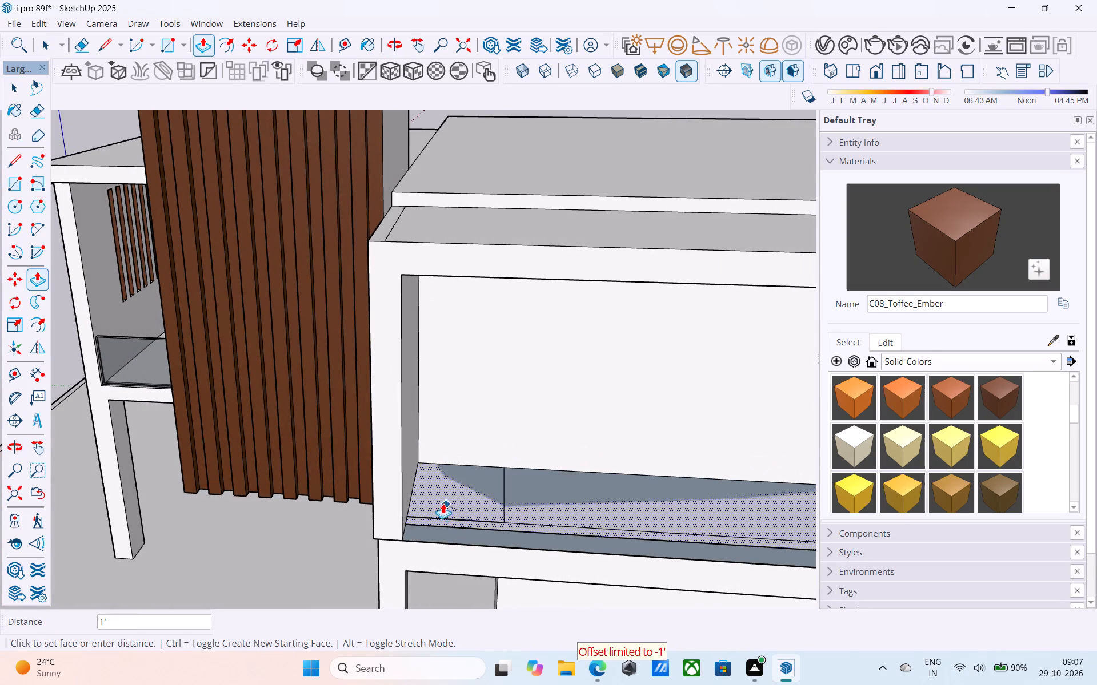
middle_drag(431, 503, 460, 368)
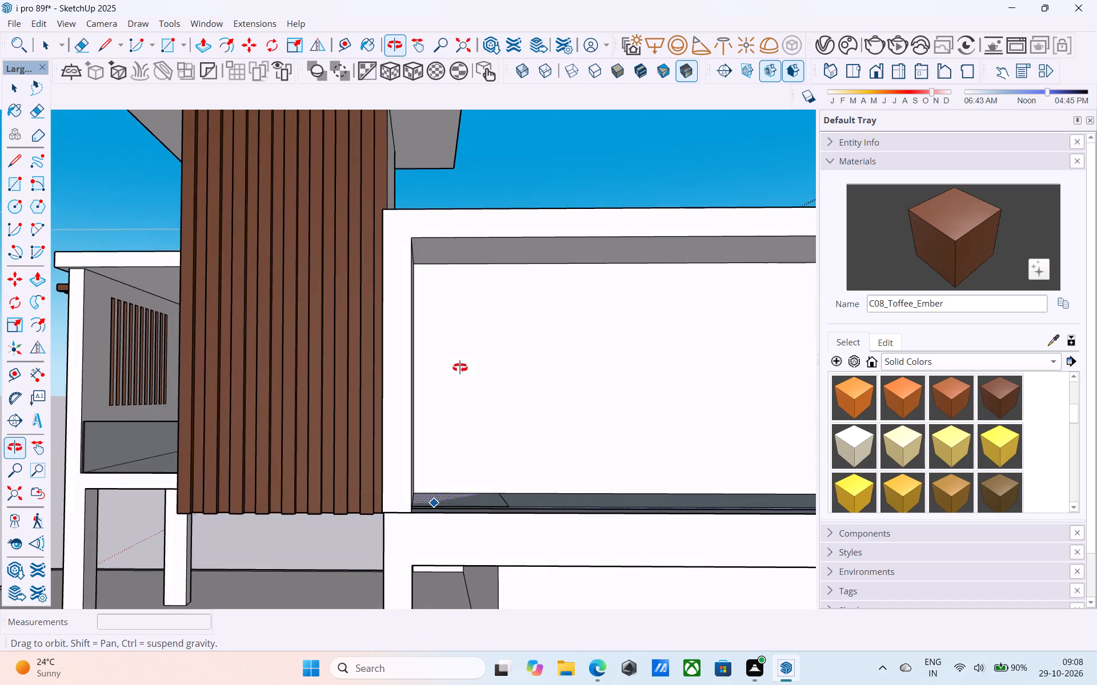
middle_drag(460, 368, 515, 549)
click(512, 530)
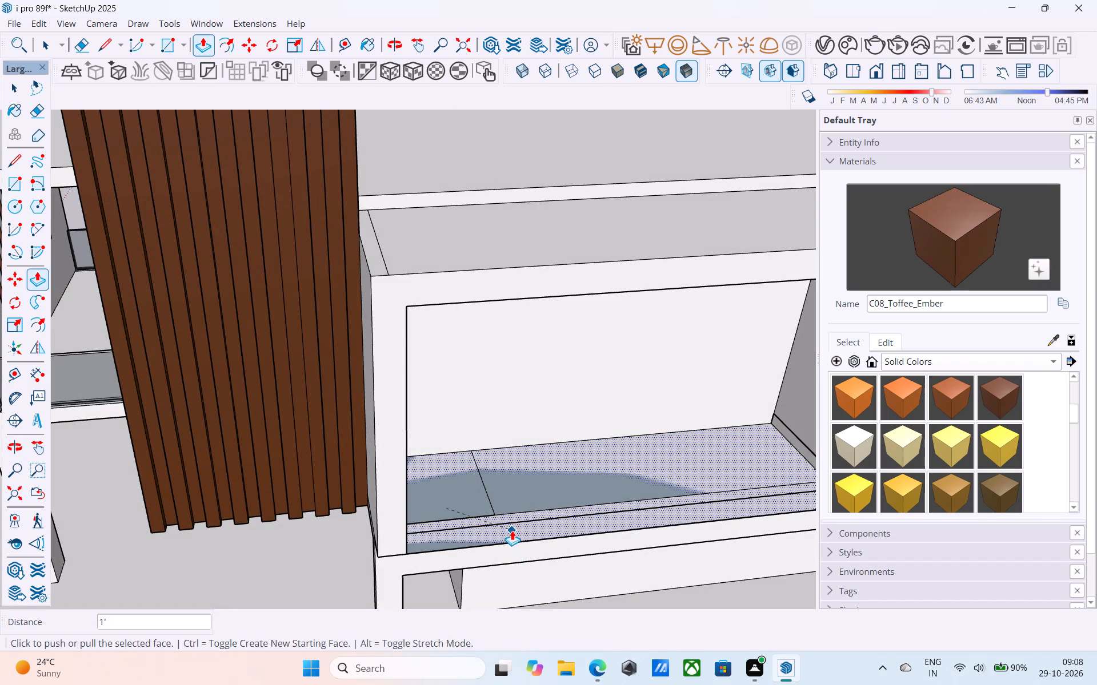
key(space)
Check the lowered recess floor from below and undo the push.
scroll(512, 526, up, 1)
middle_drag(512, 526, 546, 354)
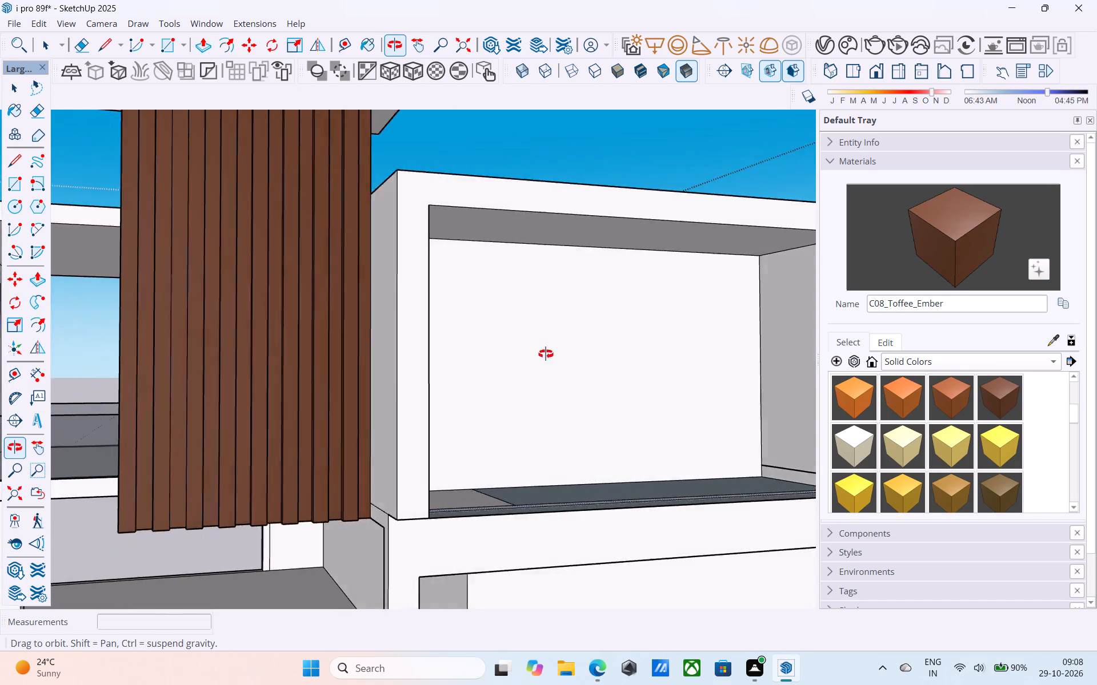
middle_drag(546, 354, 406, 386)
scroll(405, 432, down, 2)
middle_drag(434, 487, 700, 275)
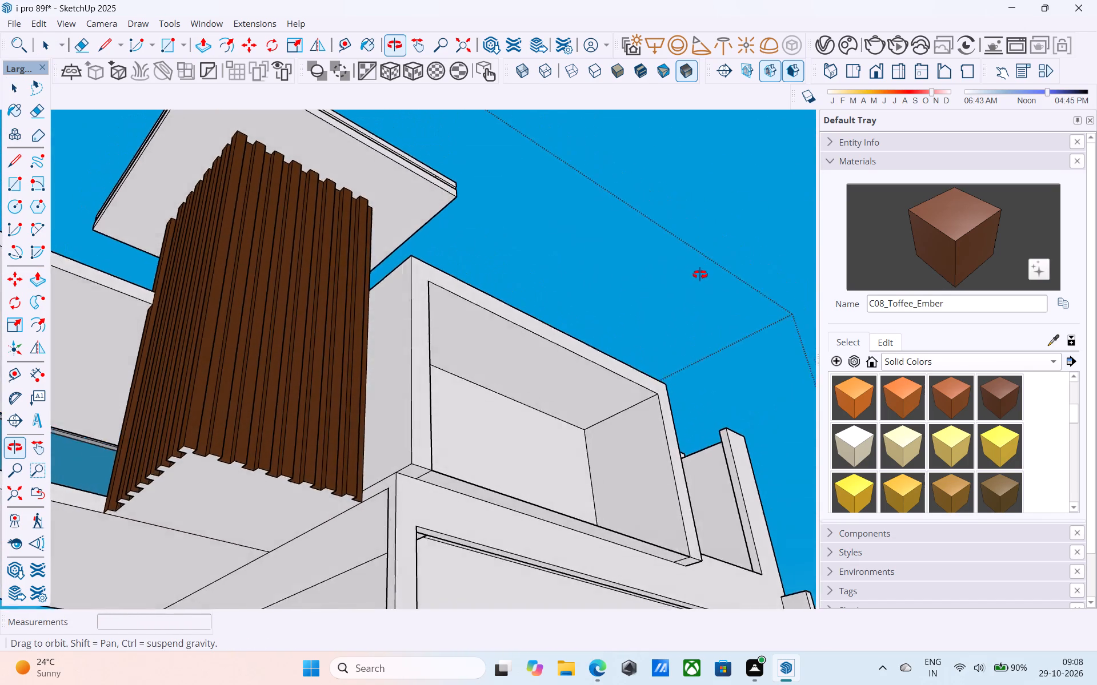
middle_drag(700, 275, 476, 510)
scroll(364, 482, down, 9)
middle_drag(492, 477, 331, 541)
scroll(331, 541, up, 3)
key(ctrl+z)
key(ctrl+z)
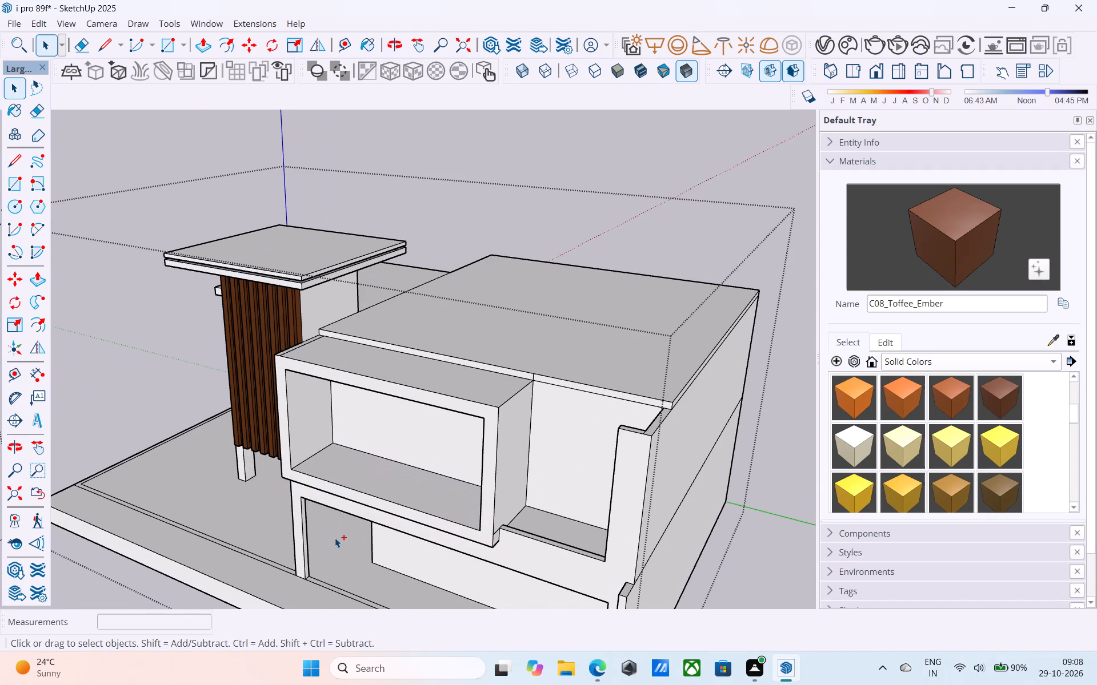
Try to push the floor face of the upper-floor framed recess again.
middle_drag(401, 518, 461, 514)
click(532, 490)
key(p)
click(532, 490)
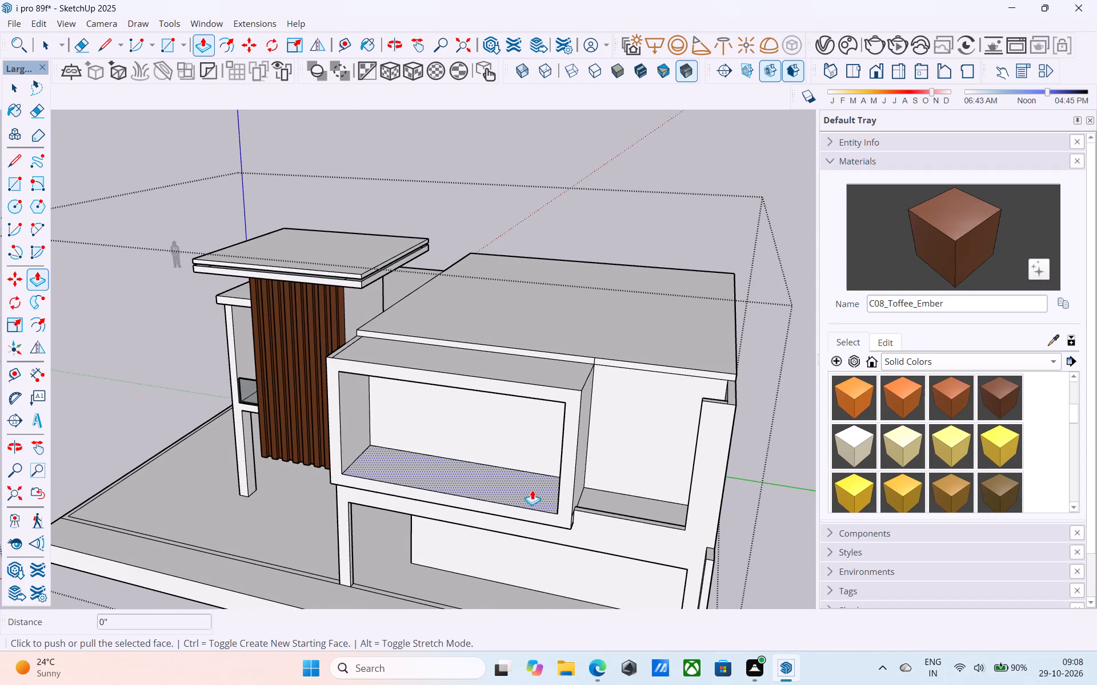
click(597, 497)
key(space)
Offset the outline of the upper-floor recess's floor face inward by 6".
middle_drag(556, 484, 652, 468)
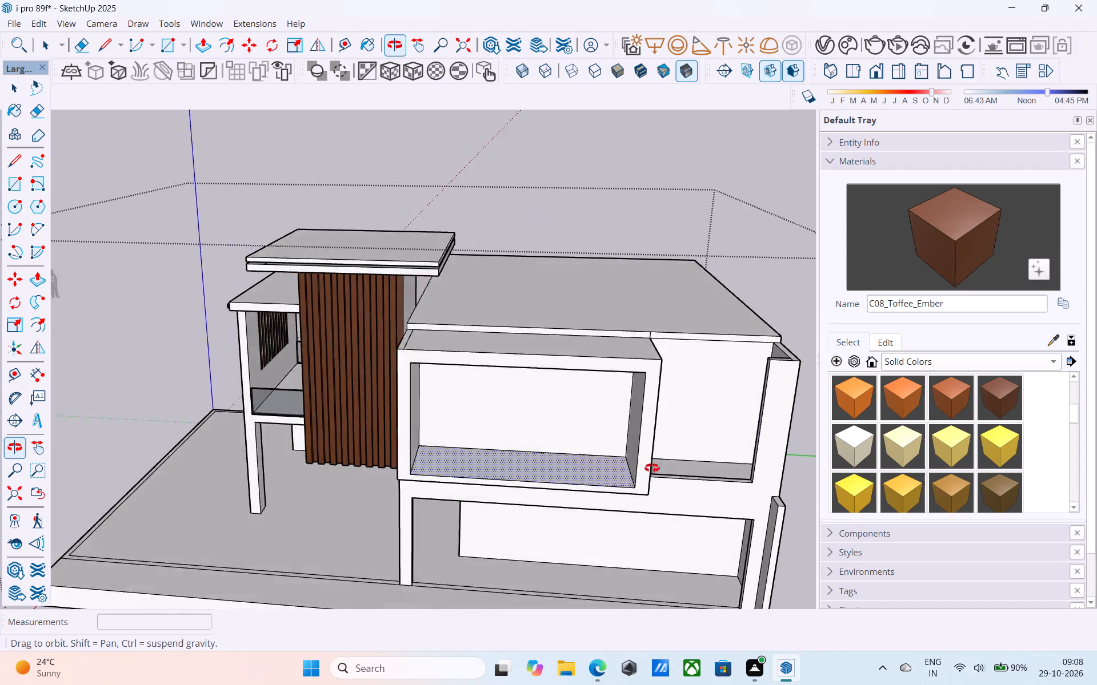
middle_drag(652, 468, 570, 441)
scroll(570, 437, up, 5)
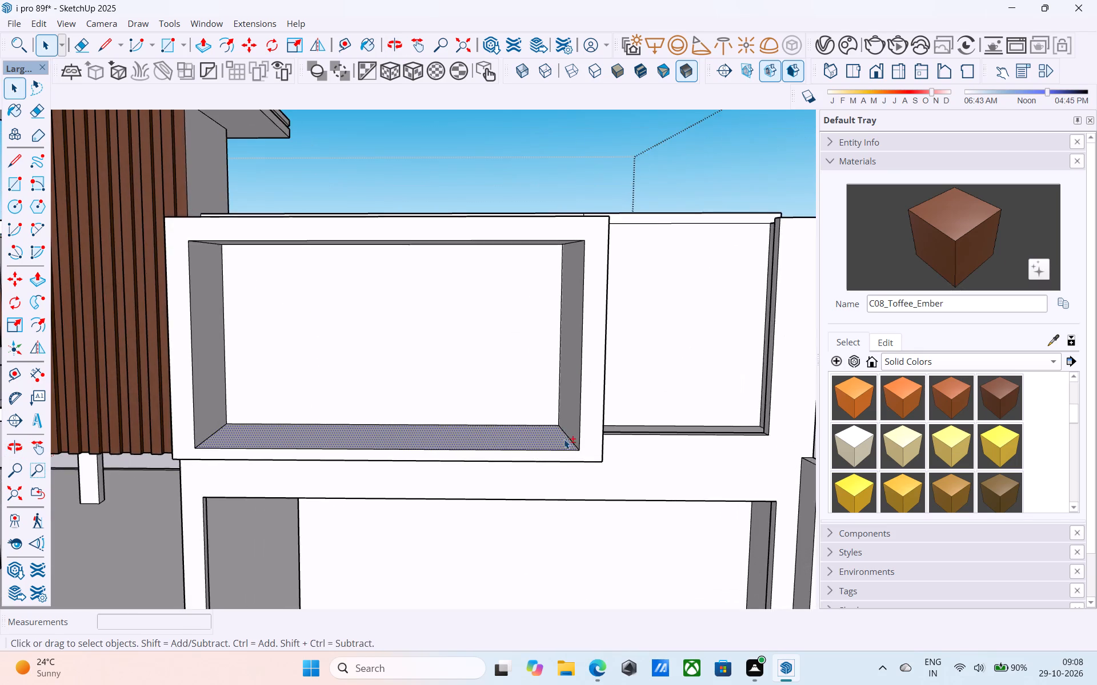
shift+middle_drag(564, 439, 598, 502)
middle_drag(578, 538, 541, 455)
click(518, 458)
scroll(518, 458, up, 3)
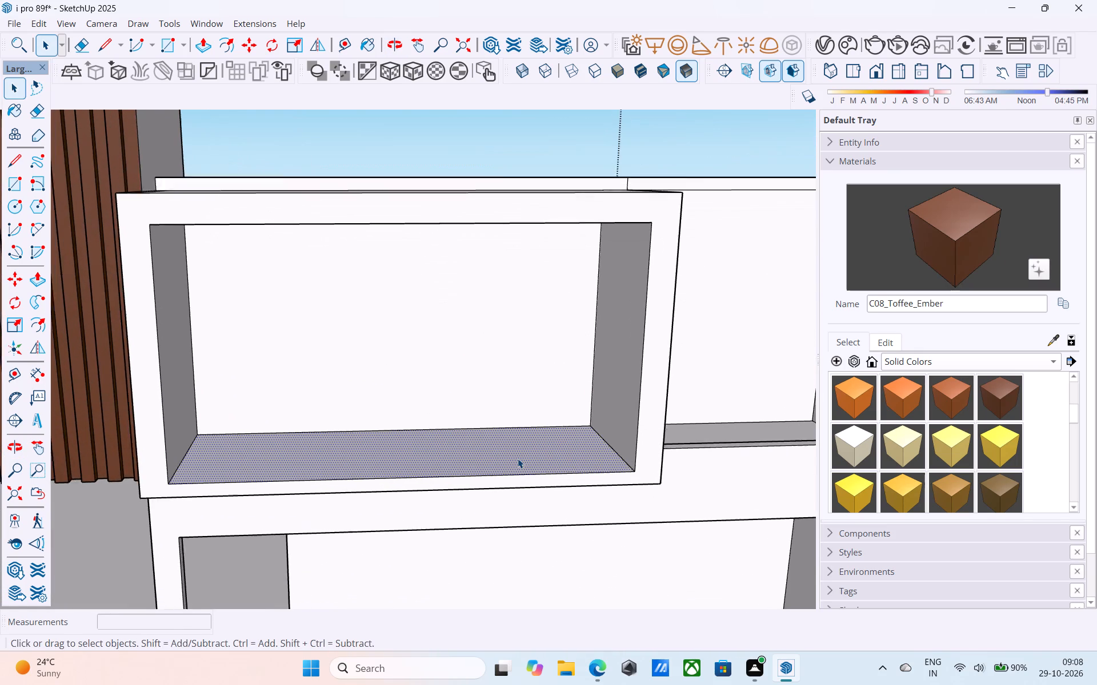
key(f)
click(518, 458)
key(6)
key(shift+quotedbl)
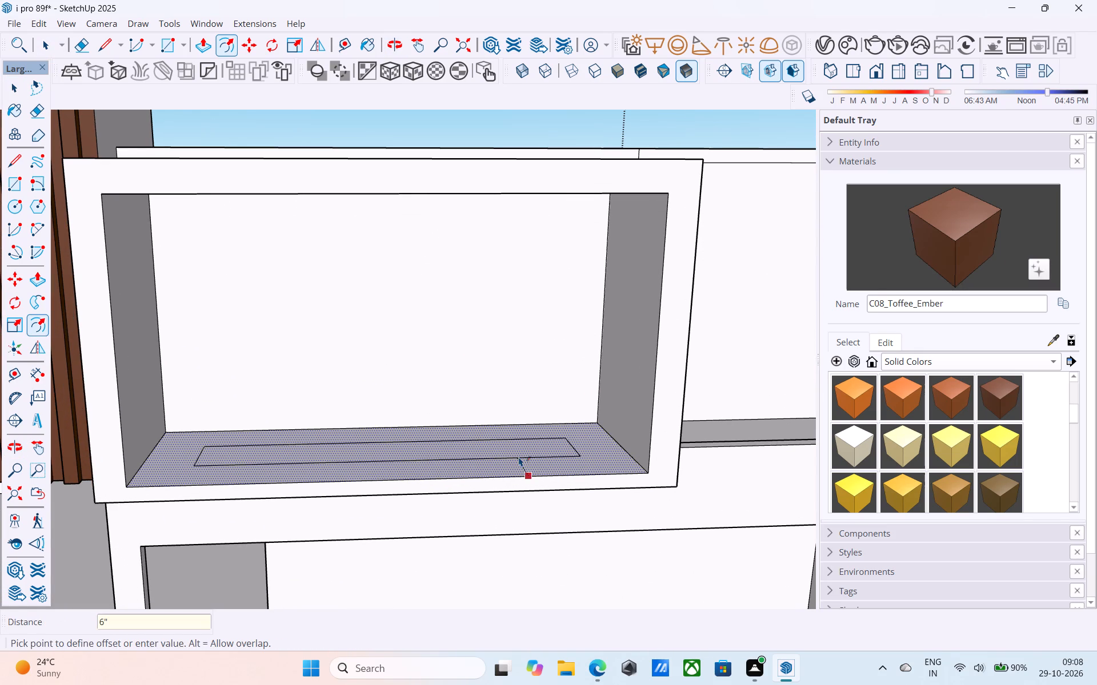
key(Return)
key(space)
Draw 6" lines from both front corners of the offset outline to the recess's side walls, separating a front floor strip.
text(l)
middle_drag(519, 457, 538, 515)
scroll(519, 466, down, 1)
scroll(579, 490, up, 2)
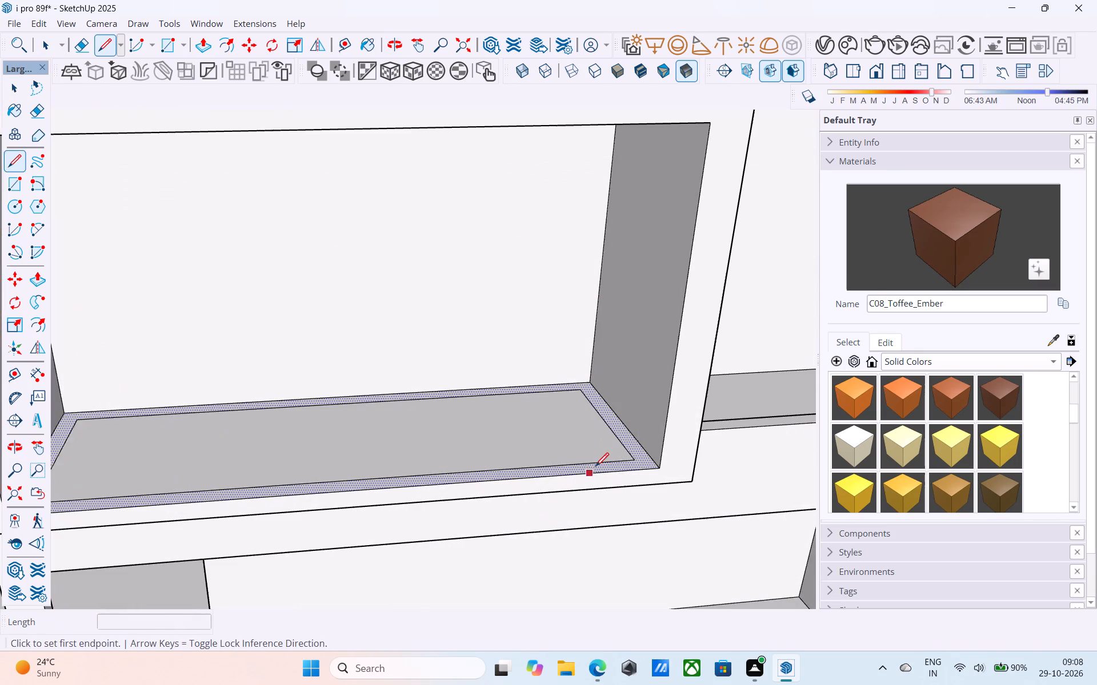
scroll(595, 468, up, 2)
click(637, 458)
click(654, 459)
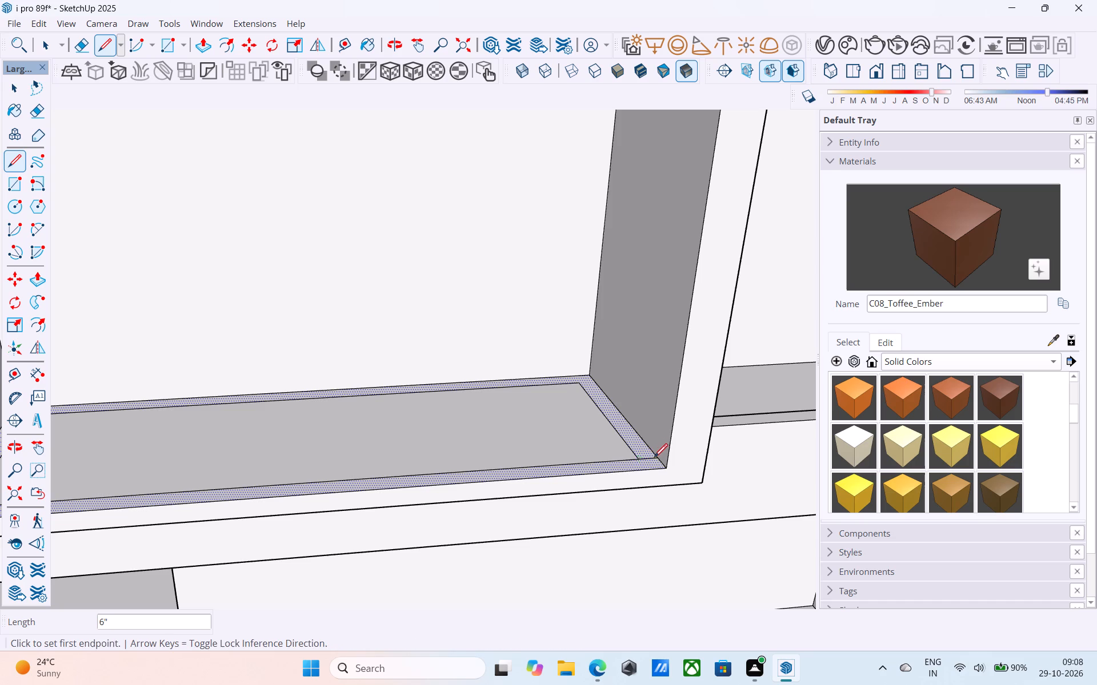
scroll(643, 452, down, 4)
shift+middle_drag(451, 440, 628, 436)
scroll(363, 474, up, 5)
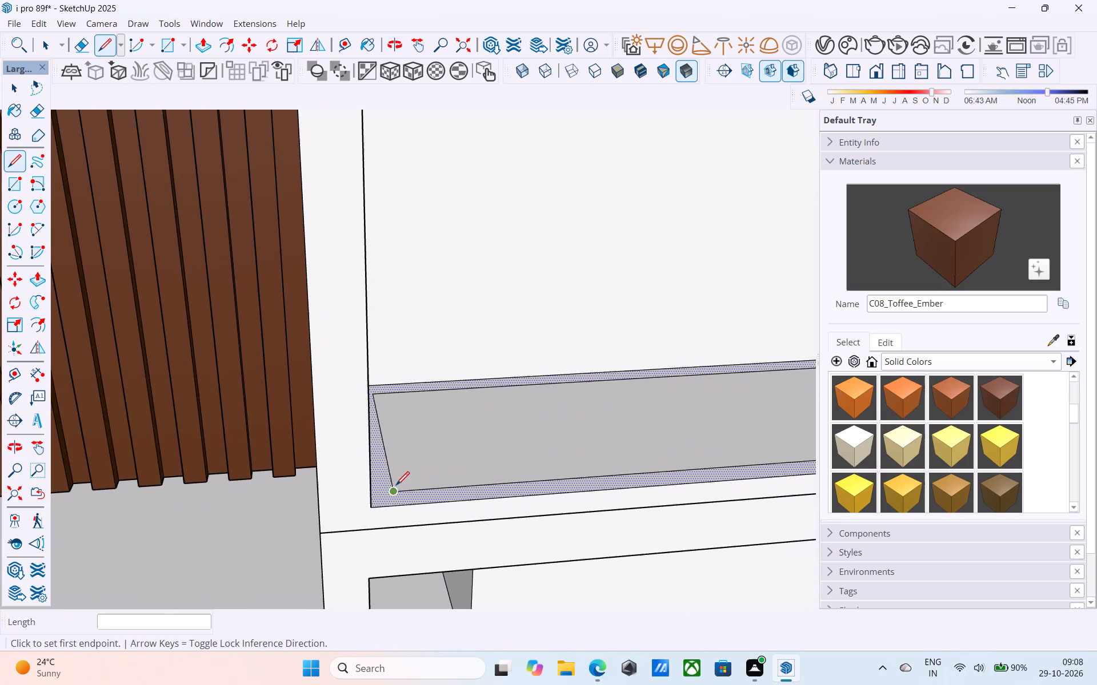
click(395, 487)
middle_drag(393, 487, 307, 486)
click(356, 483)
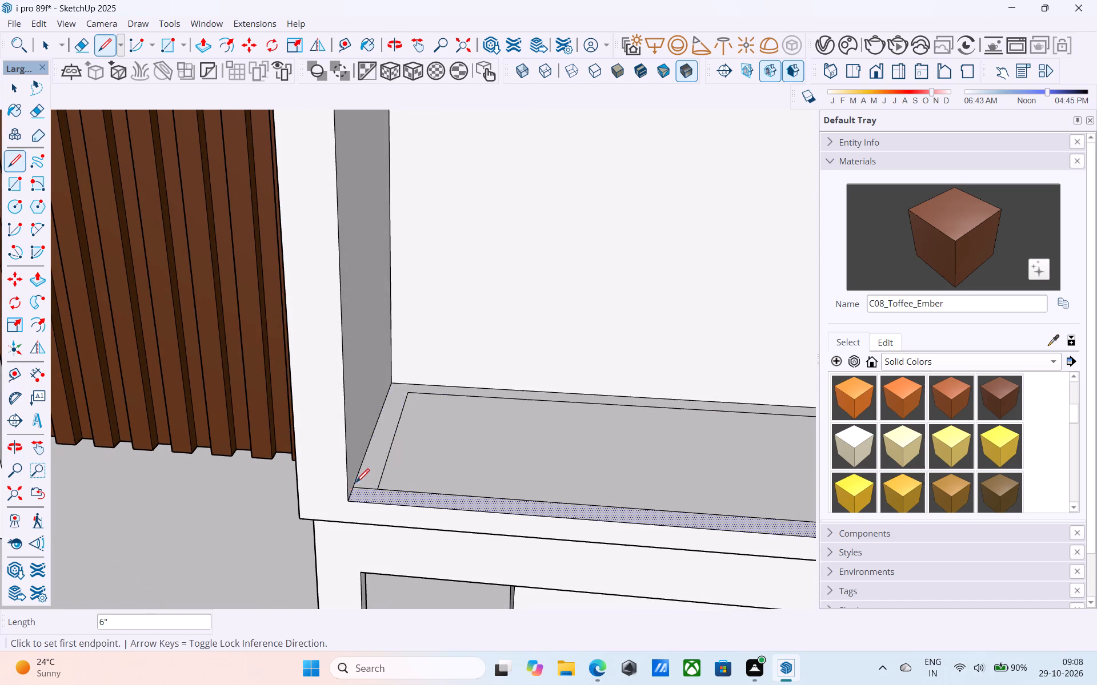
Erase the offset line along the recess floor's side nearest the timber cladding.
shift+middle_drag(513, 439, 359, 442)
key(space)
key(e)
drag(279, 417, 267, 410)
key(space)
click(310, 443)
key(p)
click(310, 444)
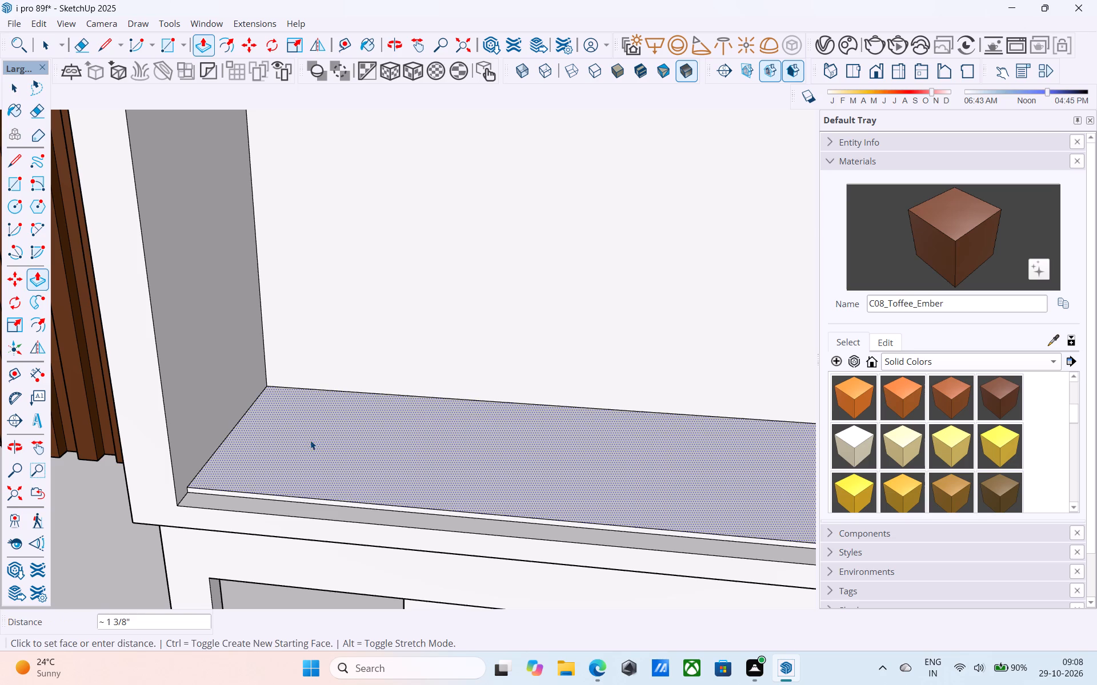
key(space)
Pull the front strip of the upper-floor recess's floor up by 1'.
click(305, 506)
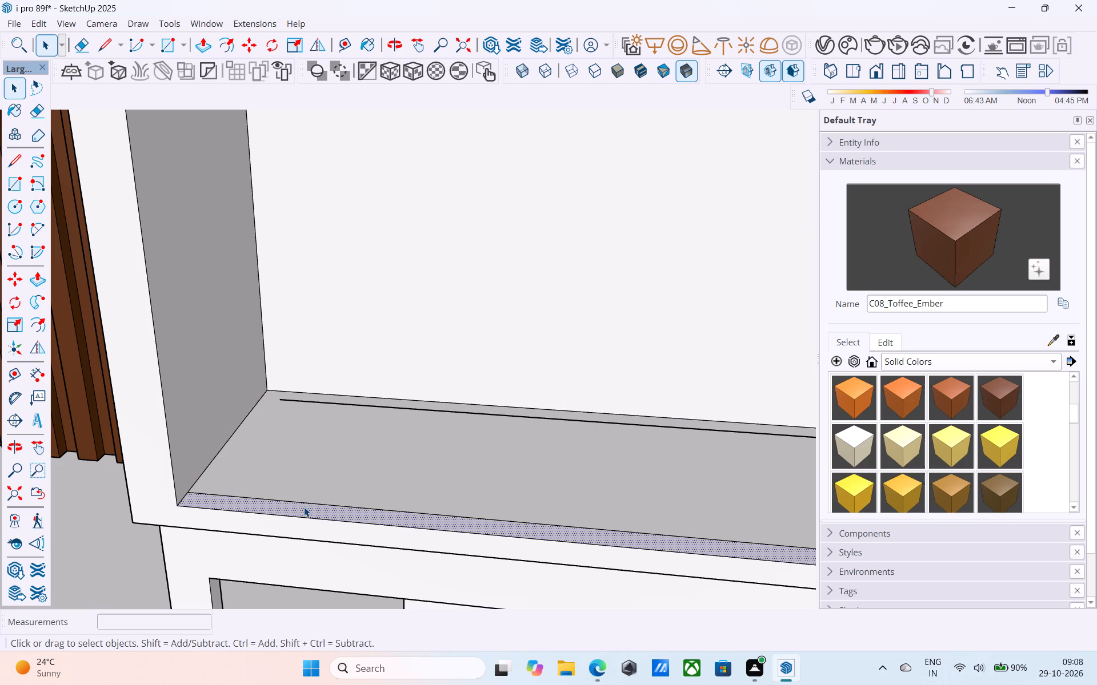
key(p)
click(304, 507)
text(1')
key(Return)
key(space)
Push the top face of the raised front strip down by 6".
scroll(304, 501, down, 3)
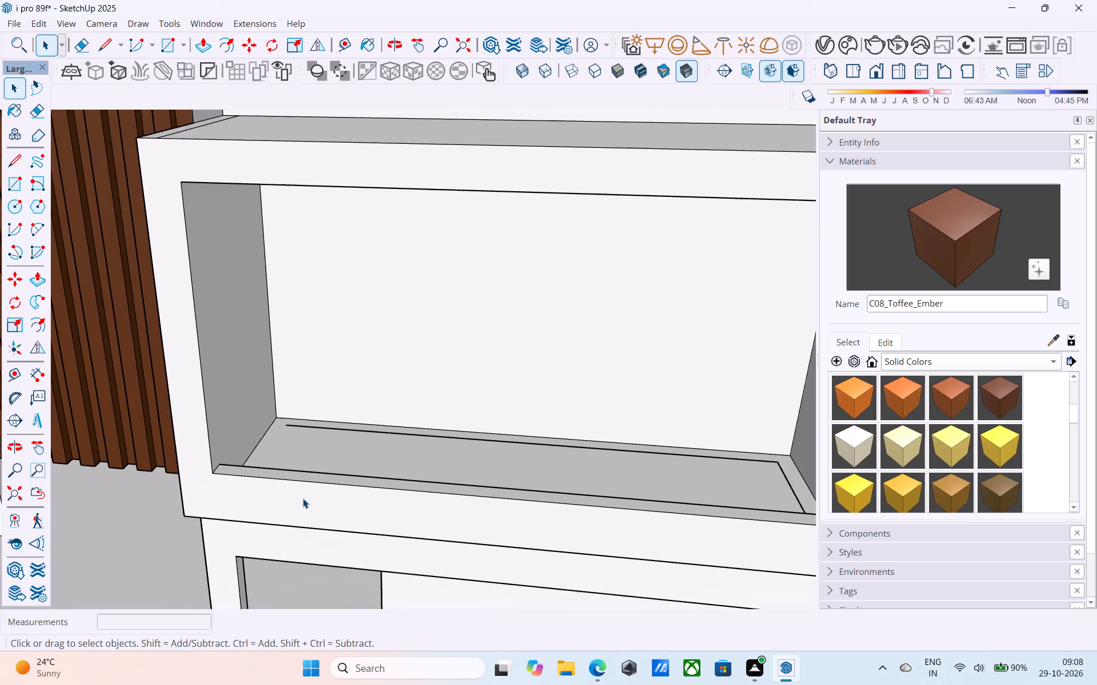
scroll(303, 498, down, 9)
shift+middle_drag(348, 474, 361, 439)
shift+middle_drag(531, 434, 462, 464)
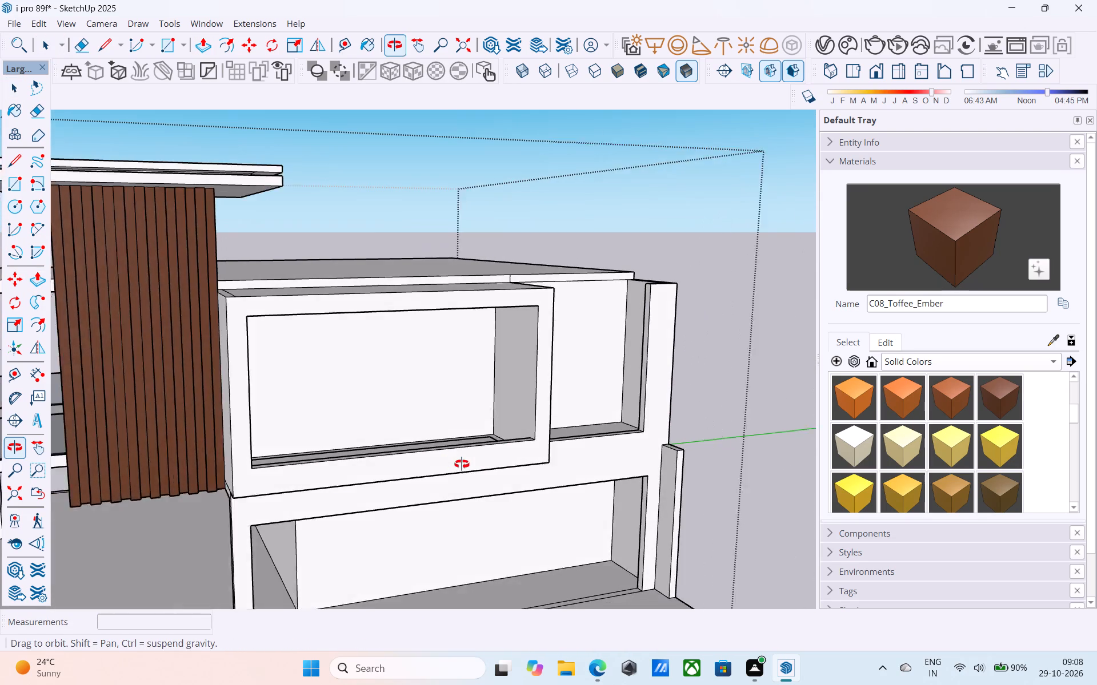
shift+middle_drag(462, 464, 470, 464)
shift+middle_drag(490, 452, 461, 458)
scroll(425, 484, up, 5)
middle_drag(421, 476, 453, 512)
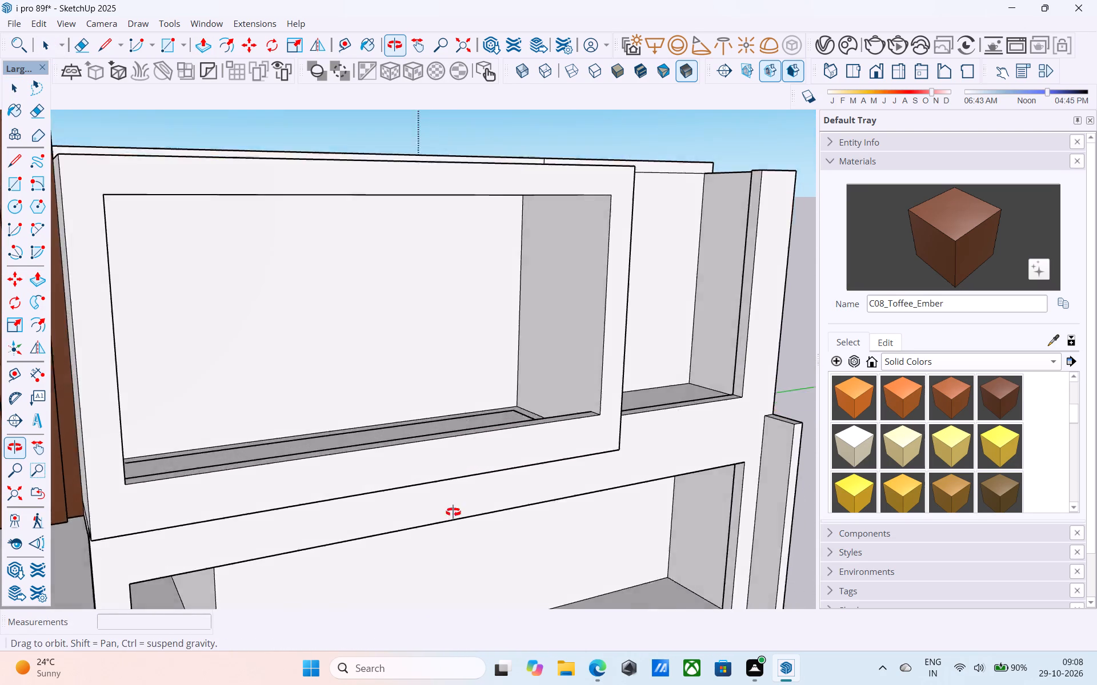
middle_drag(453, 512, 590, 532)
scroll(491, 458, up, 3)
click(453, 402)
scroll(453, 402, up, 2)
key(p)
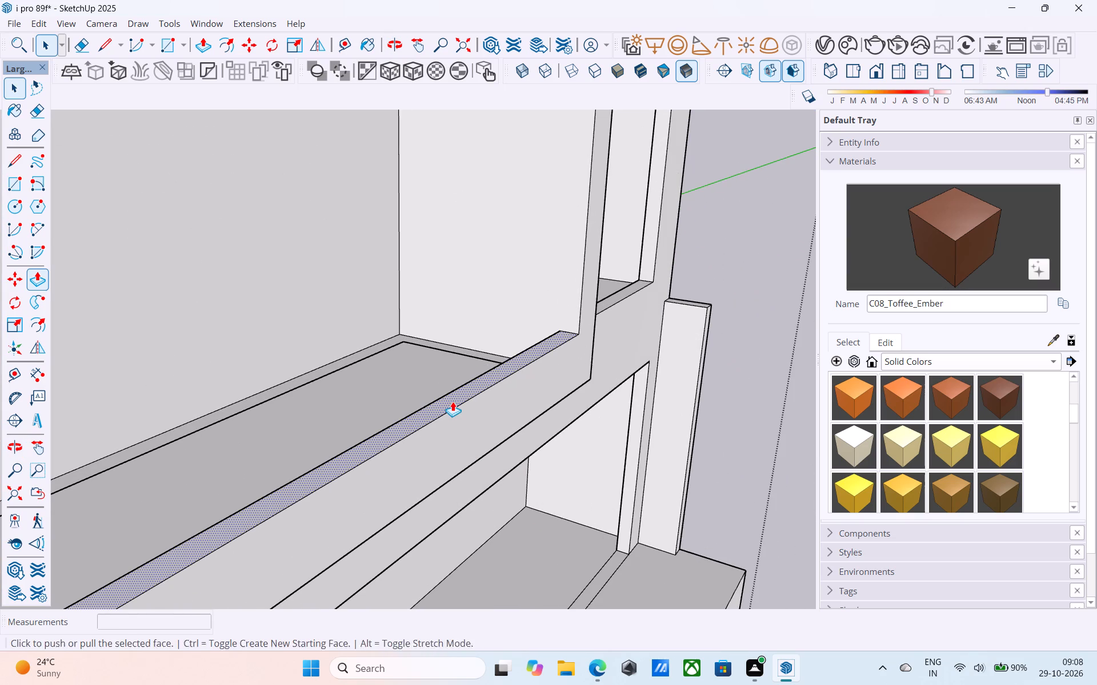
click(453, 401)
text(6")
key(Return)
key(space)
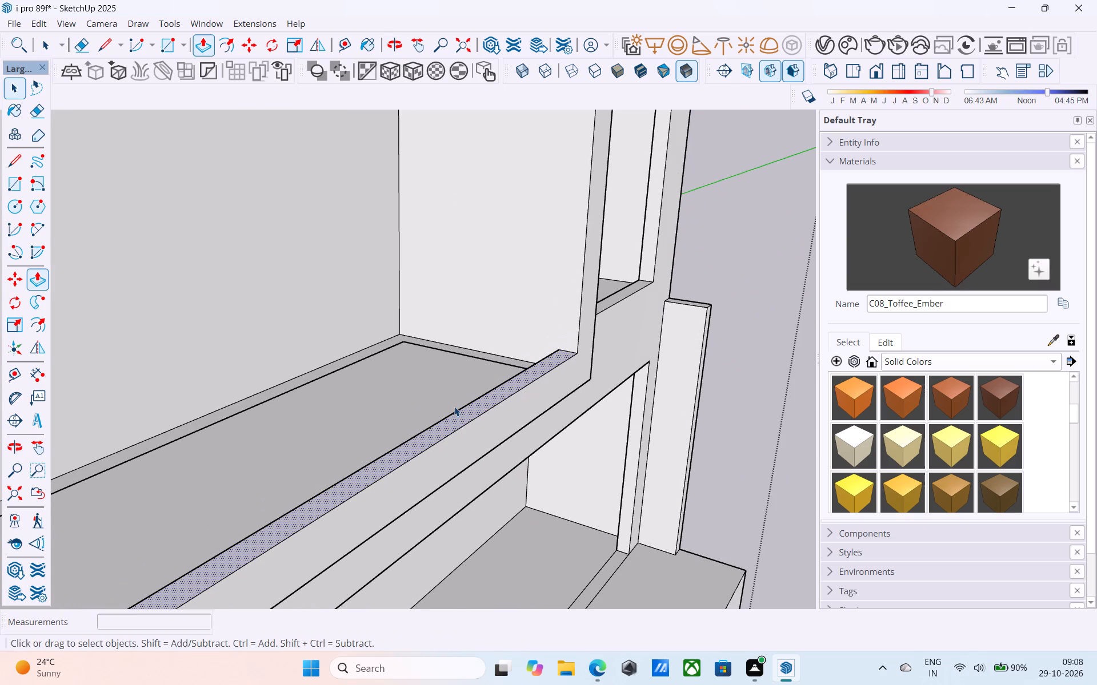
Erase the remaining offset lines along the back and far side of the upper-floor recess's floor.
scroll(454, 406, down, 5)
middle_click(454, 406)
scroll(426, 306, up, 6)
key(e)
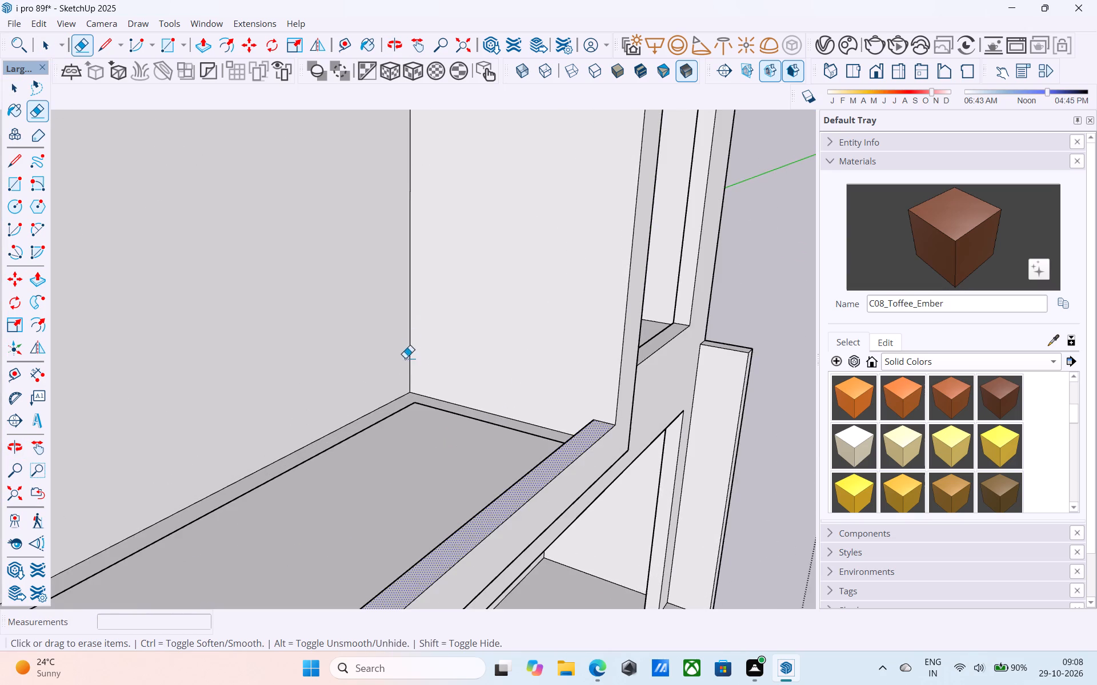
scroll(405, 367, up, 5)
drag(406, 418, 409, 424)
click(430, 421)
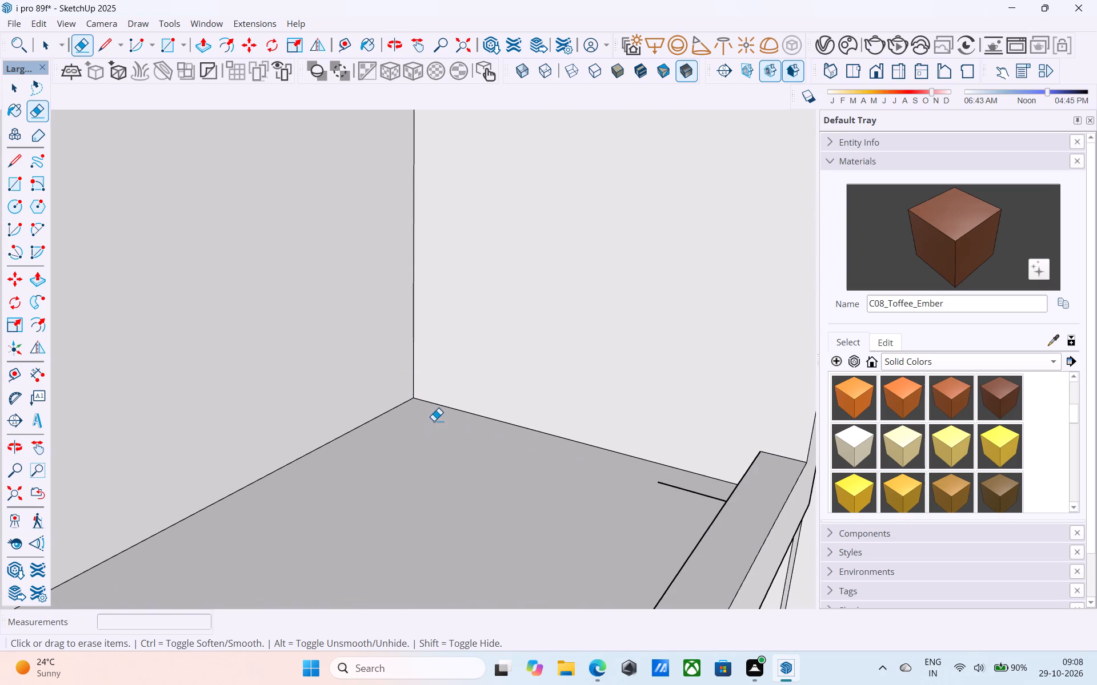
scroll(434, 419, down, 1)
drag(653, 487, 659, 481)
Examine the cleaned recess floor, its front curb and the adjoining side of the house from several angles.
middle_drag(615, 486, 209, 486)
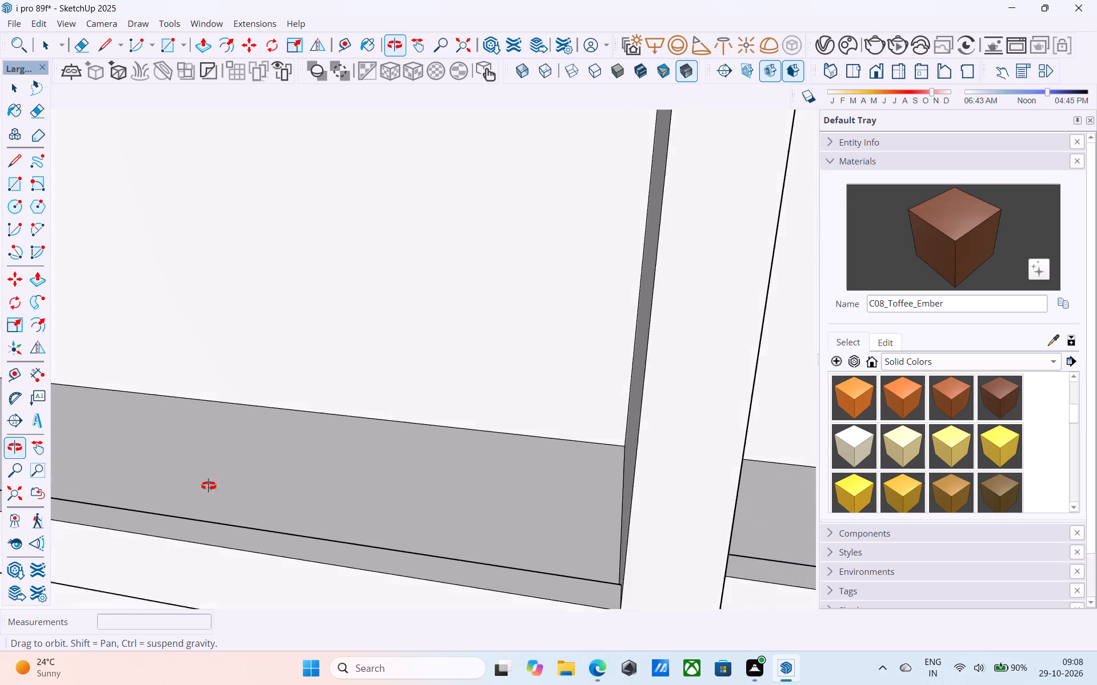
middle_drag(209, 486, 628, 464)
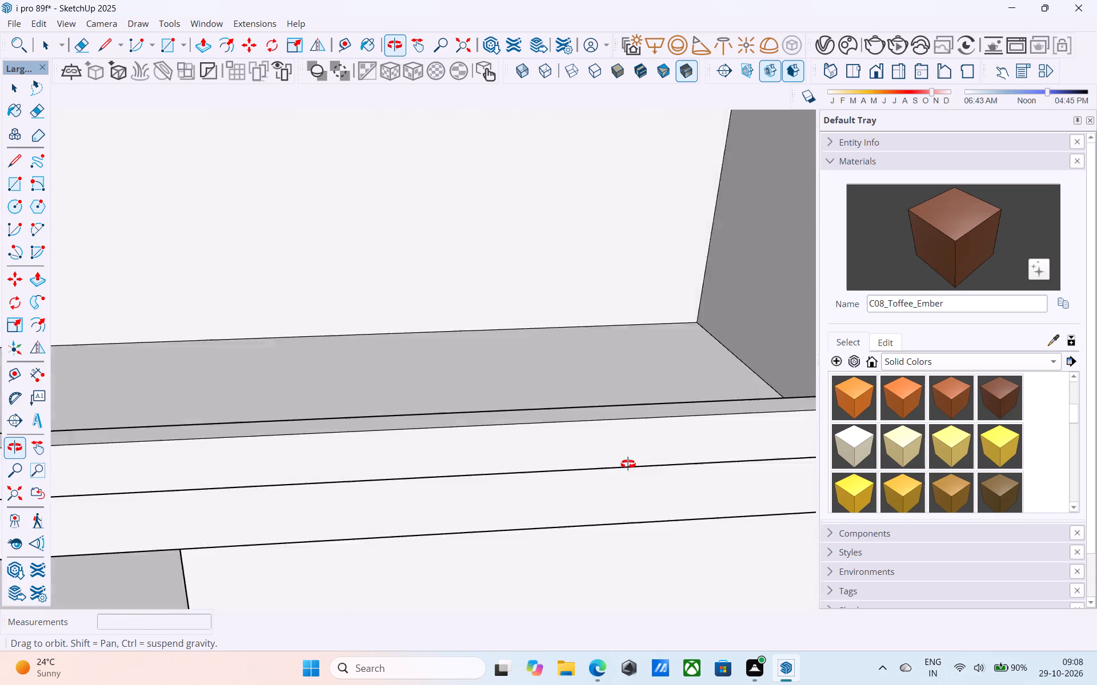
middle_drag(628, 464, 697, 383)
scroll(697, 383, down, 6)
middle_drag(463, 425, 698, 439)
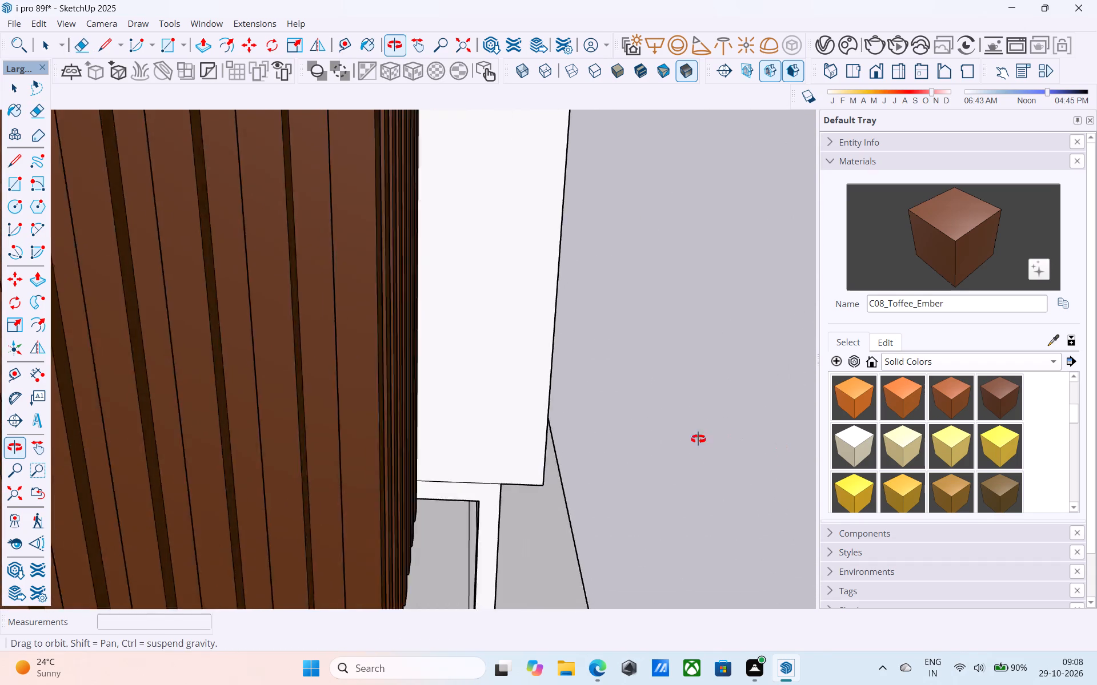
middle_drag(698, 439, 409, 438)
scroll(380, 417, down, 4)
shift+middle_drag(682, 336, 445, 392)
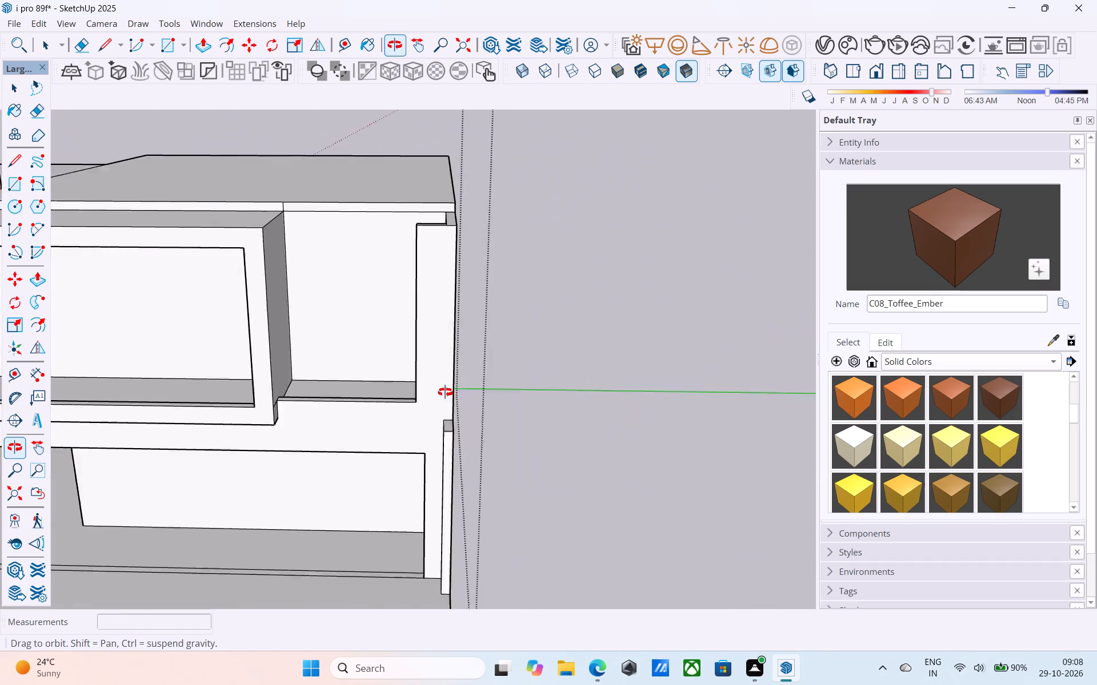
shift+middle_drag(445, 392, 684, 379)
shift+middle_drag(669, 340, 720, 384)
middle_drag(619, 402, 435, 428)
key(space)
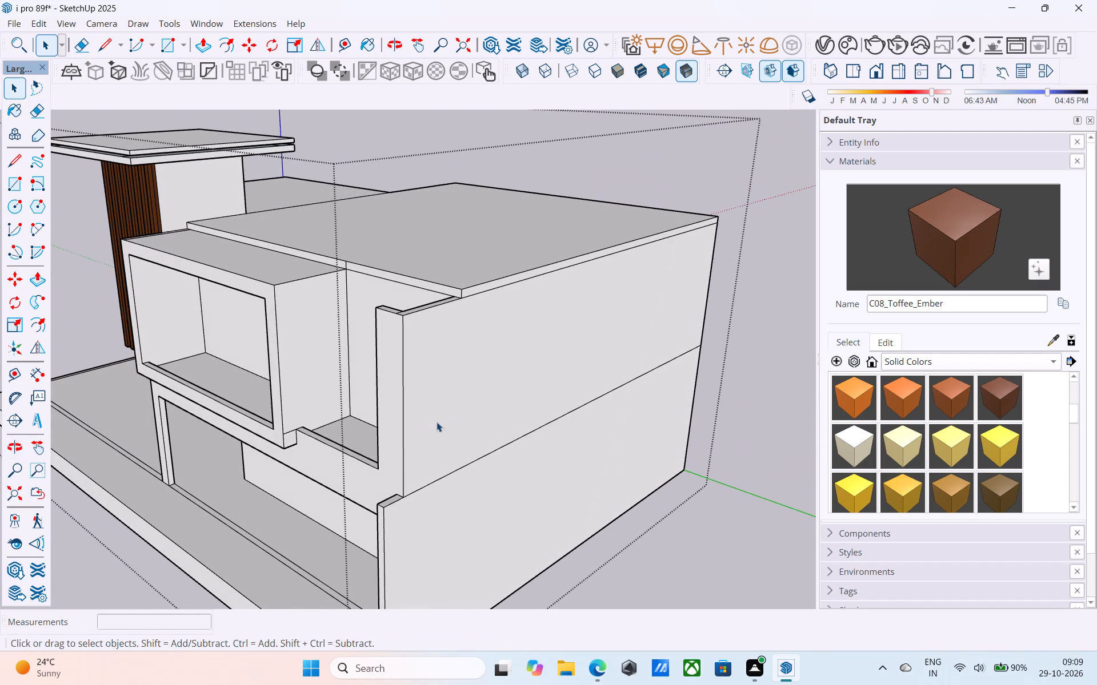
Save the model.
key(ctrl+s)
click(484, 432)
key(ctrl+s)
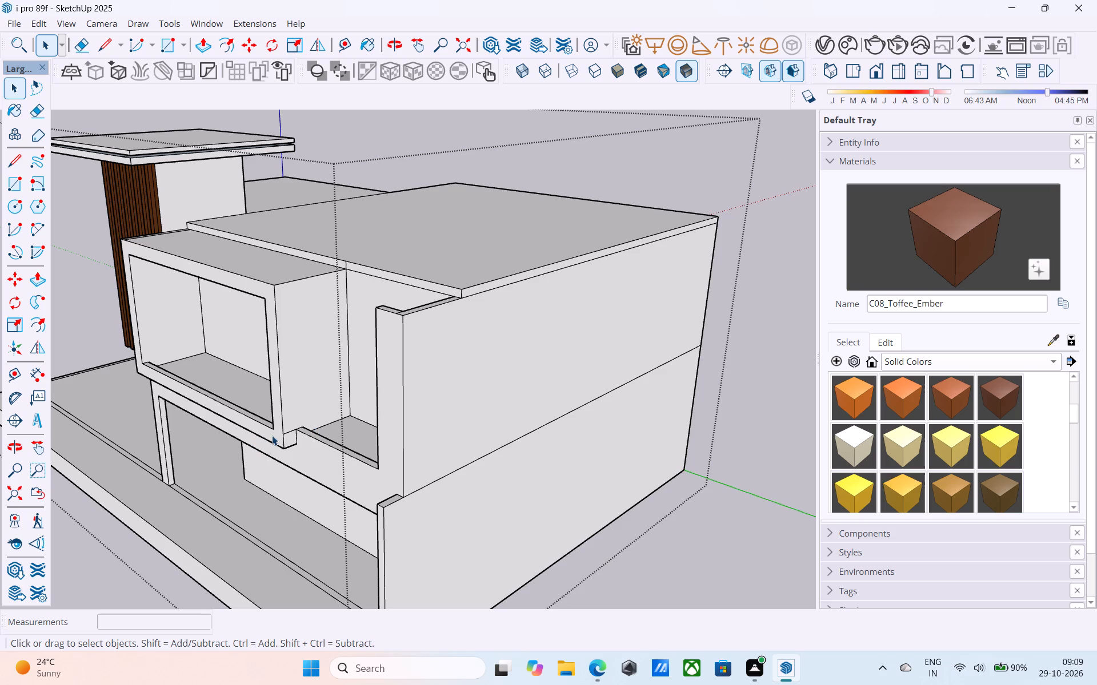
Erase the stray edges at the frame's lower side corner and across the top of the L-shaped corner wall.
key(e)
scroll(292, 429, up, 6)
click(291, 433)
scroll(292, 436, down, 1)
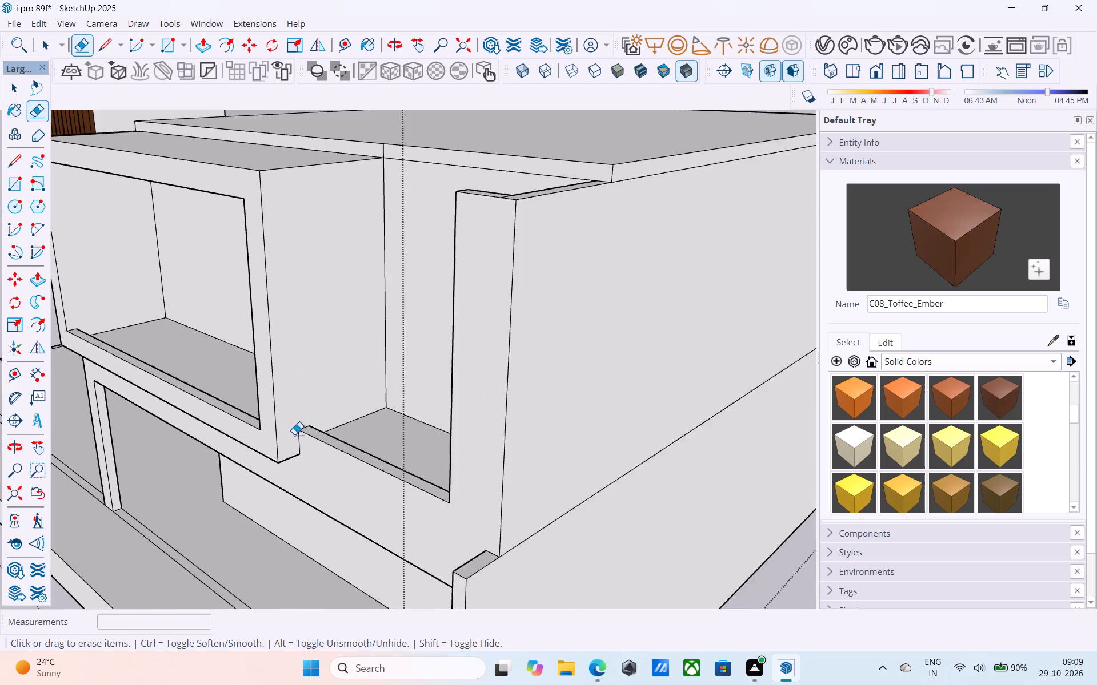
scroll(294, 434, down, 2)
middle_drag(453, 362, 470, 495)
scroll(470, 285, up, 7)
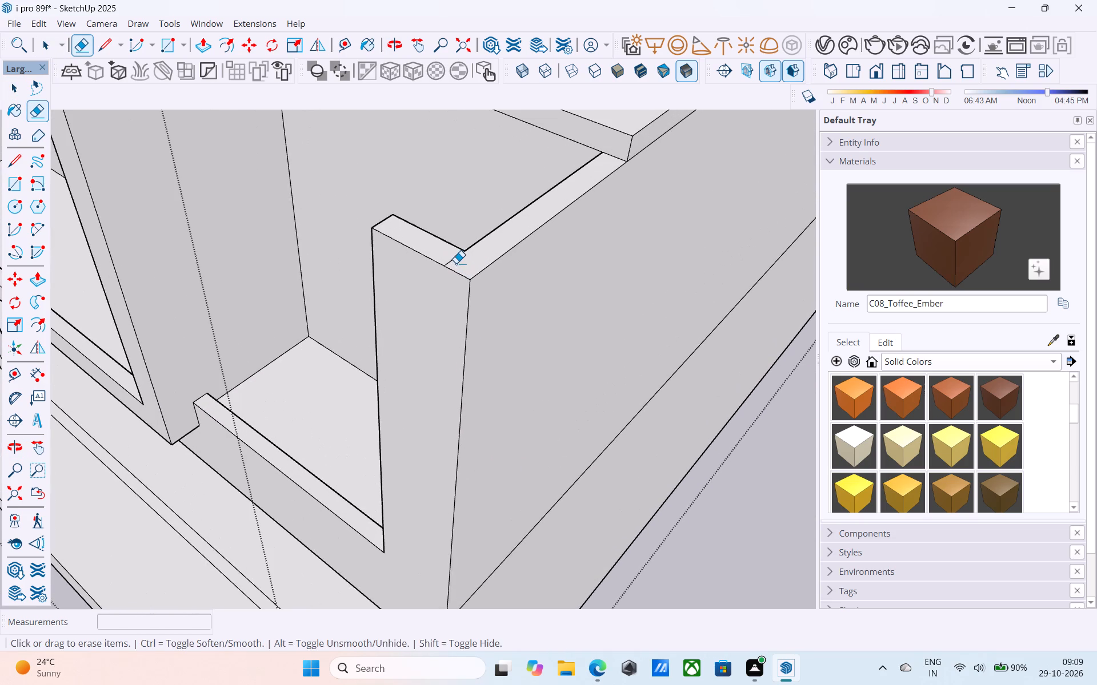
drag(455, 261, 453, 256)
scroll(451, 251, down, 4)
middle_drag(450, 256, 598, 275)
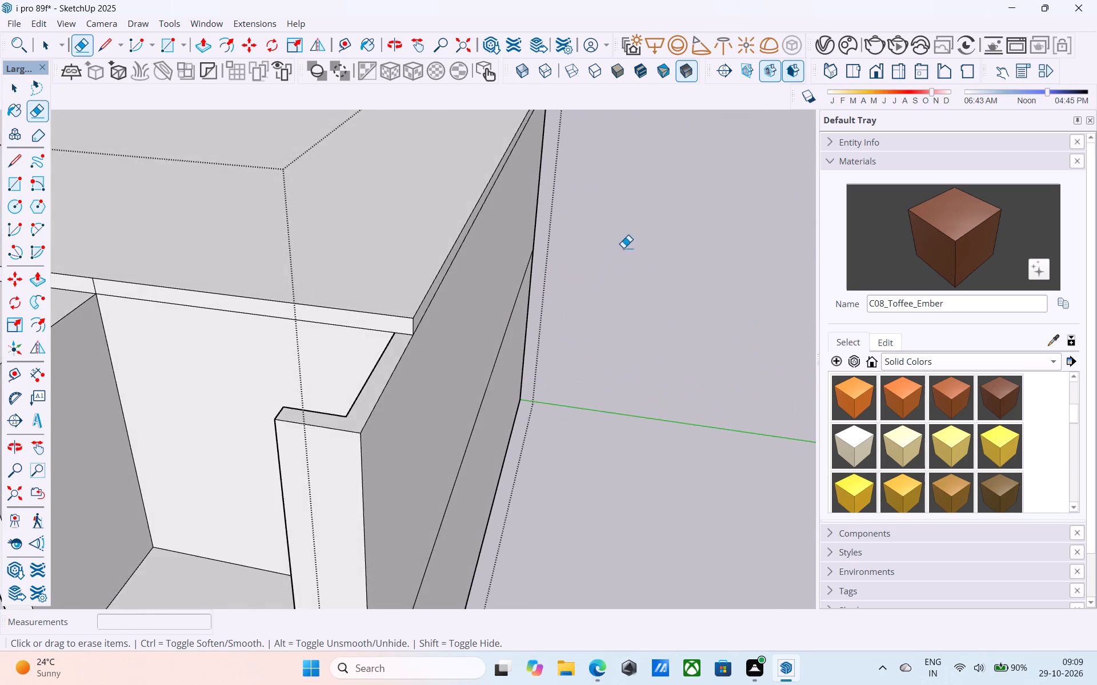
Erase the stray edges on the main roof slab's front edge and on the top face of the projecting frame.
scroll(623, 247, down, 2)
scroll(173, 278, up, 8)
drag(231, 275, 255, 277)
scroll(255, 277, down, 5)
scroll(382, 294, down, 9)
scroll(441, 301, down, 4)
middle_drag(347, 335, 347, 335)
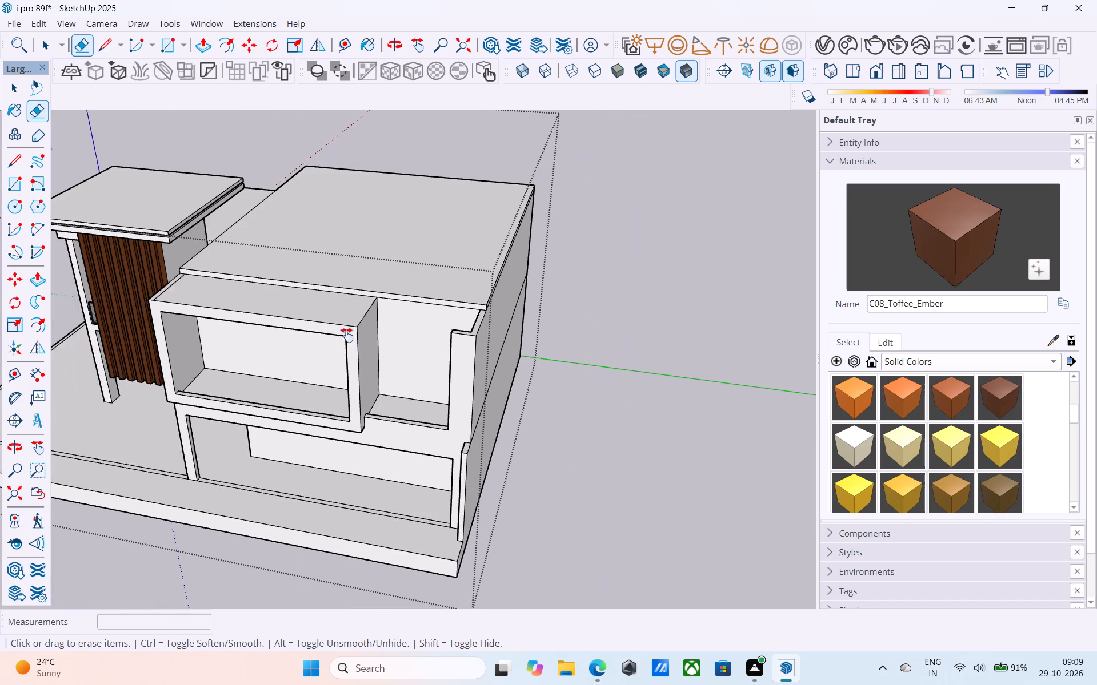
middle_drag(347, 335, 621, 367)
scroll(400, 366, up, 11)
drag(292, 332, 279, 330)
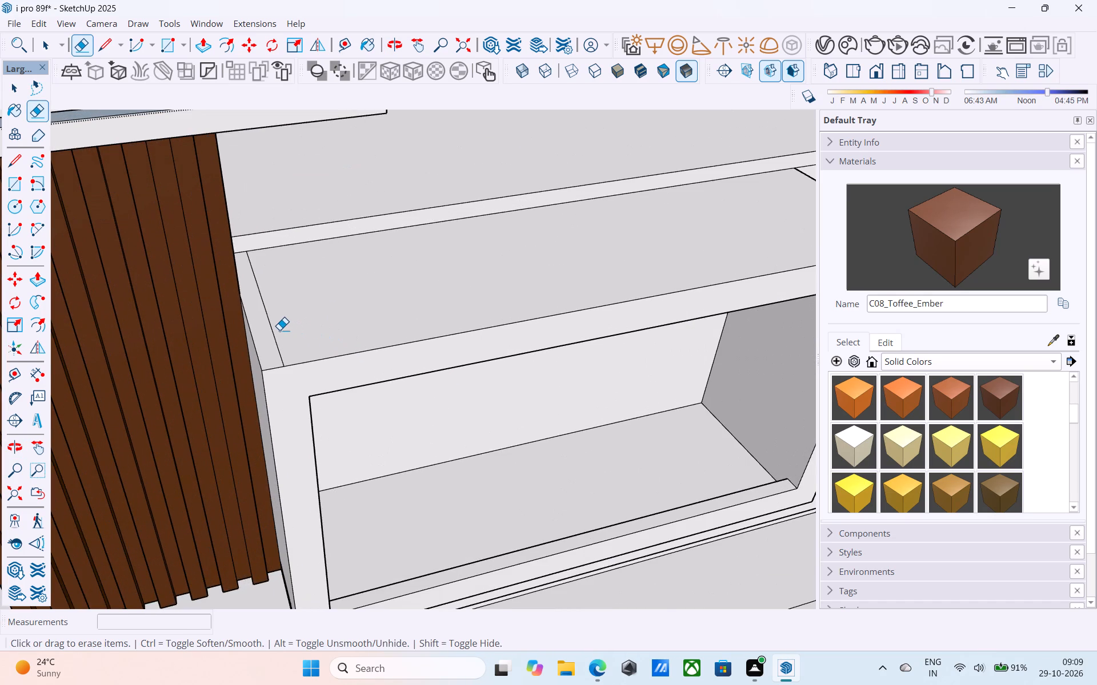
drag(279, 330, 274, 328)
scroll(270, 328, down, 9)
scroll(451, 304, down, 2)
Save the model with the cleaned-up frame and roof edges.
shift+middle_drag(430, 353, 432, 300)
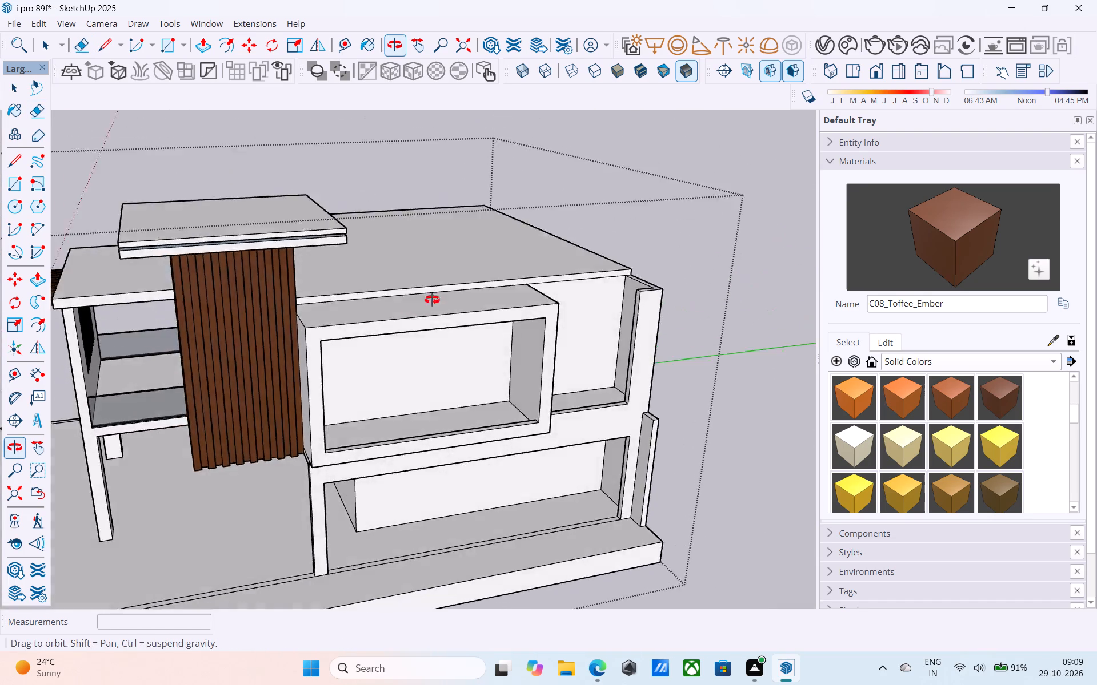
shift+middle_drag(432, 300, 423, 266)
key(ctrl+s)
key(space)
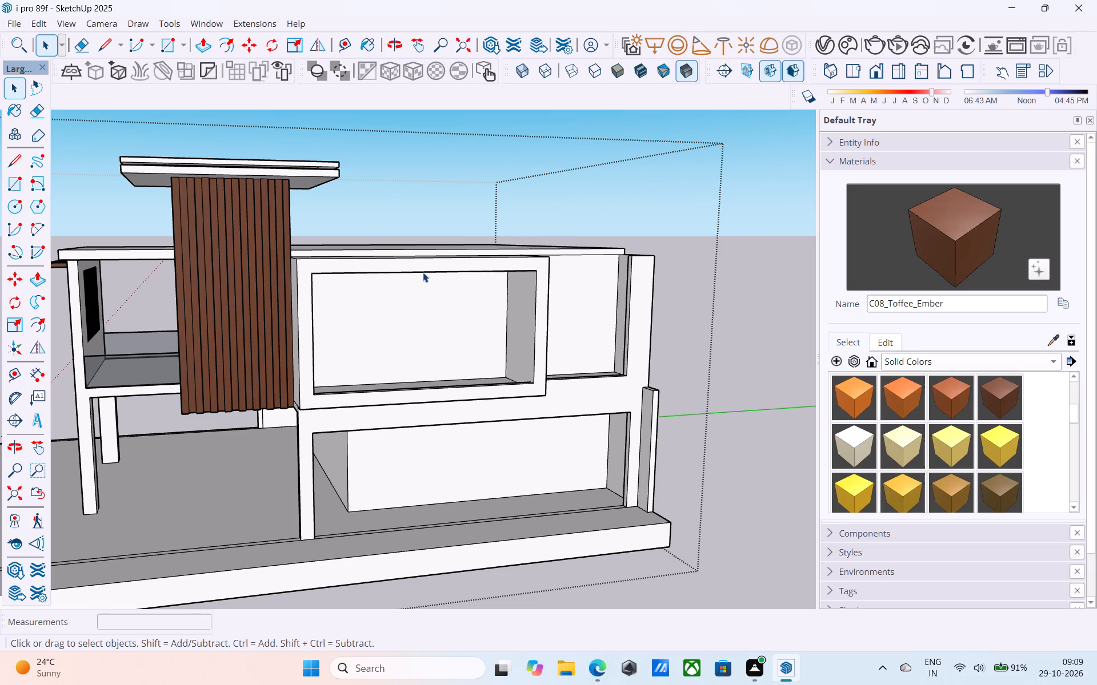
Examine the front facade and the inside of the upper-floor framed recess from above and from low angles.
scroll(423, 272, down, 5)
middle_drag(423, 272, 512, 331)
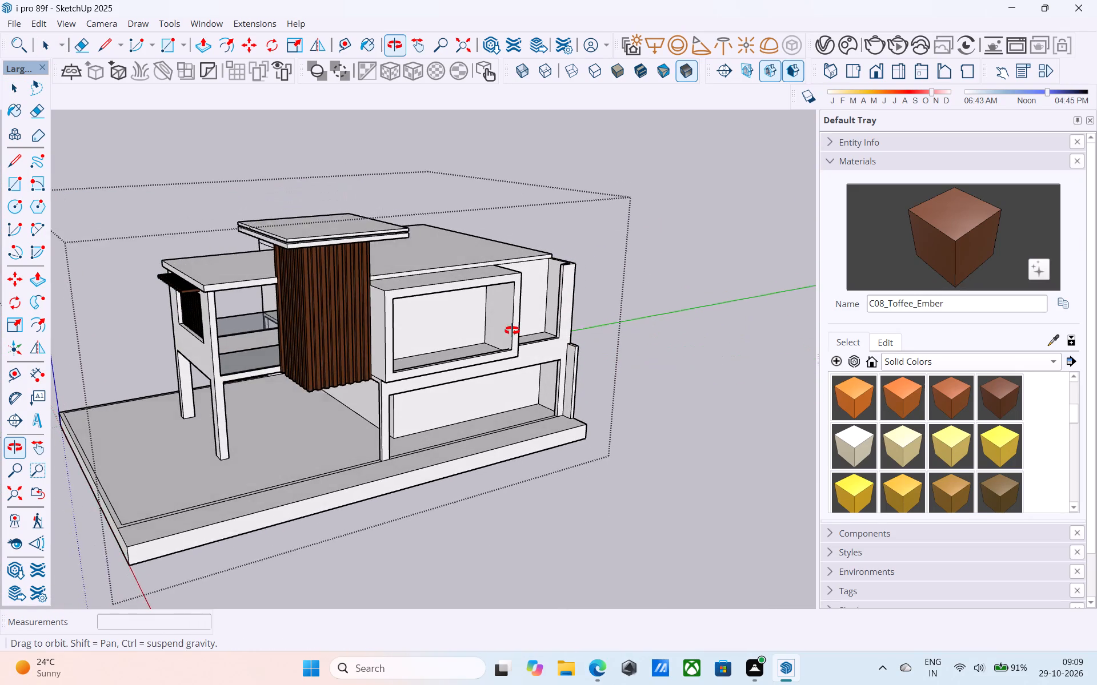
middle_drag(512, 331, 502, 293)
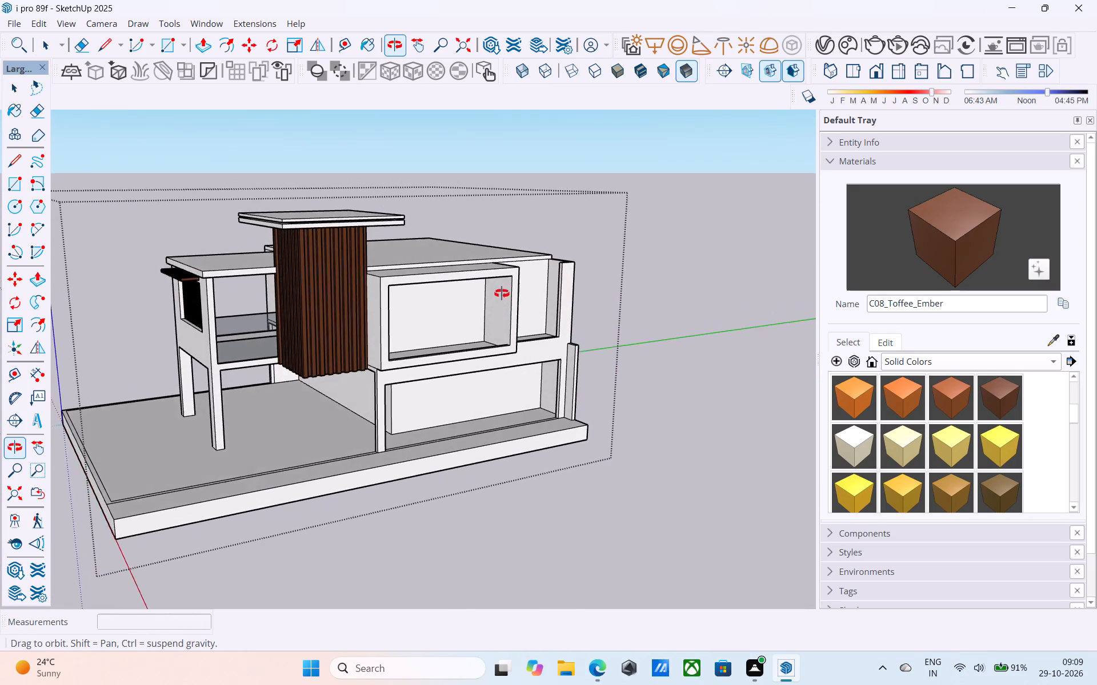
middle_drag(502, 293, 510, 249)
middle_drag(496, 285, 495, 263)
scroll(495, 267, up, 3)
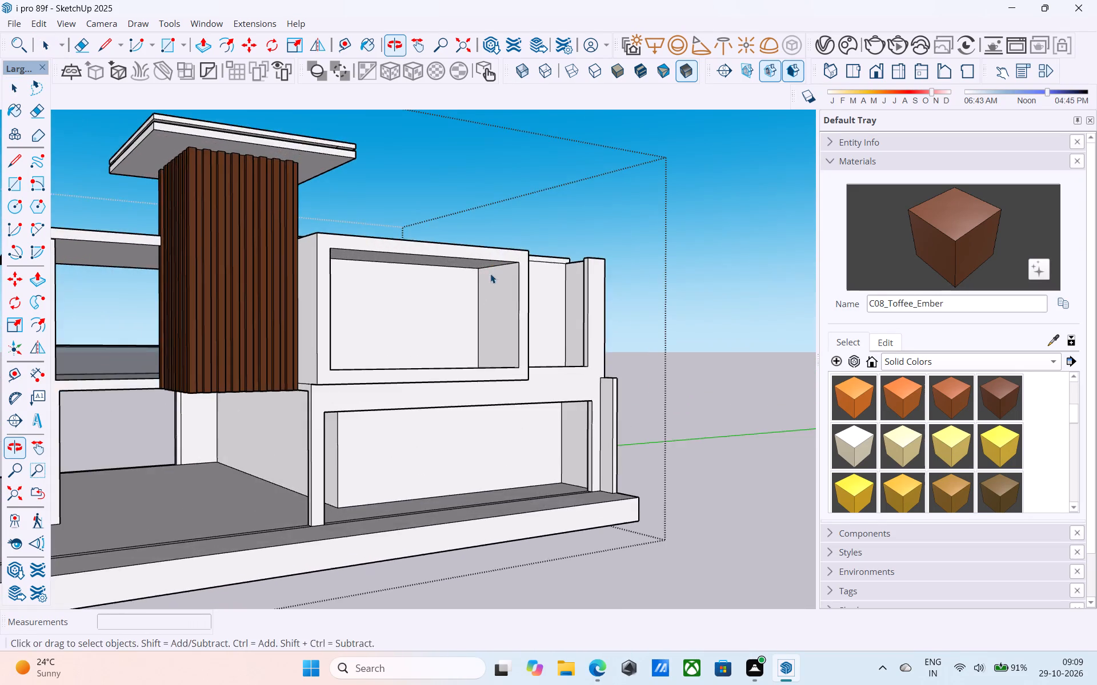
scroll(490, 273, up, 4)
middle_drag(490, 273, 489, 258)
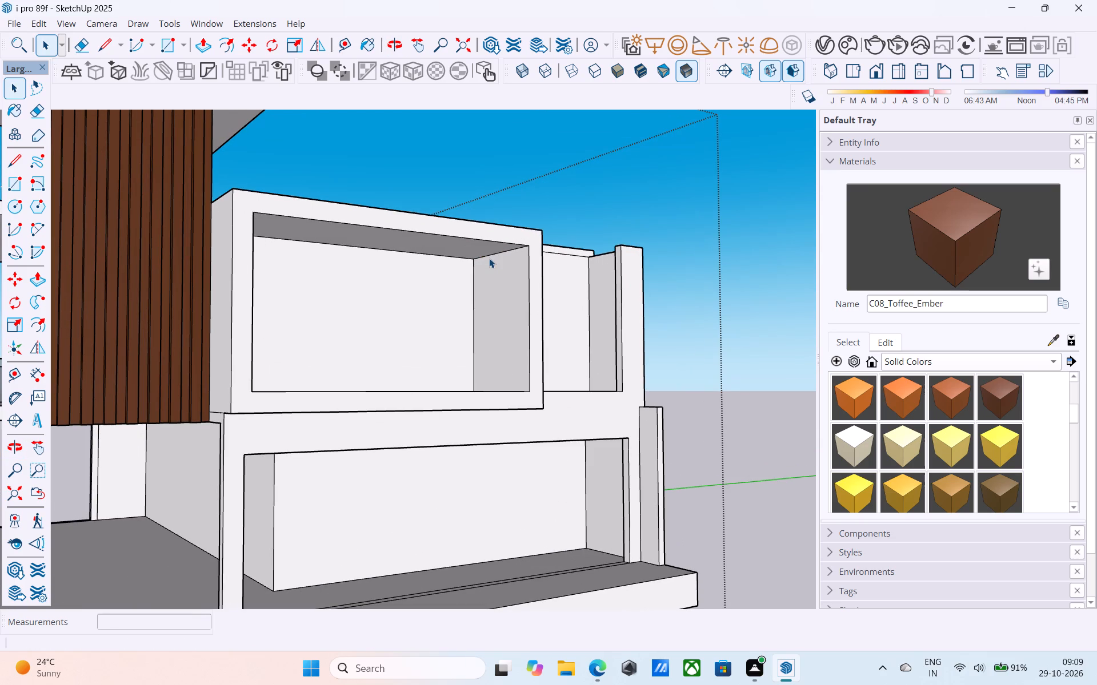
key(space)
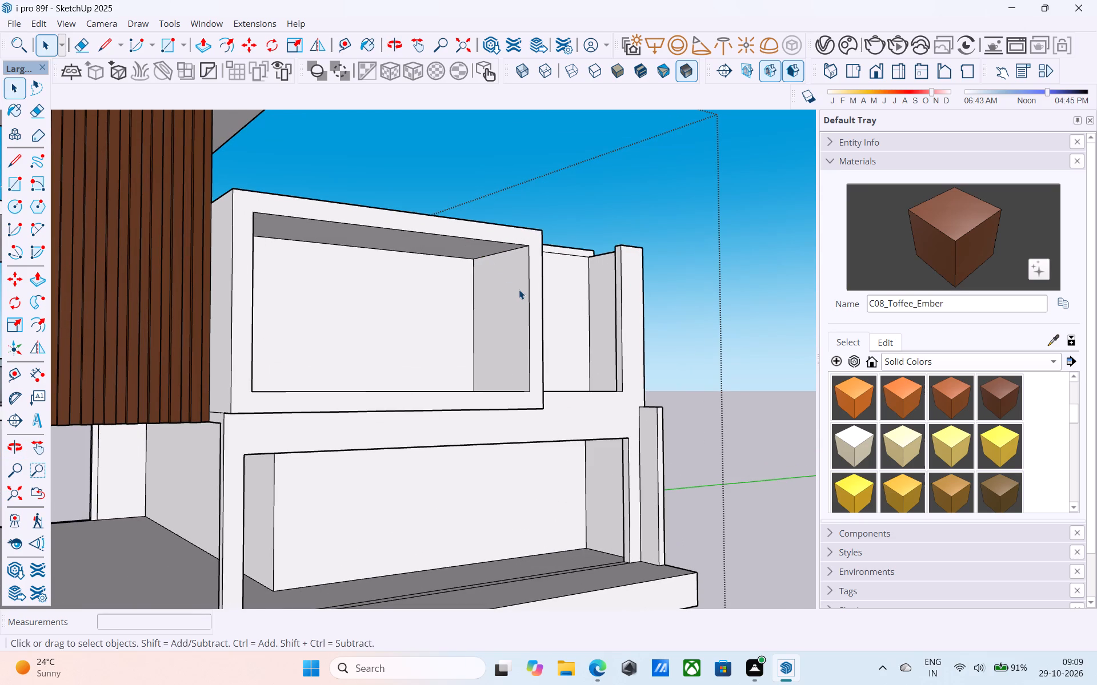
scroll(519, 289, down, 4)
middle_drag(519, 289, 521, 276)
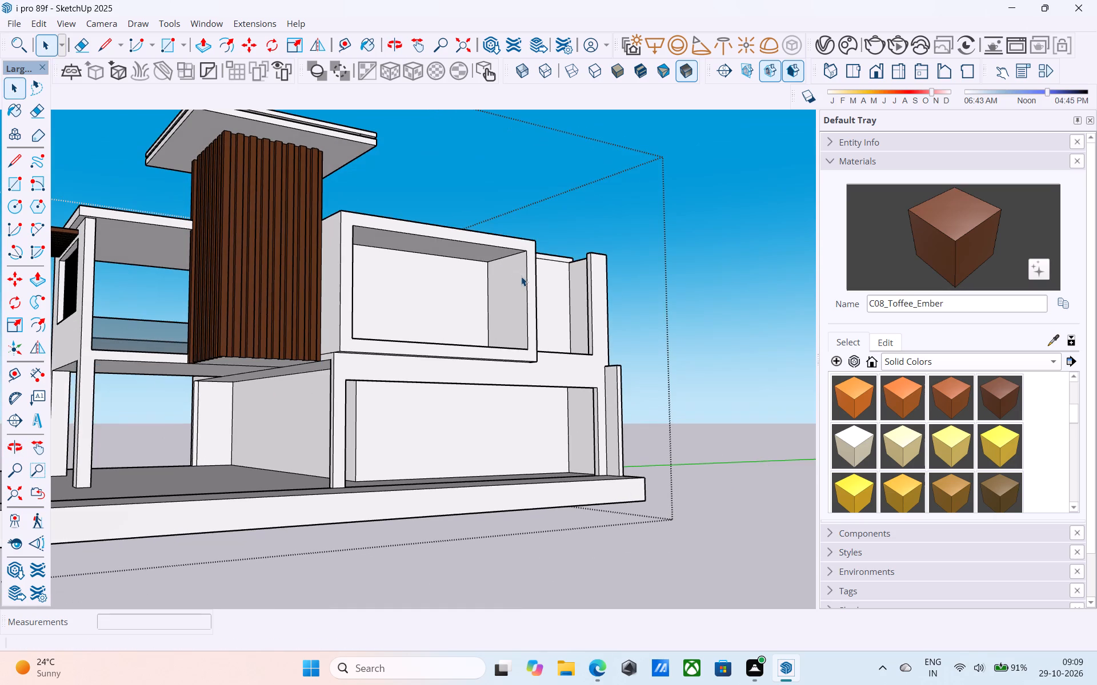
middle_drag(521, 276, 502, 262)
middle_drag(527, 252, 572, 233)
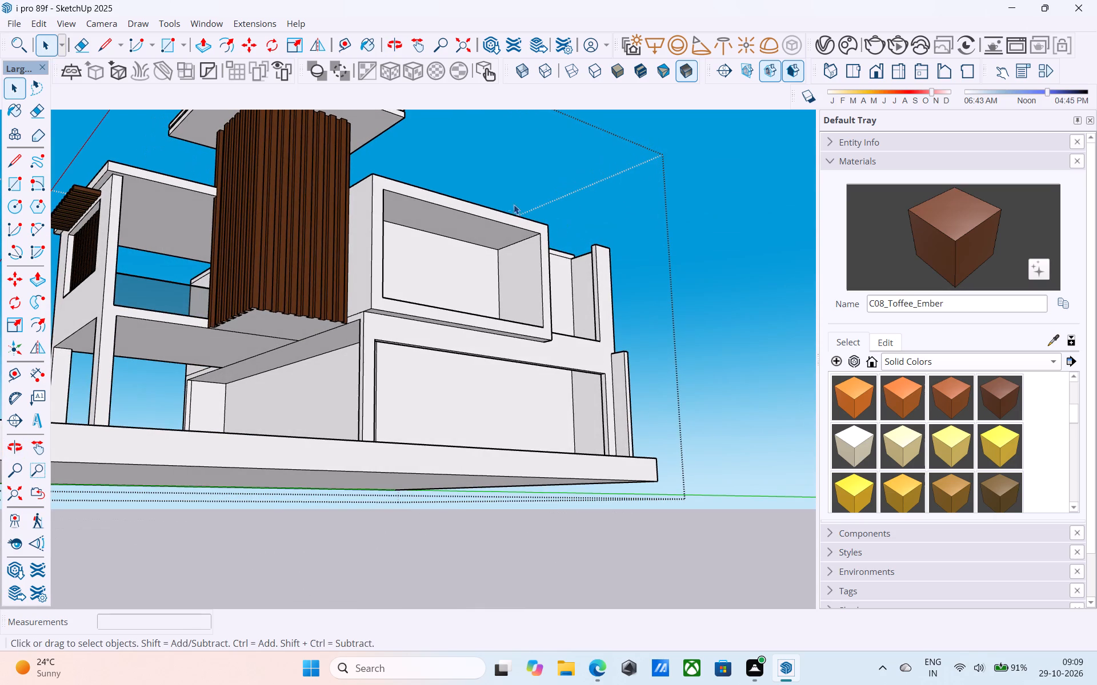
scroll(503, 194, up, 3)
scroll(503, 194, down, 4)
middle_drag(503, 194, 497, 282)
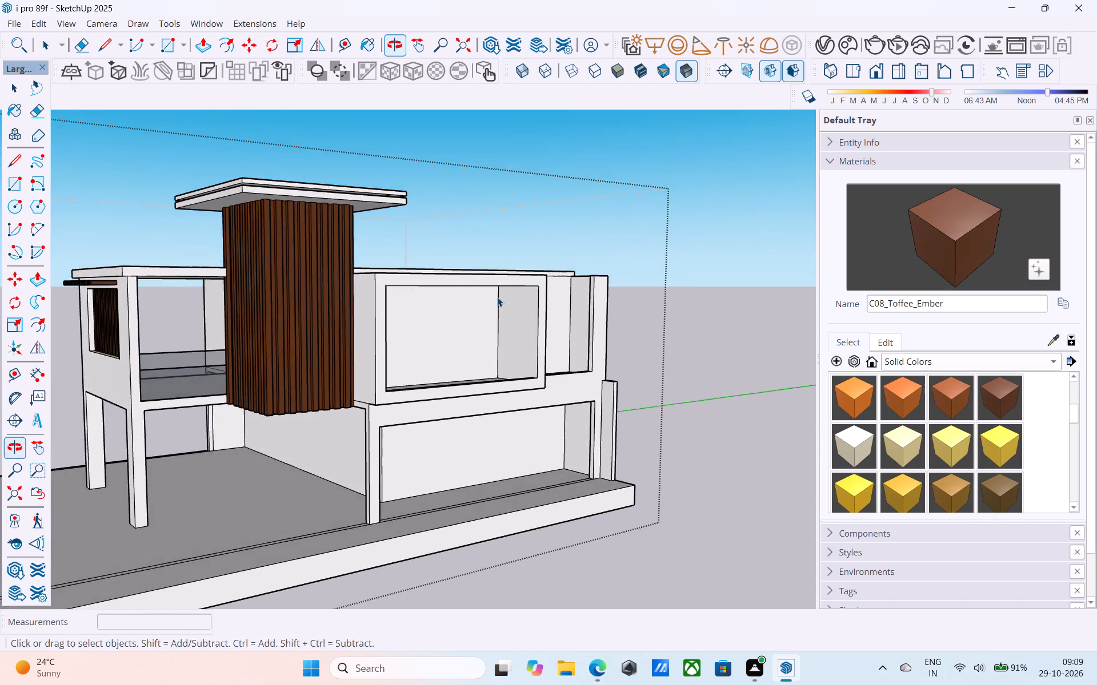
shift+middle_drag(501, 307, 525, 275)
scroll(526, 273, up, 4)
scroll(527, 270, down, 3)
shift+middle_drag(527, 270, 561, 321)
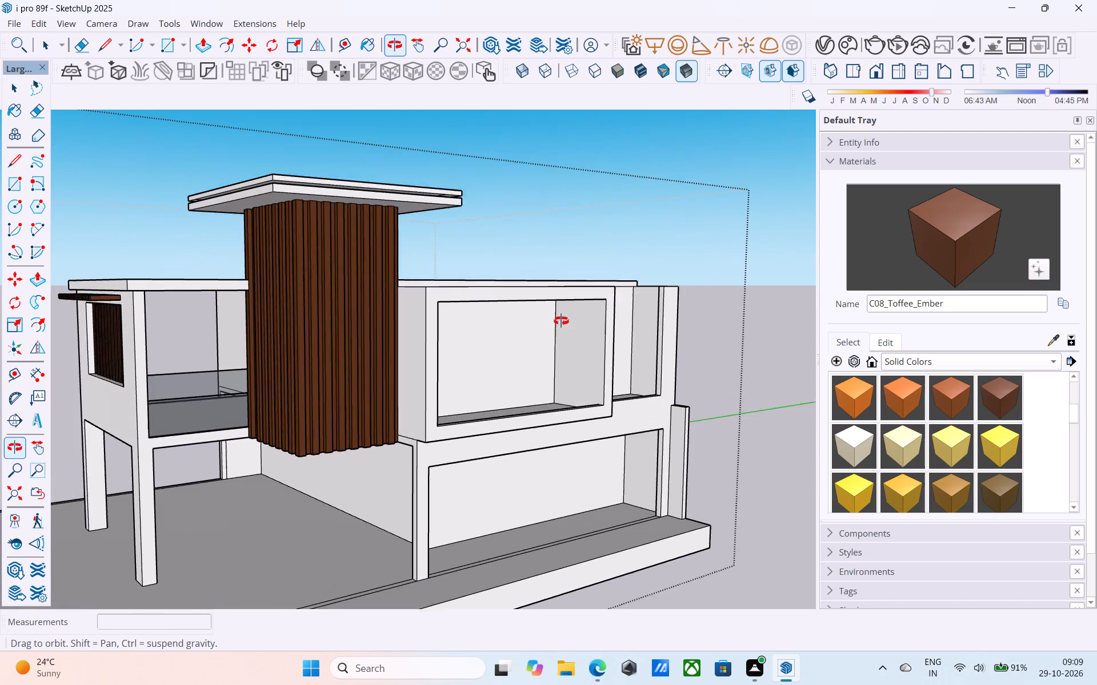
shift+middle_drag(561, 321, 553, 257)
scroll(552, 266, down, 2)
shift+middle_drag(551, 274, 545, 285)
middle_drag(546, 282, 546, 276)
Paint the upper-floor recess's ceiling and its side wall farthest from the timber cladding with C08_Toffee_Ember.
scroll(546, 276, up, 4)
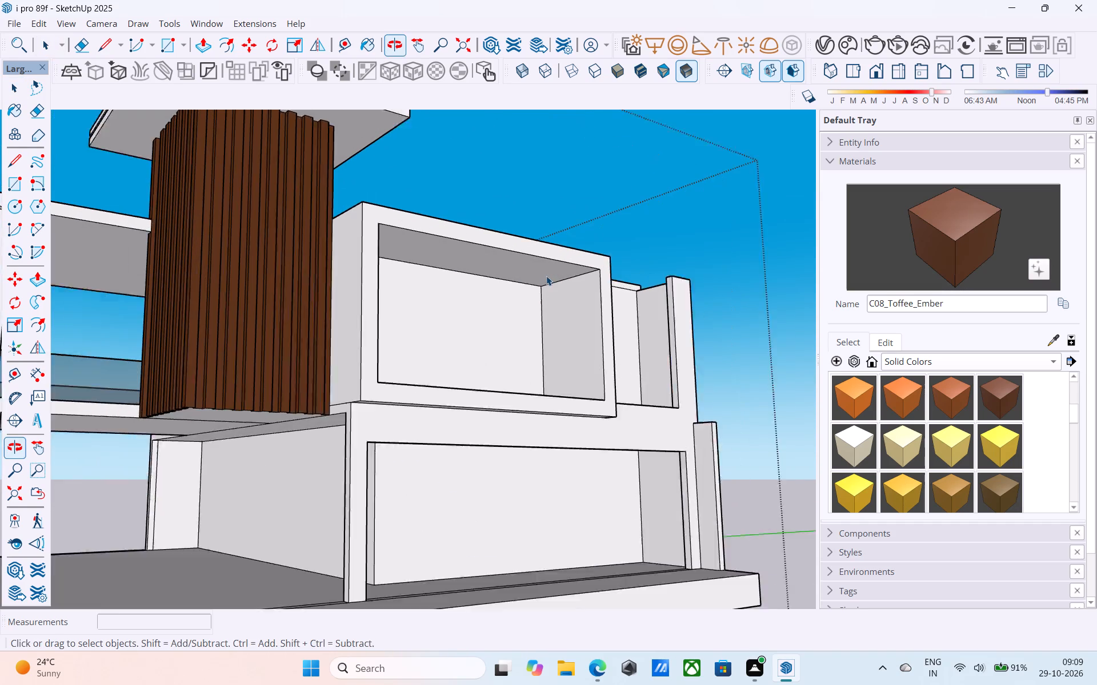
scroll(546, 276, up, 1)
click(547, 276)
click(939, 245)
click(457, 267)
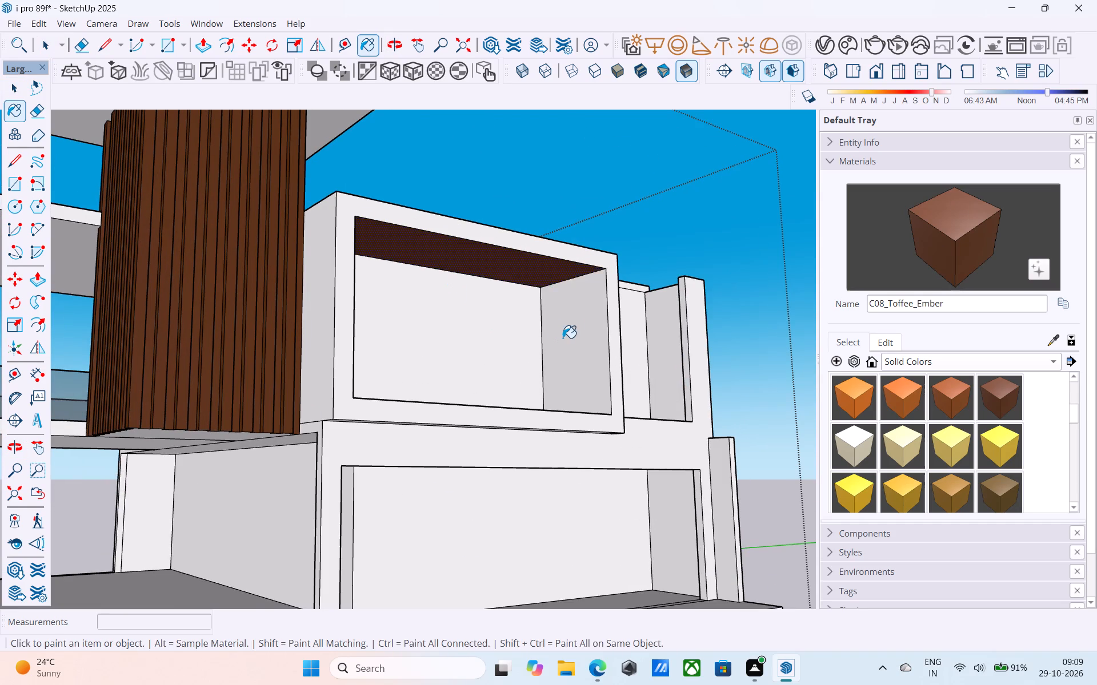
click(570, 331)
key(space)
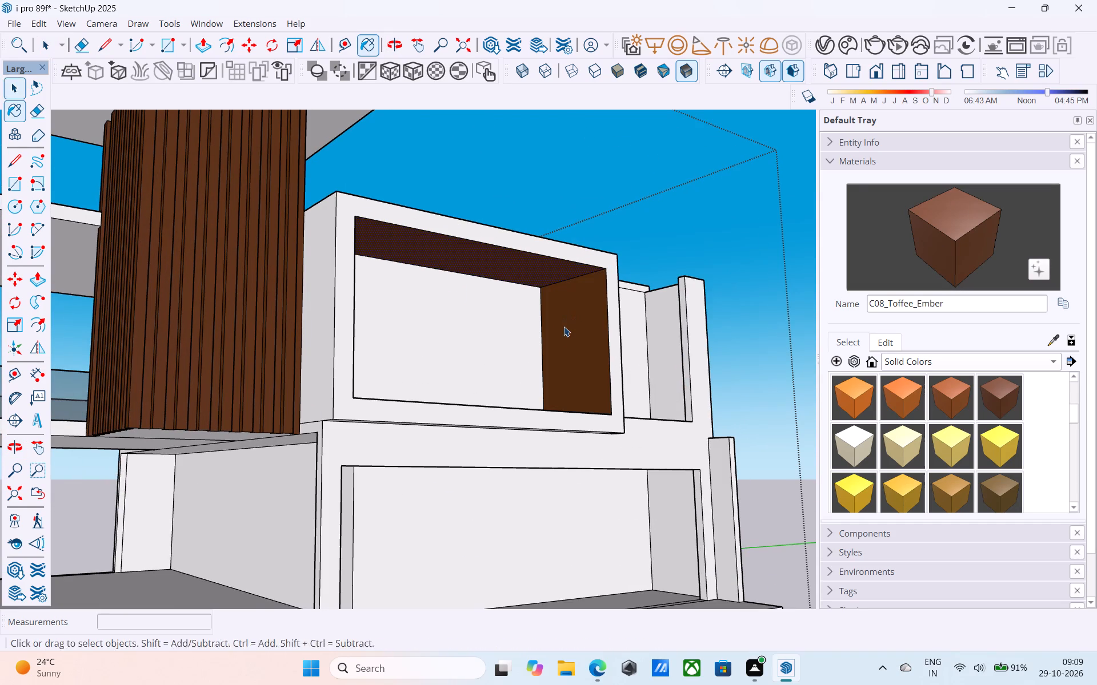
Offset the outline of the upper-floor recess's back wall inward by 1'.
middle_drag(564, 327, 539, 388)
click(407, 386)
scroll(407, 386, down, 4)
middle_drag(407, 387, 395, 299)
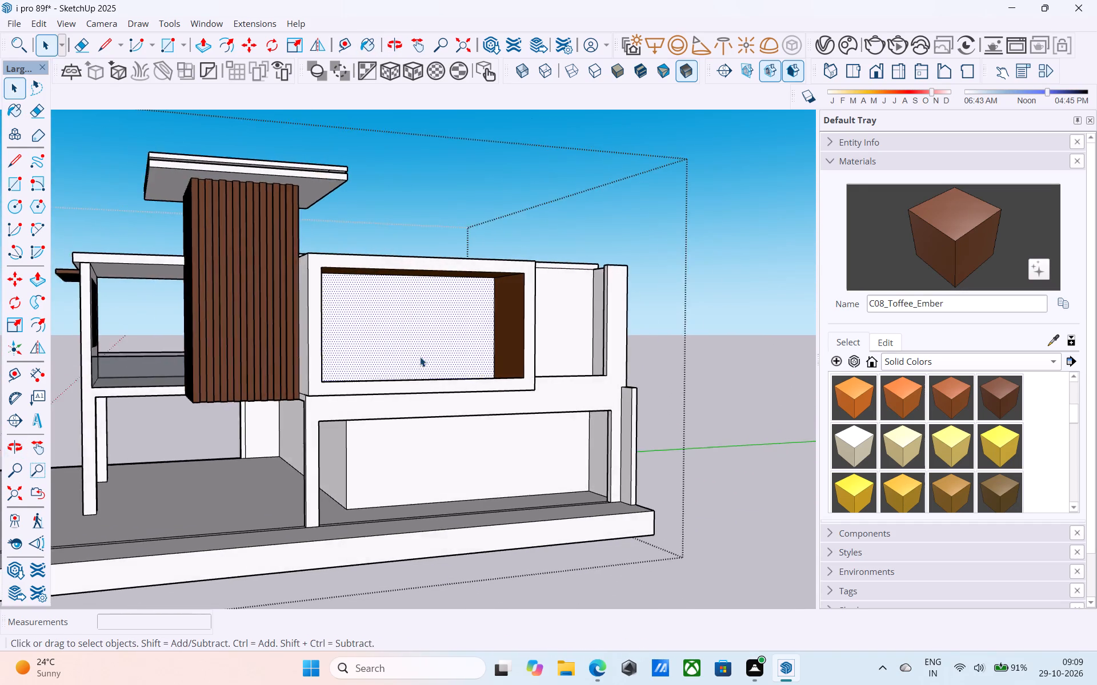
scroll(421, 357, up, 3)
shift+middle_drag(421, 357, 430, 378)
scroll(430, 380, up, 2)
key(f)
click(432, 365)
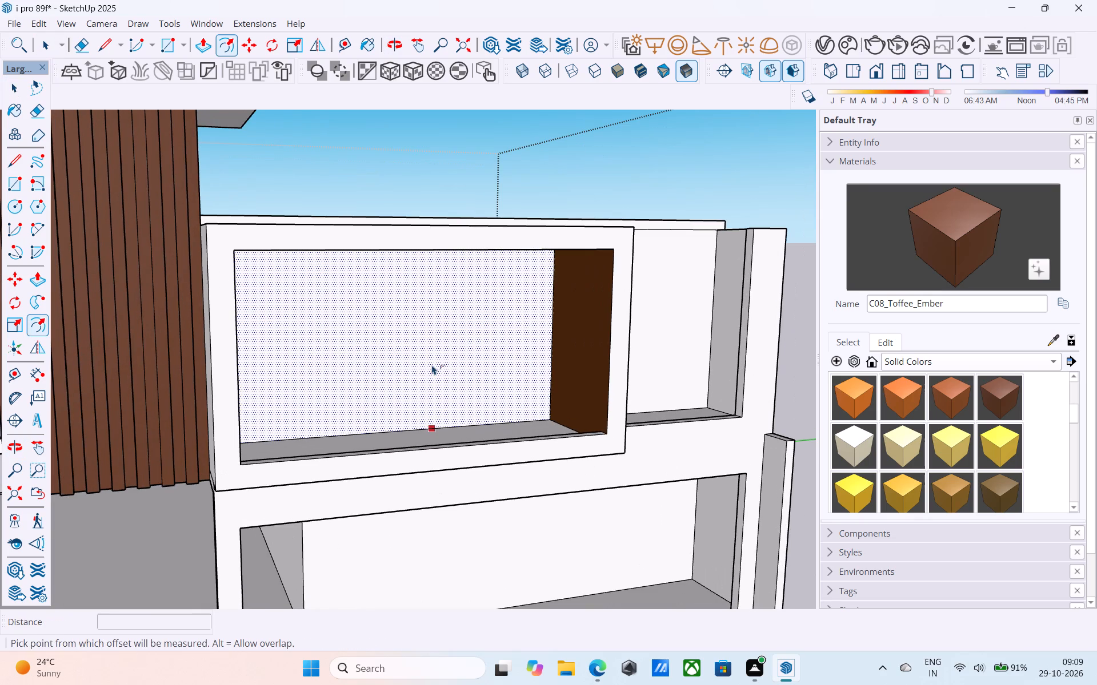
text(1')
key(Return)
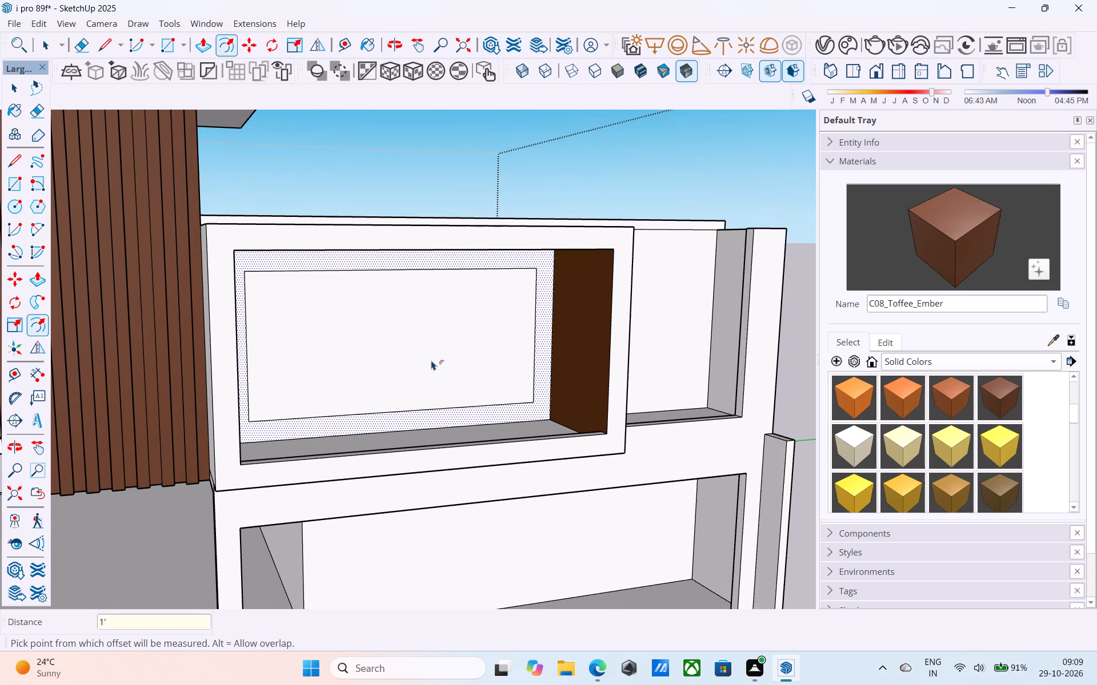
key(space)
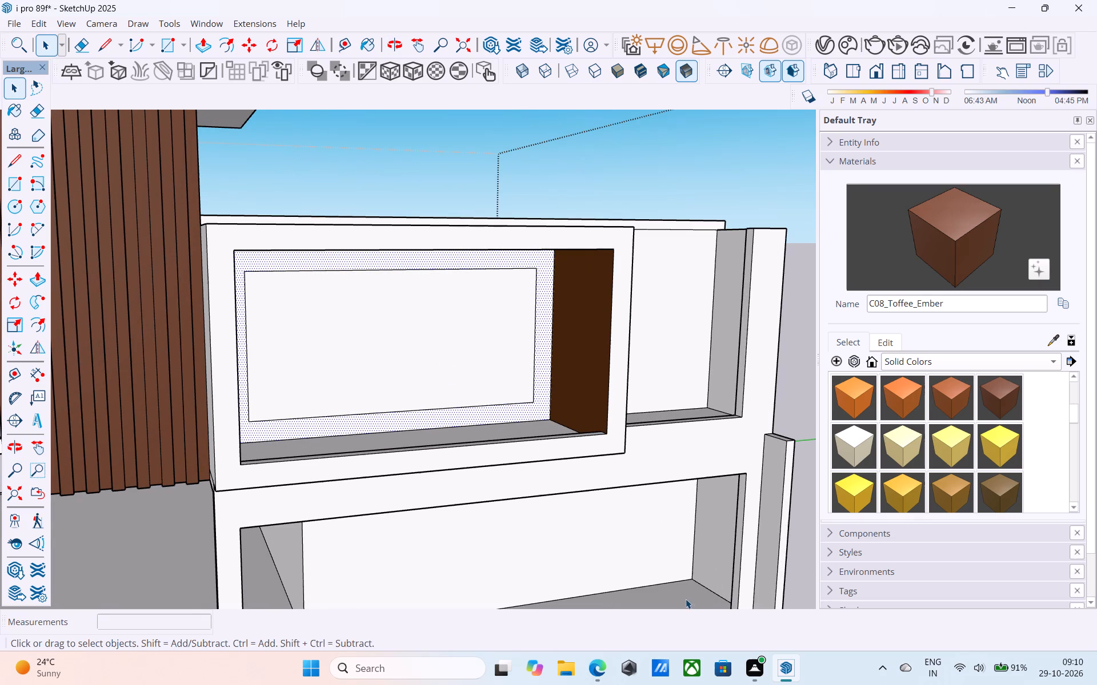
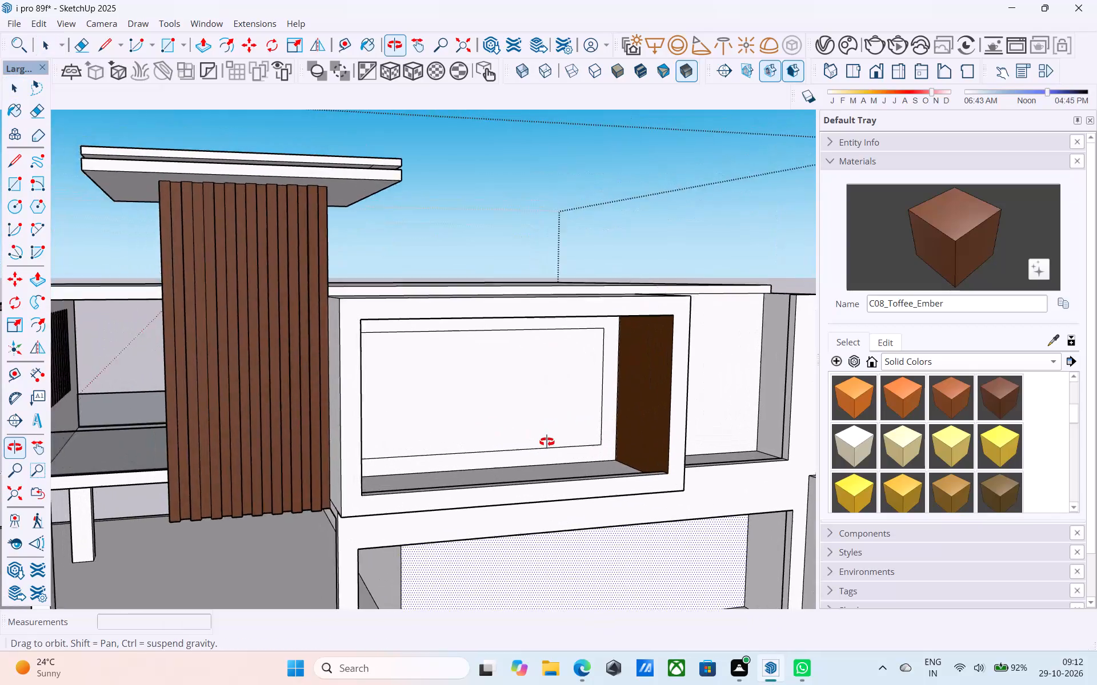
Offset the inset outline on the recess's back wall inward by 3" to form the window frame.
middle_drag(391, 410, 534, 447)
click(453, 410)
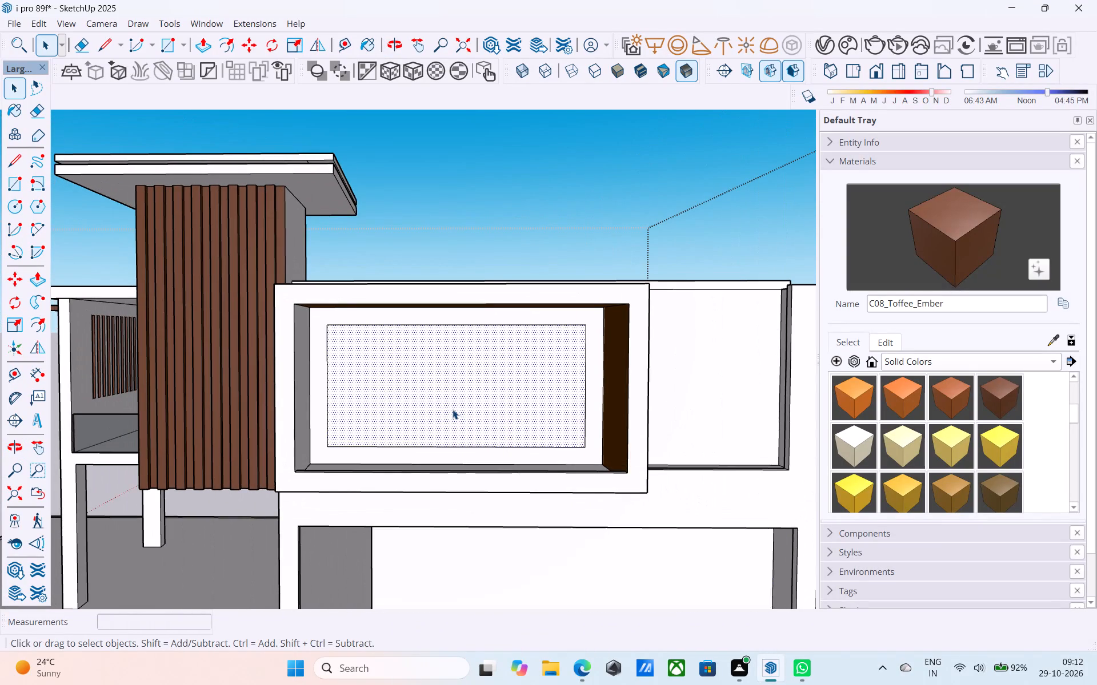
scroll(453, 409, up, 2)
key(f)
click(453, 409)
text(3")
key(Return)
key(space)
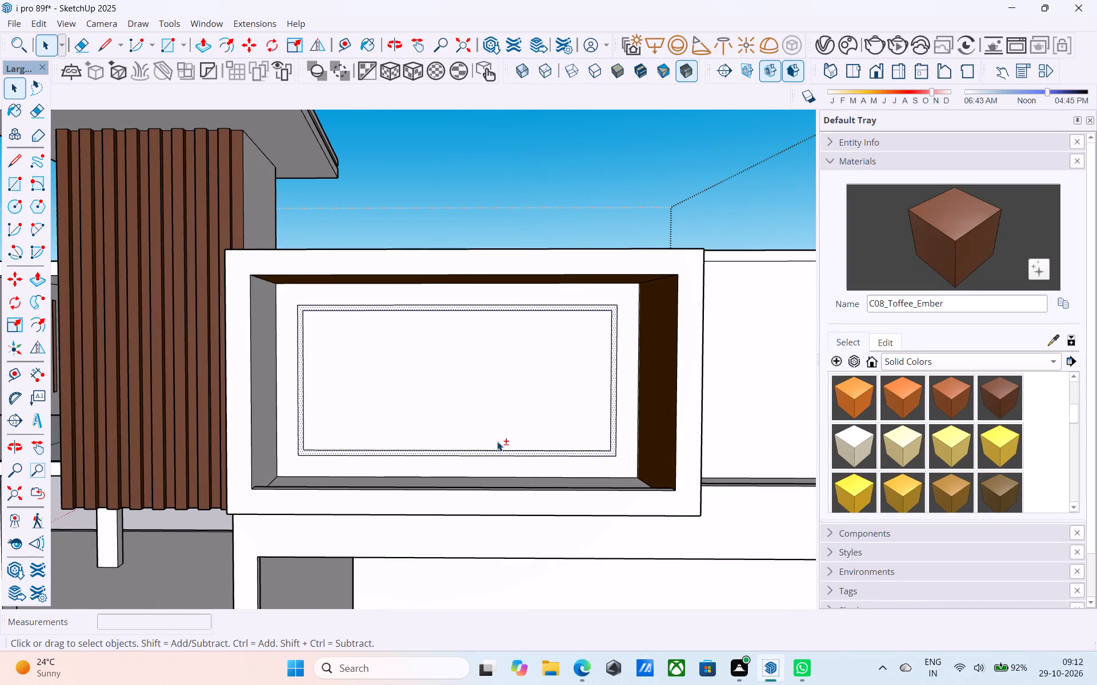
Copy the inner frame's vertical edge nearest the timber cladding to the opposite inner edge and divide the span into three (/3).
shift+middle_drag(510, 448, 516, 450)
click(310, 383)
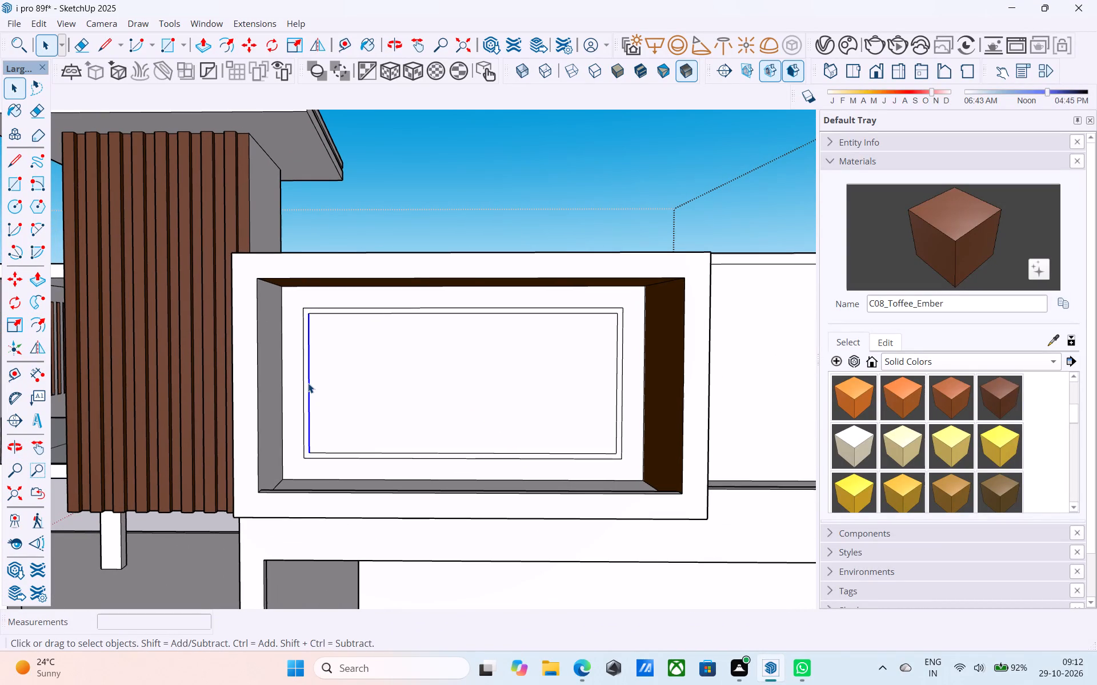
scroll(308, 382, up, 2)
key(m)
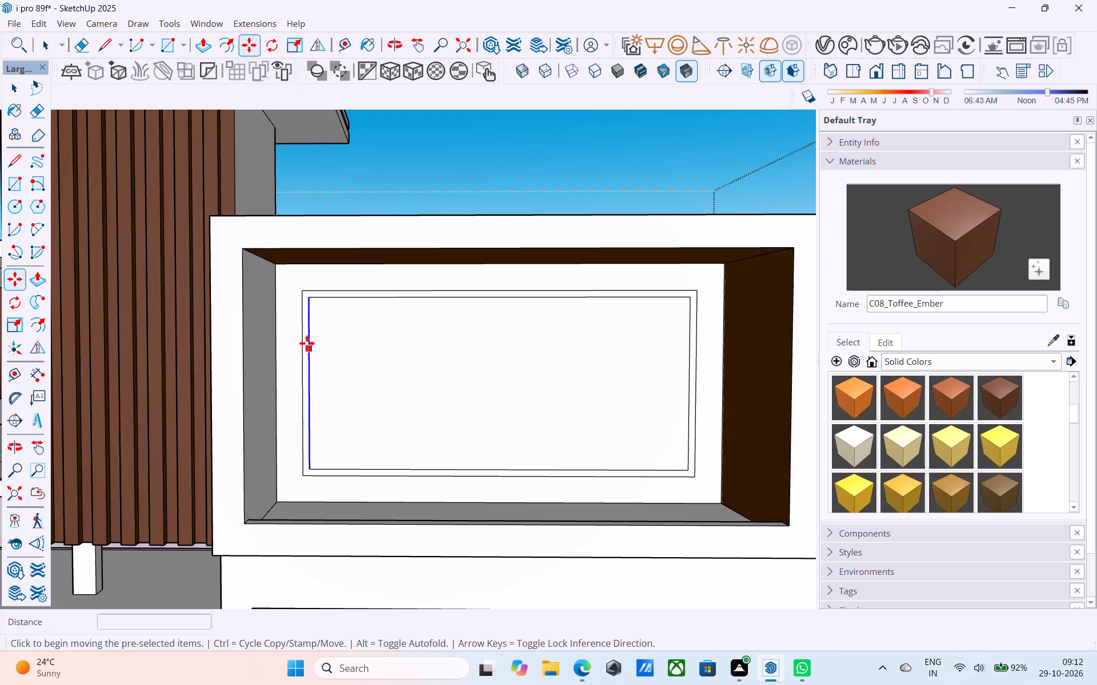
click(310, 300)
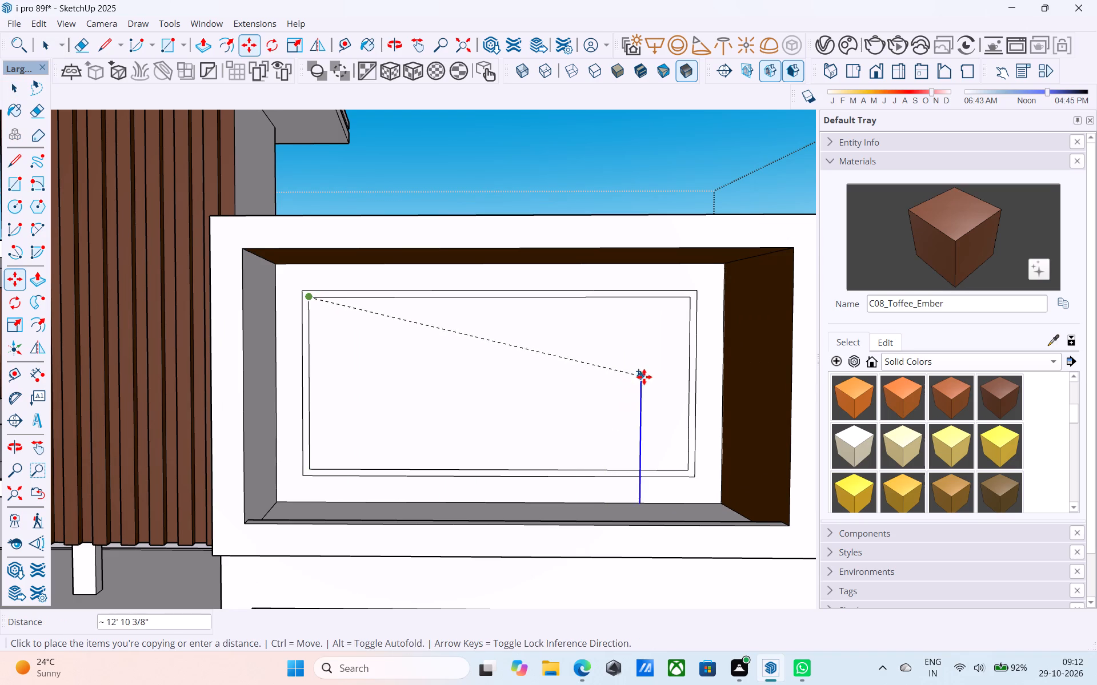
shift+middle_drag(643, 377, 535, 386)
scroll(556, 334, up, 1)
shift+middle_drag(556, 334, 567, 343)
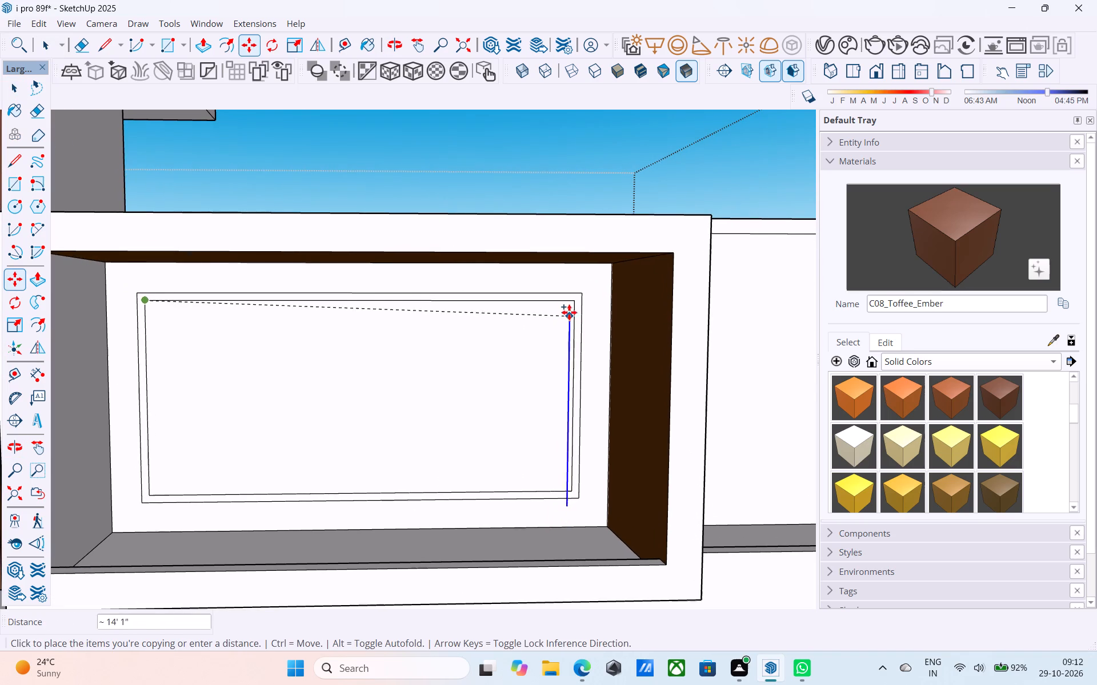
click(574, 303)
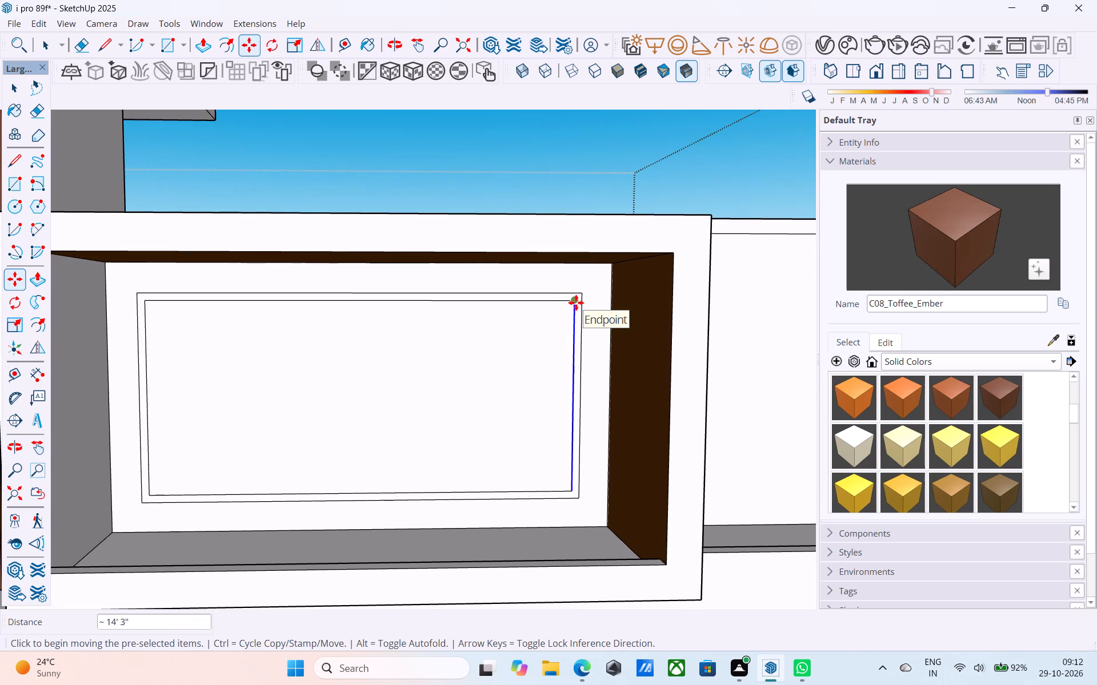
text(/3)
key(Return)
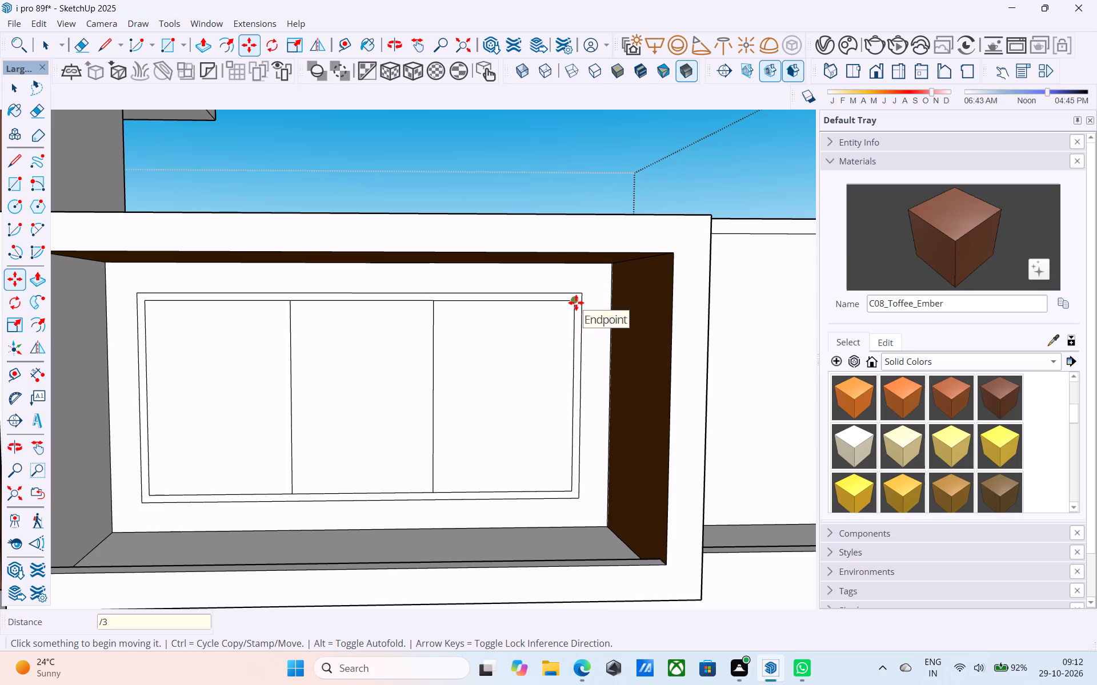
Copy both vertical divider lines 3" sideways to form the recess window's two mullions.
scroll(576, 300, down, 4)
middle_drag(456, 265, 521, 331)
scroll(470, 399, up, 3)
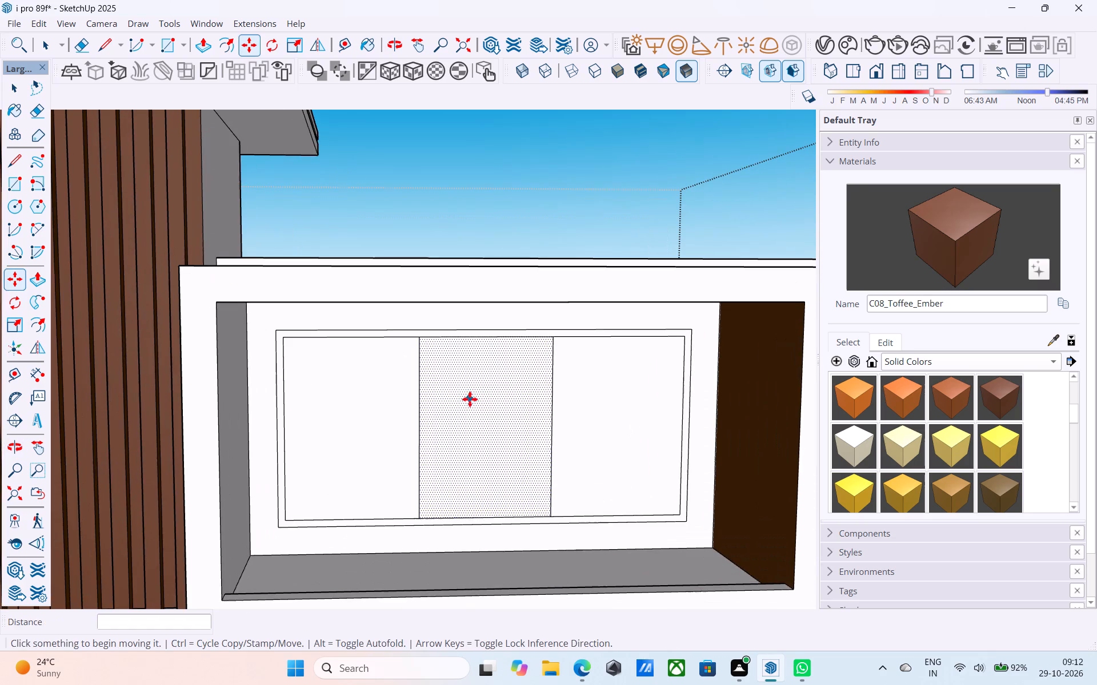
key(space)
click(421, 390)
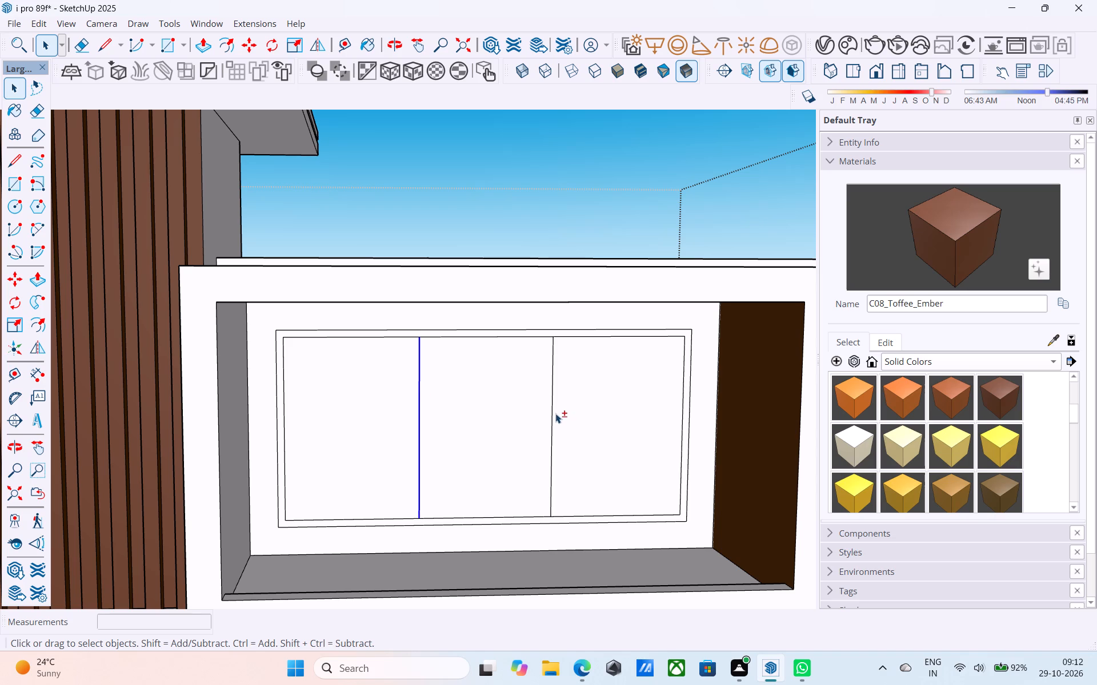
shift+click(552, 410)
key(m)
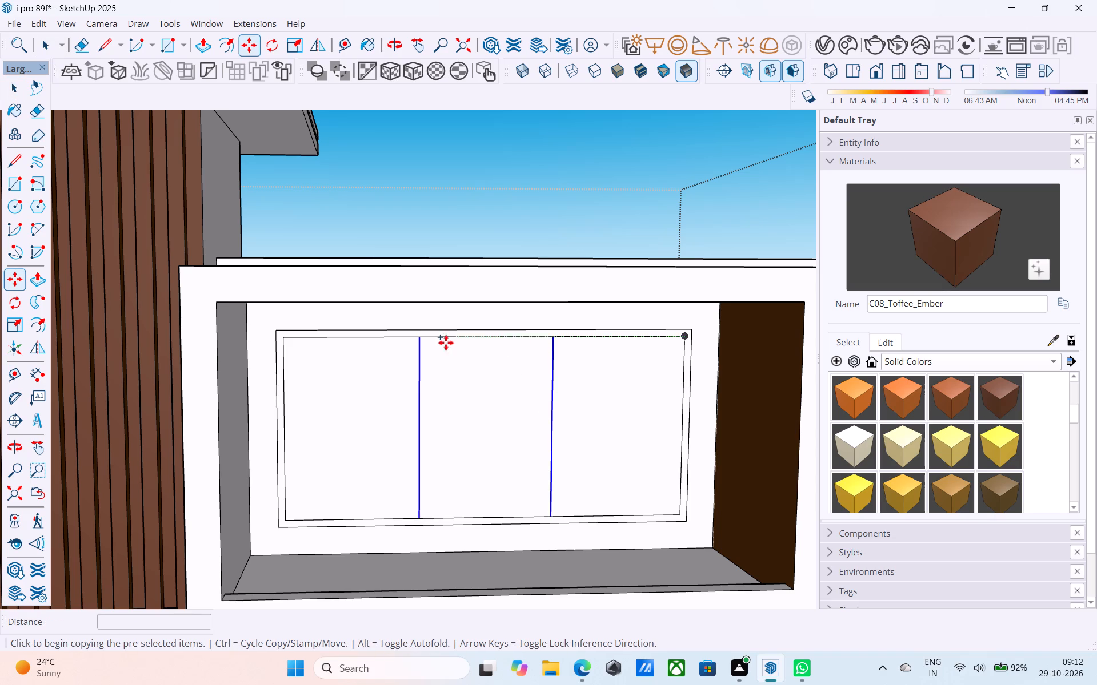
scroll(437, 340, up, 2)
click(414, 335)
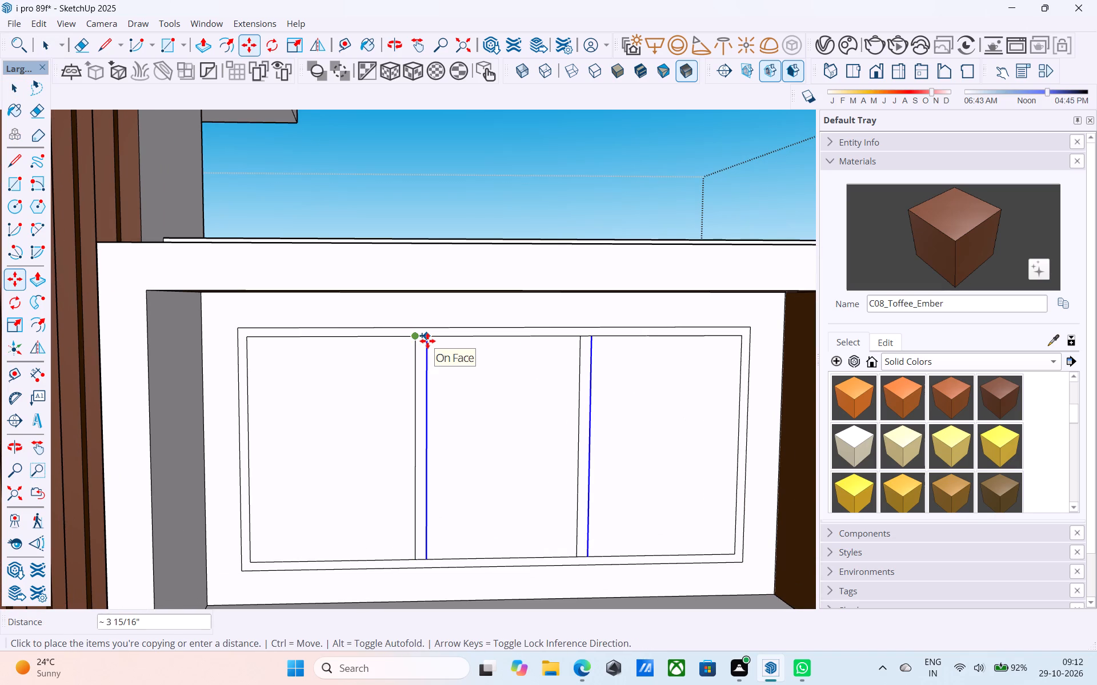
text(3")
key(Return)
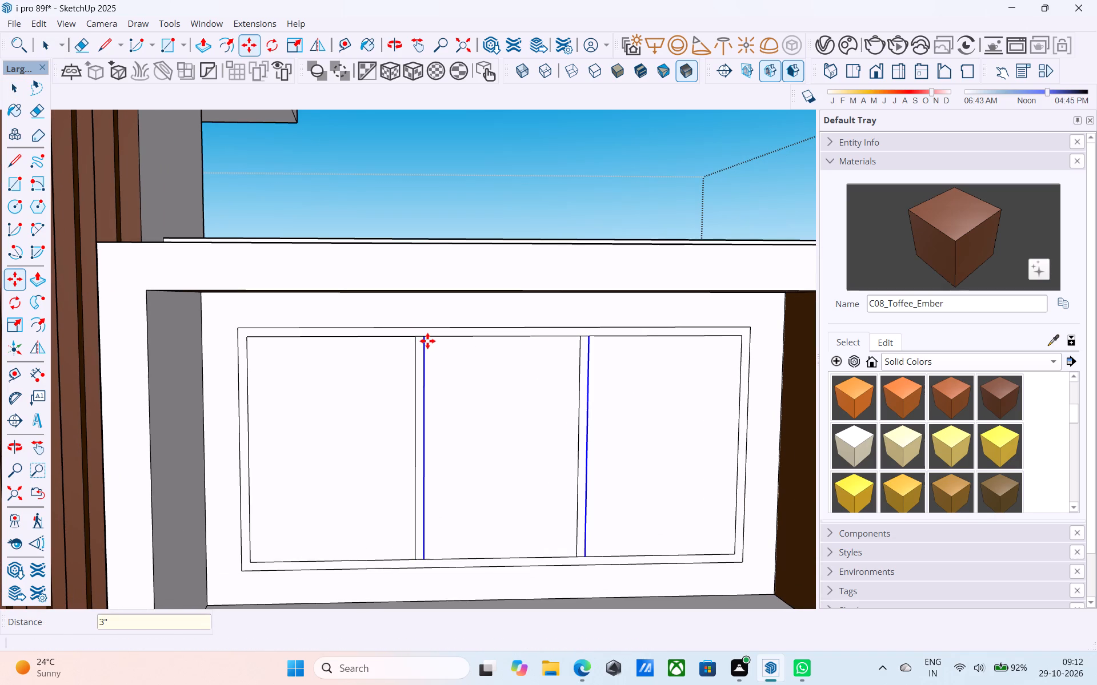
Erase the short edges joining the two mullions to the recess window's top frame.
key(e)
scroll(425, 340, up, 3)
click(418, 337)
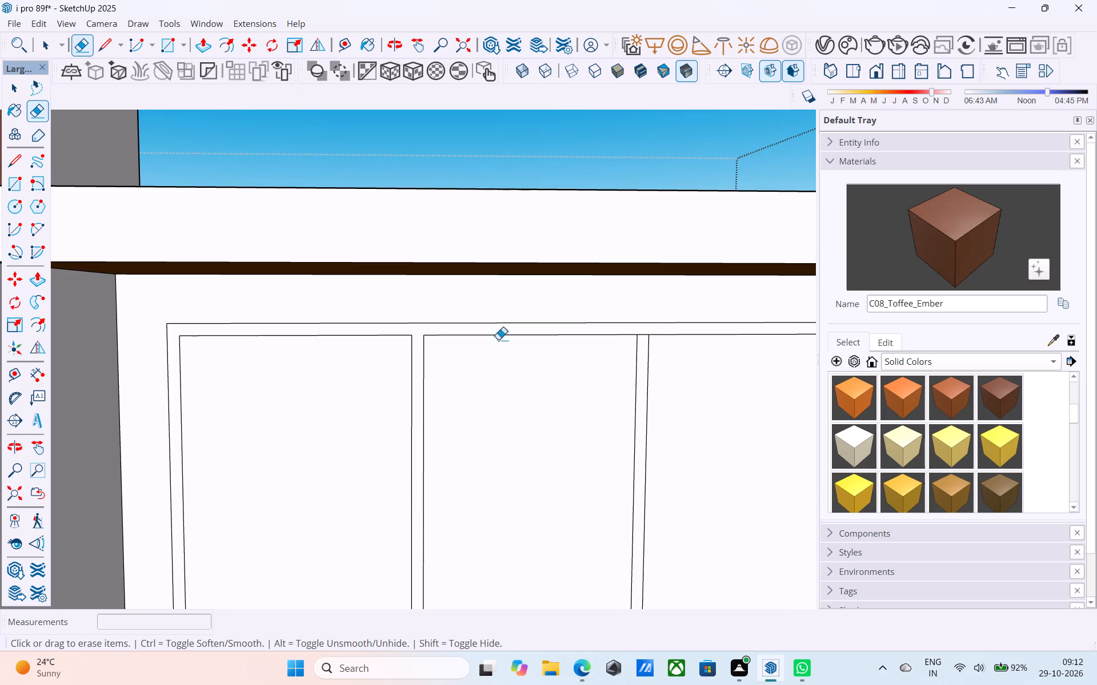
click(645, 335)
key(space)
Push the recess window's three panes inward 6" to open them through the back wall.
scroll(625, 346, down, 6)
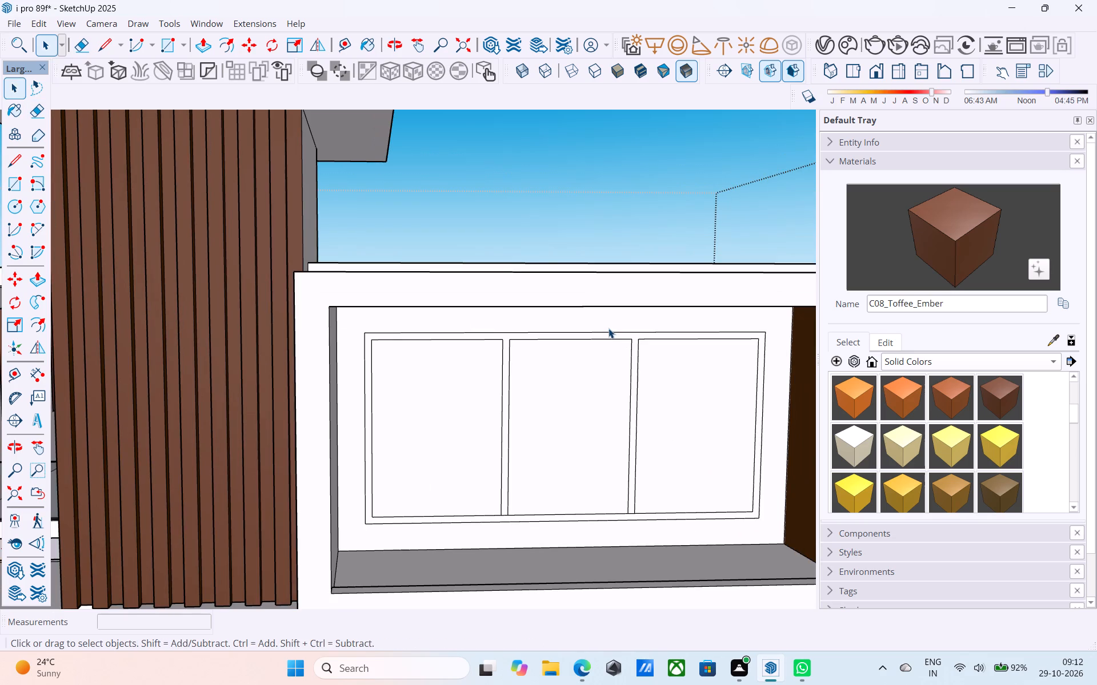
scroll(535, 340, down, 3)
scroll(528, 369, up, 5)
click(454, 408)
scroll(454, 407, up, 2)
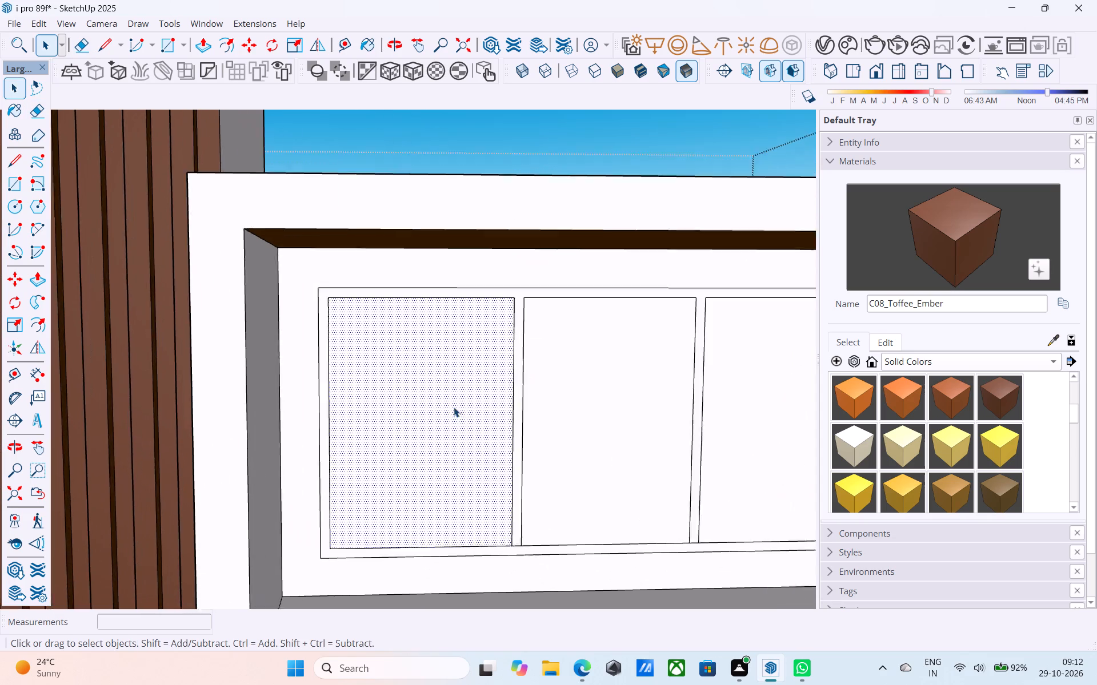
scroll(454, 407, up, 2)
key(p)
click(454, 407)
click(450, 375)
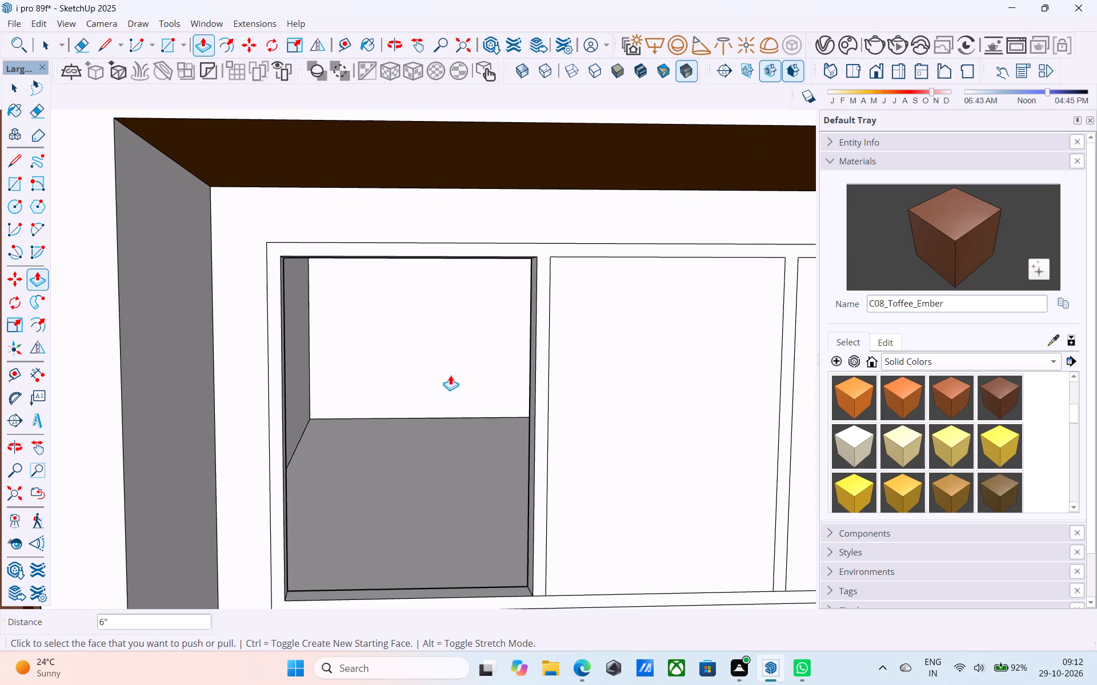
double_click(652, 396)
scroll(320, 360, down, 5)
double_click(506, 371)
key(space)
Save the model with the new three-pane recess window.
scroll(497, 372, down, 5)
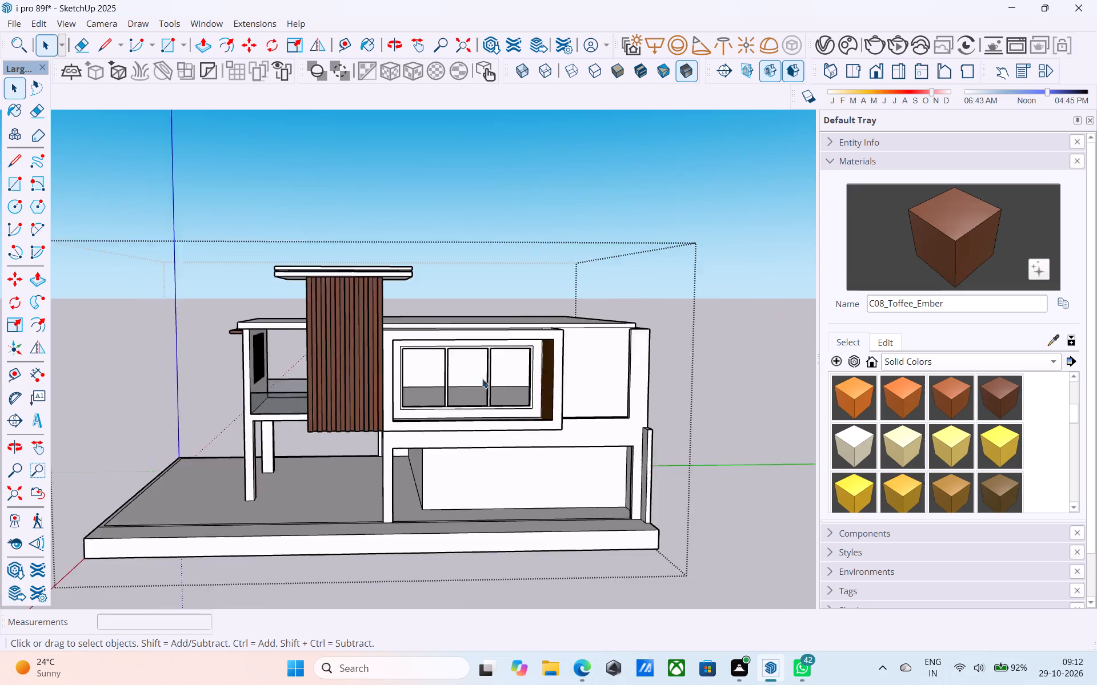
scroll(482, 378, down, 2)
scroll(559, 385, up, 3)
key(ctrl+s)
Draw a horizontal line about 11' long from the recess window's top outer corner to the far end of the adjoining wall.
scroll(560, 385, down, 2)
shift+middle_drag(562, 385, 590, 394)
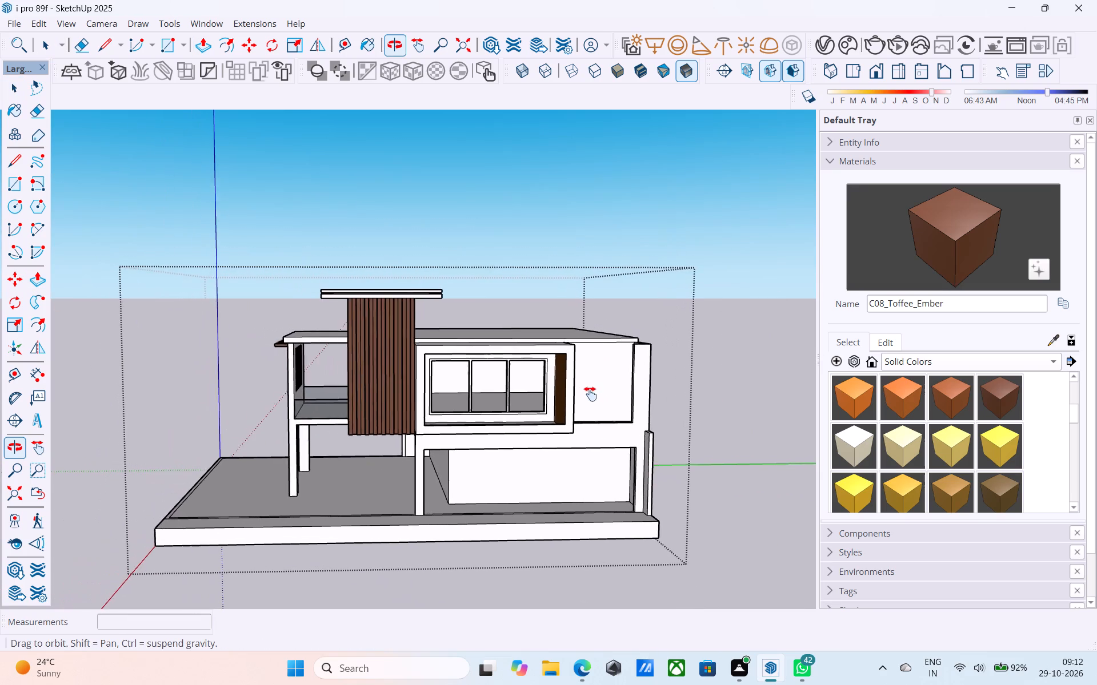
shift+middle_drag(590, 394, 476, 393)
scroll(442, 388, up, 2)
middle_drag(429, 380, 525, 358)
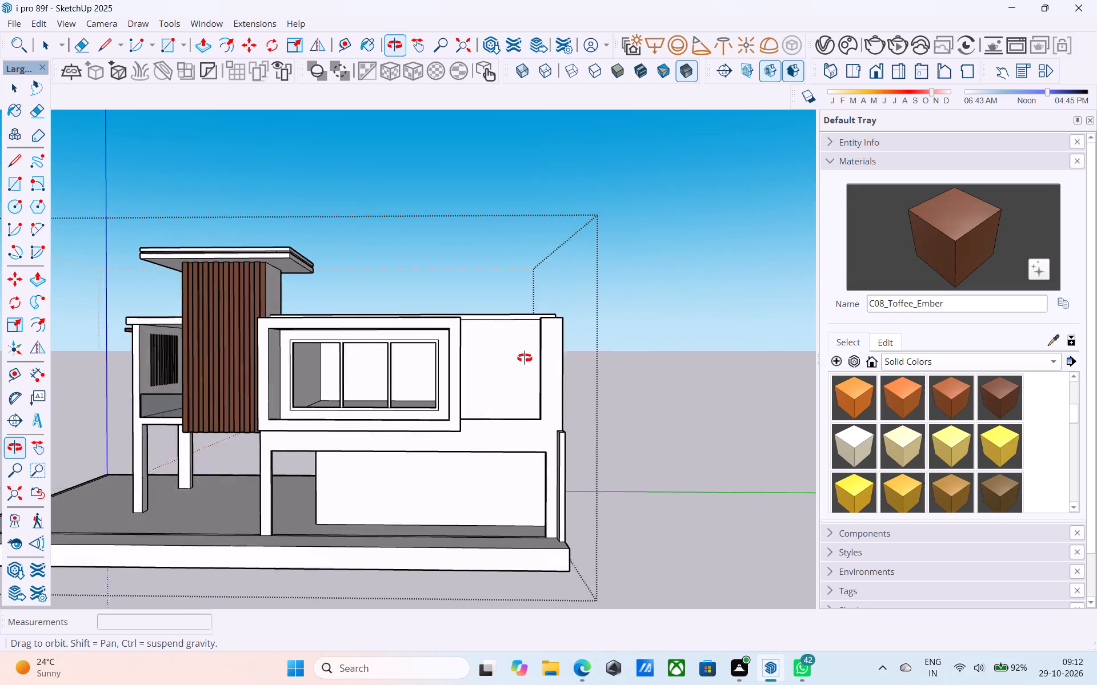
middle_drag(525, 358, 535, 358)
middle_drag(530, 364, 548, 378)
key(l)
scroll(494, 368, up, 10)
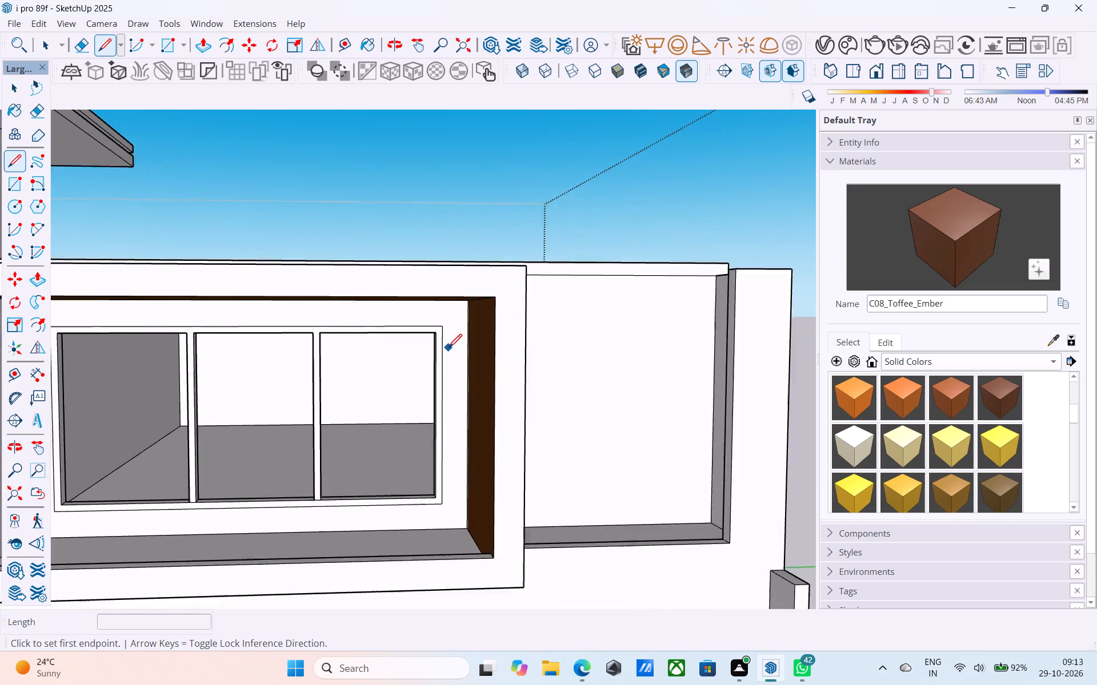
click(443, 323)
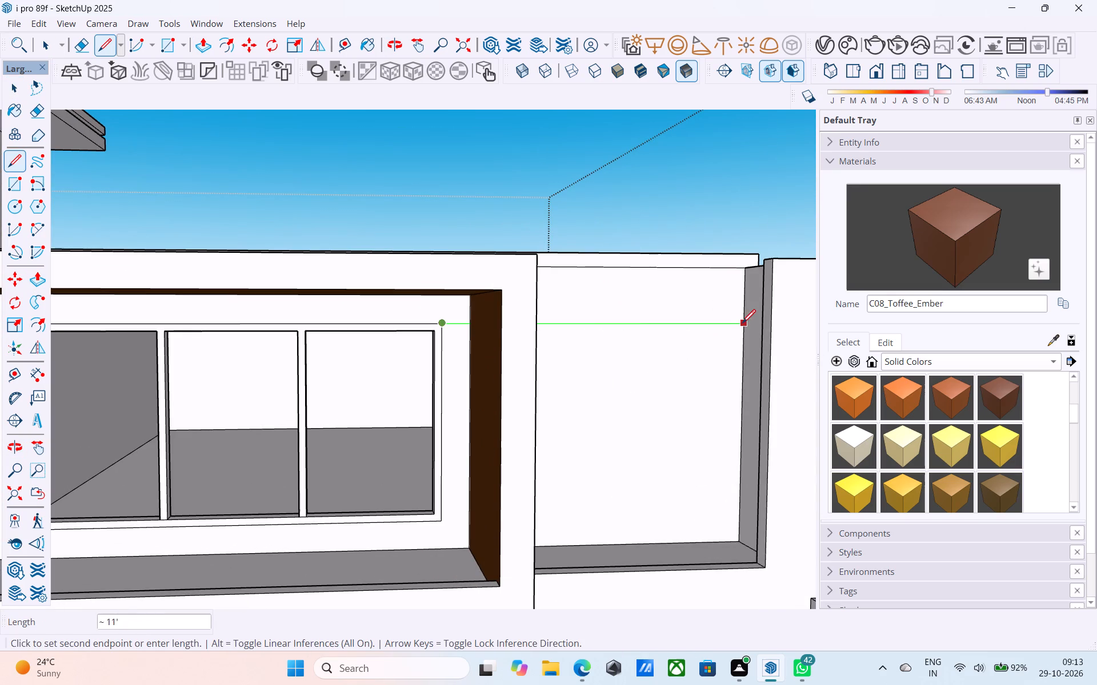
click(744, 324)
key(space)
Draw a matching horizontal line about 11' long from the recess window's bottom outer corner to the adjoining wall's far end.
middle_drag(700, 358, 654, 354)
click(610, 369)
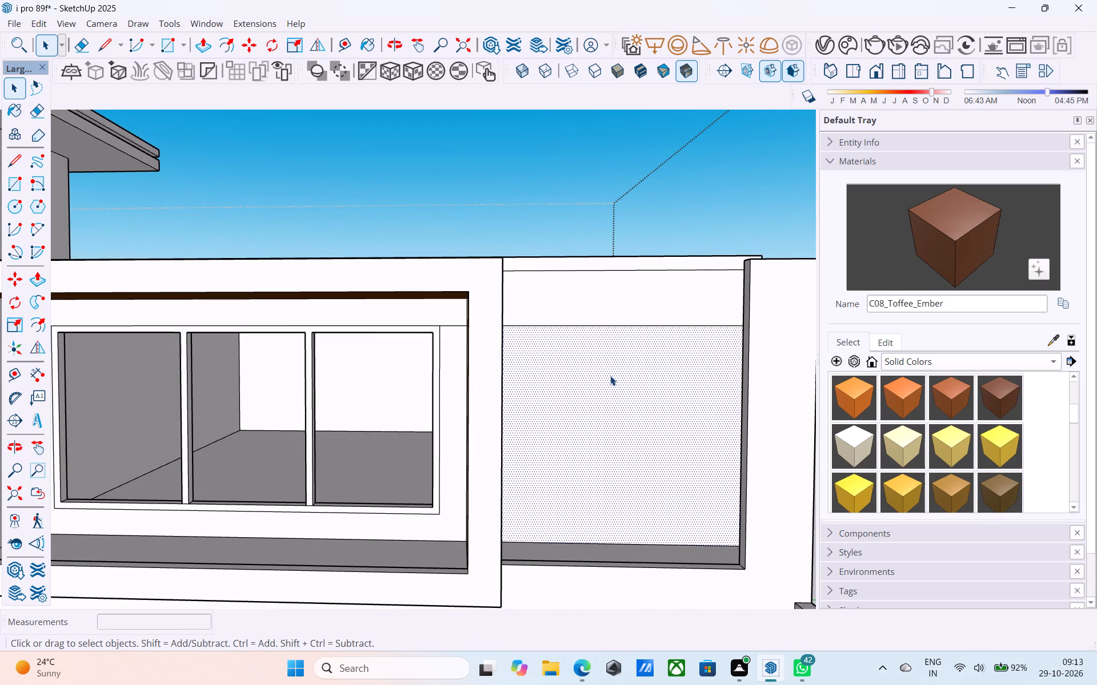
scroll(610, 376, down, 3)
middle_drag(592, 401, 593, 389)
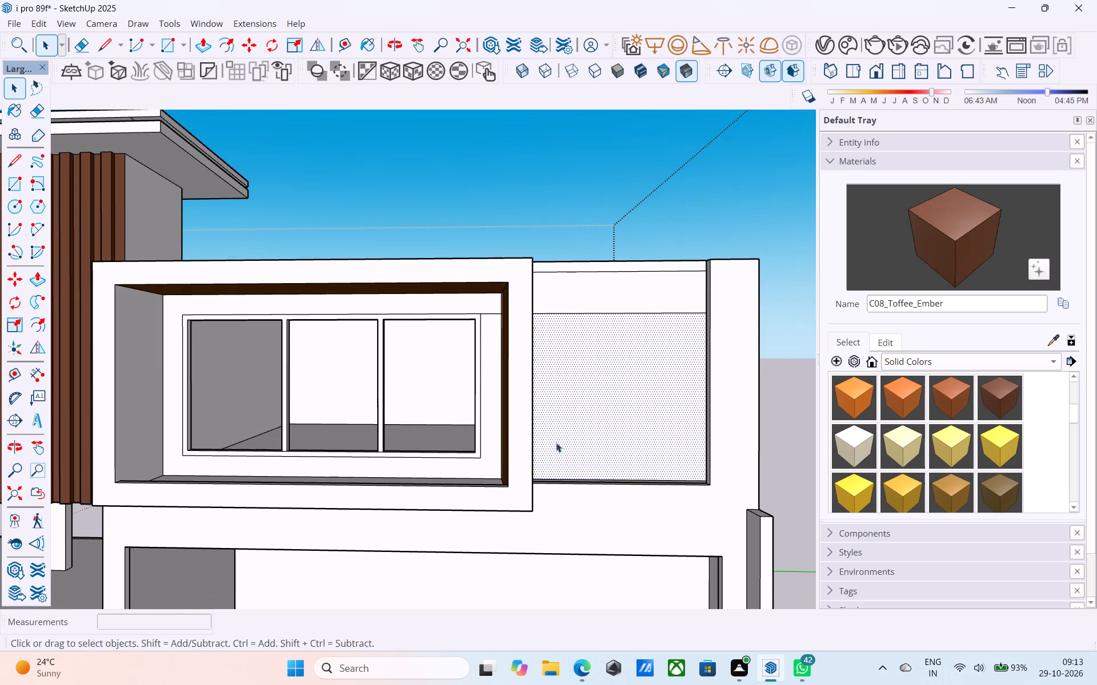
middle_drag(511, 461, 518, 467)
key(l)
scroll(484, 470, up, 6)
click(479, 452)
scroll(449, 440, down, 7)
middle_drag(560, 456, 635, 470)
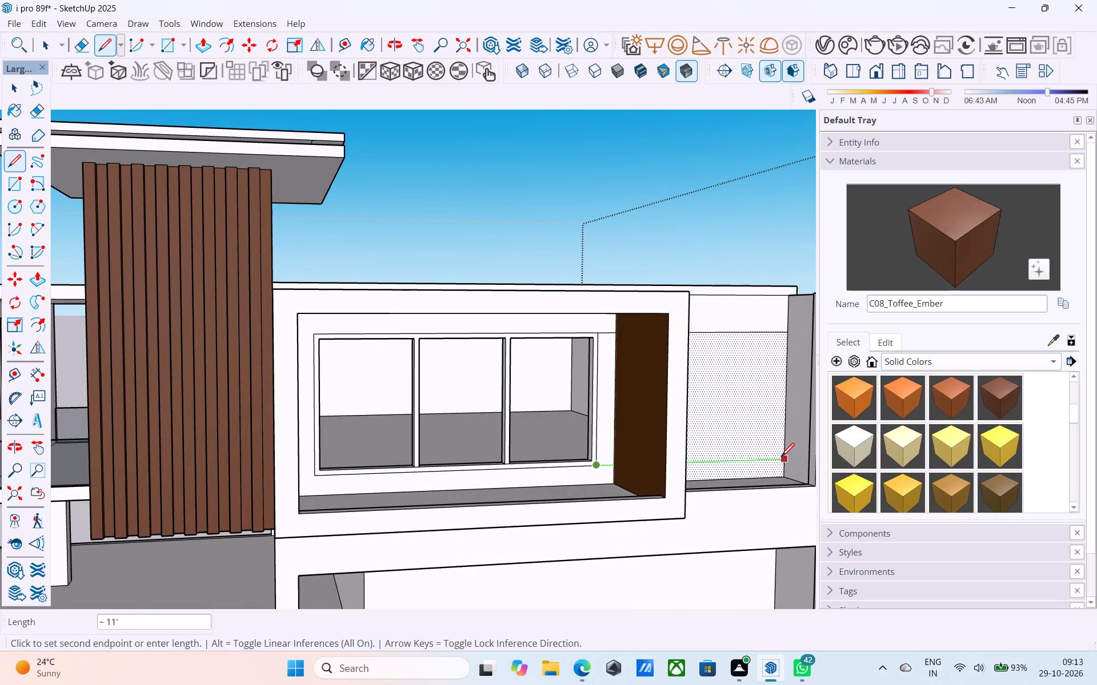
click(781, 458)
key(space)
Offset the adjoining wall's face between the two horizontal lines inward by 3".
middle_drag(776, 450, 648, 441)
middle_drag(342, 347, 425, 371)
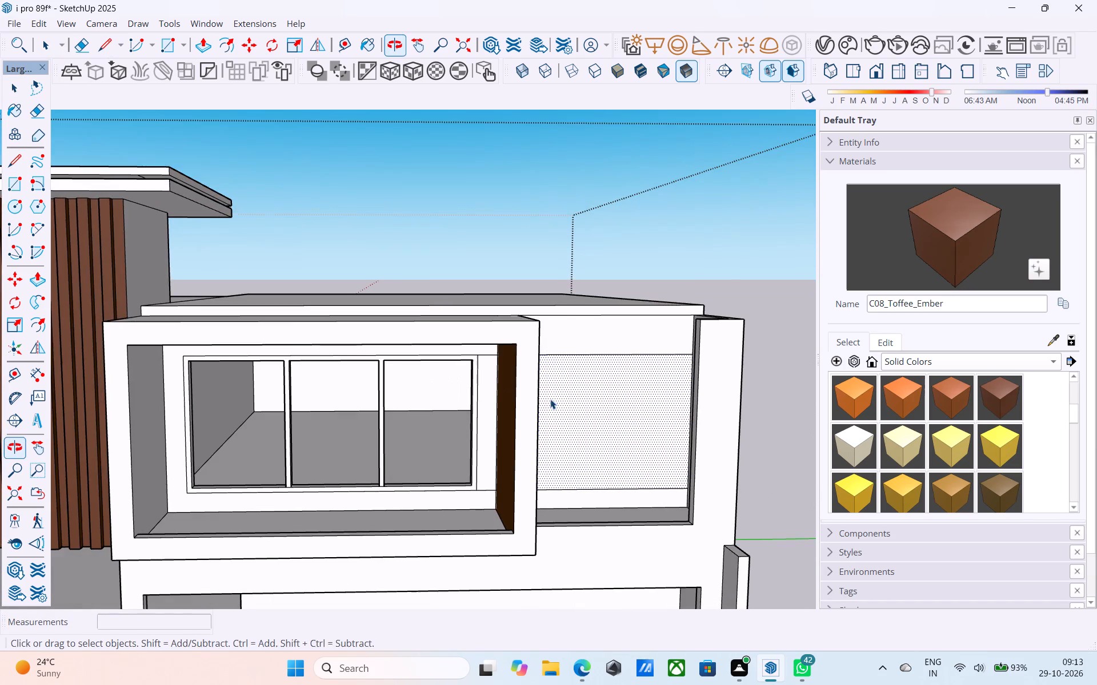
click(587, 410)
scroll(588, 410, down, 2)
key(f)
click(588, 410)
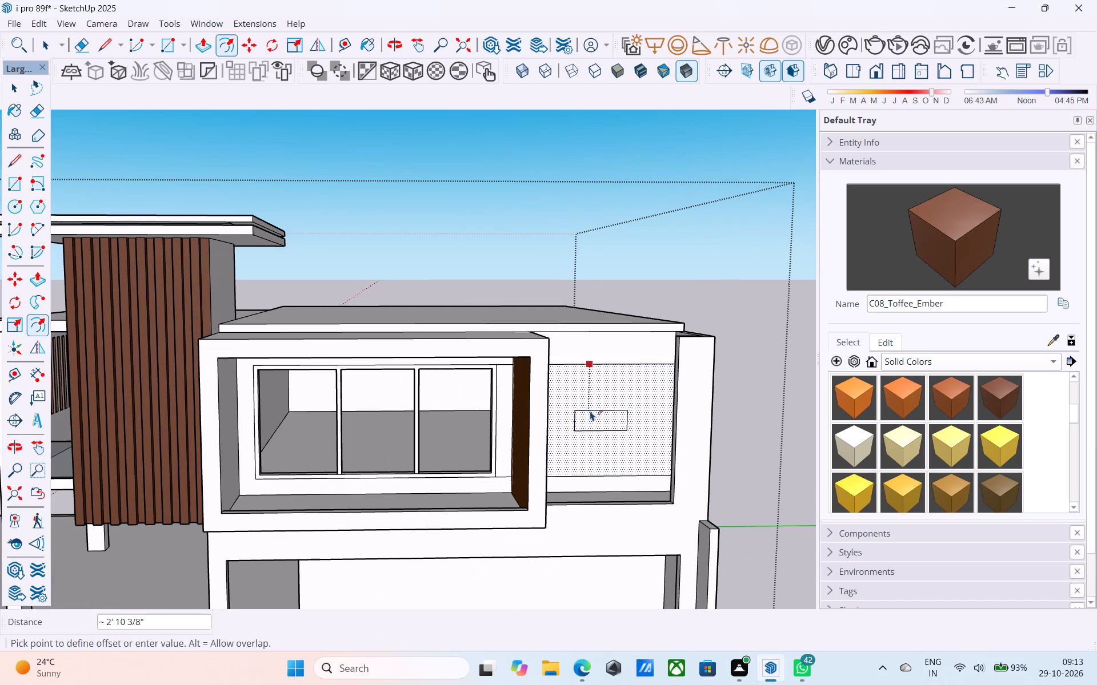
text(3")
key(Return)
key(space)
Copy the new frame's inner vertical edge beside the recess to the opposite inner edge and divide the span in two (/2).
middle_drag(590, 408, 537, 388)
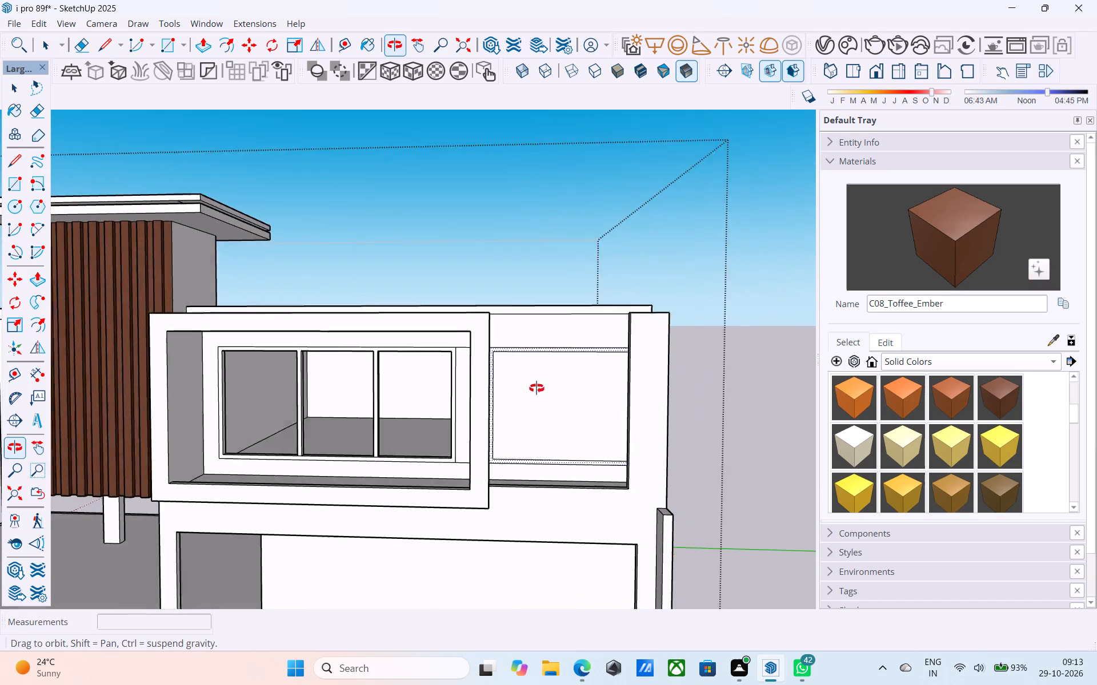
middle_drag(537, 388, 529, 388)
click(475, 370)
key(m)
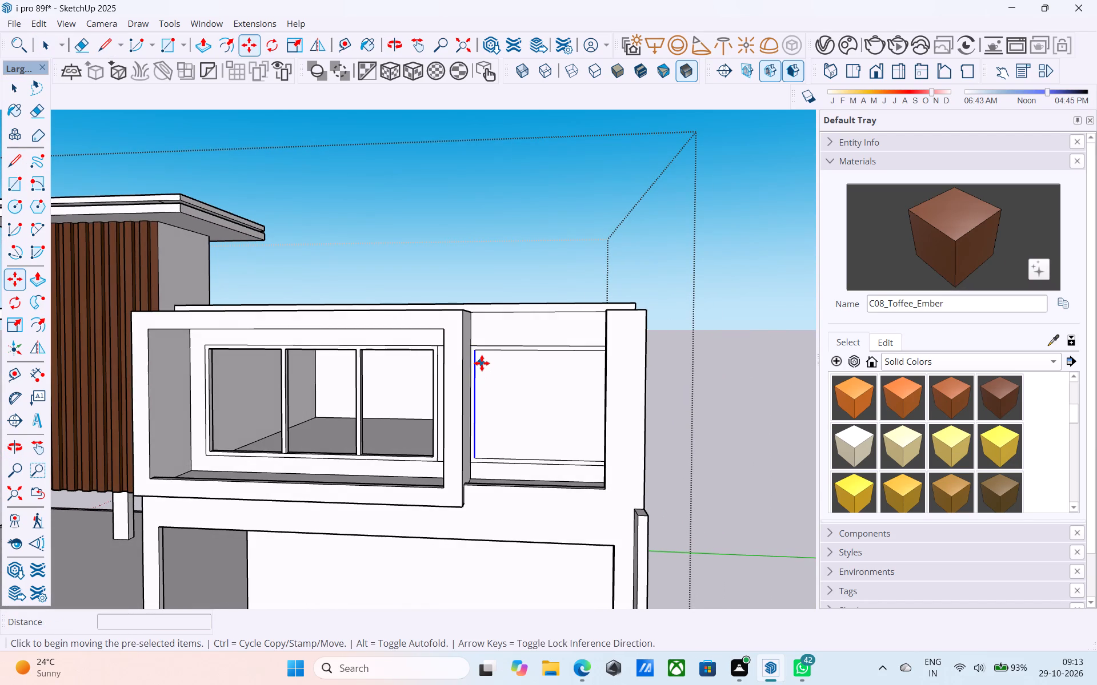
click(477, 353)
shift+middle_drag(557, 371, 653, 383)
scroll(720, 373, up, 4)
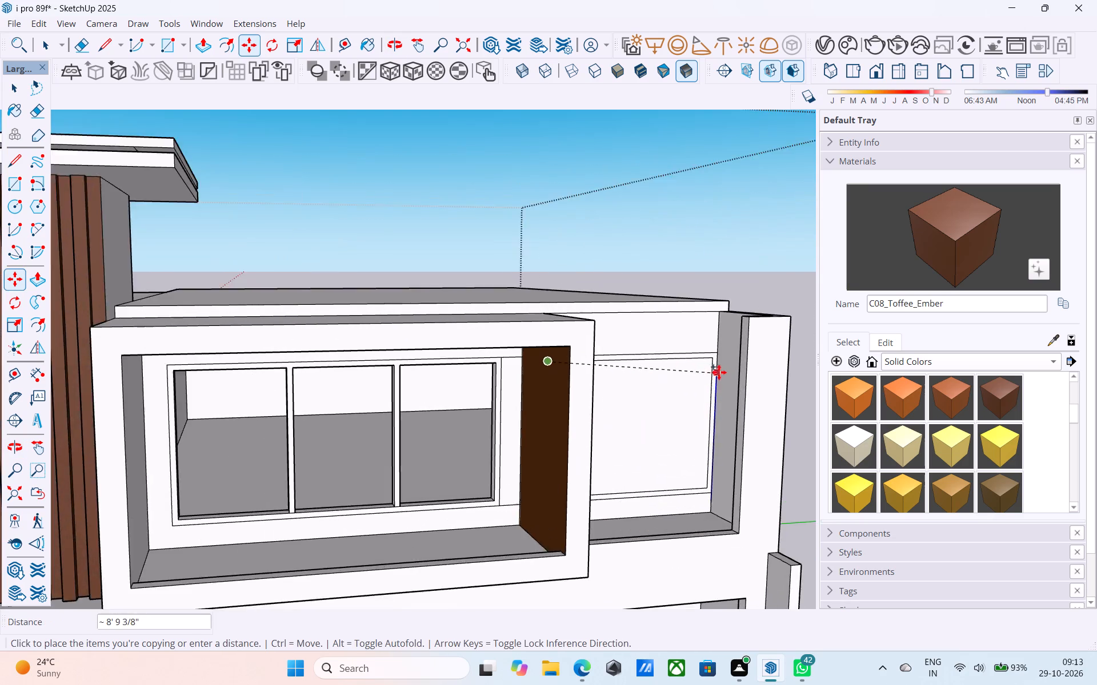
scroll(719, 372, up, 1)
click(711, 358)
text(/2)
key(Return)
key(space)
Copy the adjoining window's centre line slightly sideways to form a narrow mullion.
middle_drag(699, 353, 635, 343)
click(454, 393)
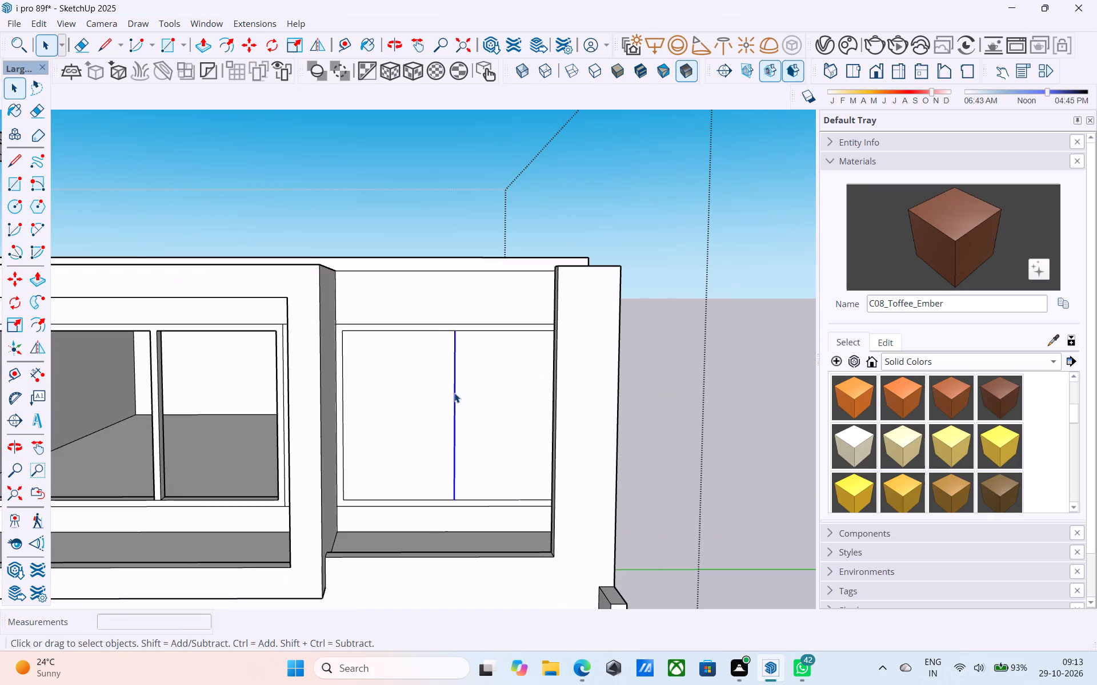
key(m)
click(453, 335)
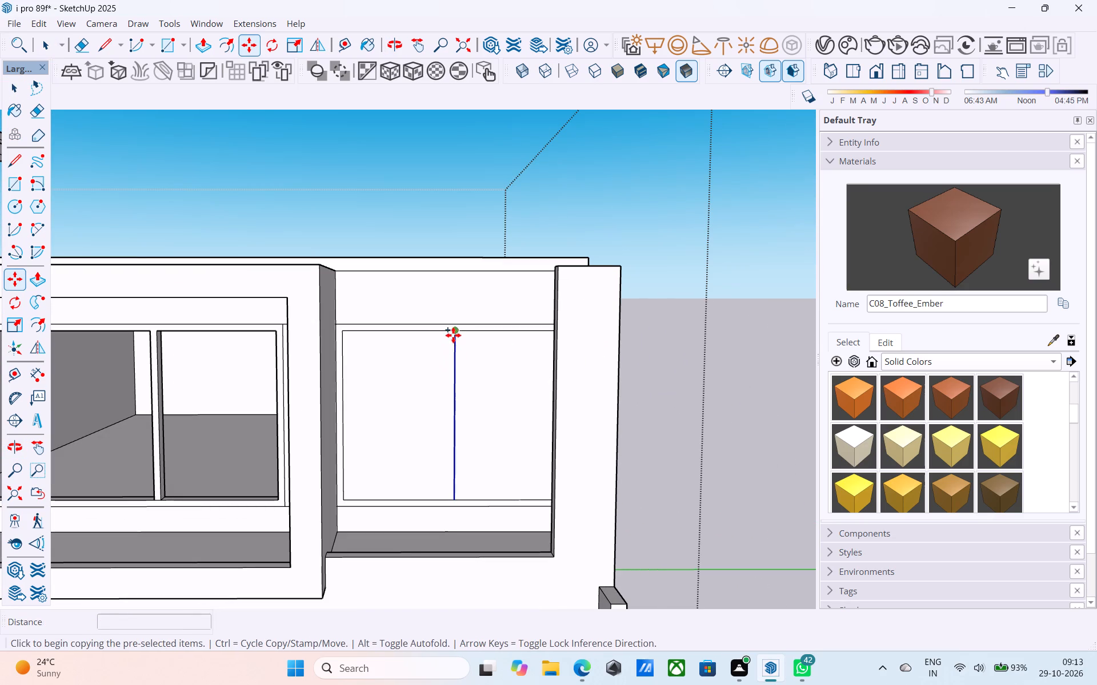
click(463, 337)
scroll(459, 344, up, 3)
key(space)
Erase the short edge joining the adjoining window's mullion to its top frame.
scroll(458, 325, up, 3)
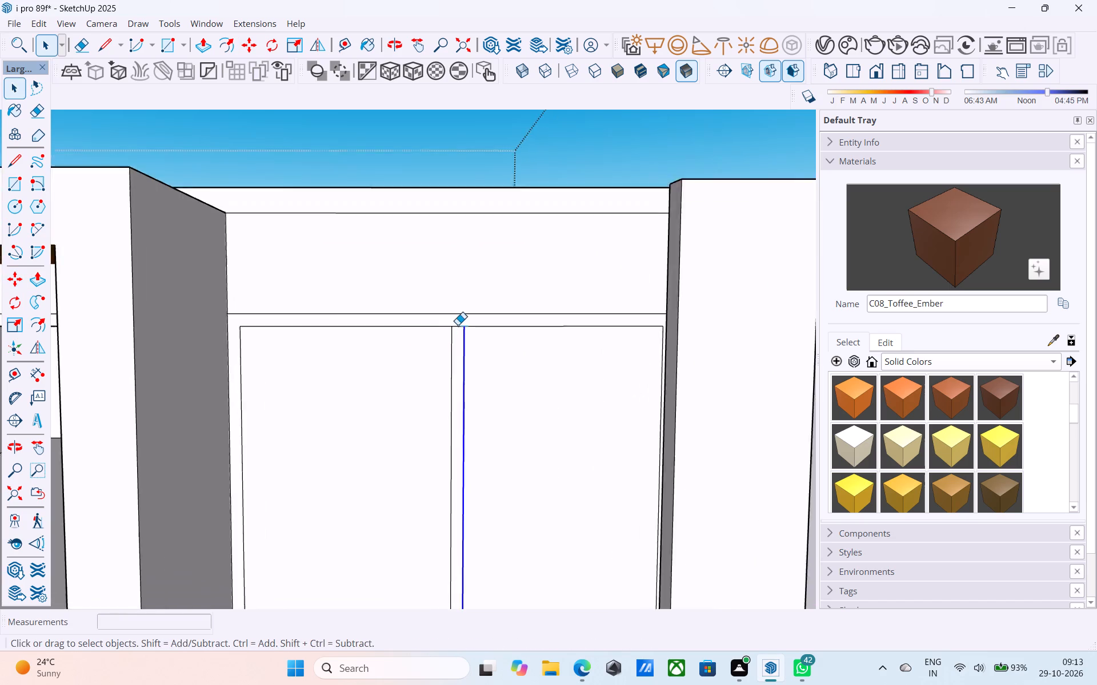
key(e)
scroll(458, 325, up, 5)
drag(458, 325, 462, 333)
key(space)
Push both panes of the adjoining window inward 6" so that they open through the wall.
scroll(428, 356, down, 4)
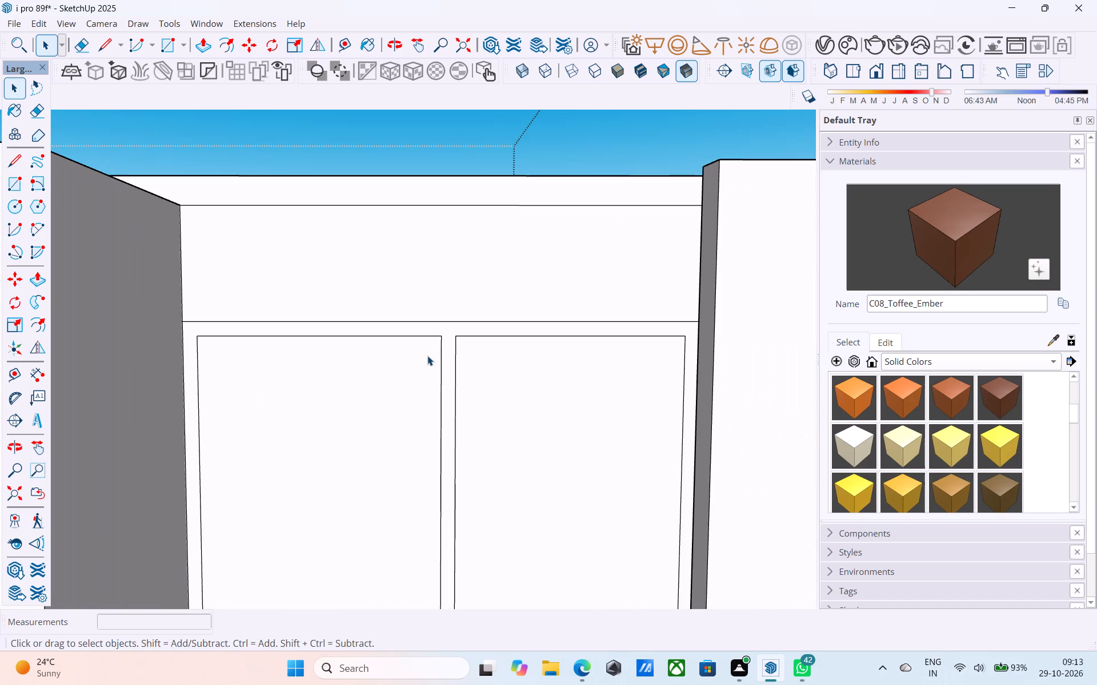
click(427, 356)
key(p)
scroll(419, 375, up, 1)
click(418, 375)
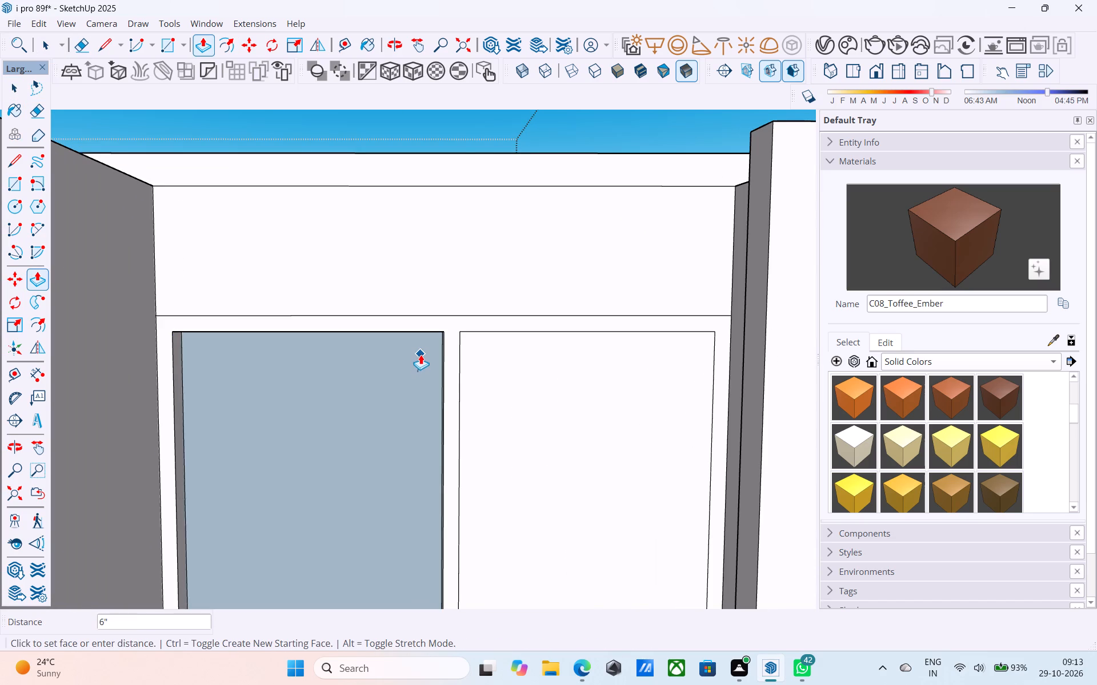
scroll(421, 354, up, 3)
click(421, 354)
double_click(565, 391)
scroll(561, 316, down, 7)
key(space)
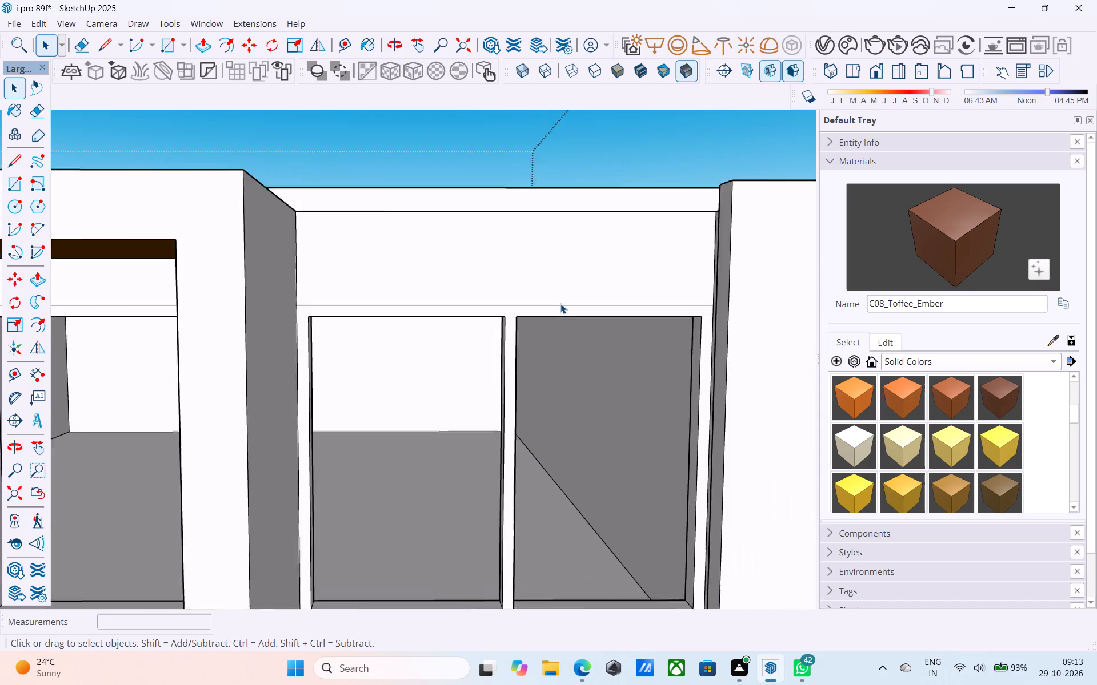
Save the model.
scroll(560, 304, down, 6)
key(ctrl+s)
Draw a line from the projecting frame's upper inner corner across its front and 5' 6" along its outer side to the adjoining wall.
scroll(560, 304, down, 4)
middle_drag(521, 427, 563, 412)
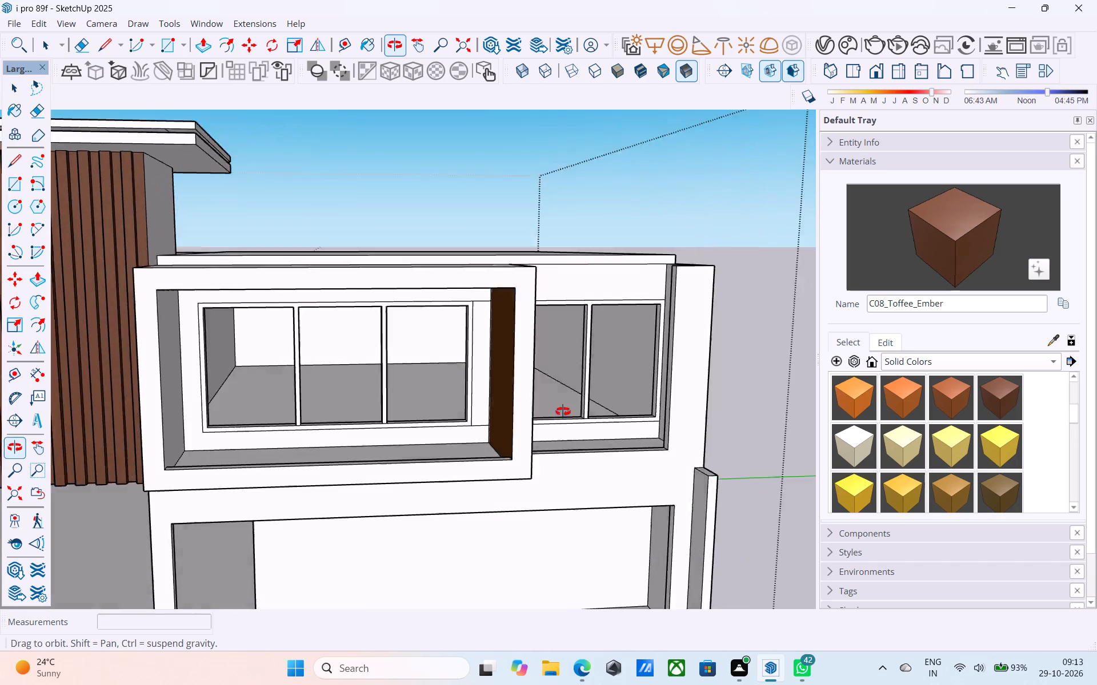
middle_drag(563, 412, 565, 412)
scroll(576, 410, down, 2)
shift+middle_drag(559, 405, 585, 416)
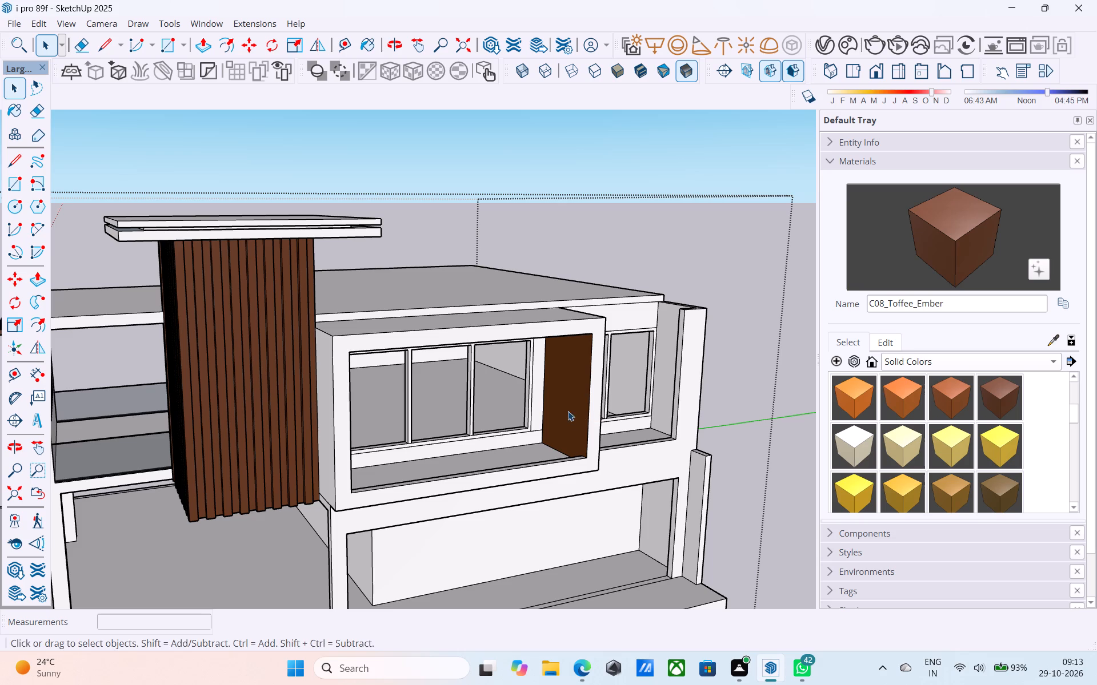
middle_drag(607, 402, 543, 384)
shift+middle_drag(563, 388, 588, 413)
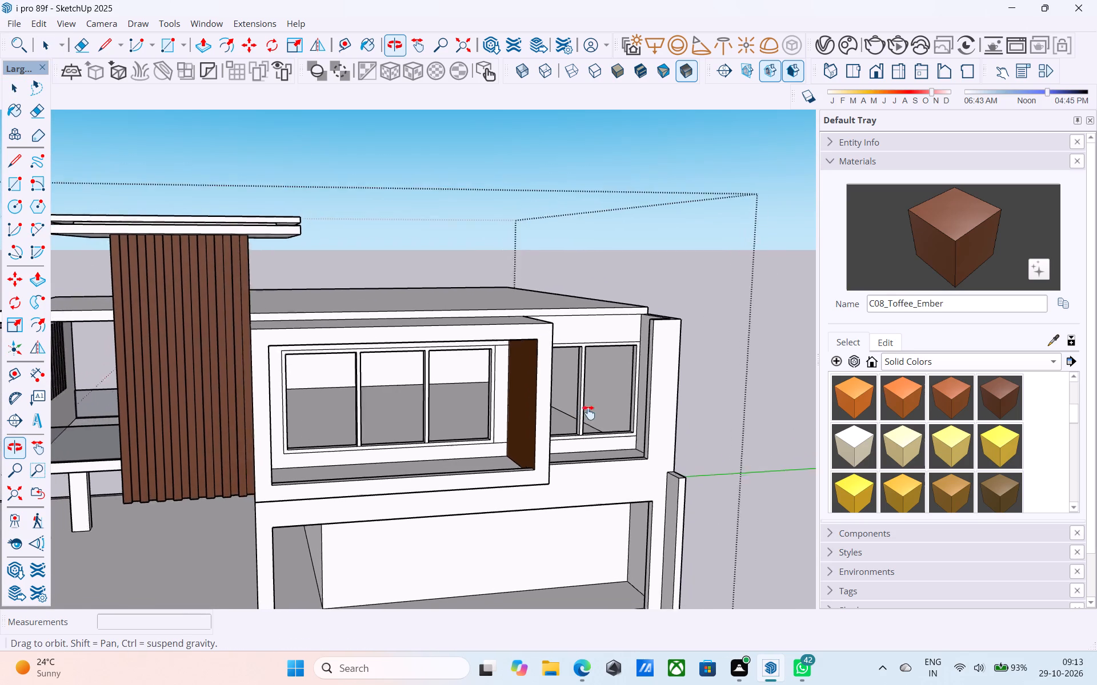
shift+middle_drag(588, 413, 490, 397)
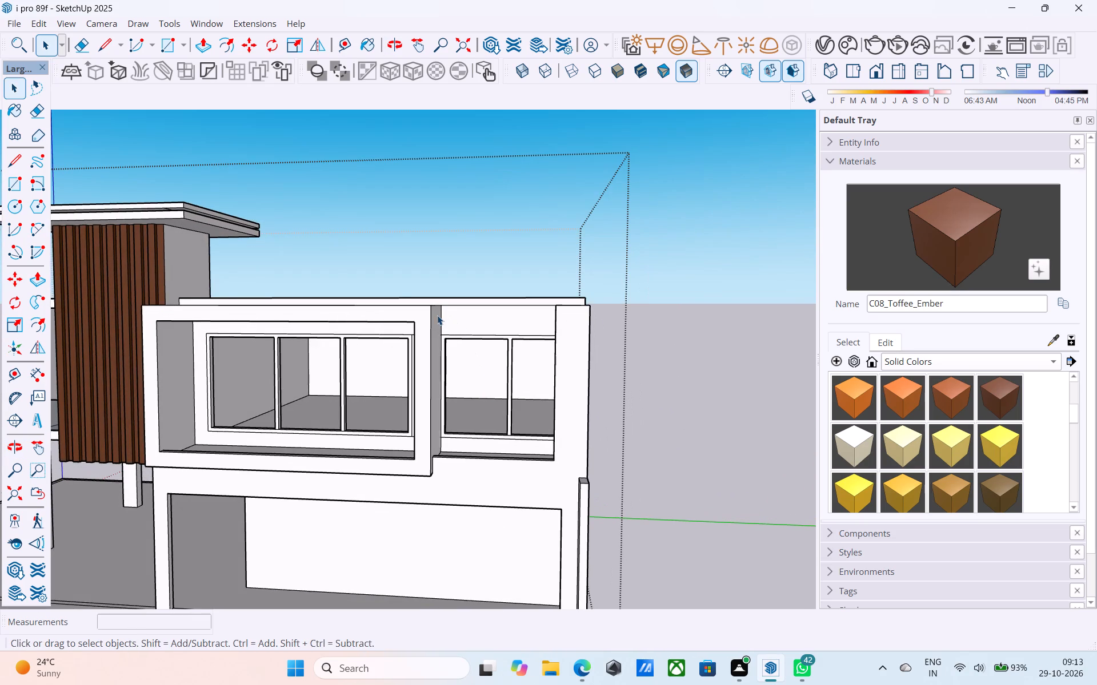
key(l)
scroll(437, 315, up, 4)
click(402, 325)
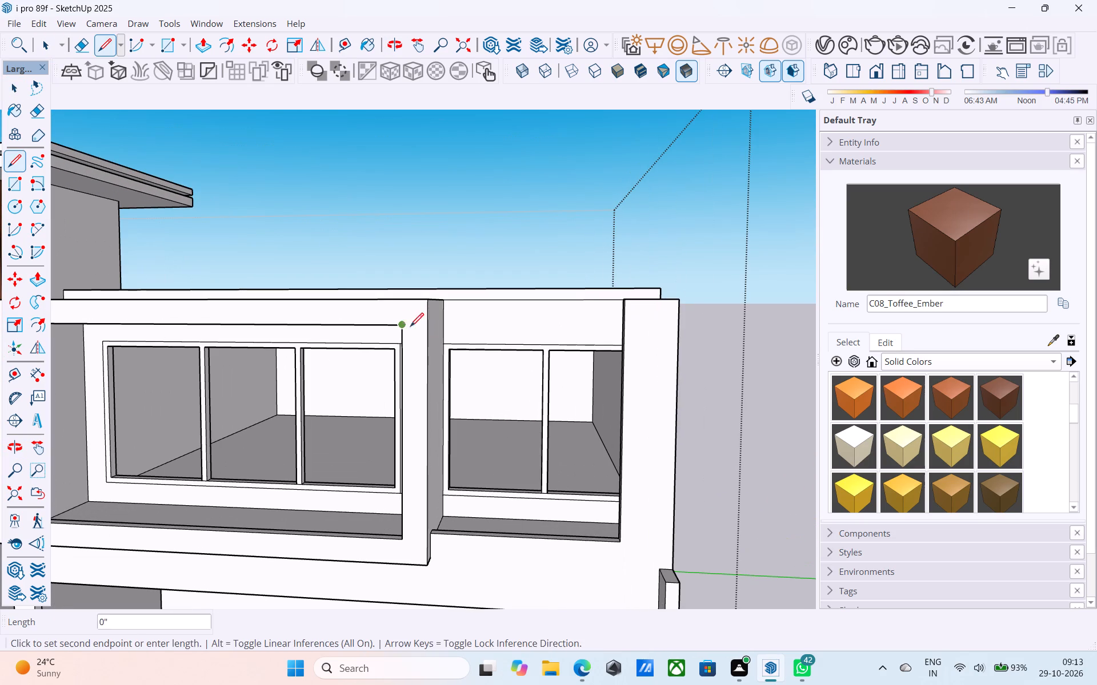
click(425, 327)
click(431, 330)
double_click(445, 324)
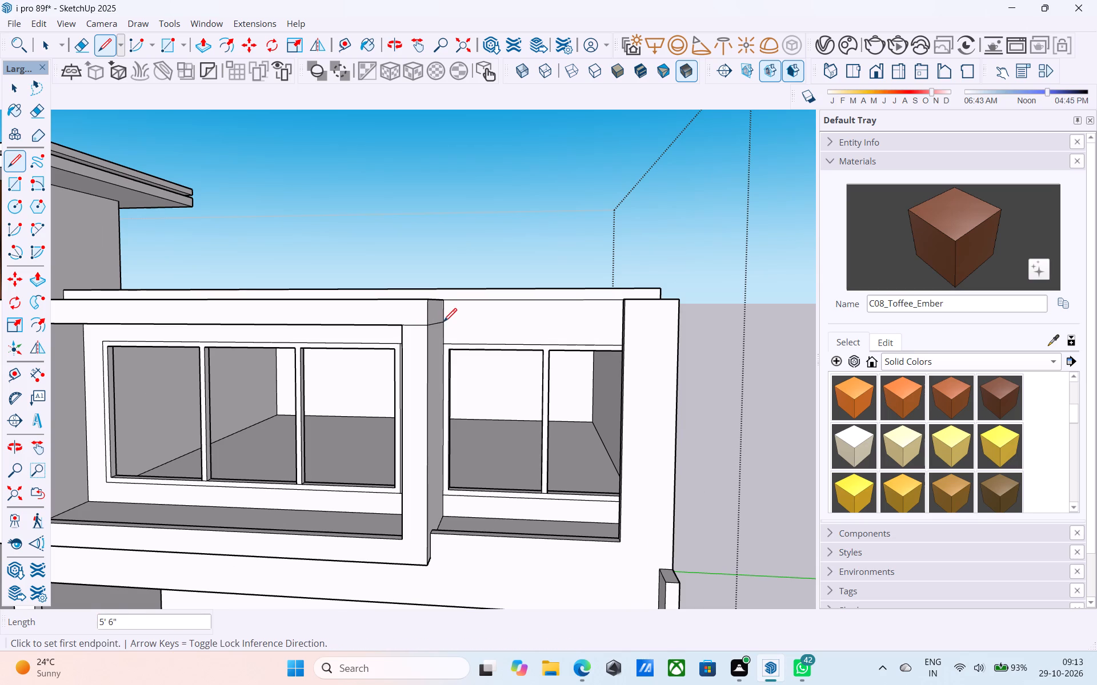
Continue the line horizontally 9' across the wall above the adjoining window to the end pillar.
scroll(609, 369, down, 1)
shift+middle_drag(598, 364, 606, 367)
click(479, 327)
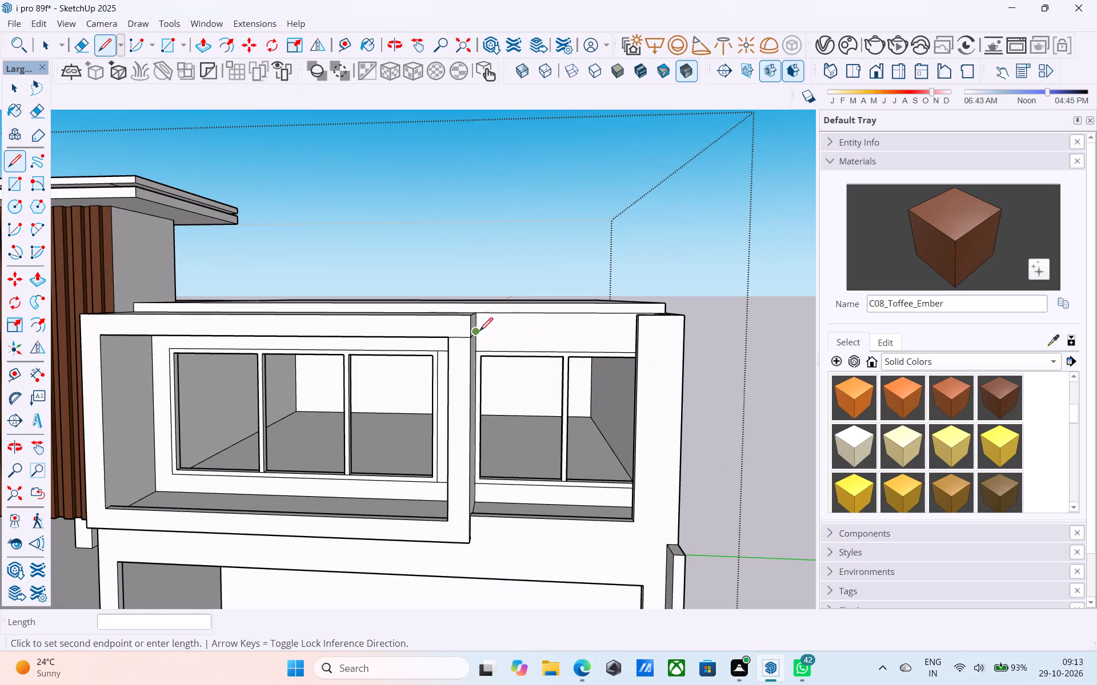
middle_drag(505, 350, 555, 342)
click(672, 320)
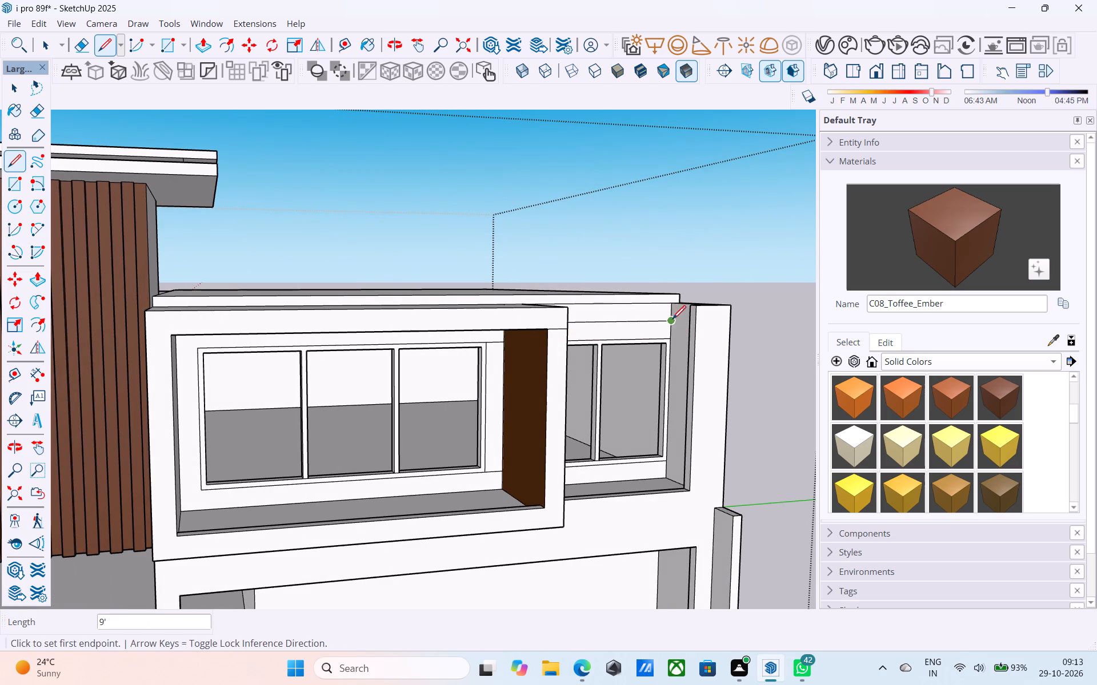
Copy the short vertical edge above that line 9' across to the end pillar and divide the span into nine (/9).
middle_drag(599, 331, 470, 331)
key(space)
scroll(391, 320, up, 3)
click(358, 309)
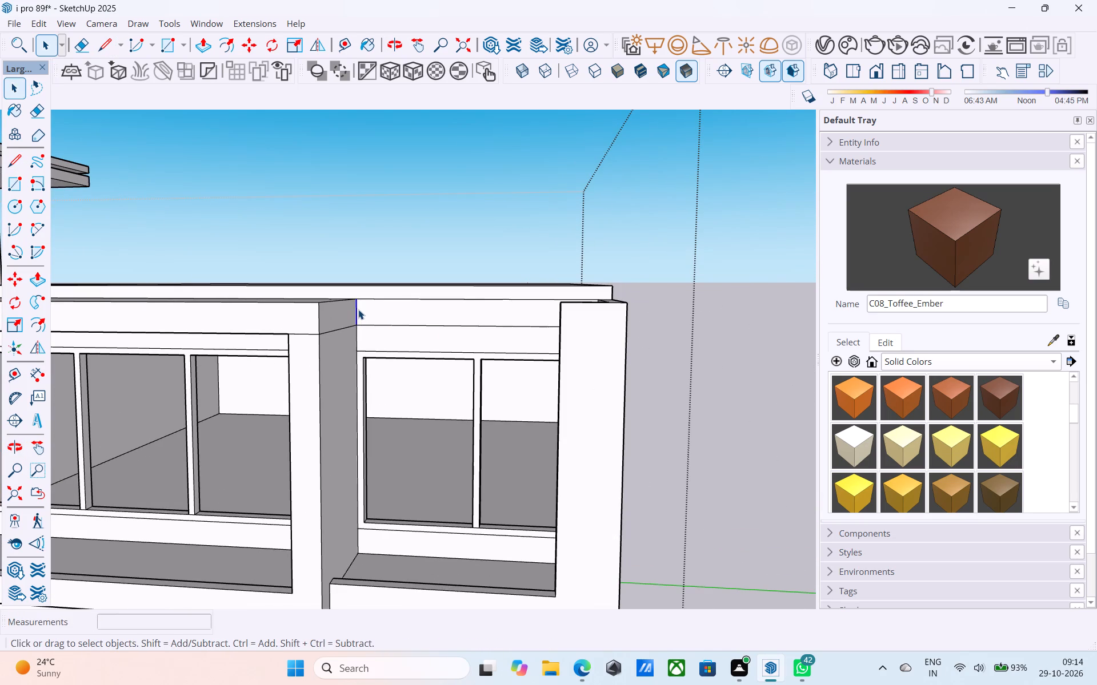
key(m)
click(359, 300)
scroll(471, 349, down, 1)
shift+middle_drag(408, 333, 402, 331)
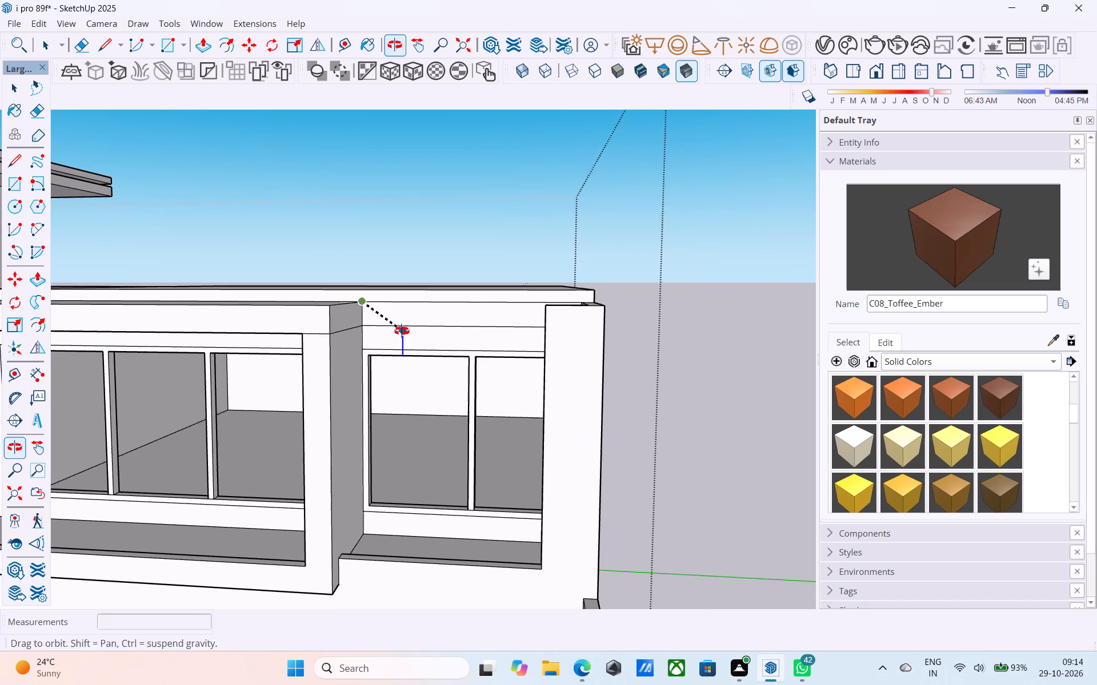
shift+middle_drag(402, 331, 561, 370)
middle_drag(741, 380, 511, 354)
scroll(552, 340, up, 7)
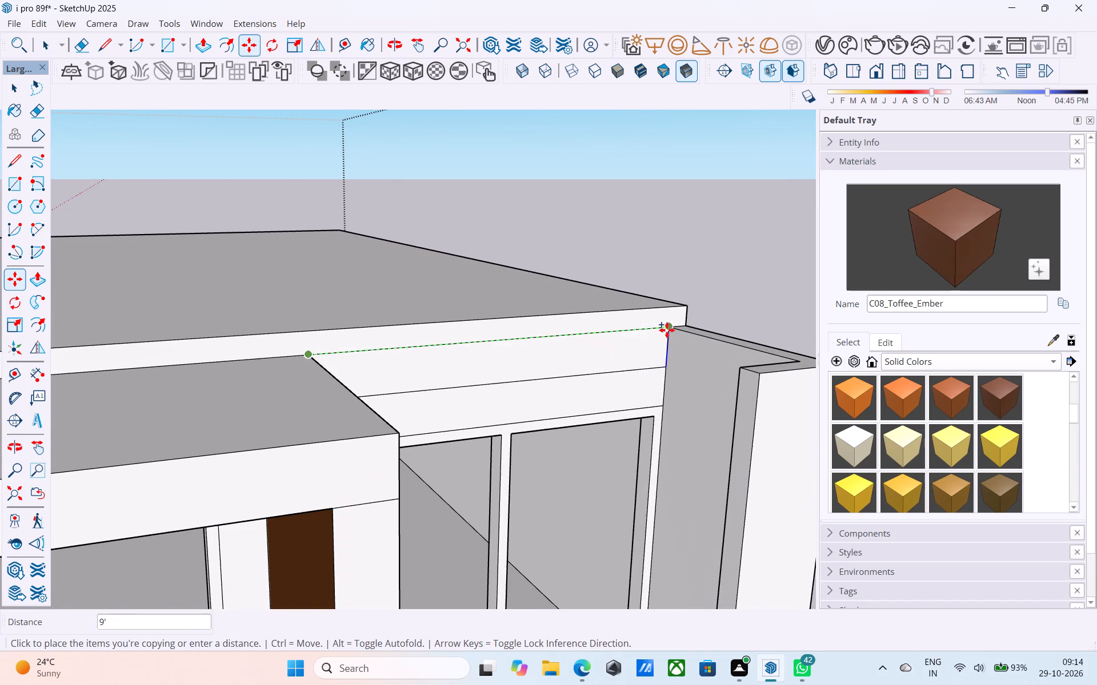
click(671, 329)
key(slash)
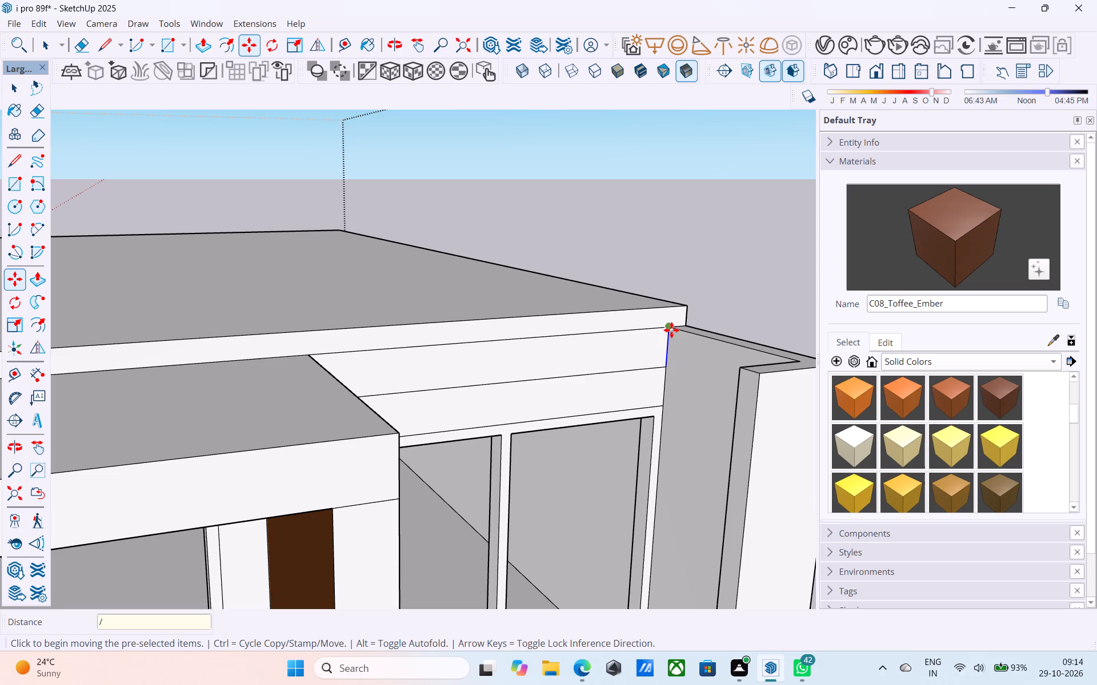
key(9)
key(Return)
scroll(671, 329, down, 6)
key(space)
Draw a horizontal line at mid-height across the nine divisions, from the projecting frame's side to the end pillar.
middle_drag(674, 330, 672, 330)
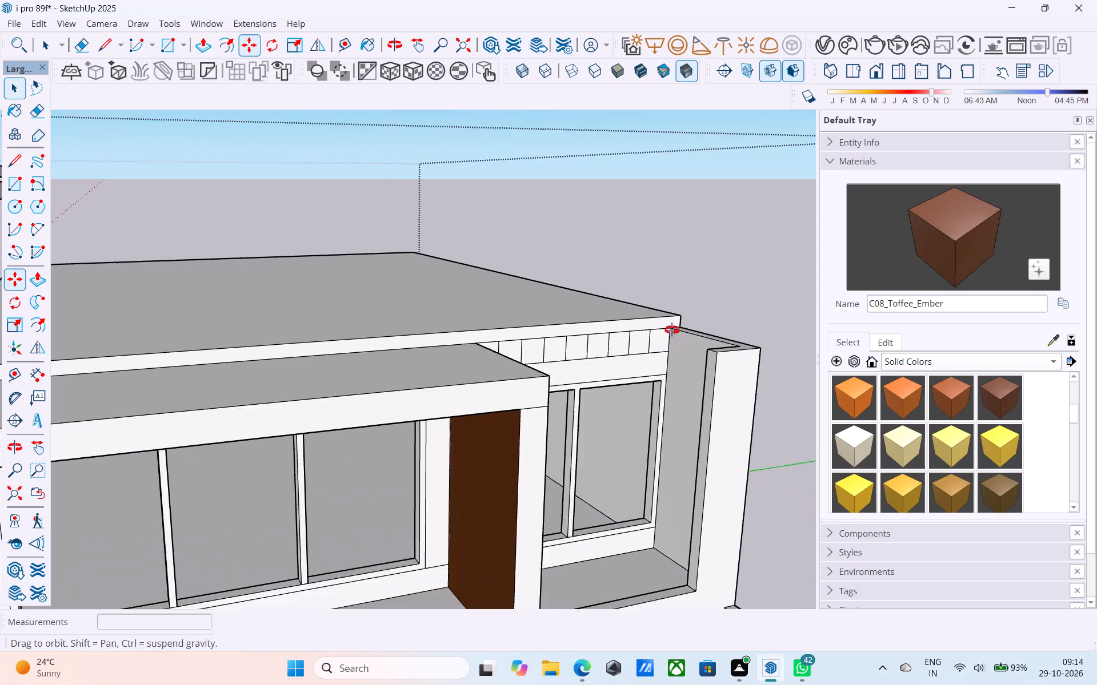
middle_drag(672, 330, 567, 305)
middle_drag(235, 295, 360, 361)
middle_drag(353, 354, 345, 346)
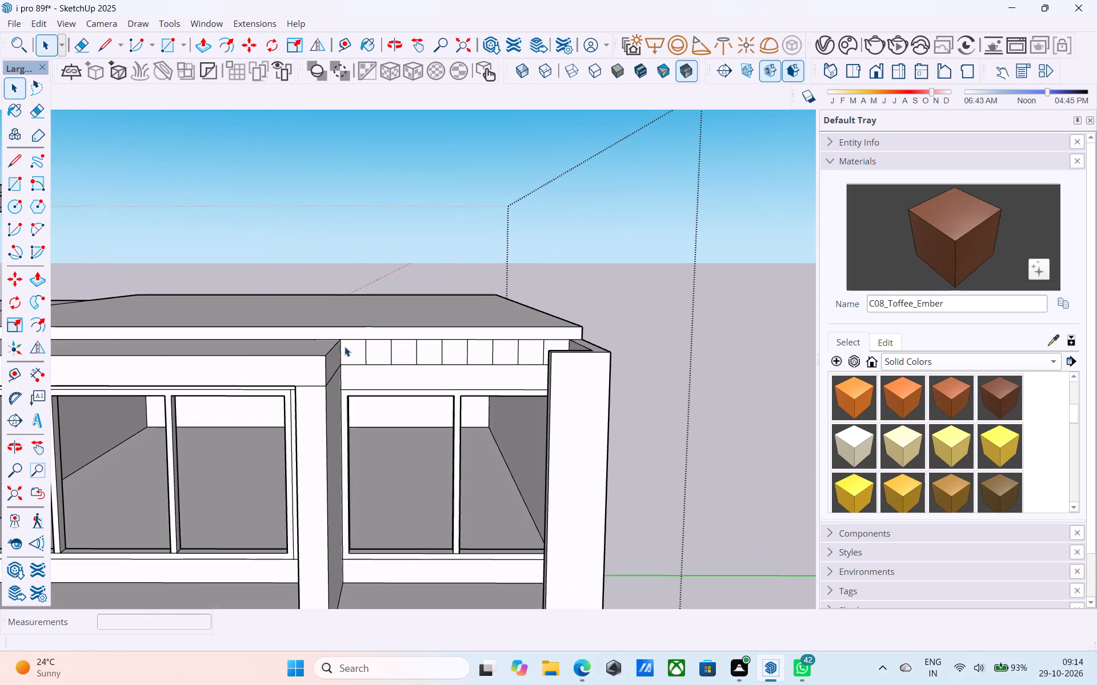
key(l)
scroll(345, 346, up, 6)
click(340, 353)
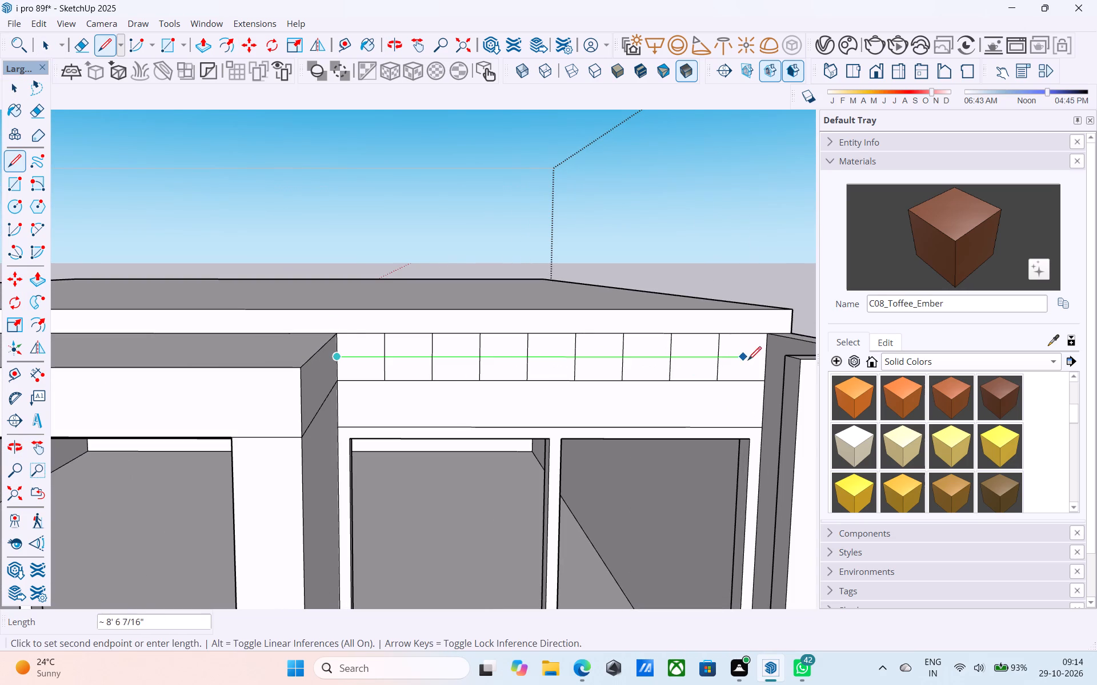
click(766, 358)
Erase the strip's bottom line and the lower halves of its vertical divisions, keeping only the upper row of blocks.
key(space)
key(e)
drag(730, 381, 695, 377)
drag(688, 379, 644, 380)
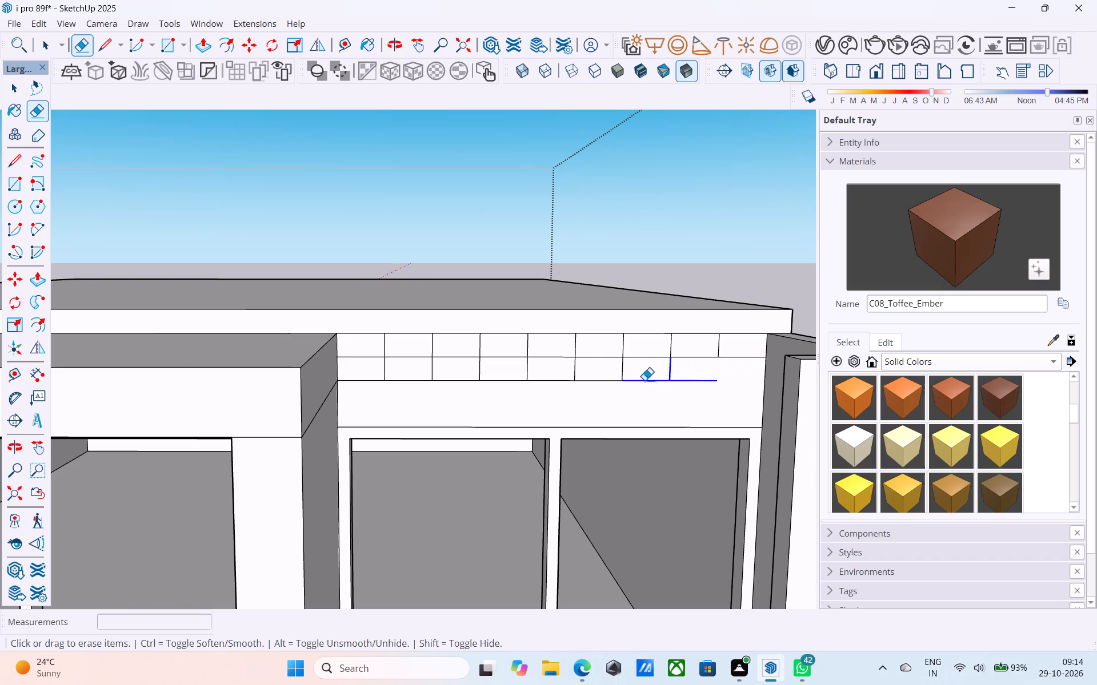
drag(638, 377, 582, 375)
drag(582, 377, 538, 382)
drag(568, 379, 582, 384)
drag(524, 371, 496, 376)
drag(494, 377, 484, 386)
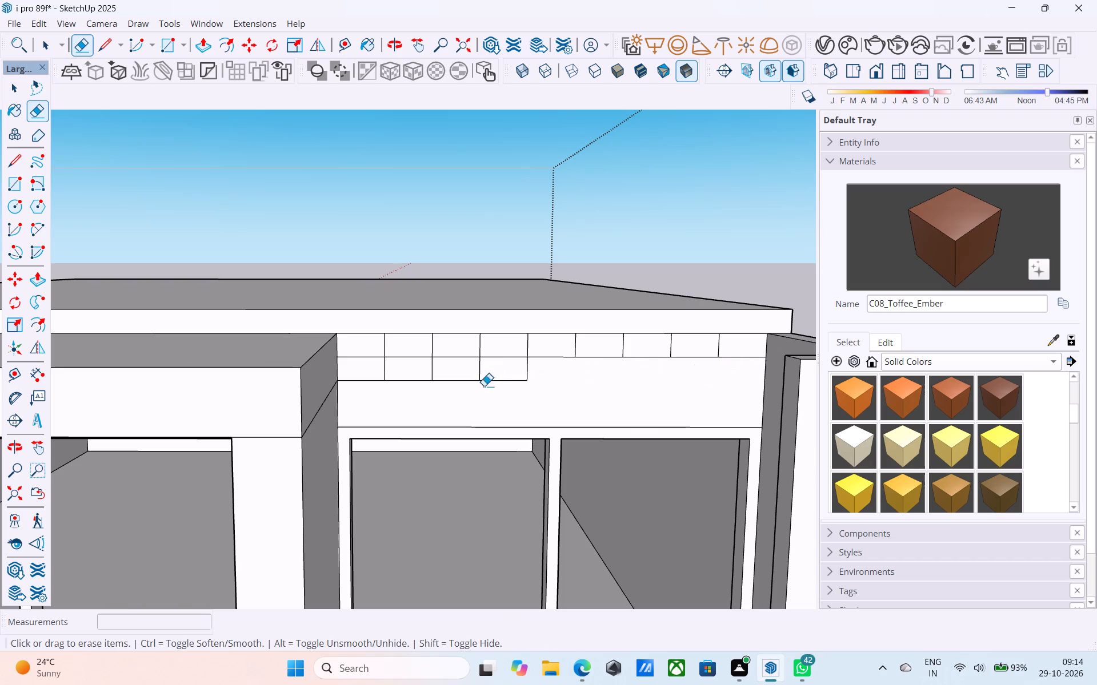
drag(484, 386, 479, 393)
drag(466, 372, 507, 381)
drag(539, 381, 502, 374)
drag(470, 376, 447, 393)
drag(437, 380, 411, 378)
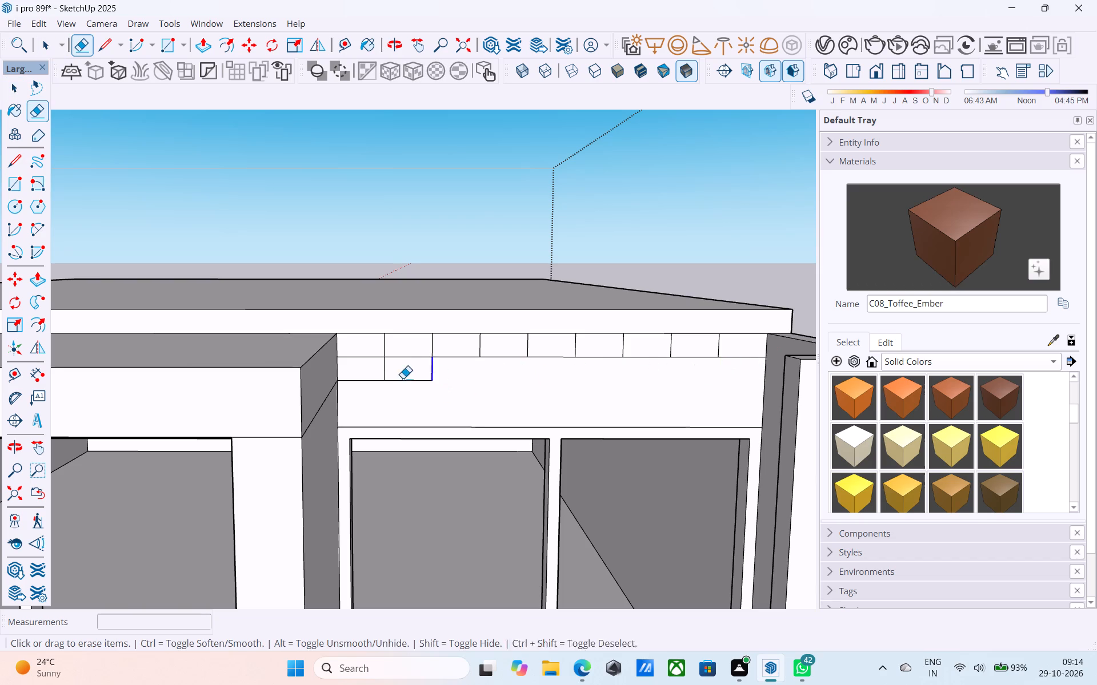
drag(398, 375, 367, 373)
drag(369, 373, 372, 385)
Extrude every second block of the row, starting with the second, out to the projecting frame's front face to form four beams.
key(space)
click(360, 344)
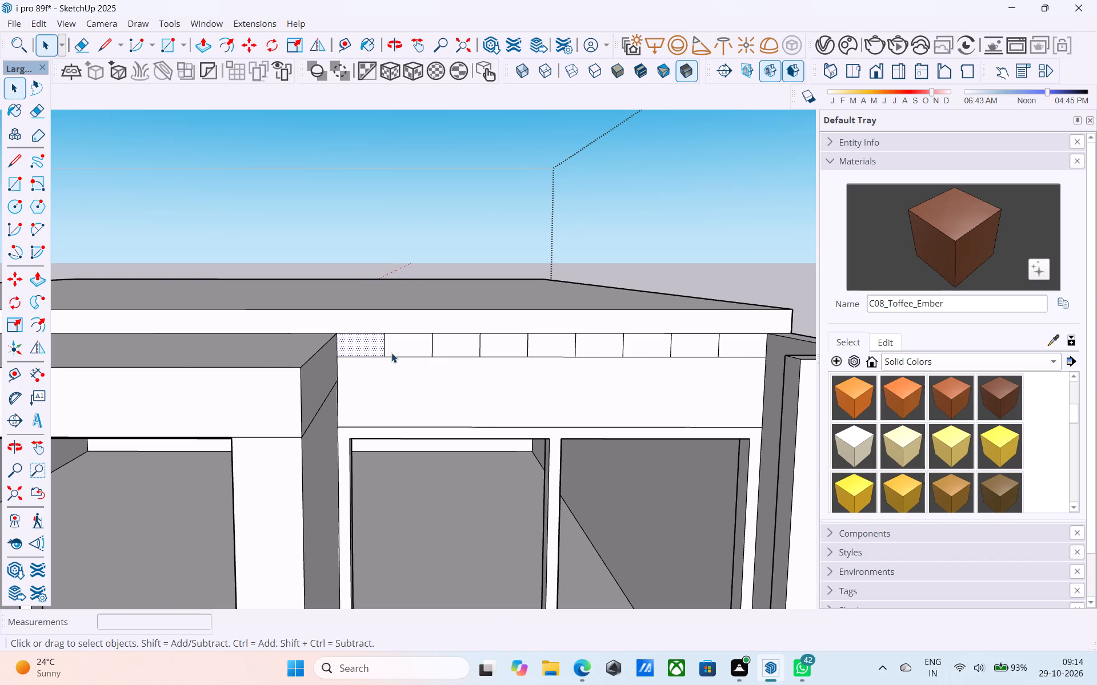
click(400, 353)
key(p)
click(400, 353)
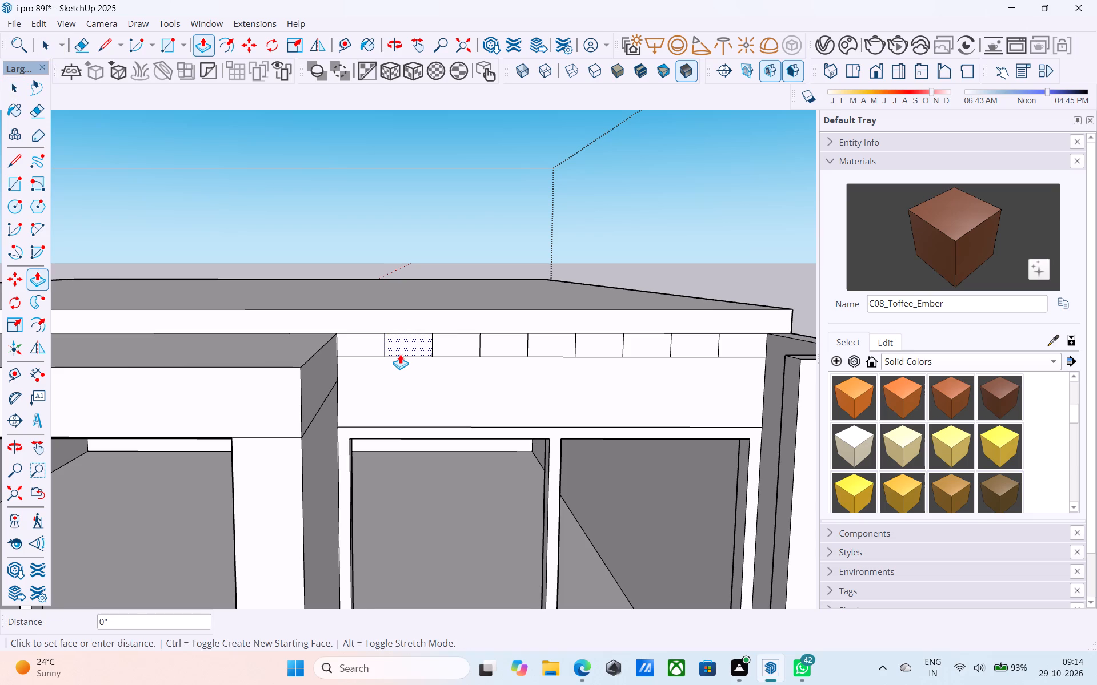
scroll(400, 354, down, 3)
click(319, 368)
key(space)
click(484, 348)
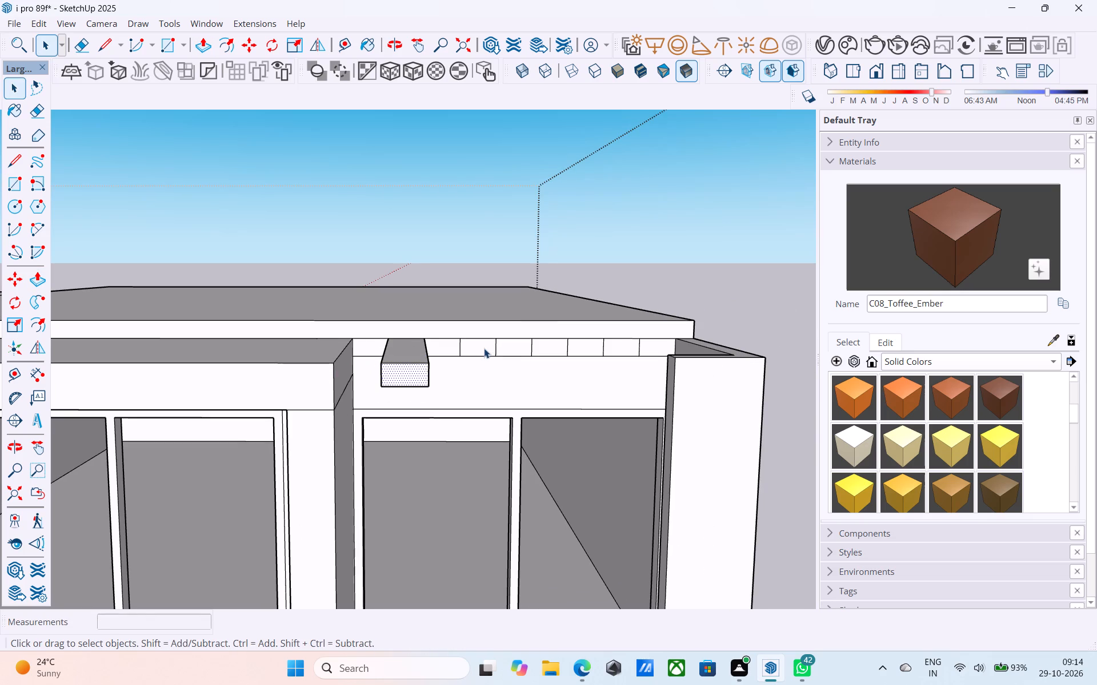
key(p)
double_click(484, 348)
double_click(563, 348)
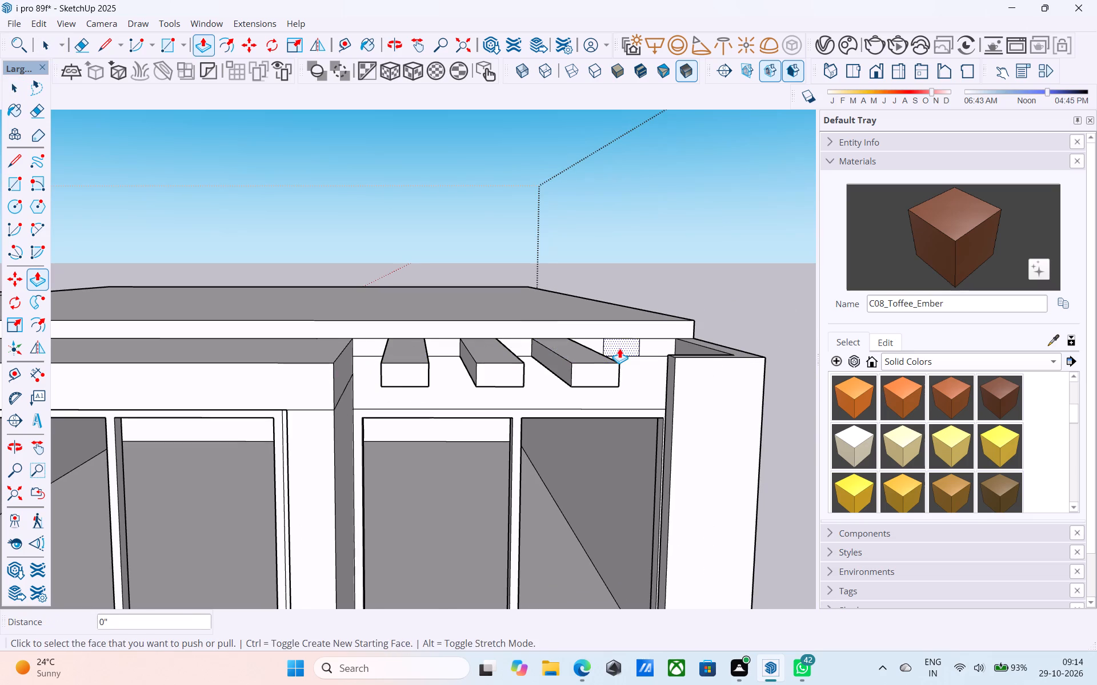
double_click(619, 348)
key(space)
Examine the new beams from above and below, and check them against the whole house.
scroll(619, 348, down, 5)
middle_drag(623, 349, 682, 425)
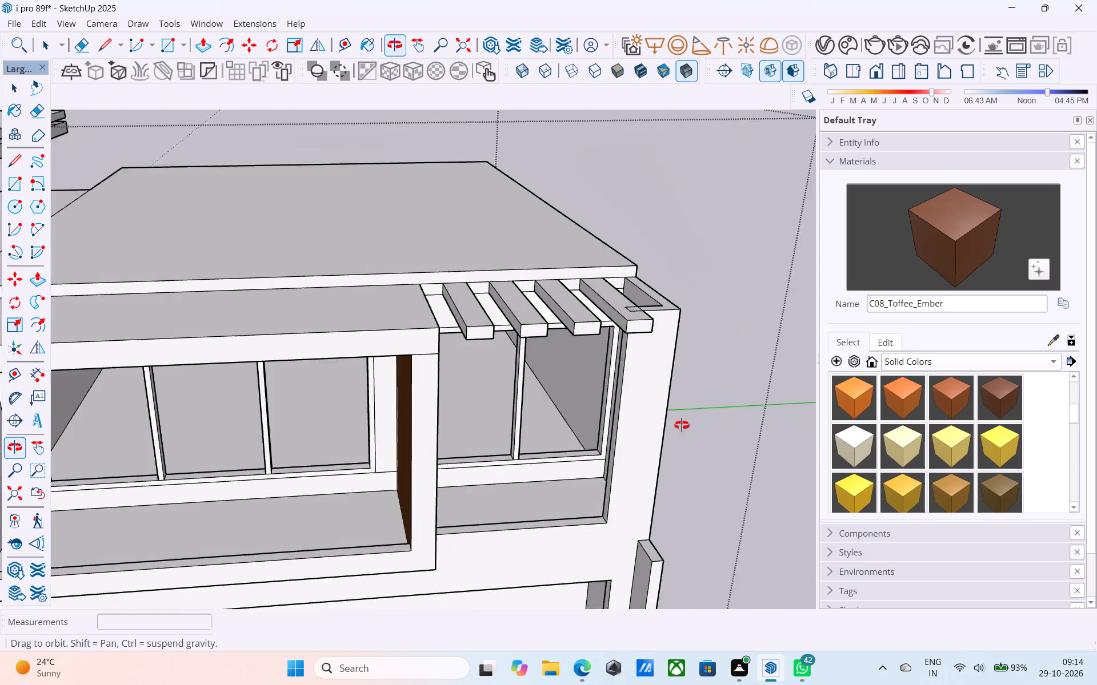
middle_drag(682, 425, 699, 414)
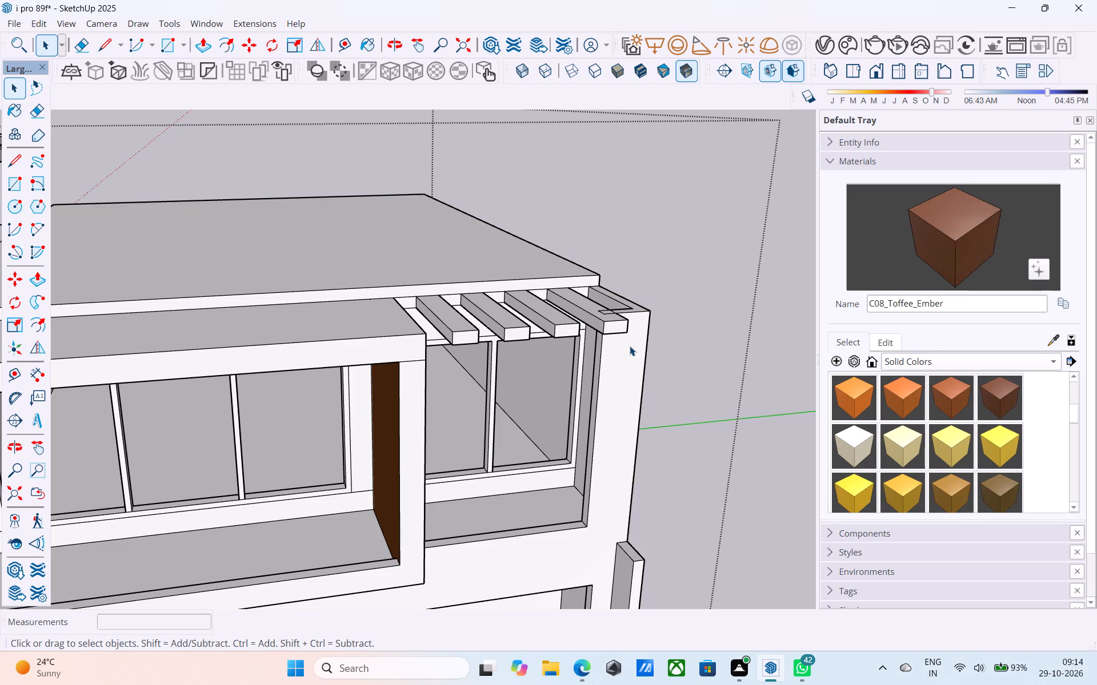
middle_drag(630, 346, 514, 347)
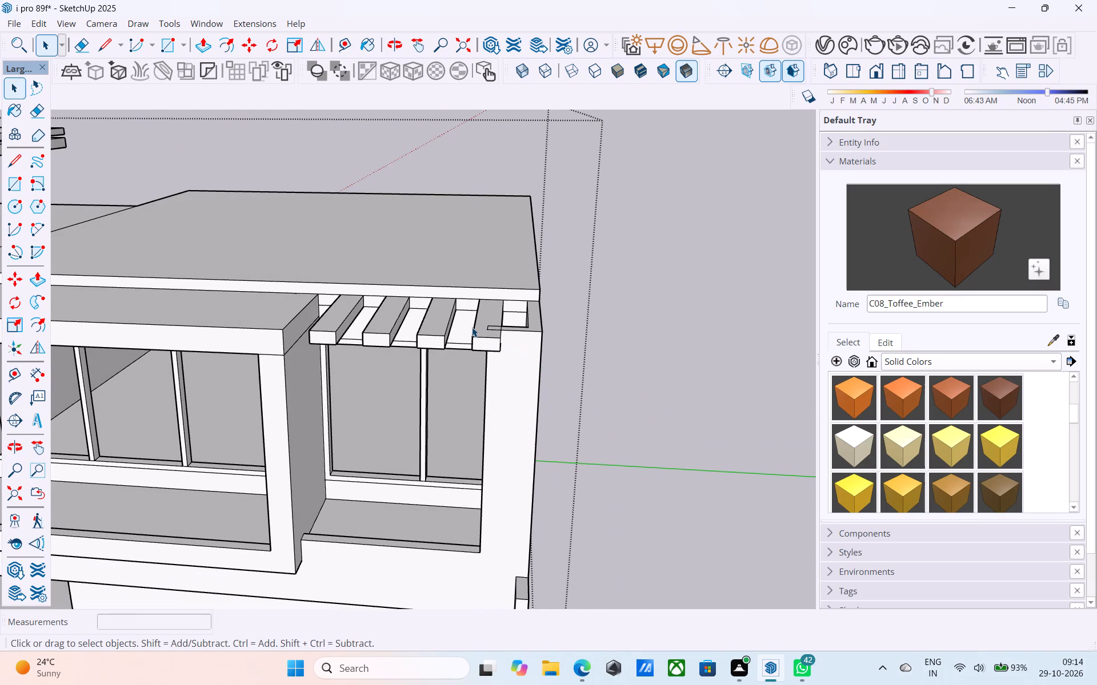
scroll(472, 327, up, 2)
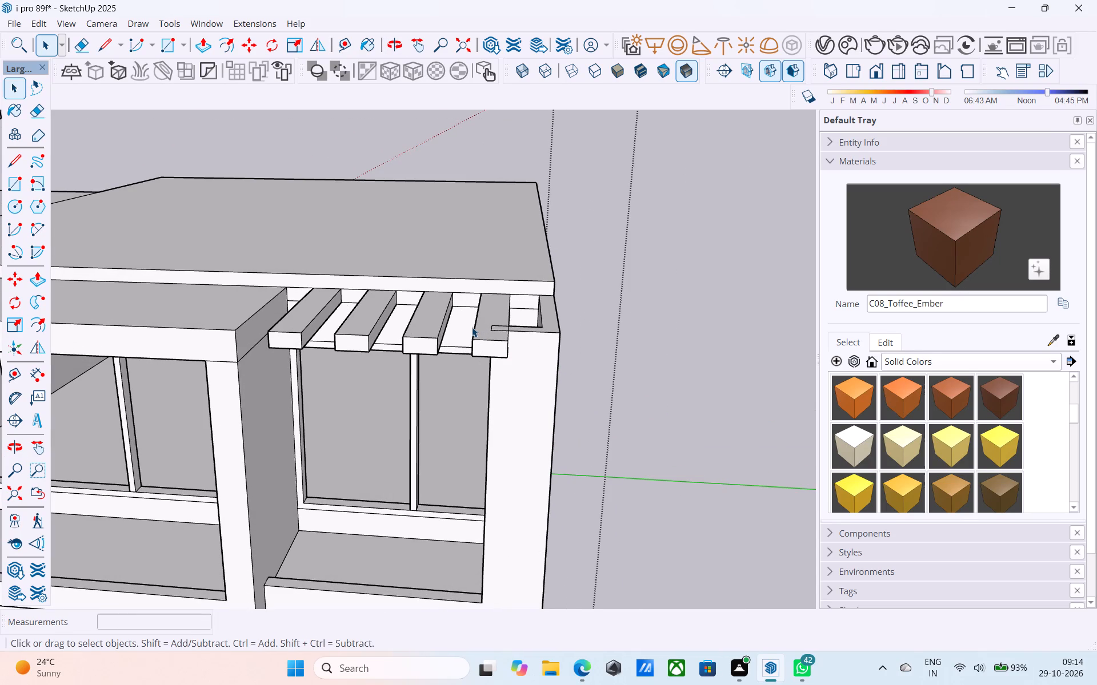
scroll(472, 326, down, 4)
middle_drag(472, 329, 586, 154)
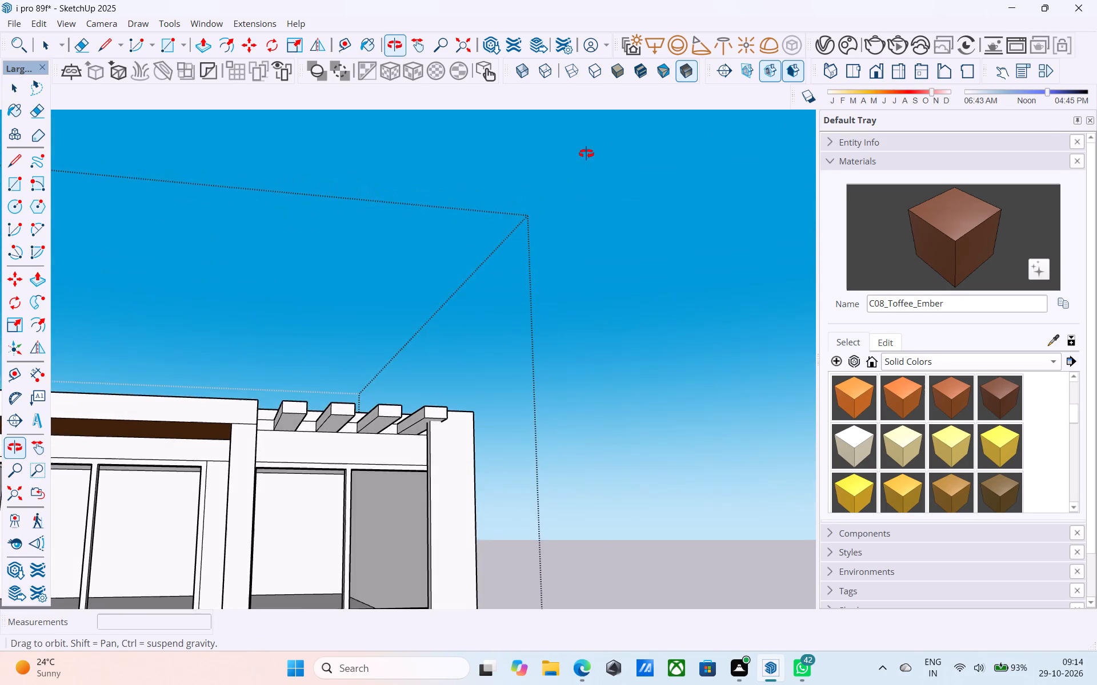
middle_drag(586, 154, 586, 134)
middle_drag(439, 365, 534, 236)
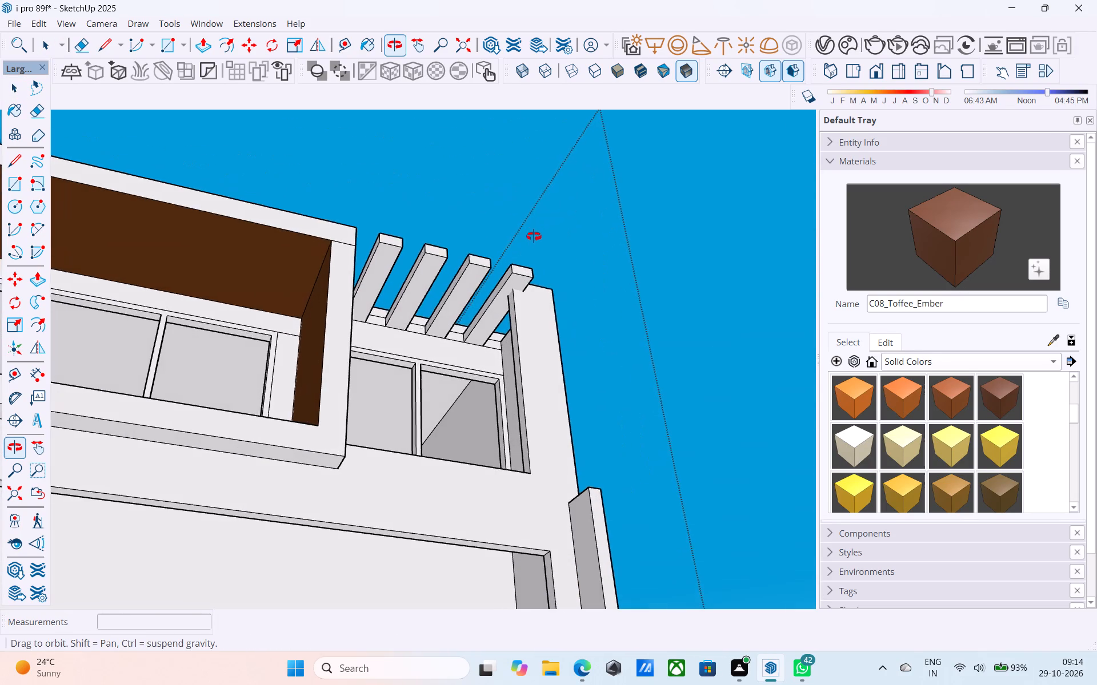
middle_drag(534, 236, 530, 306)
scroll(530, 308, down, 7)
middle_drag(515, 341, 736, 340)
scroll(724, 339, down, 3)
middle_drag(696, 356, 615, 372)
shift+middle_drag(595, 389, 601, 385)
scroll(607, 378, down, 3)
shift+middle_drag(607, 378, 705, 451)
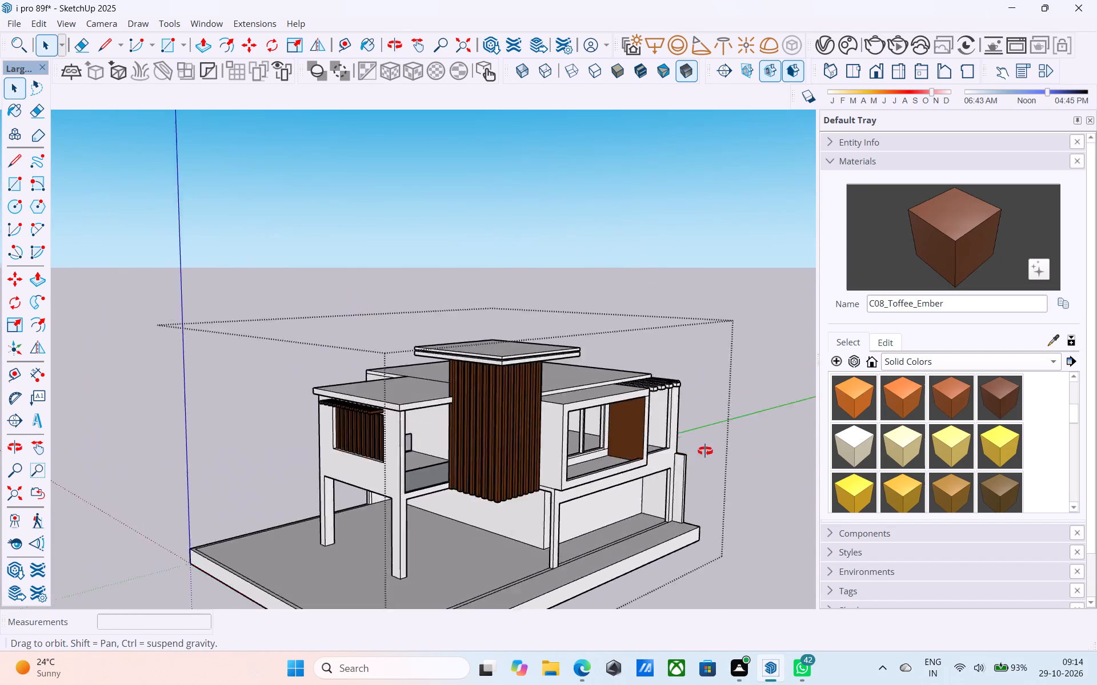
shift+middle_drag(705, 451, 502, 505)
middle_drag(696, 498, 600, 480)
Push the outer side face of the beam at the end pillar inward, narrowing the beam to about half its width.
scroll(598, 480, up, 17)
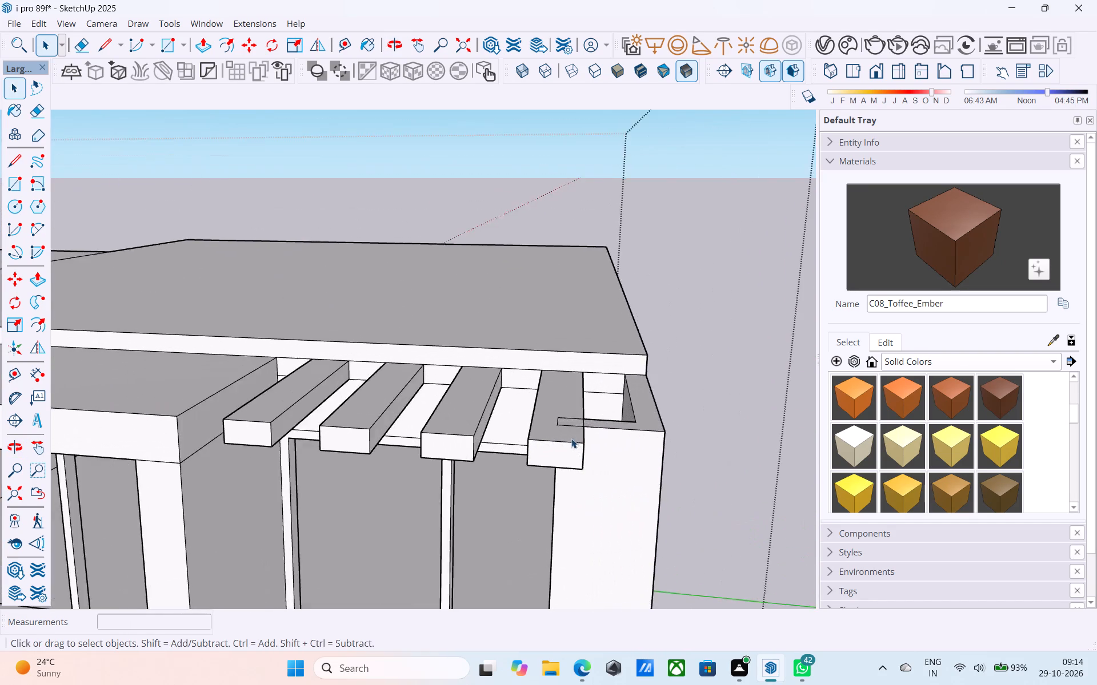
middle_drag(567, 436, 468, 430)
click(574, 462)
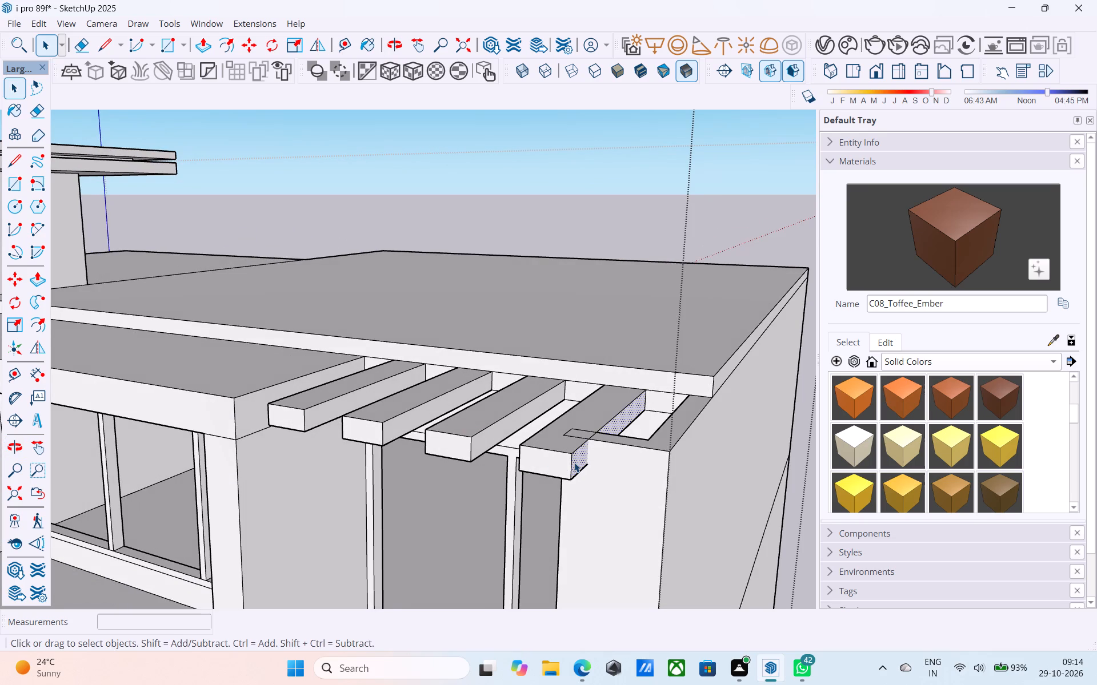
key(p)
click(574, 462)
click(550, 447)
key(space)
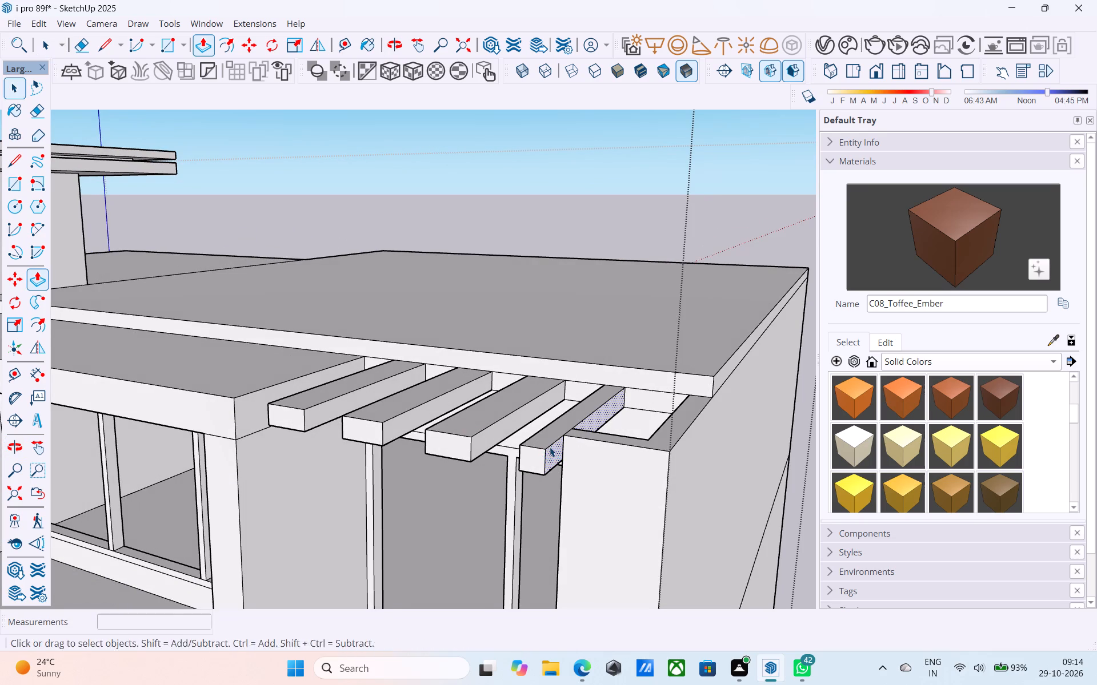
Check the narrowed end beam alongside the other pergola beams and save the model.
middle_drag(550, 447, 614, 449)
middle_drag(515, 443, 584, 449)
scroll(585, 450, up, 2)
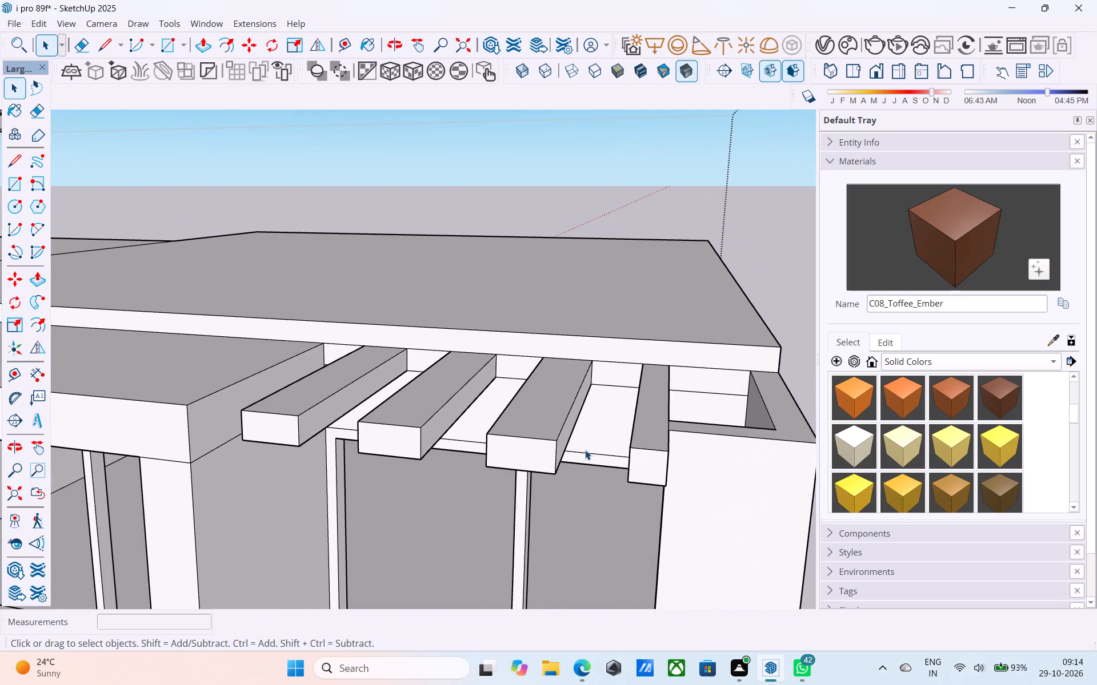
scroll(567, 439, down, 4)
middle_drag(567, 439, 599, 442)
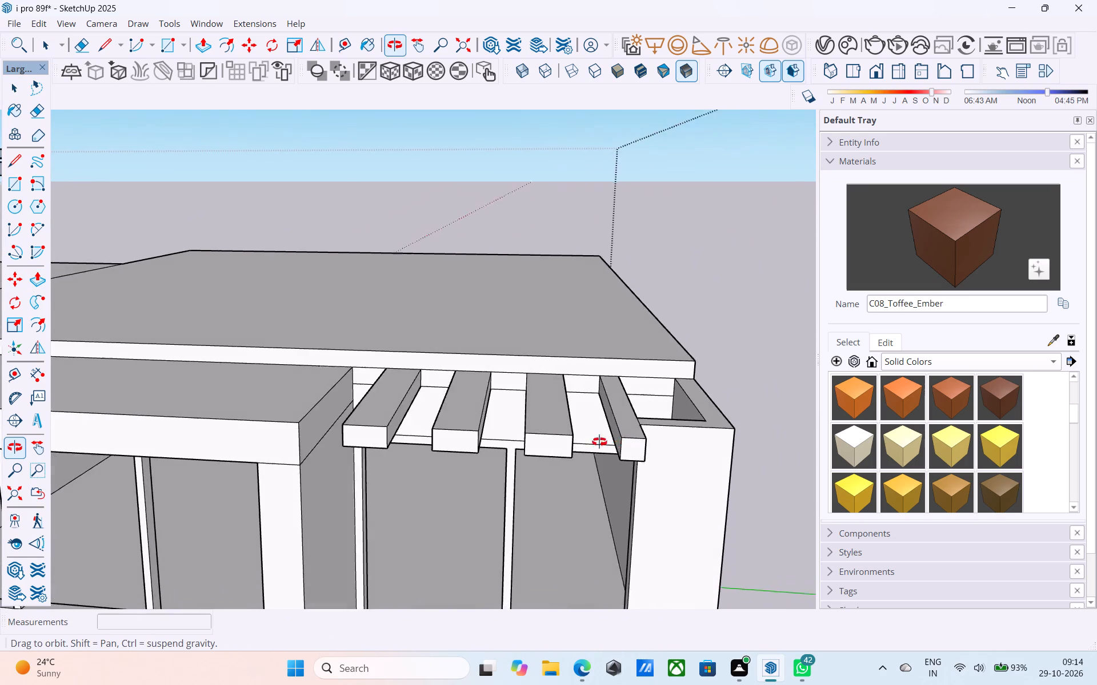
middle_drag(599, 442, 572, 432)
scroll(571, 438, down, 3)
middle_drag(568, 446, 604, 448)
key(ctrl+s)
Paint the front and top faces of the two beams nearest the projecting frame C08_Toffee_Ember, including the second beam's frame-facing side.
scroll(600, 454, down, 2)
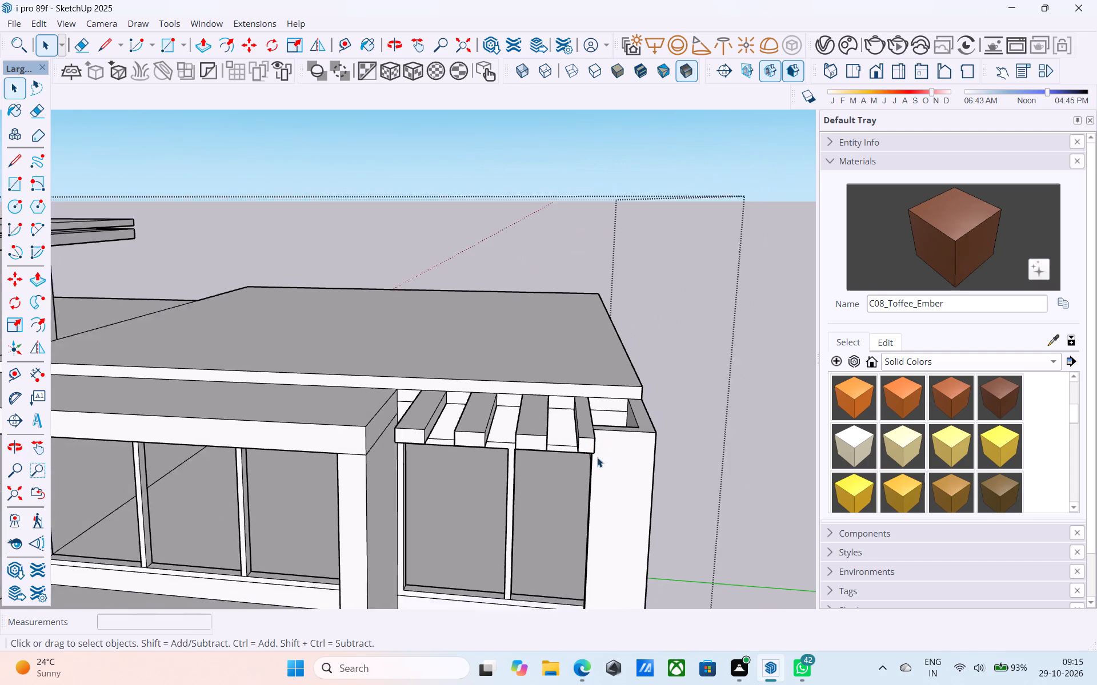
scroll(597, 457, down, 2)
middle_drag(587, 463, 643, 410)
click(961, 260)
middle_drag(627, 336, 597, 384)
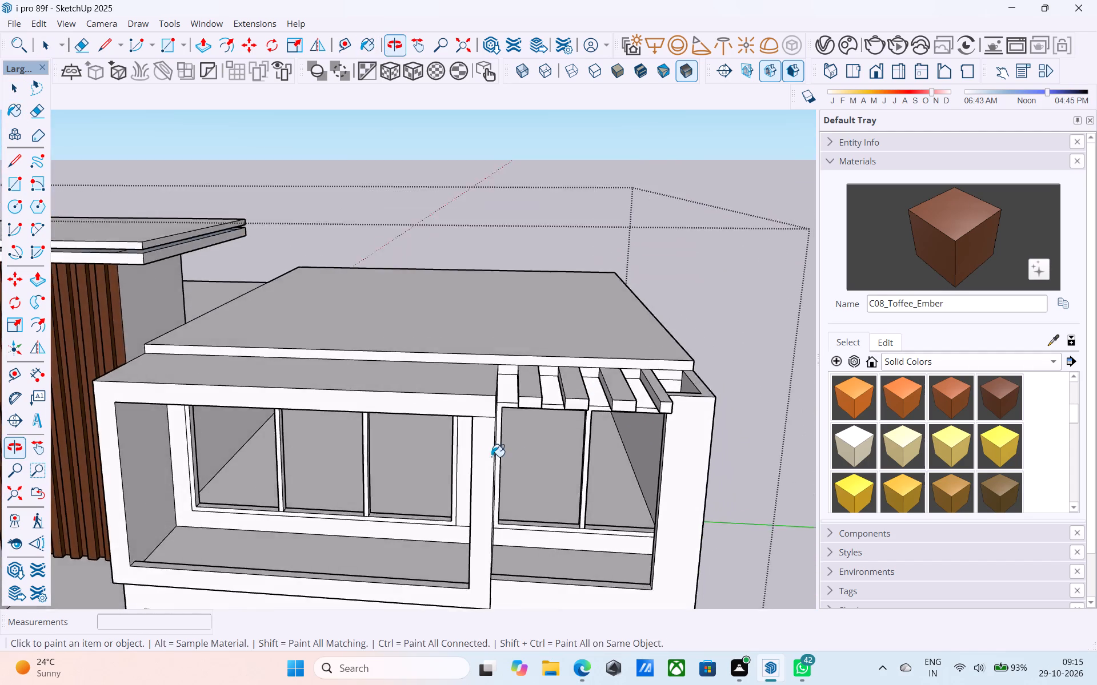
scroll(483, 460, up, 6)
click(571, 347)
click(580, 314)
click(710, 344)
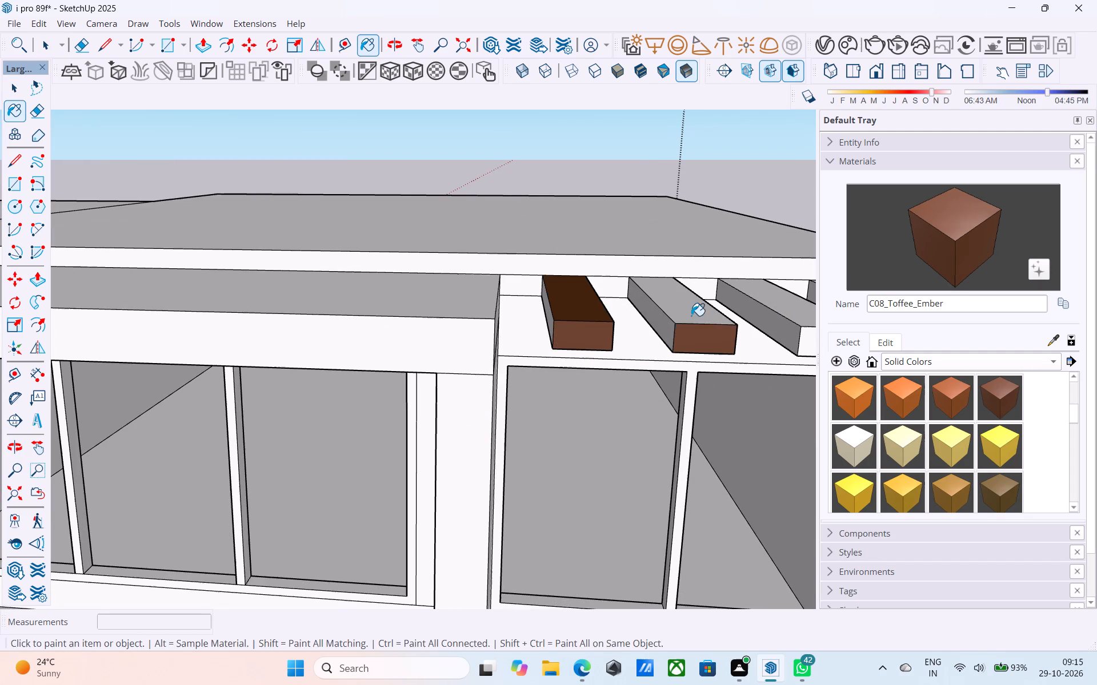
click(691, 316)
click(665, 327)
Paint the front, top and frame-facing side faces of the two beams nearest the end pillar C08_Toffee_Ember.
middle_drag(665, 327, 483, 339)
click(607, 356)
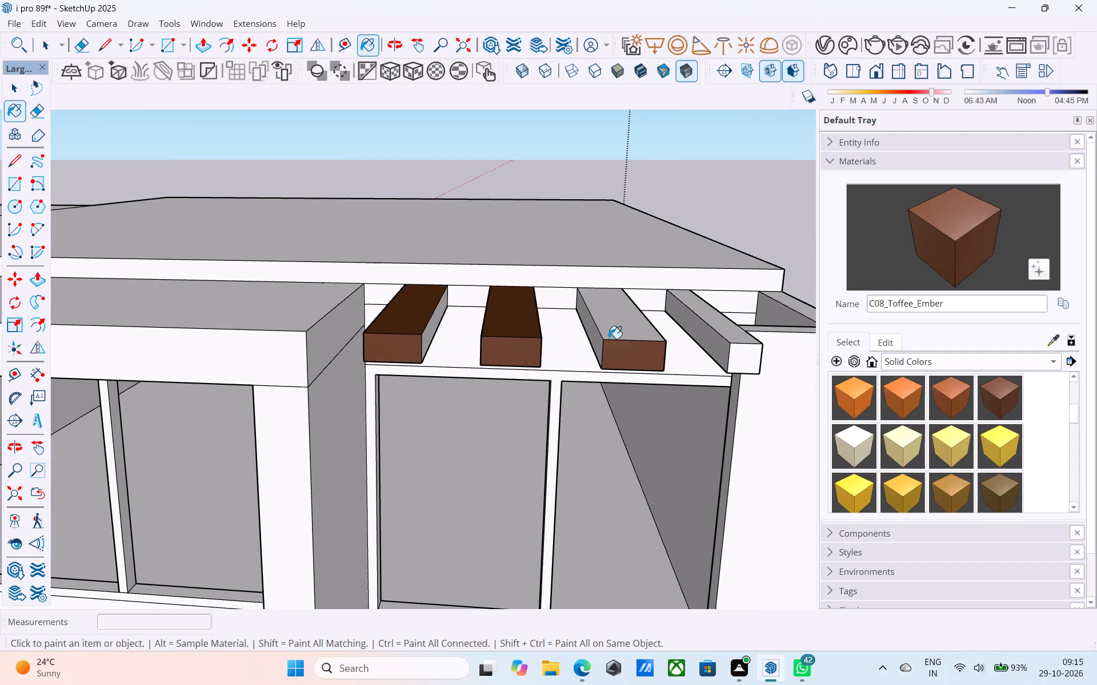
click(610, 334)
click(596, 338)
shift+middle_drag(599, 342, 569, 341)
click(704, 357)
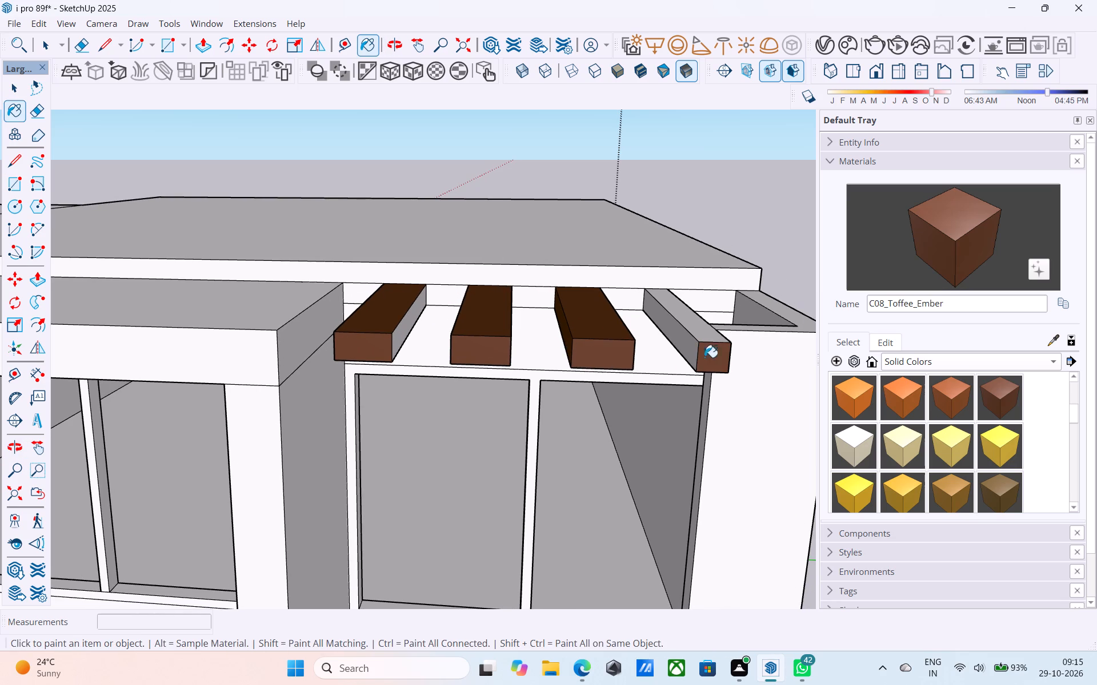
click(703, 338)
click(695, 349)
Paint the remaining side faces of the four beams C08_Toffee_Ember.
scroll(696, 353, down, 1)
middle_drag(696, 353, 763, 349)
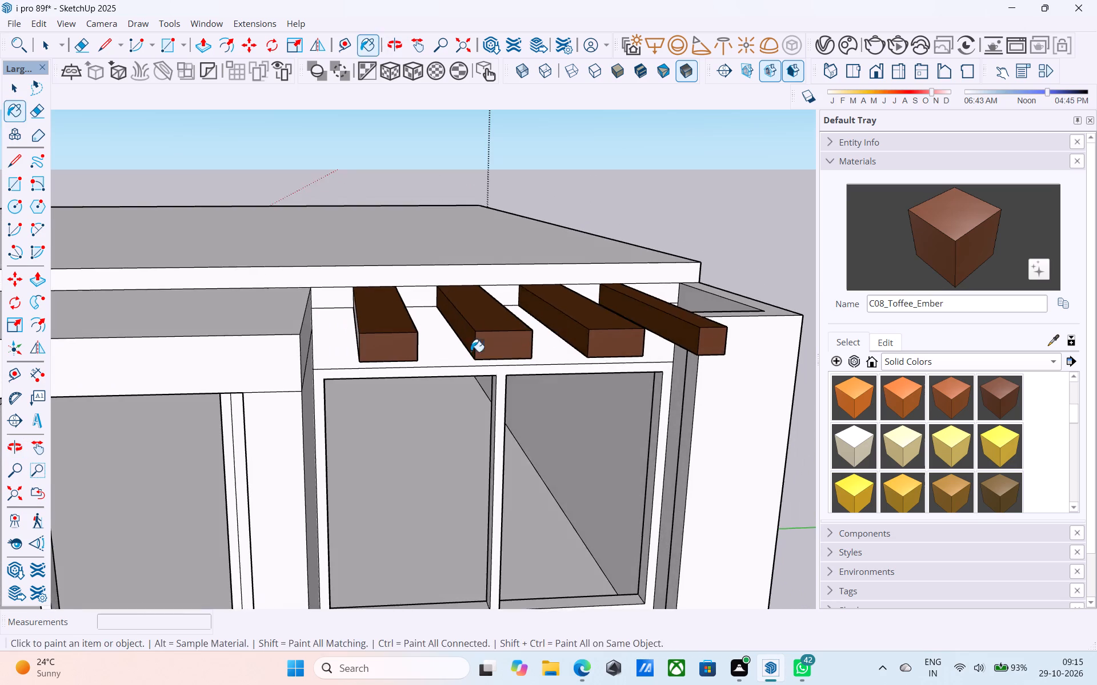
middle_drag(468, 352, 379, 347)
click(413, 333)
middle_drag(414, 333, 583, 327)
scroll(414, 333, up, 1)
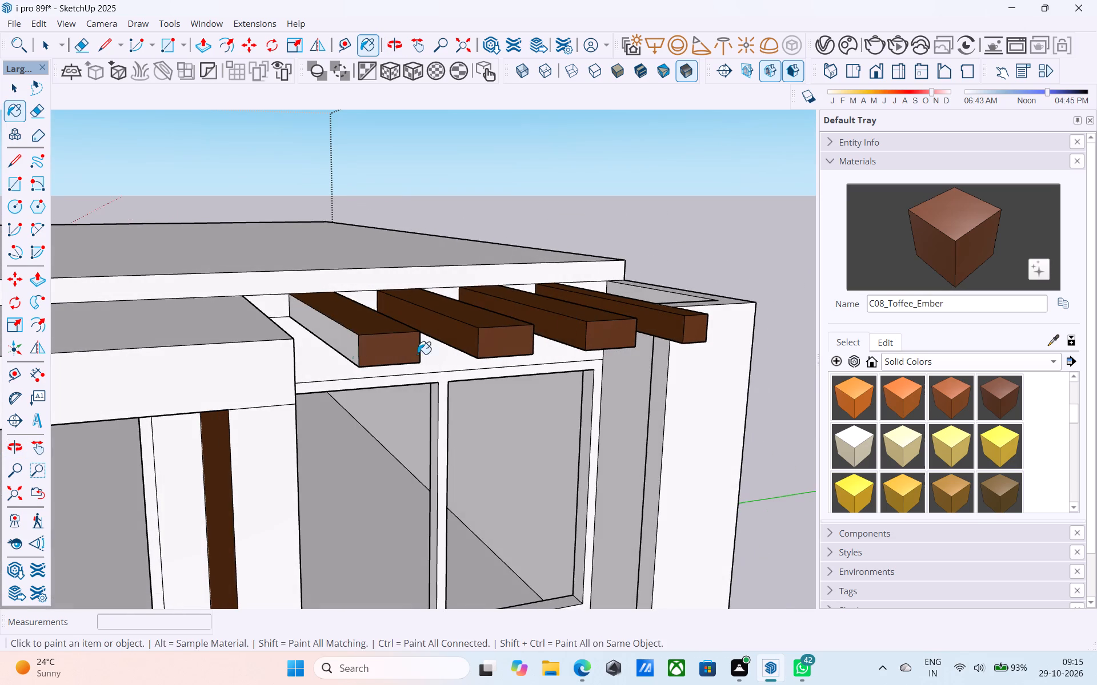
click(344, 345)
middle_drag(479, 352, 209, 359)
click(558, 350)
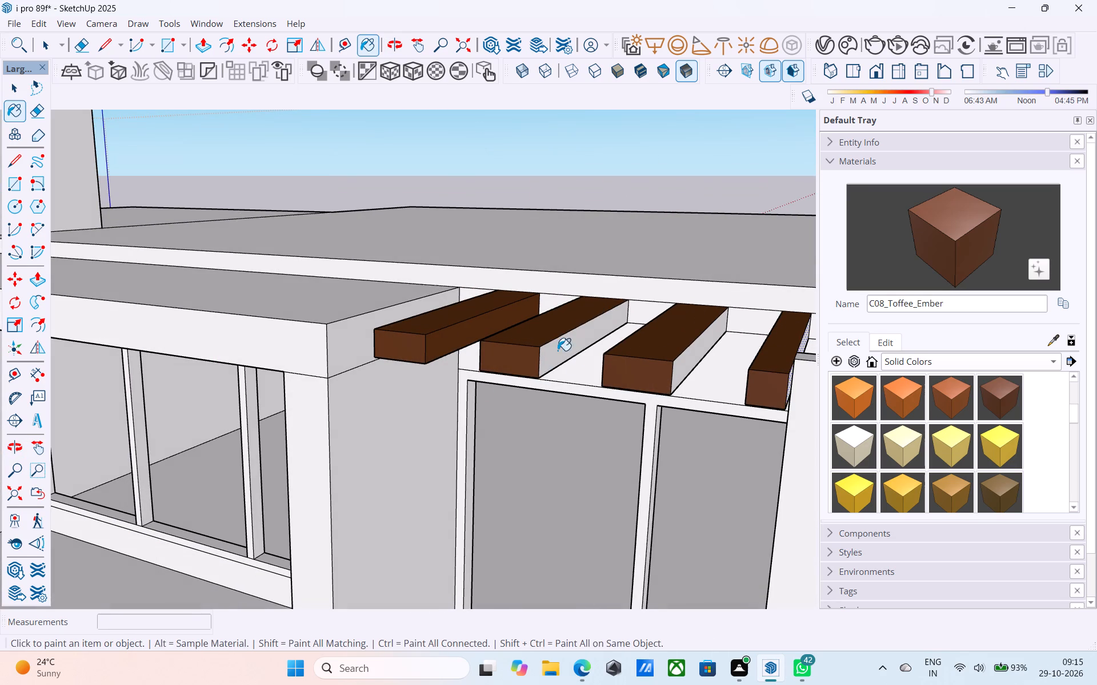
click(702, 354)
shift+middle_drag(700, 352, 517, 352)
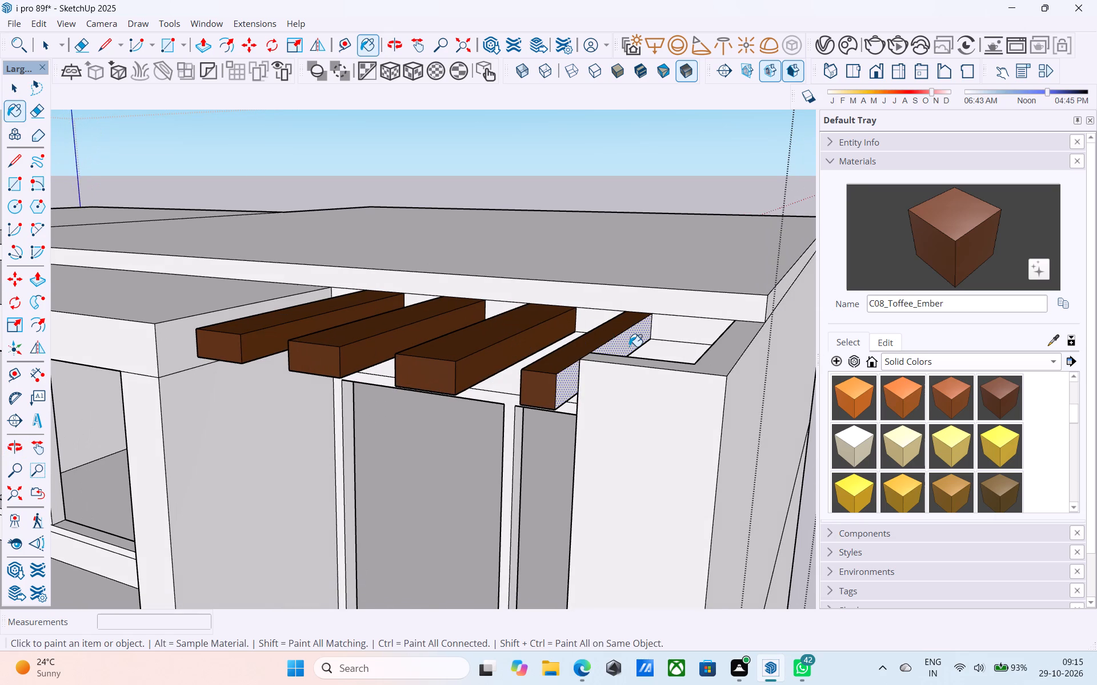
click(629, 345)
Paint the undersides of all four beams C08_Toffee_Ember and save the model.
middle_drag(628, 345, 693, 259)
middle_drag(616, 384, 722, 427)
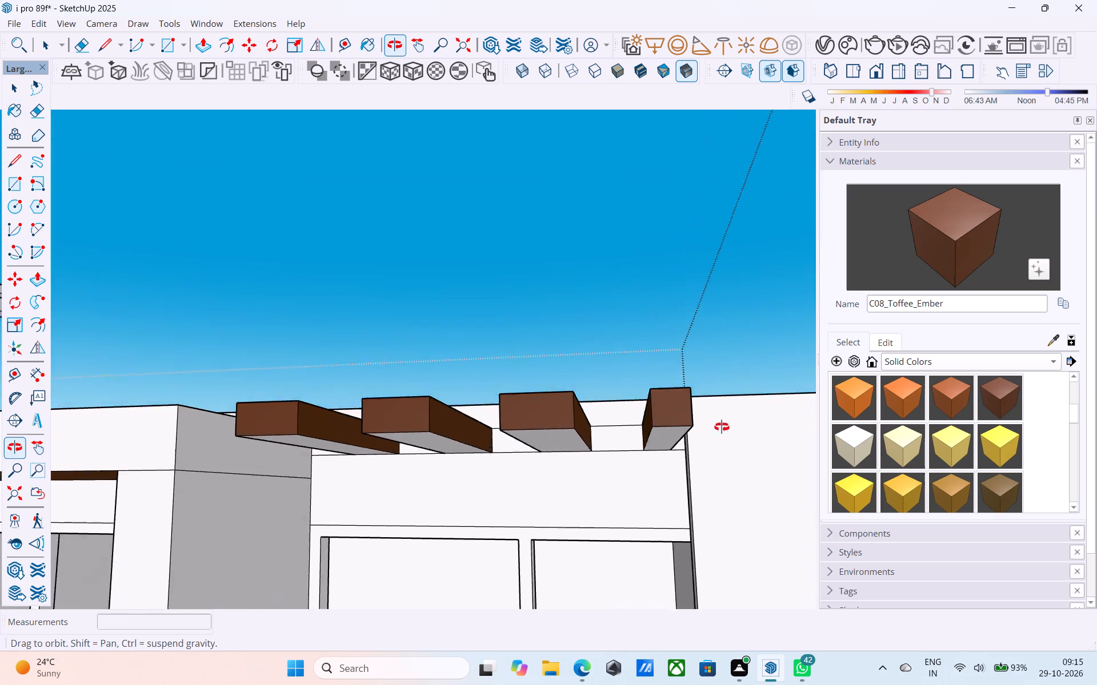
middle_drag(722, 427, 753, 346)
click(404, 460)
click(279, 460)
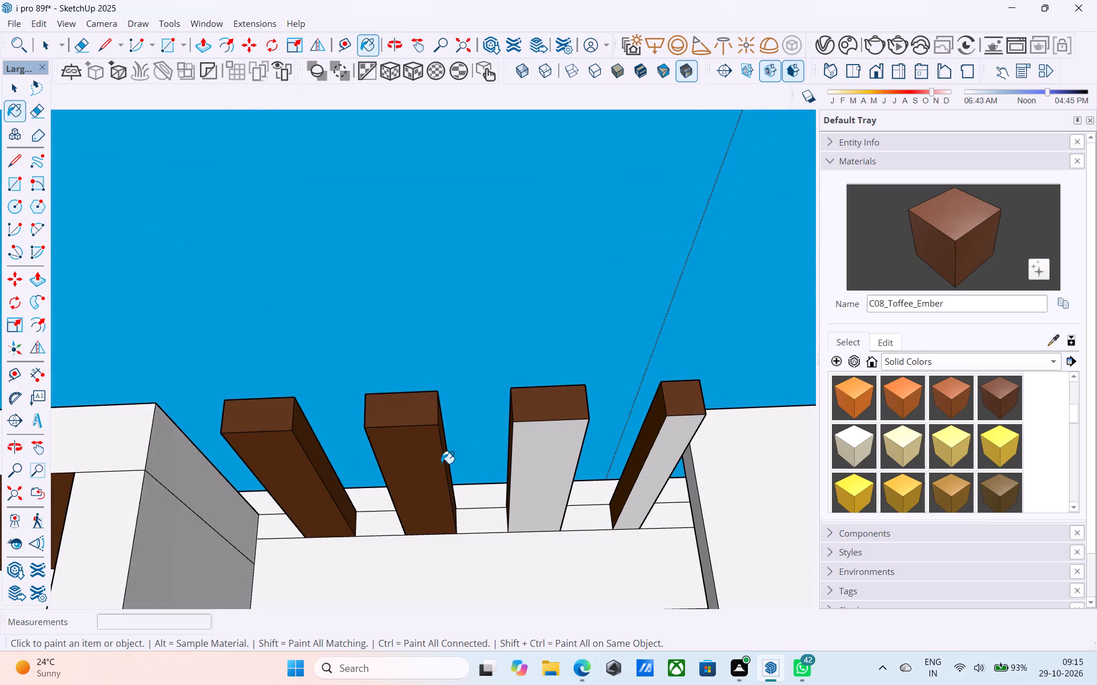
click(546, 442)
click(679, 438)
scroll(677, 439, down, 10)
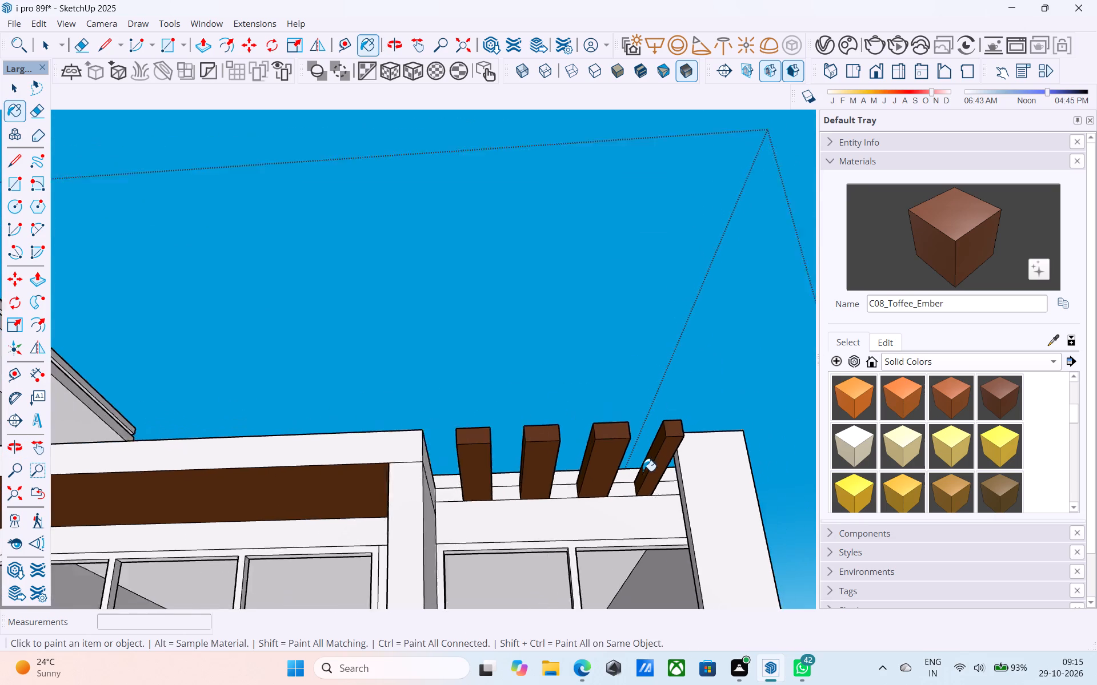
scroll(643, 471, down, 2)
key(space)
middle_drag(599, 465, 591, 494)
key(ctrl+s)
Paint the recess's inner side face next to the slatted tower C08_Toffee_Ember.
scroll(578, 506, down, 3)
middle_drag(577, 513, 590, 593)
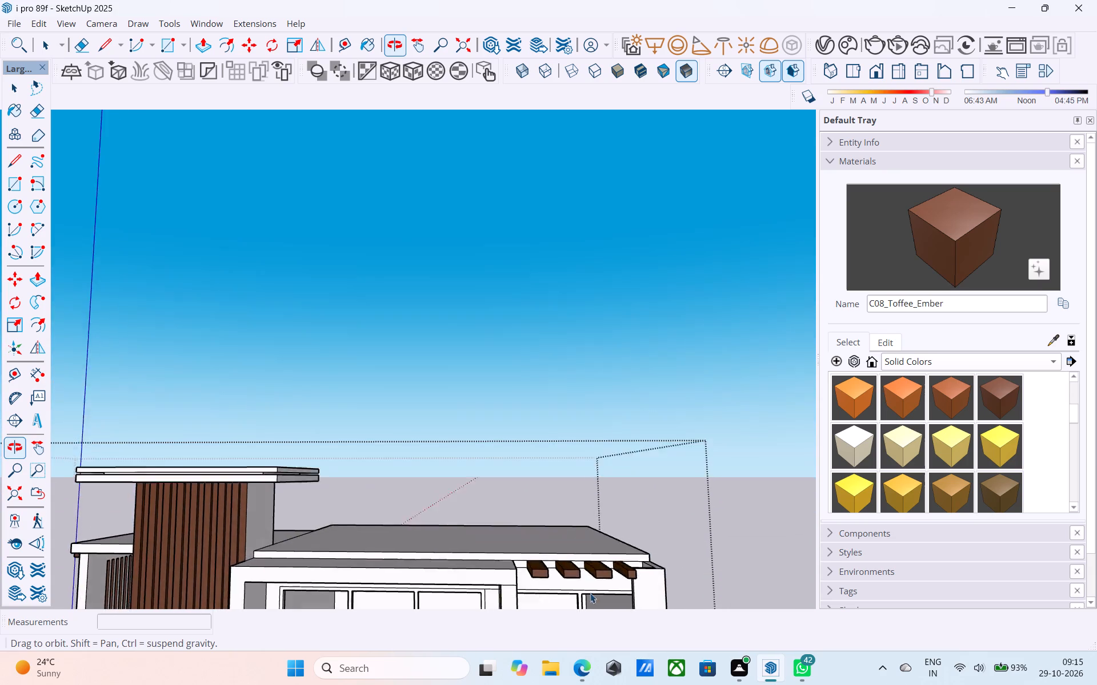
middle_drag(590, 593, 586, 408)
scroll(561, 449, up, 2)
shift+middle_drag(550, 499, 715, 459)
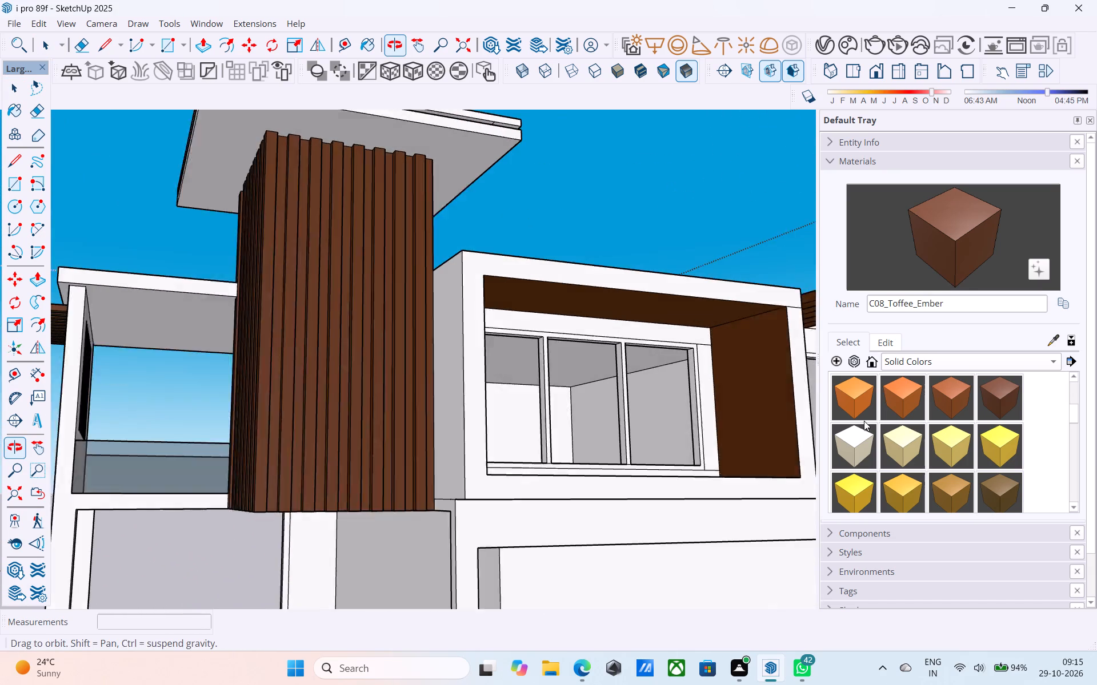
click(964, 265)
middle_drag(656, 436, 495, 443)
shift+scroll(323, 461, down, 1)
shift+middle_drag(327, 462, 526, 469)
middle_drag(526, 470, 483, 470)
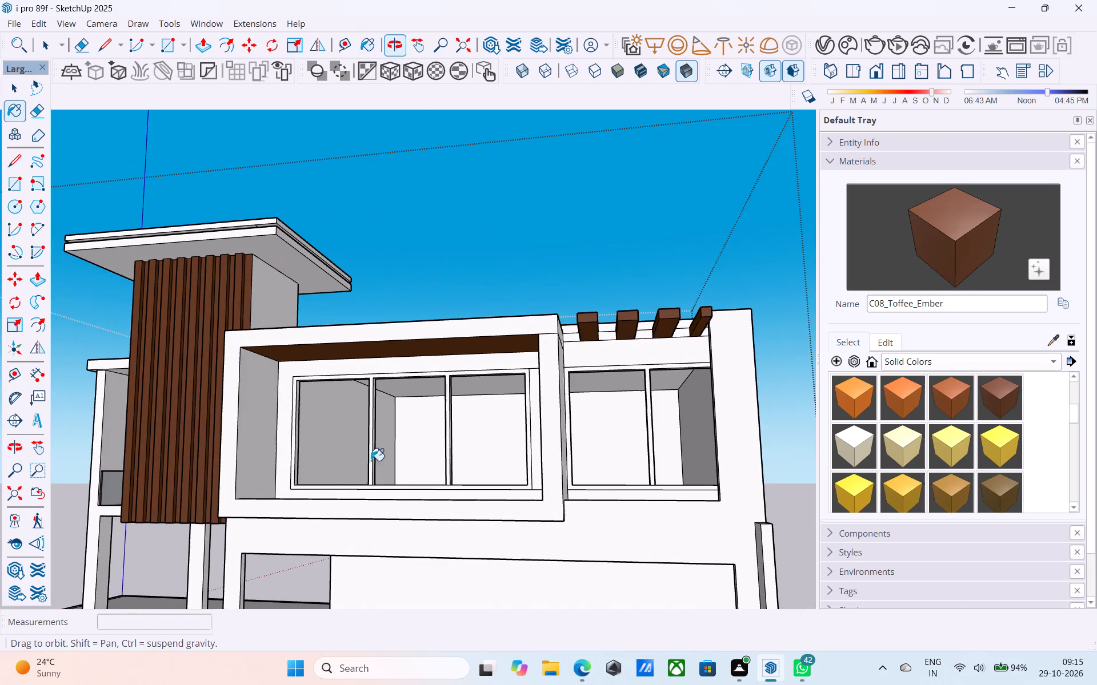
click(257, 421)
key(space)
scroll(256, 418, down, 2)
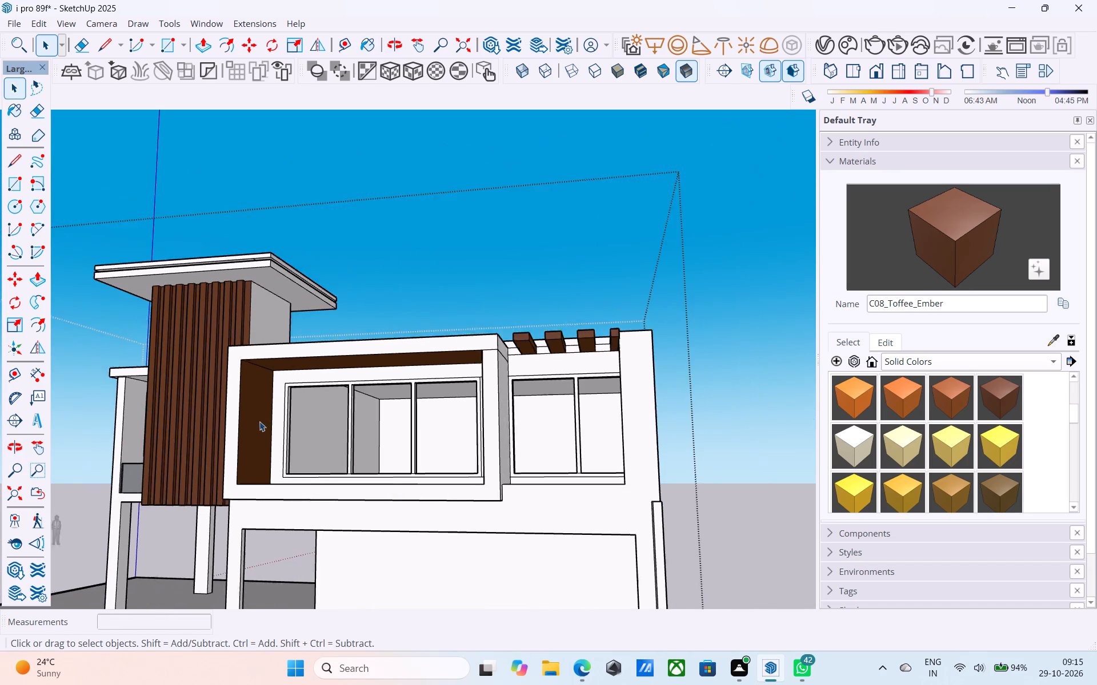
Repaint the recess's ceiling and its inner side face nearest the pergola beams with D08_Bronzed_Mustard.
middle_drag(263, 424, 283, 429)
scroll(286, 430, down, 2)
middle_drag(290, 435, 370, 414)
click(953, 489)
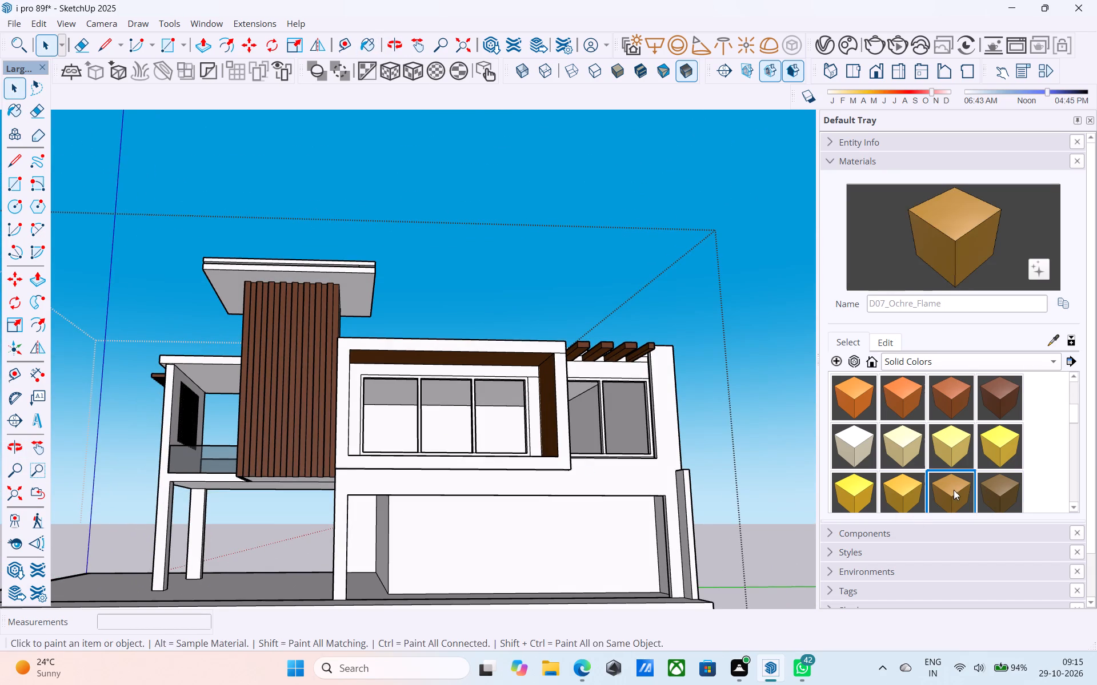
middle_drag(634, 460, 664, 460)
scroll(665, 460, down, 1)
click(1001, 489)
middle_drag(486, 391, 492, 388)
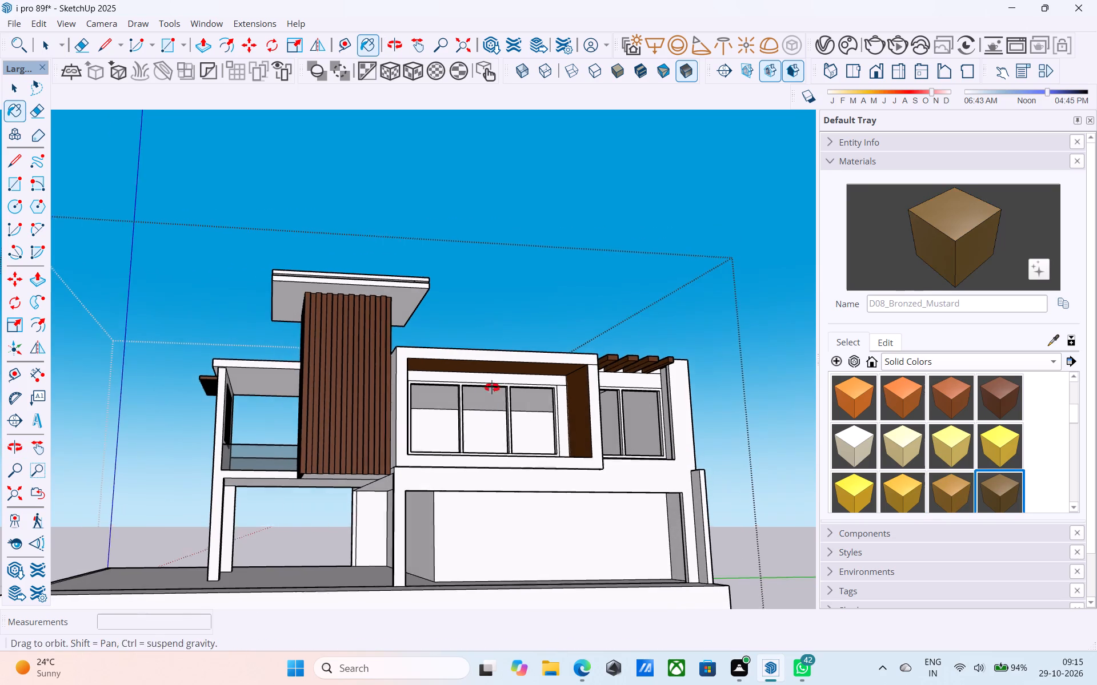
middle_drag(492, 388, 525, 361)
scroll(566, 357, up, 8)
click(572, 358)
click(645, 409)
Repaint the recess's inner side face next to the slatted tower with D08_Bronzed_Mustard and save the model.
scroll(644, 408, down, 3)
middle_drag(637, 413, 590, 420)
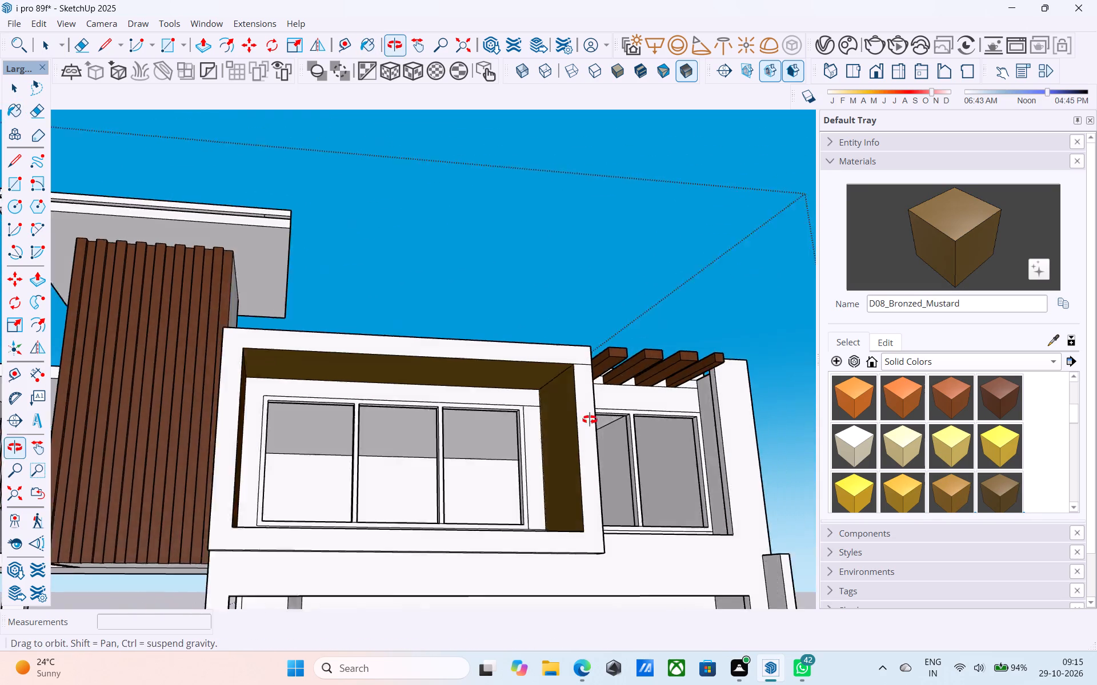
middle_drag(590, 420, 575, 423)
scroll(142, 455, up, 4)
click(190, 440)
scroll(199, 431, down, 6)
key(space)
middle_drag(365, 381, 258, 401)
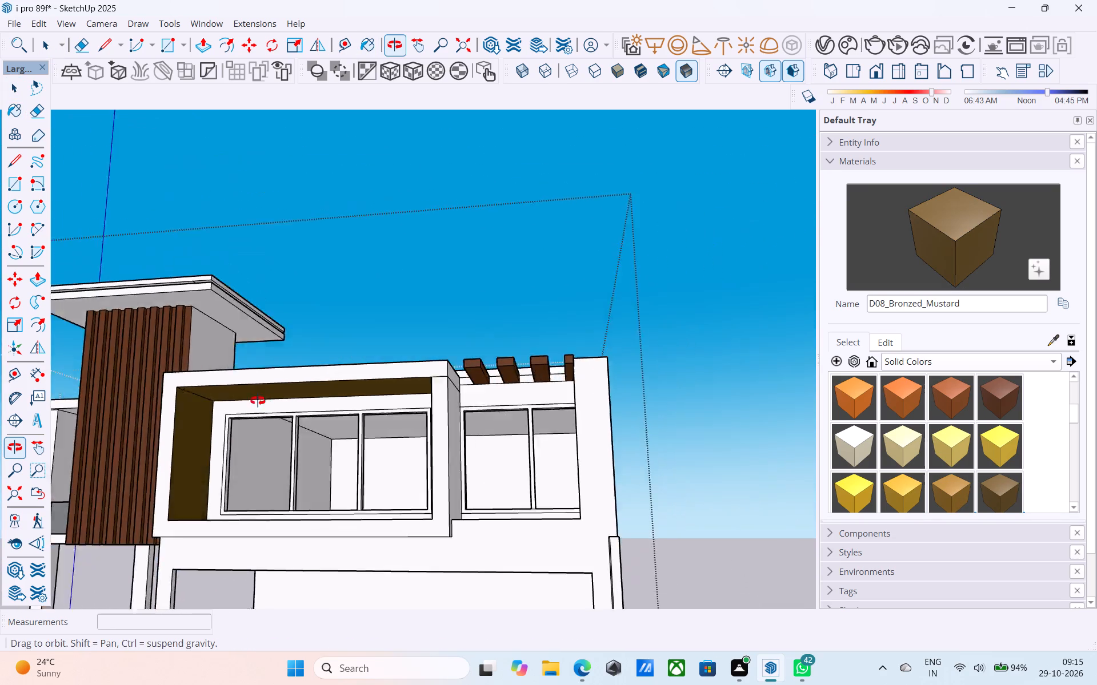
middle_drag(258, 401, 411, 457)
key(space)
key(ctrl+s)
Erase the stray vertical edge on the recess's back wall between the window frame and the pergola-side inner face.
scroll(529, 438, up, 2)
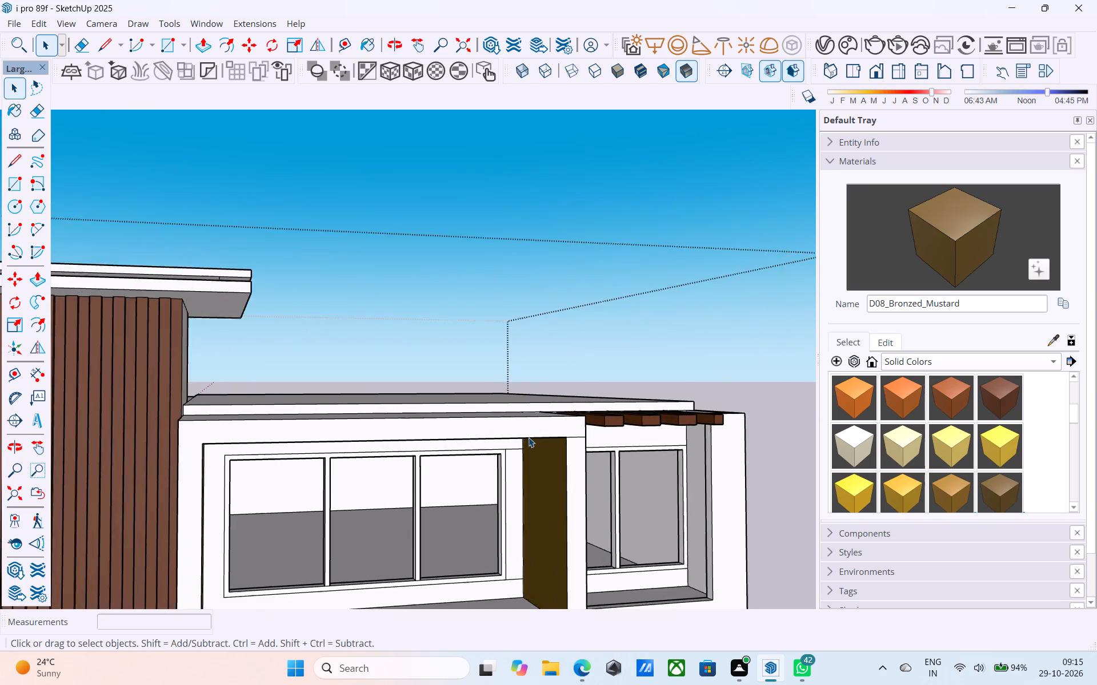
scroll(529, 437, up, 4)
key(e)
scroll(525, 441, up, 4)
drag(507, 457, 505, 464)
key(space)
Paint the recessed window's frame and mullions D08_Bronzed_Mustard.
scroll(503, 466, down, 2)
middle_drag(503, 468, 515, 390)
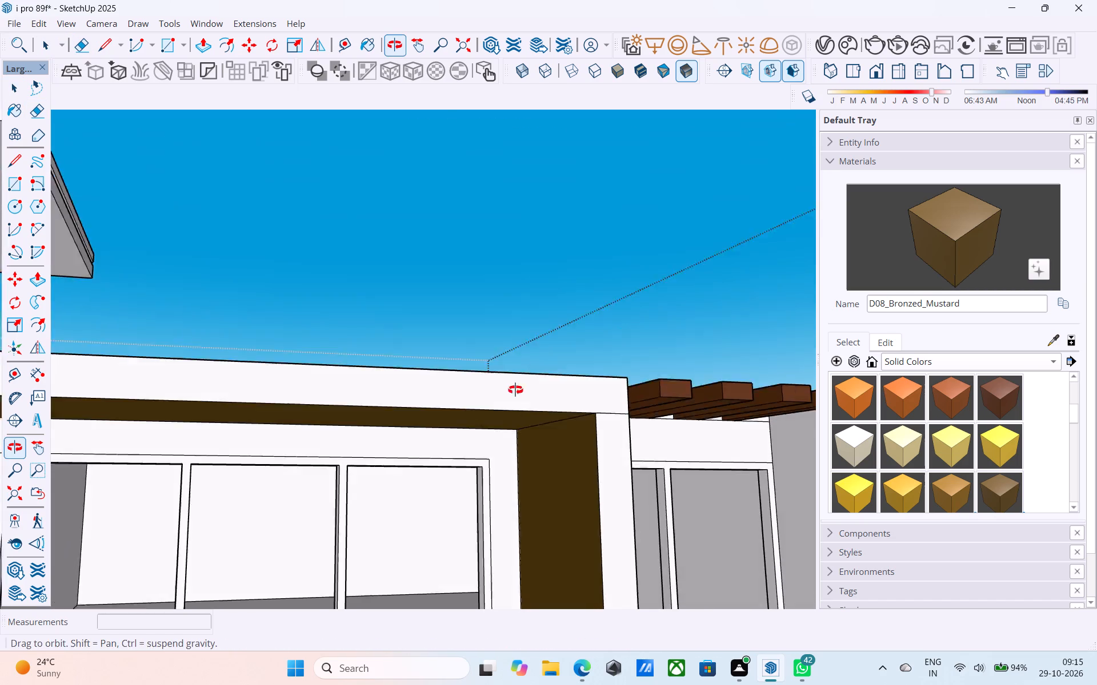
middle_drag(515, 390, 527, 343)
scroll(530, 335, down, 5)
middle_drag(538, 420, 572, 421)
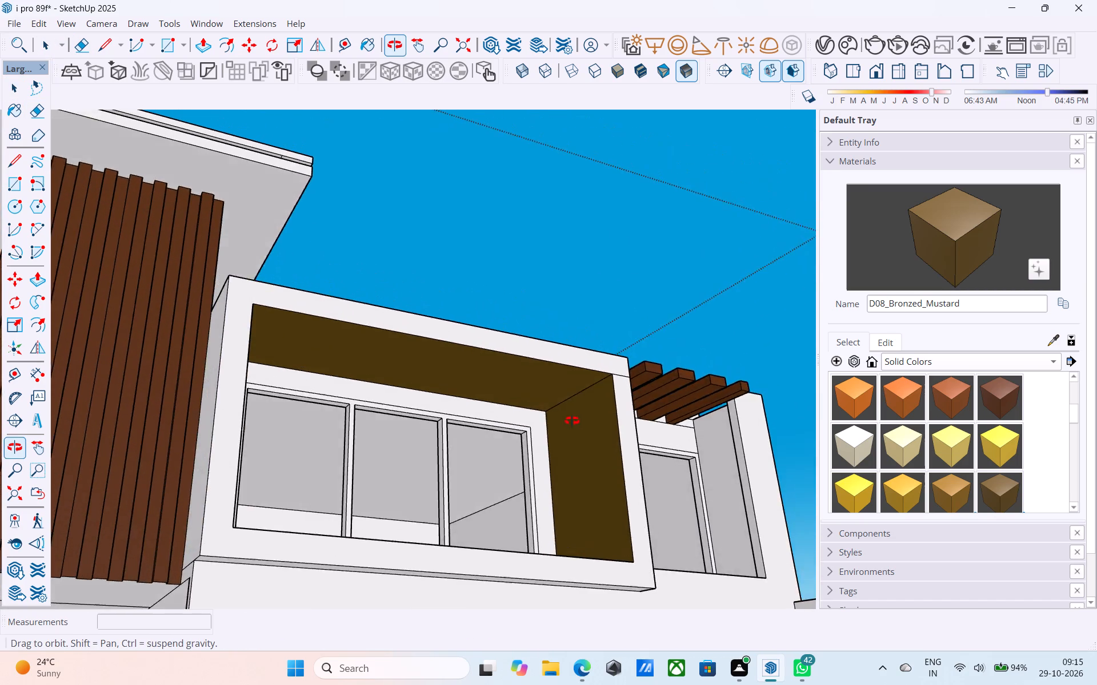
middle_drag(572, 421, 528, 396)
scroll(537, 407, down, 4)
middle_drag(537, 407, 529, 451)
click(950, 244)
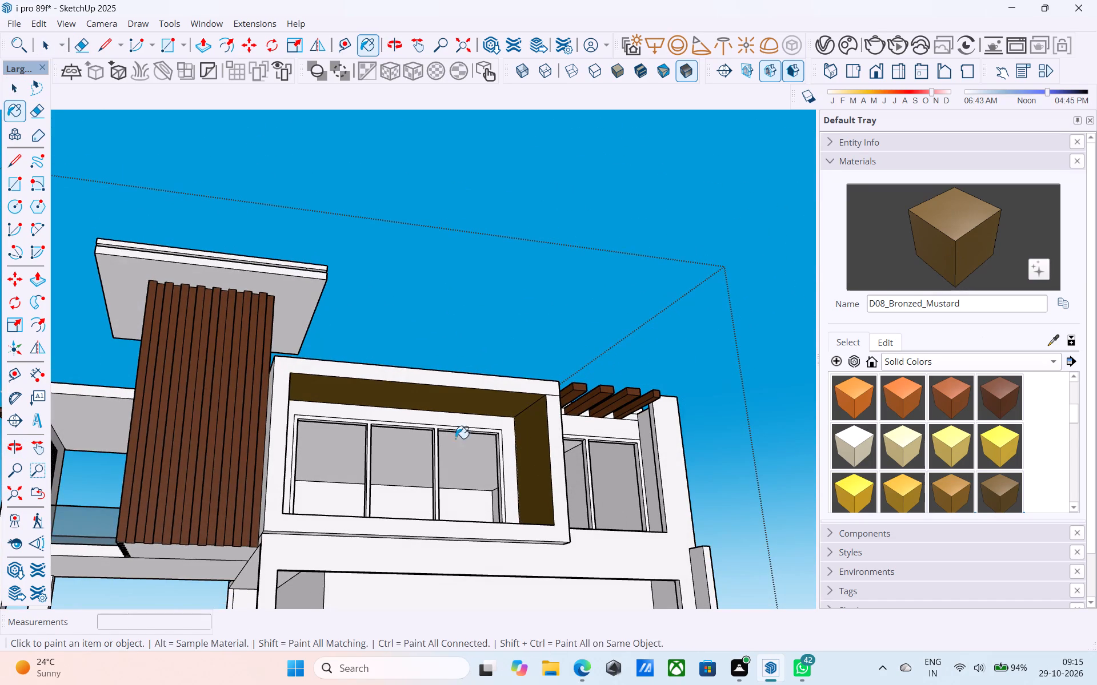
scroll(418, 437, up, 11)
click(467, 397)
scroll(469, 394, down, 13)
key(space)
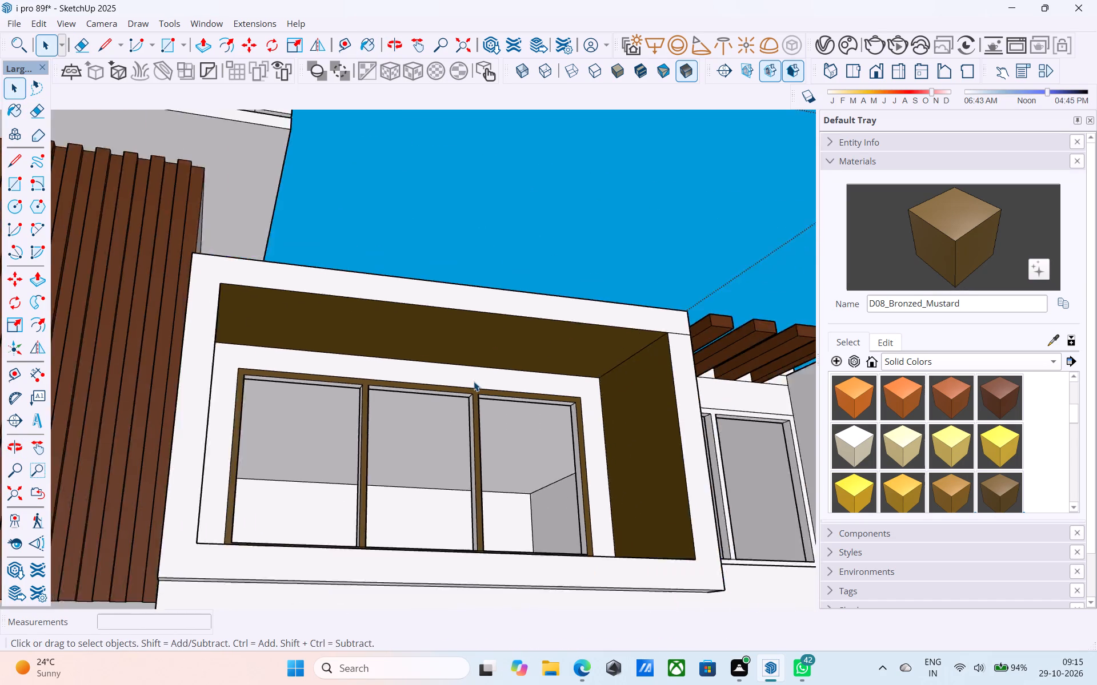
Paint the frame and mullion of the adjoining window below the pergola beams D08_Bronzed_Mustard.
scroll(474, 381, down, 4)
middle_drag(473, 388, 417, 447)
scroll(482, 452, down, 1)
click(965, 256)
scroll(647, 429, up, 5)
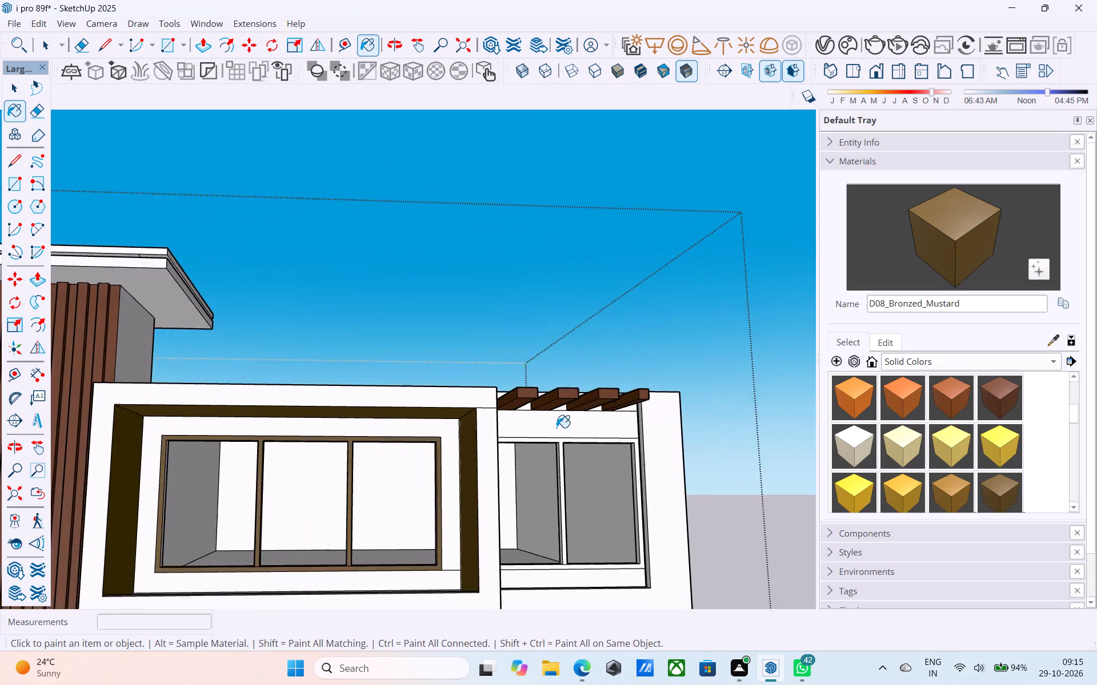
scroll(556, 428, up, 7)
click(549, 423)
scroll(550, 403, down, 14)
key(space)
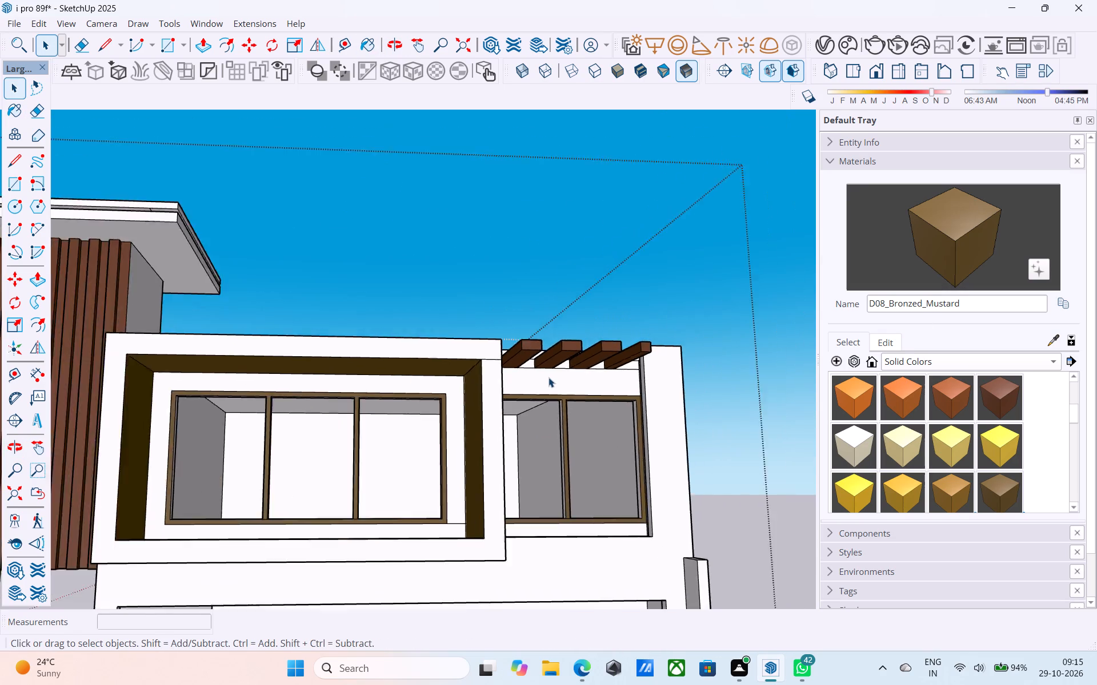
Examine the whole house from the balcony side, the far side and the front, including the balcony and slatted tower.
scroll(548, 377, down, 9)
middle_drag(390, 417, 675, 495)
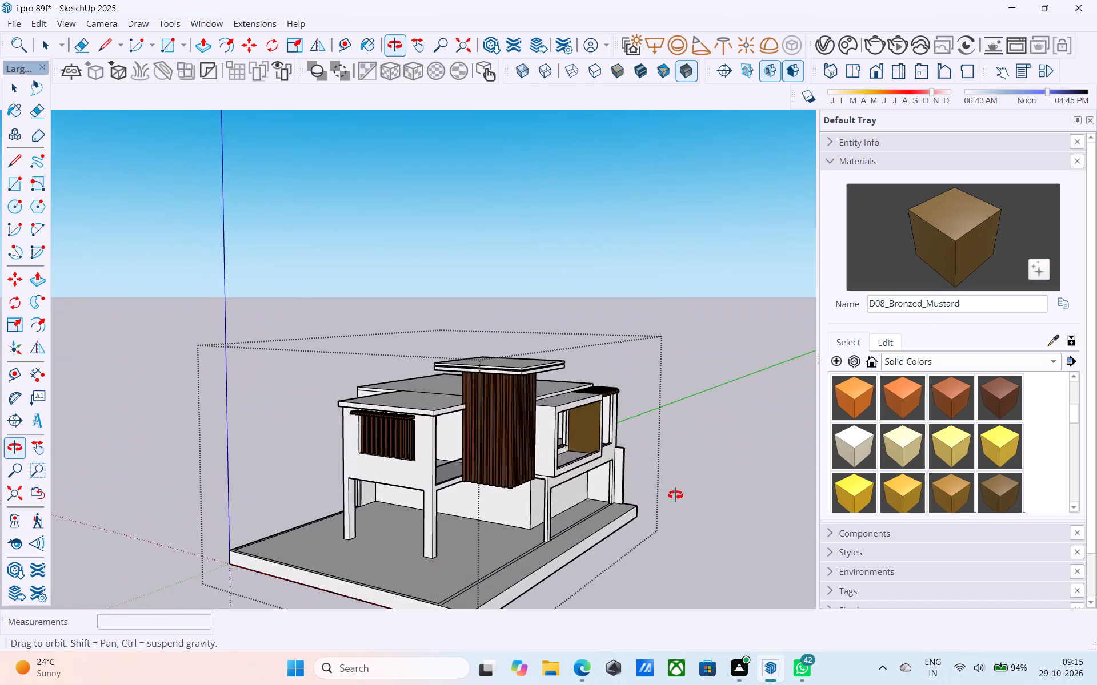
middle_drag(675, 495, 676, 495)
scroll(386, 431, up, 4)
middle_drag(386, 430, 716, 432)
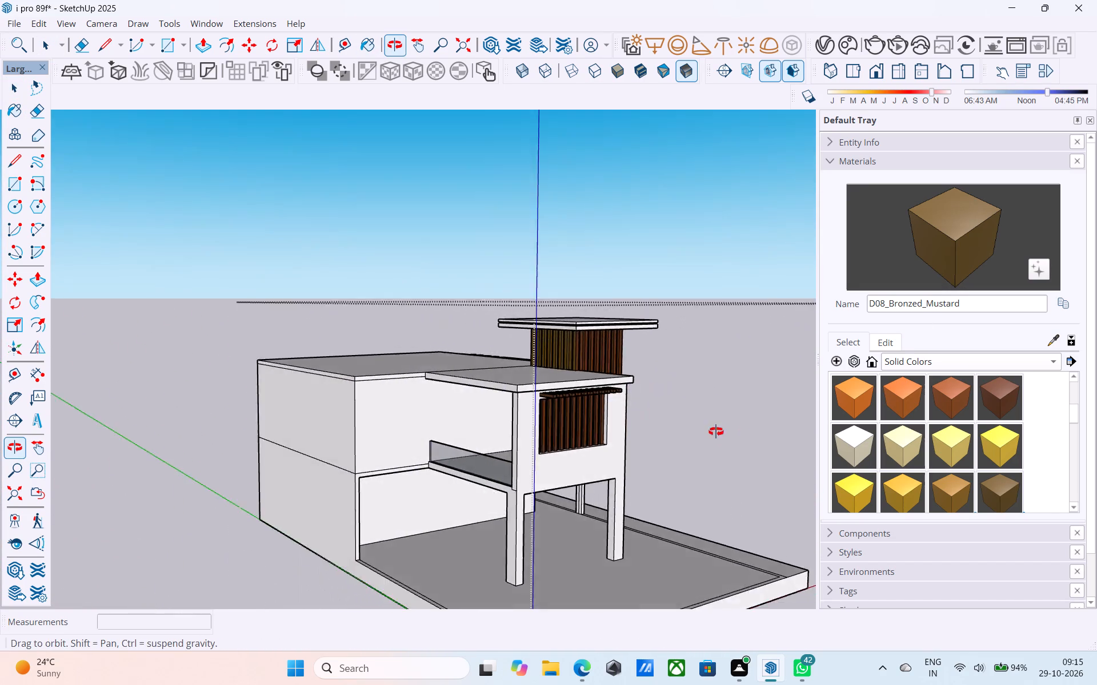
middle_drag(716, 432, 223, 420)
middle_drag(333, 498, 342, 495)
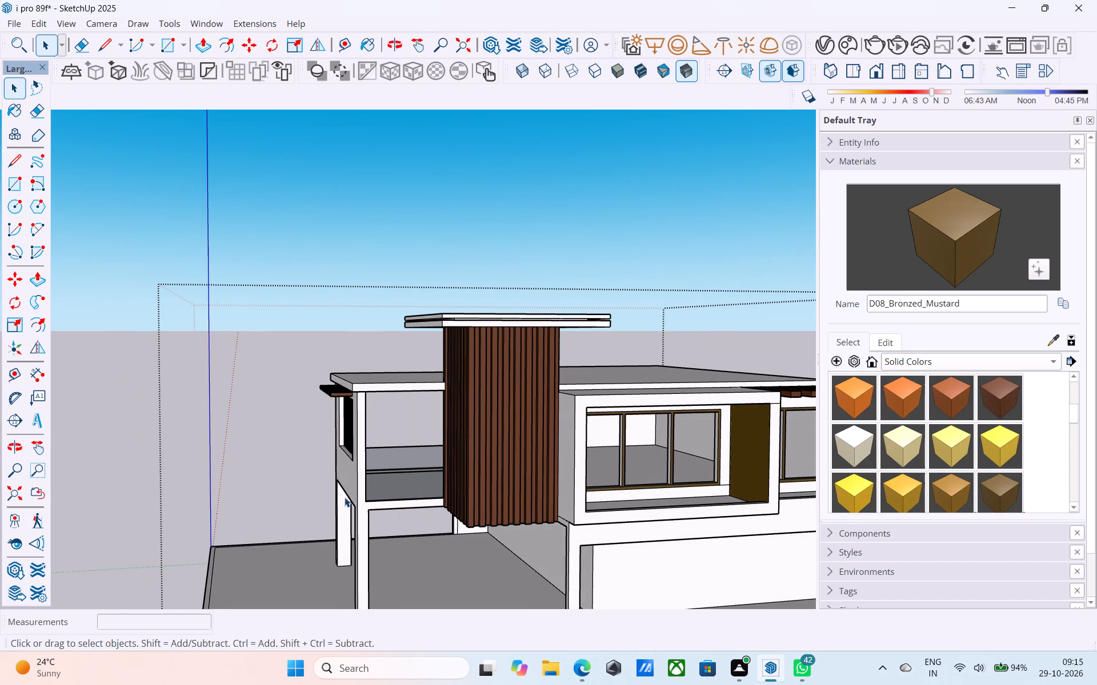
right_drag(437, 453, 425, 483)
scroll(425, 485, down, 2)
shift+middle_drag(425, 485, 434, 523)
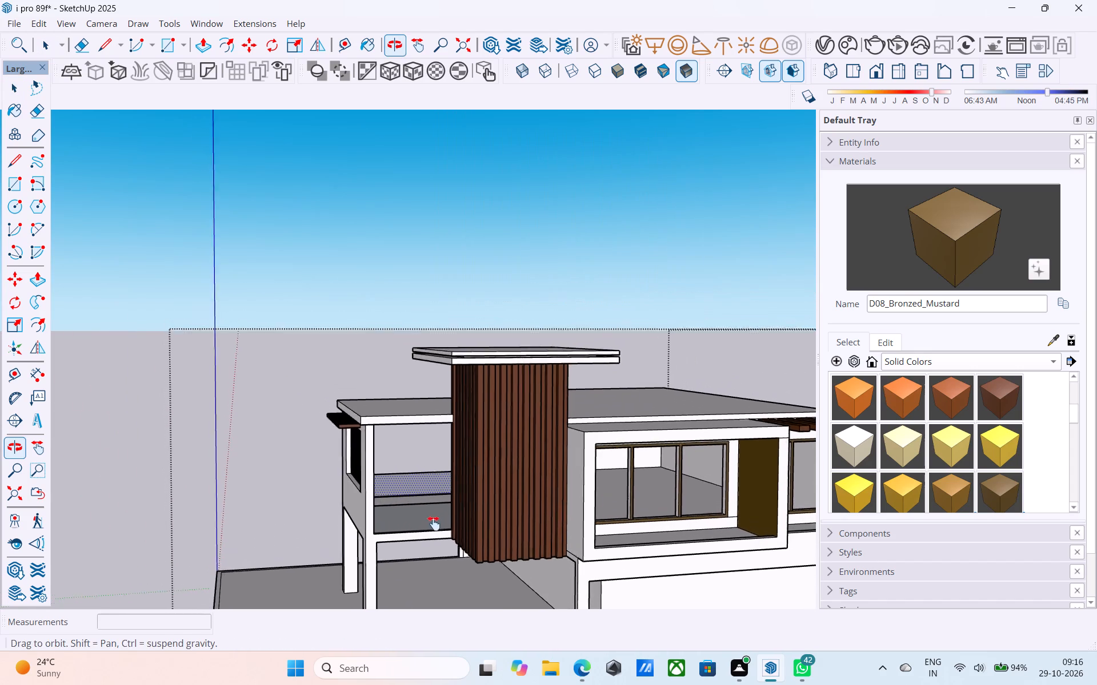
shift+middle_drag(434, 523, 438, 539)
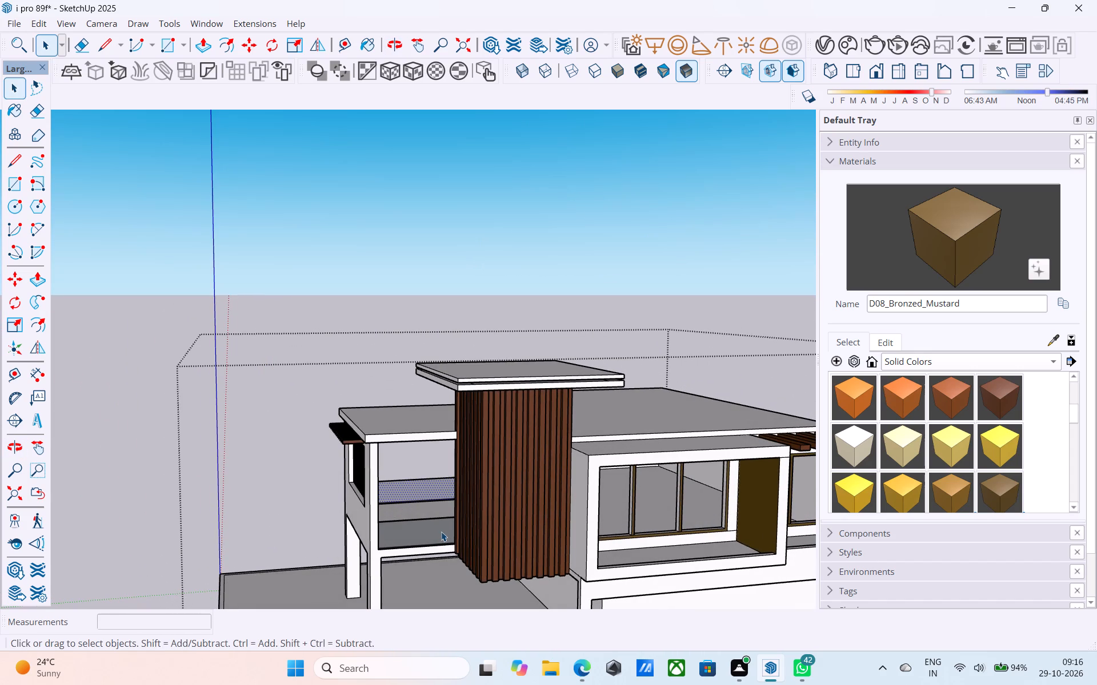
middle_drag(456, 523, 474, 554)
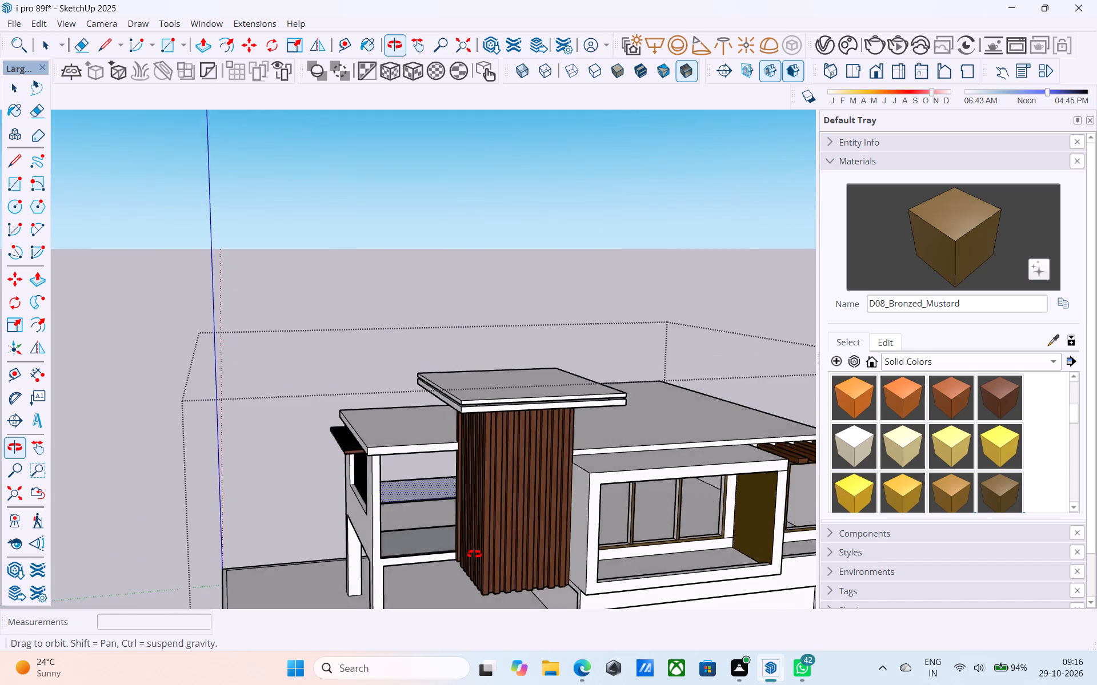
Push/Pull the rear edge of the lower roof slab above the slatted tower outward by 13' 6", over the balcony-side roof.
middle_drag(474, 554, 841, 553)
shift+middle_drag(774, 490, 966, 561)
shift+middle_drag(740, 496, 847, 553)
shift+middle_drag(640, 495, 635, 520)
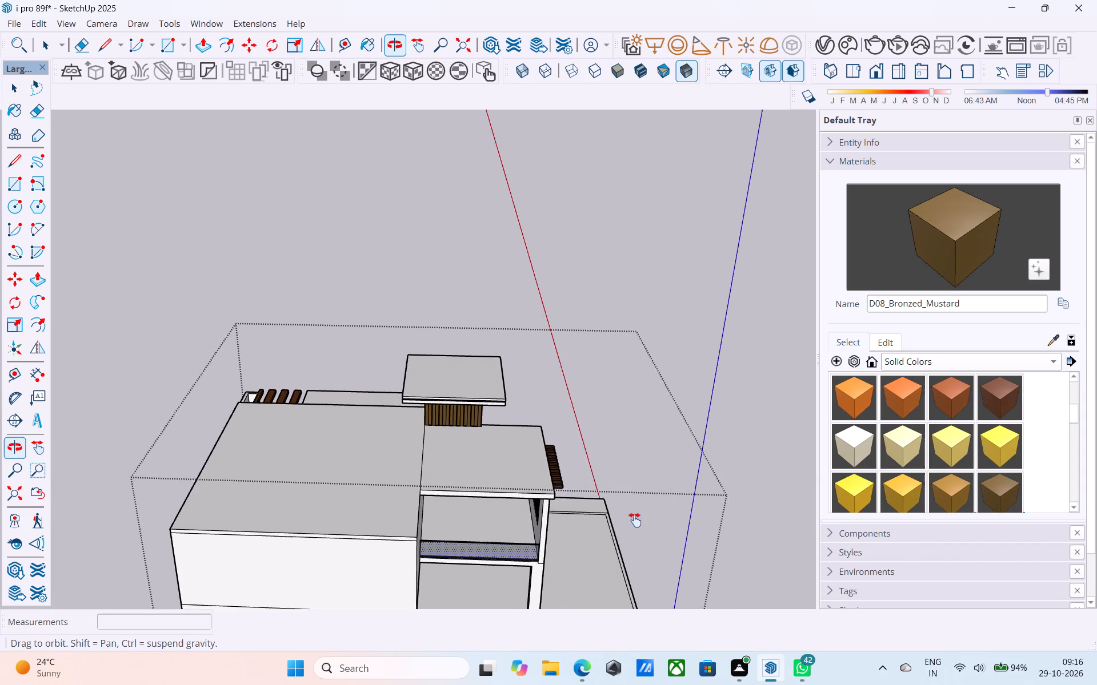
shift+middle_drag(635, 520, 647, 540)
scroll(647, 540, down, 1)
middle_drag(647, 540, 628, 559)
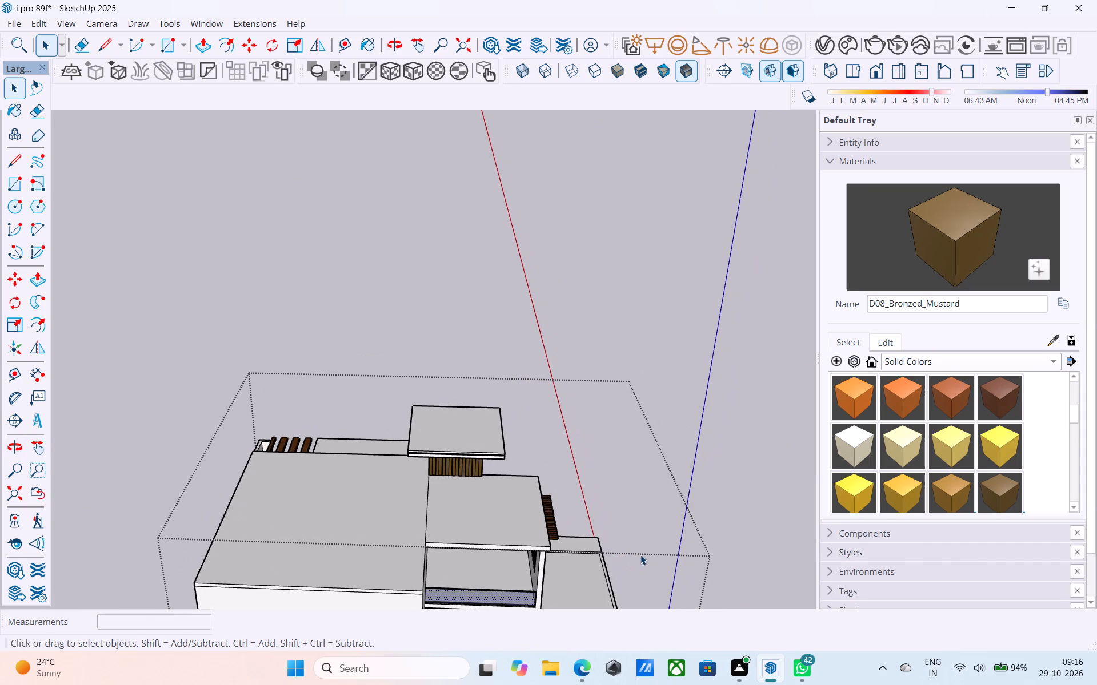
middle_drag(640, 553, 623, 518)
scroll(536, 514, up, 2)
scroll(478, 500, up, 3)
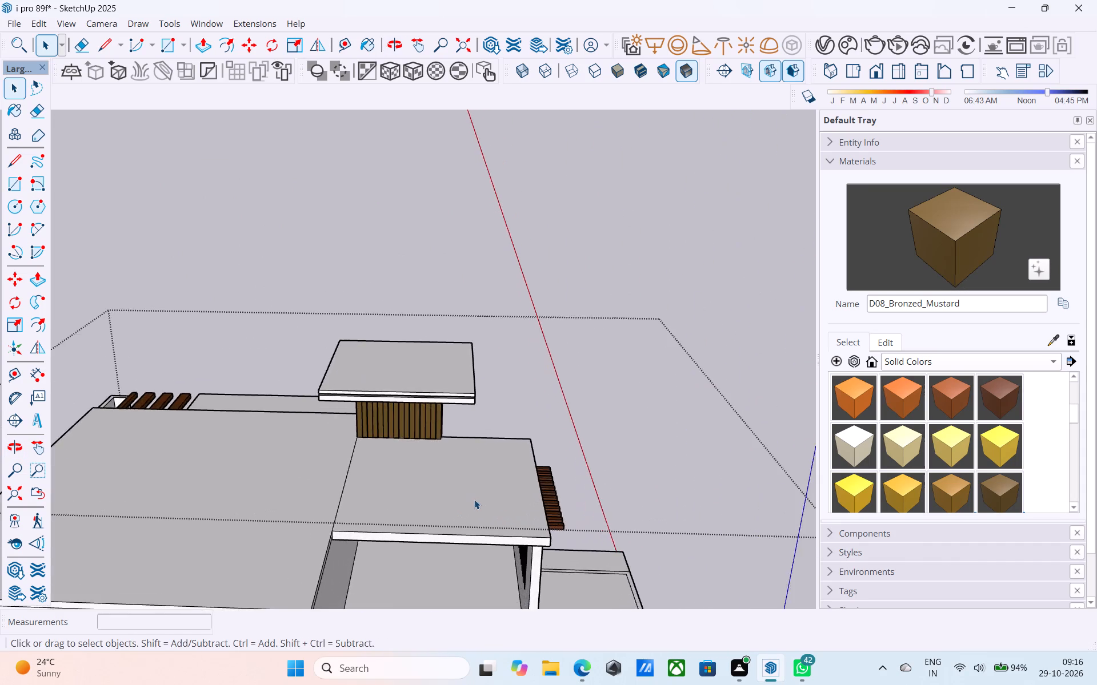
middle_drag(474, 499, 596, 526)
scroll(493, 443, up, 9)
click(443, 402)
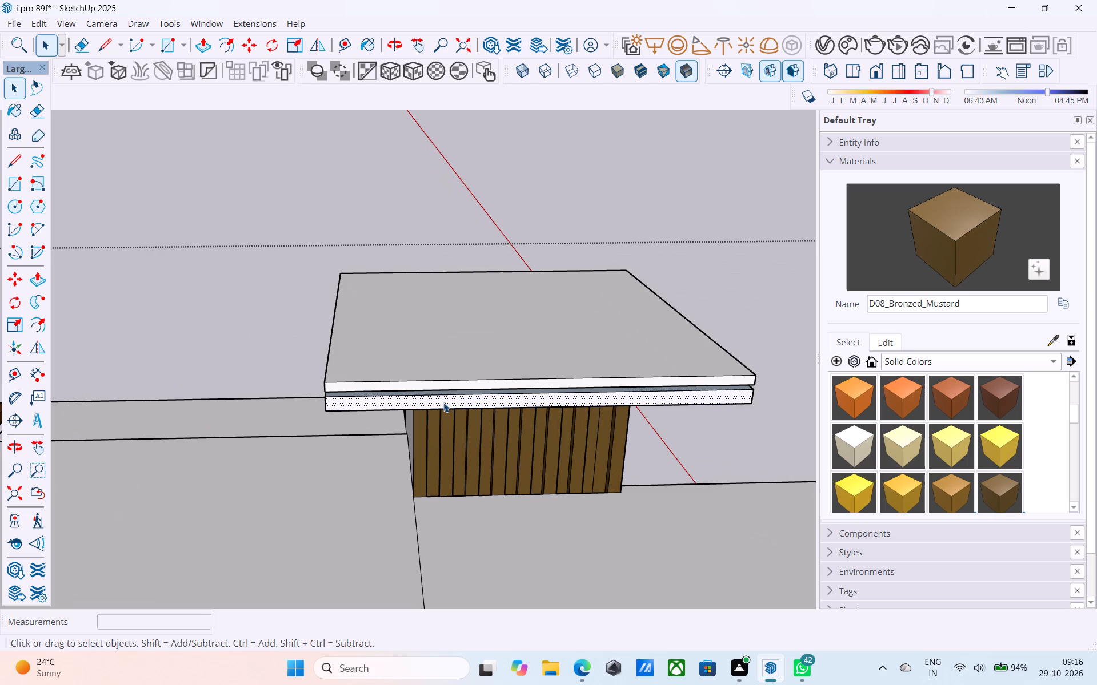
key(p)
click(443, 402)
scroll(443, 401, down, 14)
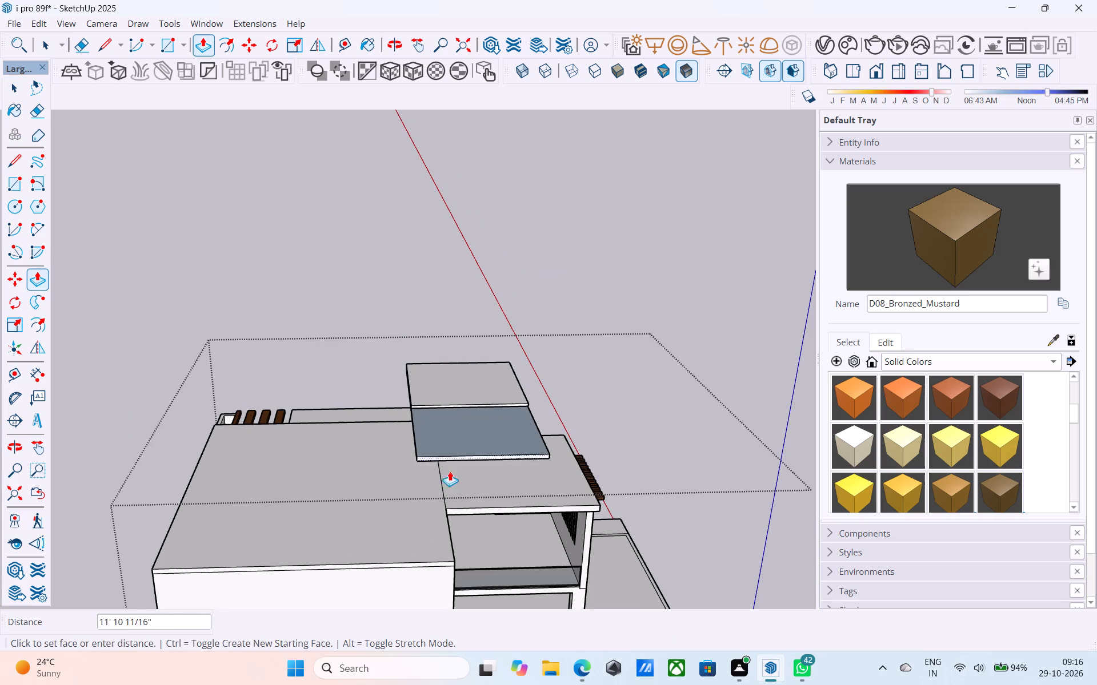
middle_drag(458, 504, 189, 444)
scroll(309, 480, up, 3)
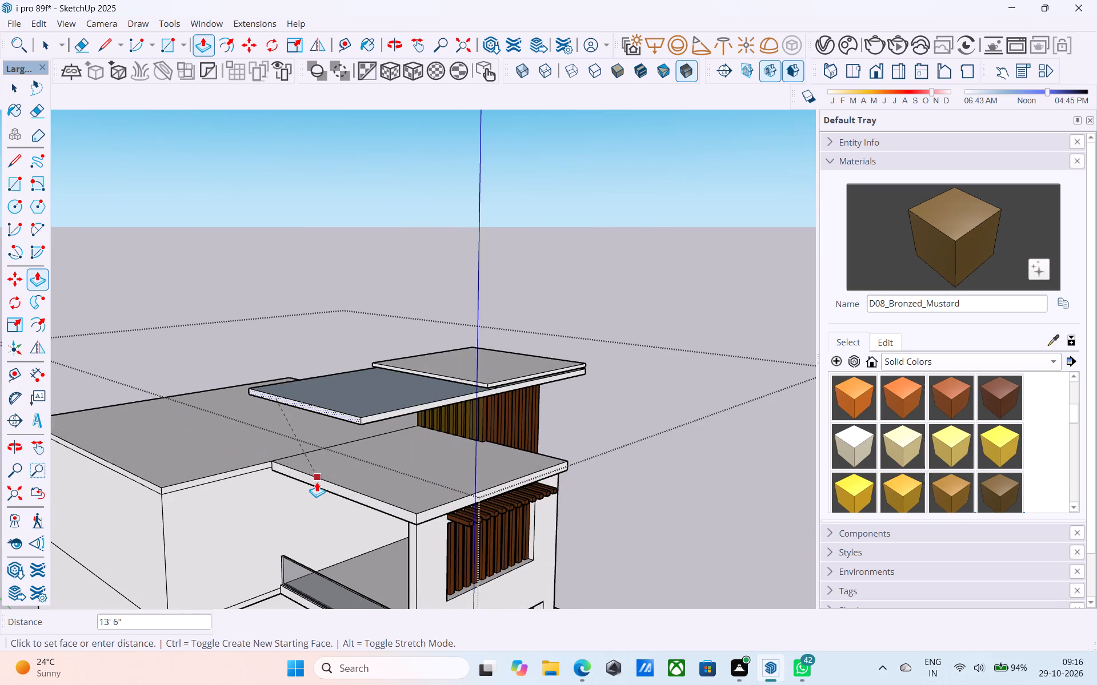
click(317, 482)
key(space)
Extend the top slab and the recessed layer between the slabs by the same distance as the lower slab.
scroll(475, 397, up, 8)
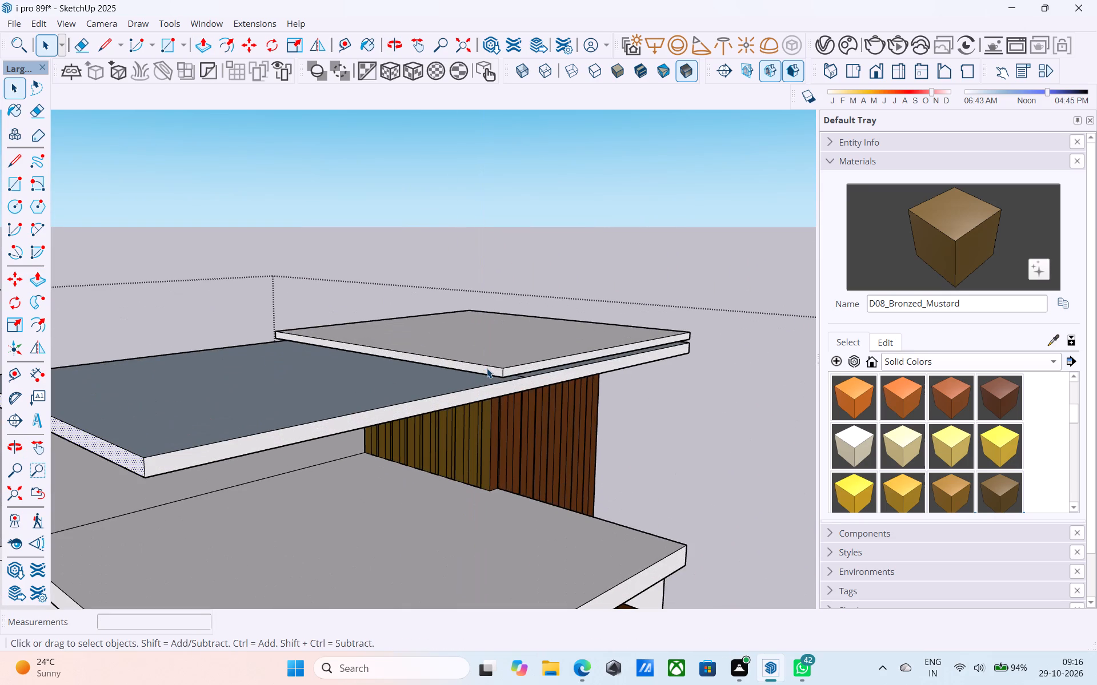
click(487, 368)
key(p)
double_click(487, 369)
middle_drag(492, 414, 492, 365)
scroll(490, 374, up, 2)
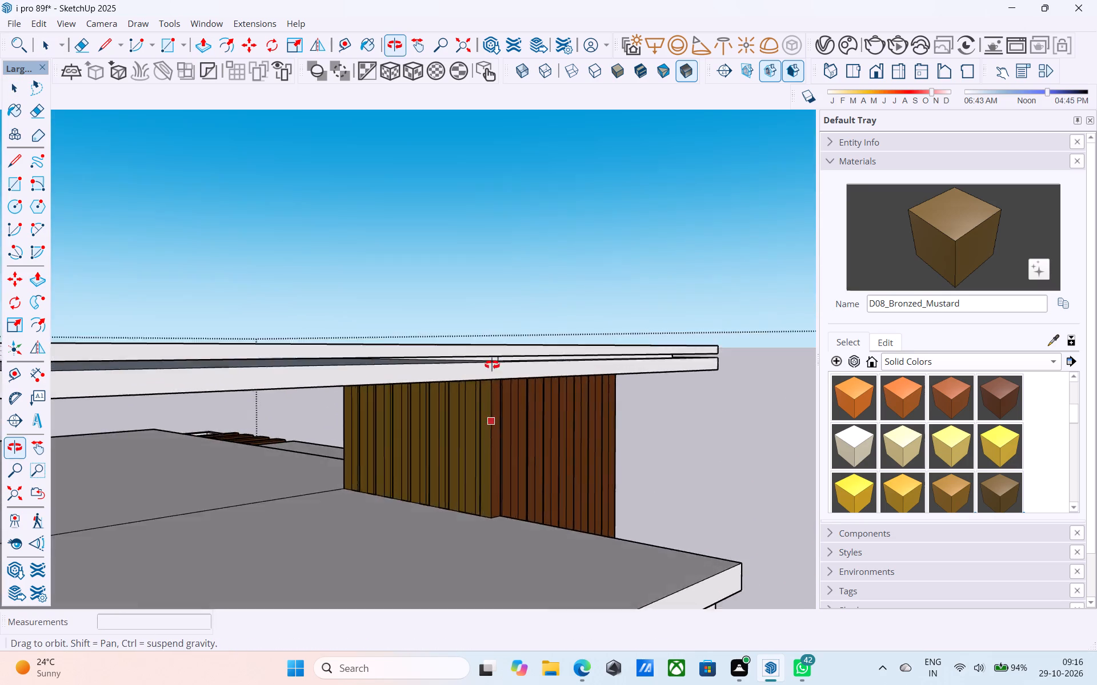
middle_drag(492, 365, 493, 365)
scroll(492, 365, up, 8)
key(space)
middle_drag(577, 382, 478, 389)
scroll(488, 370, up, 3)
click(504, 339)
key(p)
double_click(504, 339)
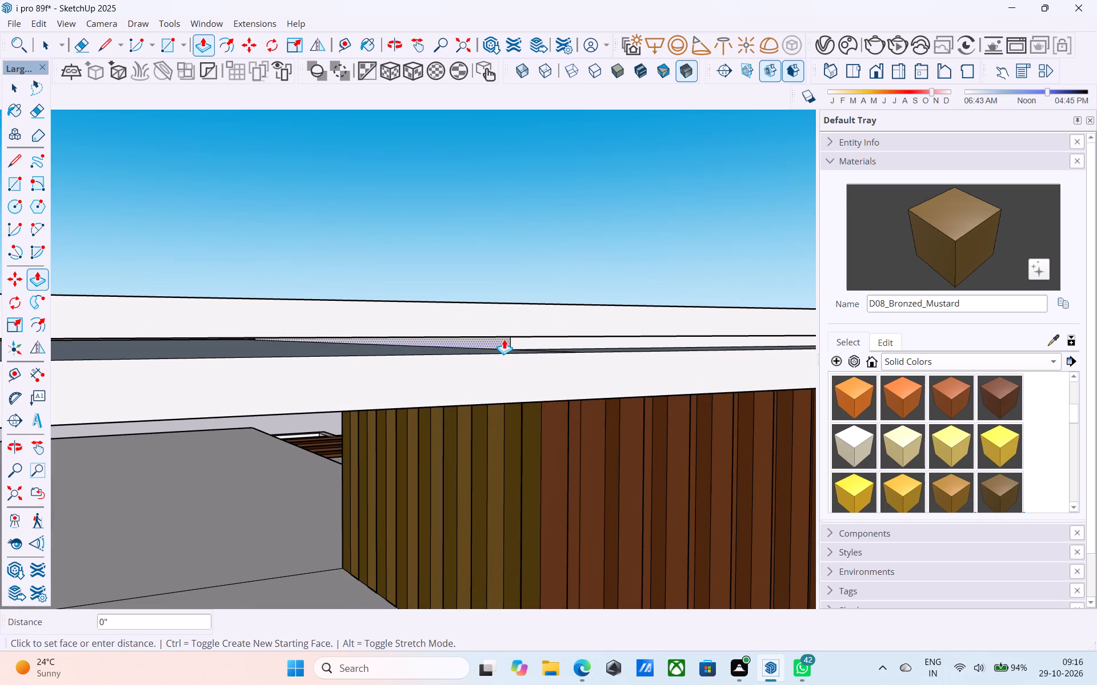
key(space)
Push/Pull the lower tower-roof slab's edge faces outward by 1' on the two sides that meet above the slatted corner.
scroll(505, 338, down, 20)
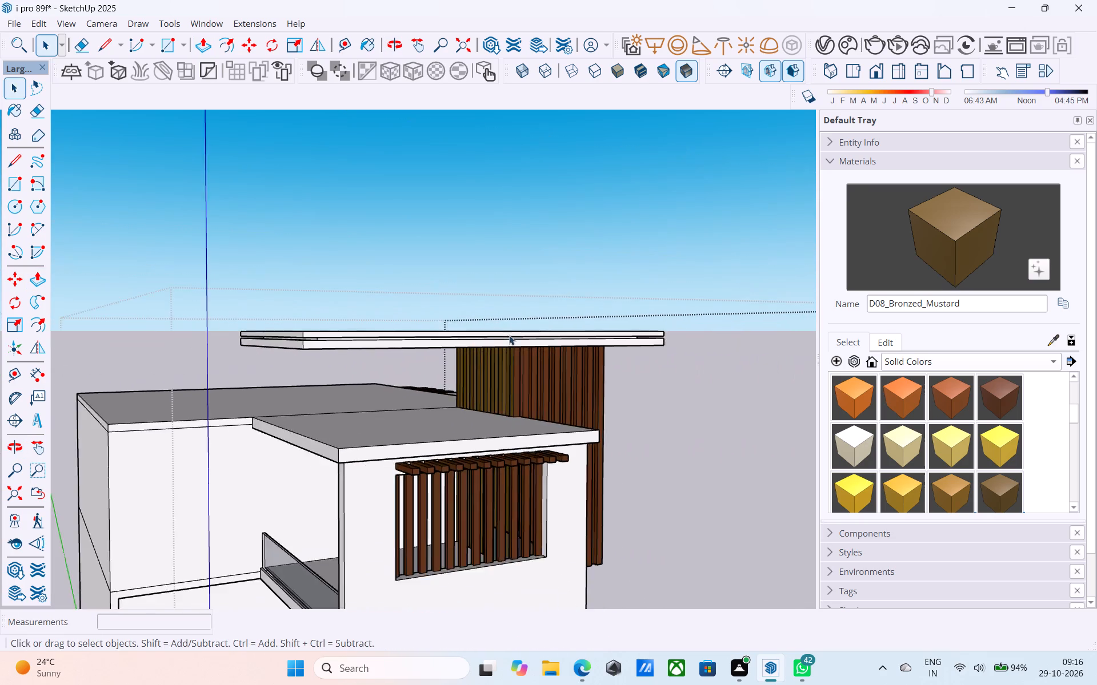
middle_drag(489, 337, 0, 344)
middle_drag(213, 402, 339, 341)
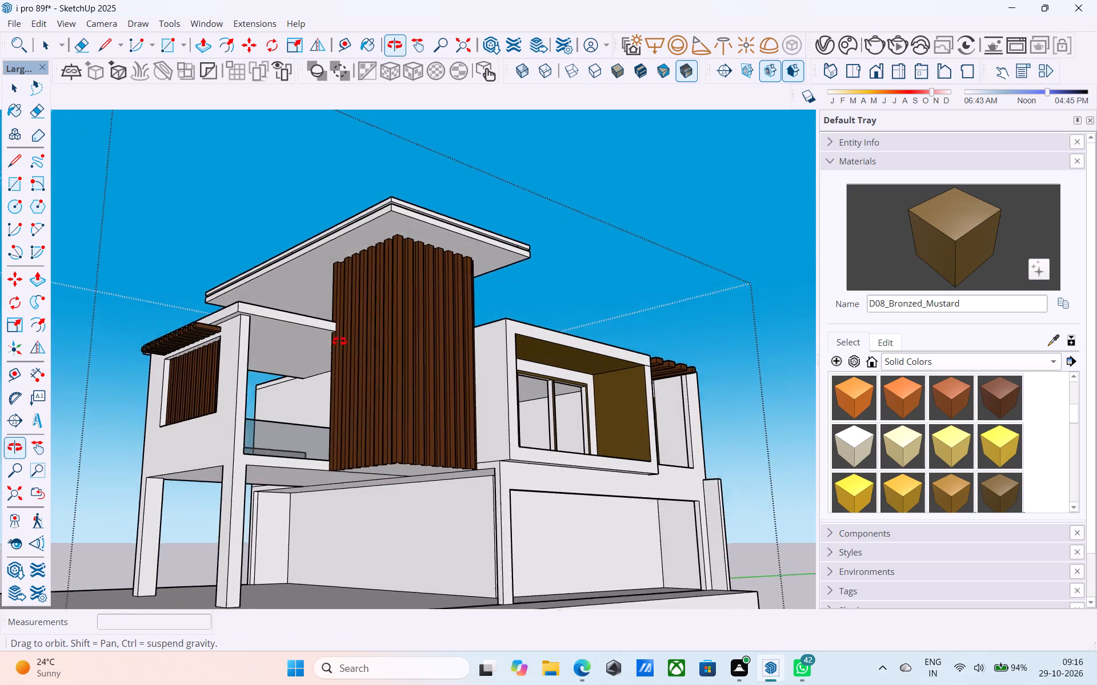
middle_drag(339, 341, 340, 342)
scroll(417, 407, down, 2)
shift+middle_drag(434, 418, 431, 409)
shift+middle_drag(433, 409, 437, 418)
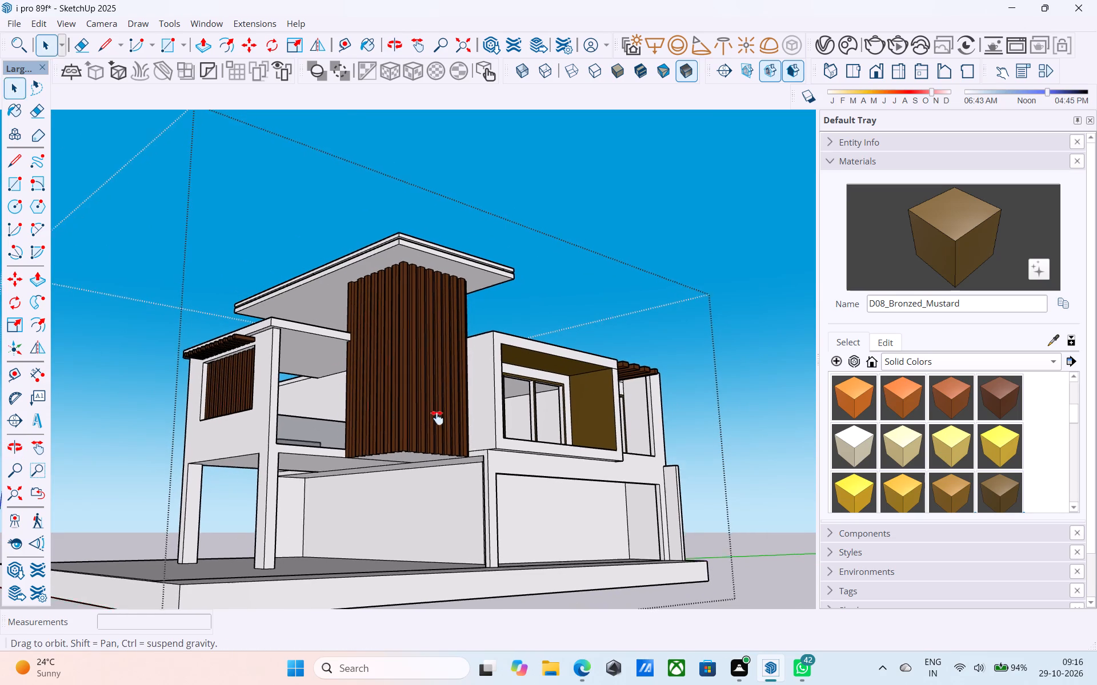
shift+middle_drag(437, 418, 445, 434)
shift+middle_drag(446, 434, 478, 485)
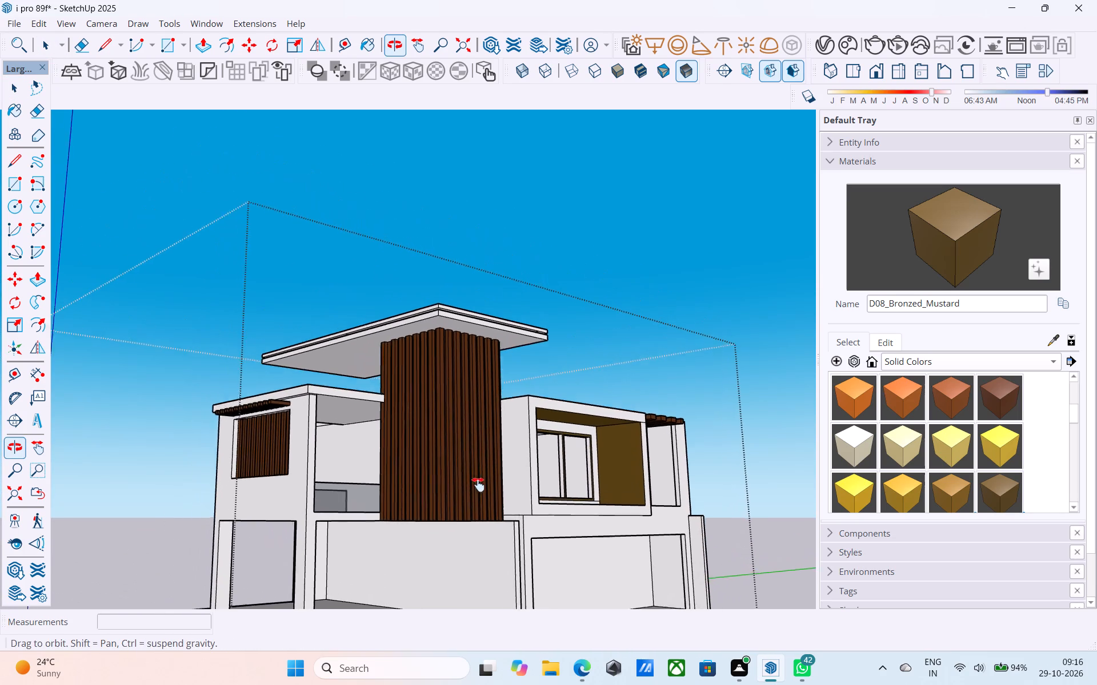
shift+middle_drag(478, 485, 479, 486)
scroll(458, 337, up, 6)
click(423, 311)
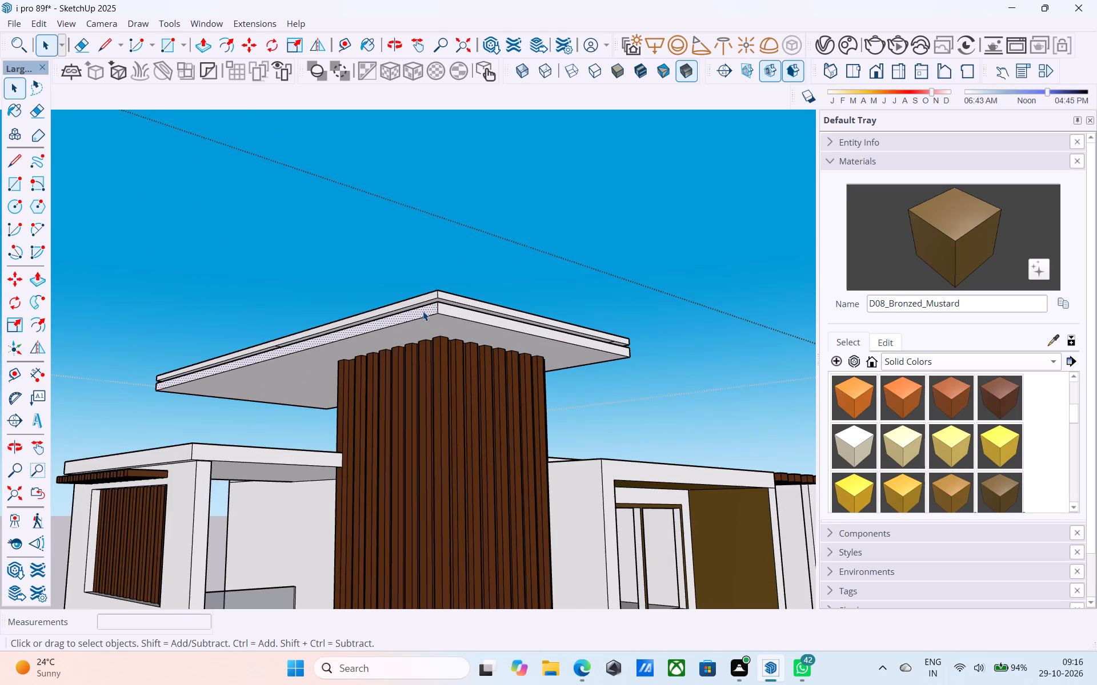
scroll(423, 311, up, 2)
key(p)
click(423, 311)
text(1')
key(Return)
key(space)
click(513, 325)
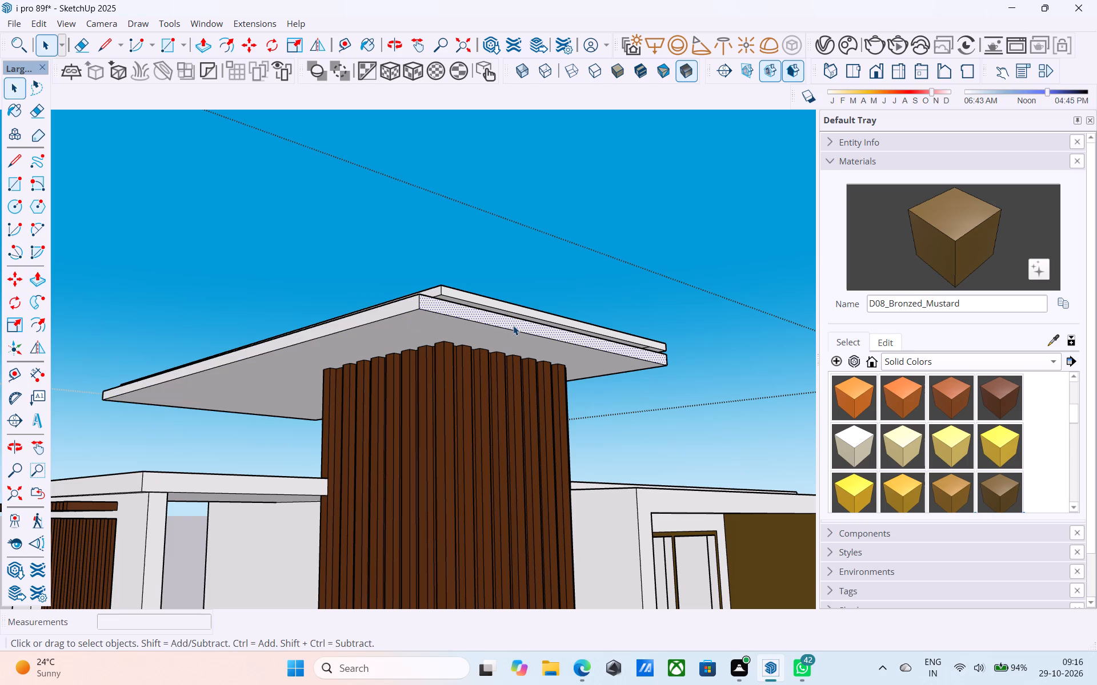
key(p)
double_click(513, 325)
middle_drag(513, 325, 511, 379)
key(space)
Push/Pull the top slab's matching edge faces outward by the same 1' on those two sides of the slatted corner.
scroll(448, 304, up, 4)
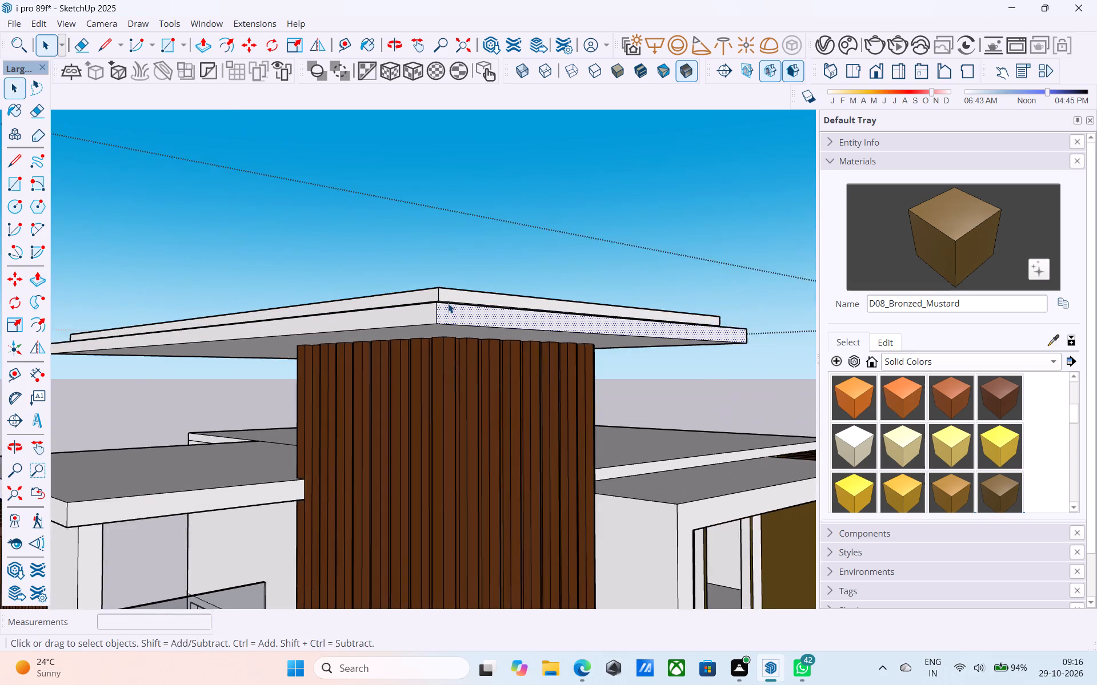
click(450, 299)
key(p)
click(450, 299)
click(450, 299)
key(space)
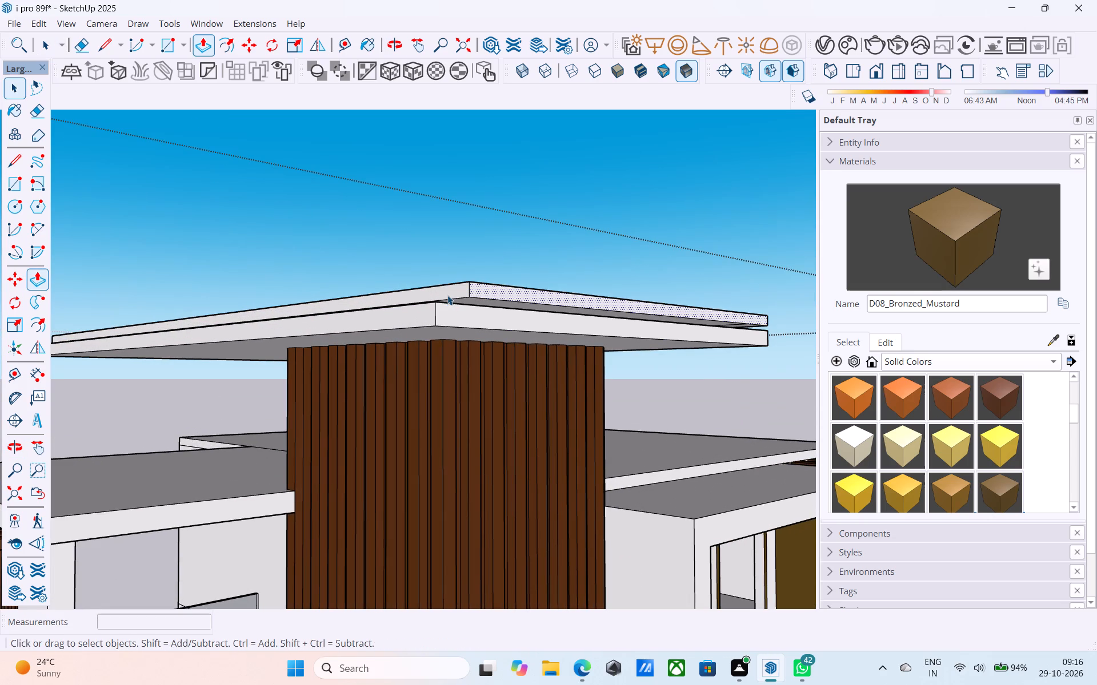
click(447, 295)
key(p)
double_click(447, 295)
Push/Pull both tower-roof slabs' edge faces outward by the same 1' on the side facing the recessed window.
scroll(445, 292, down, 7)
middle_drag(559, 322, 189, 337)
middle_drag(417, 372, 302, 384)
middle_drag(325, 381, 449, 381)
scroll(451, 375, down, 3)
key(space)
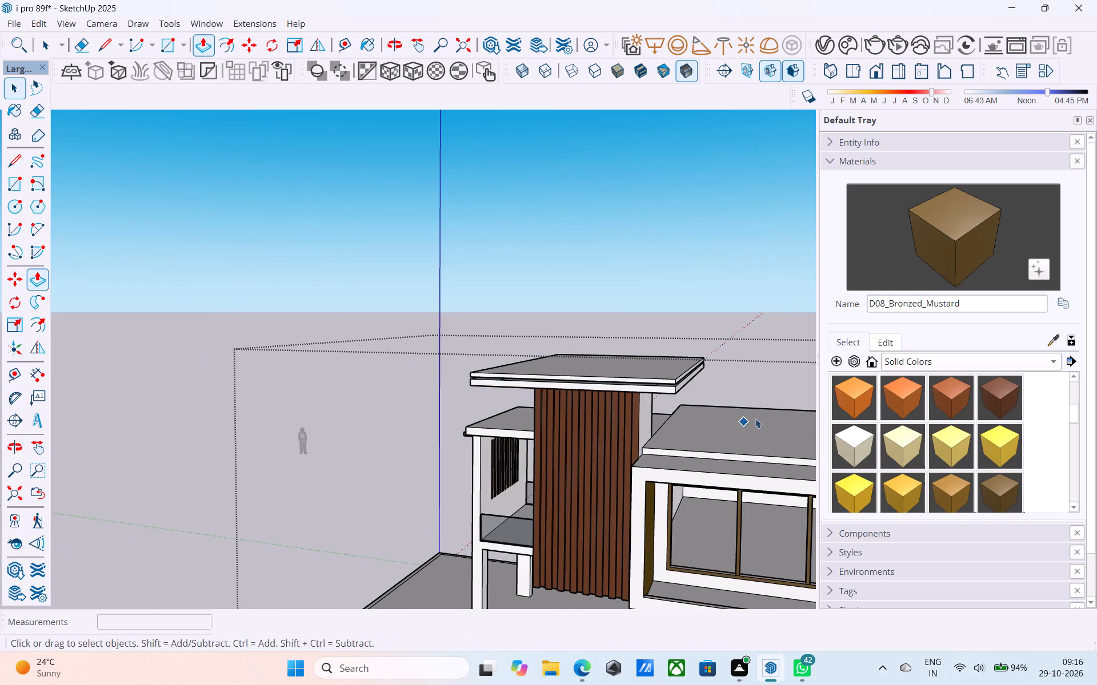
middle_drag(752, 416, 669, 385)
scroll(587, 344, up, 6)
click(541, 336)
scroll(541, 335, up, 1)
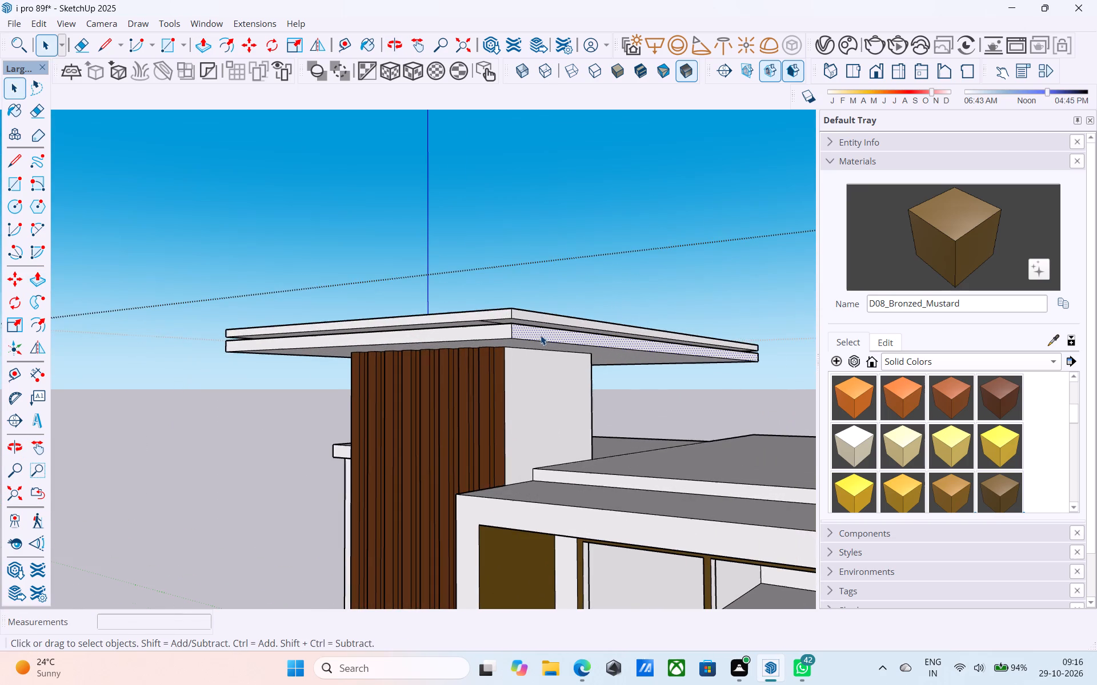
scroll(541, 335, up, 1)
key(p)
double_click(541, 335)
key(space)
click(529, 310)
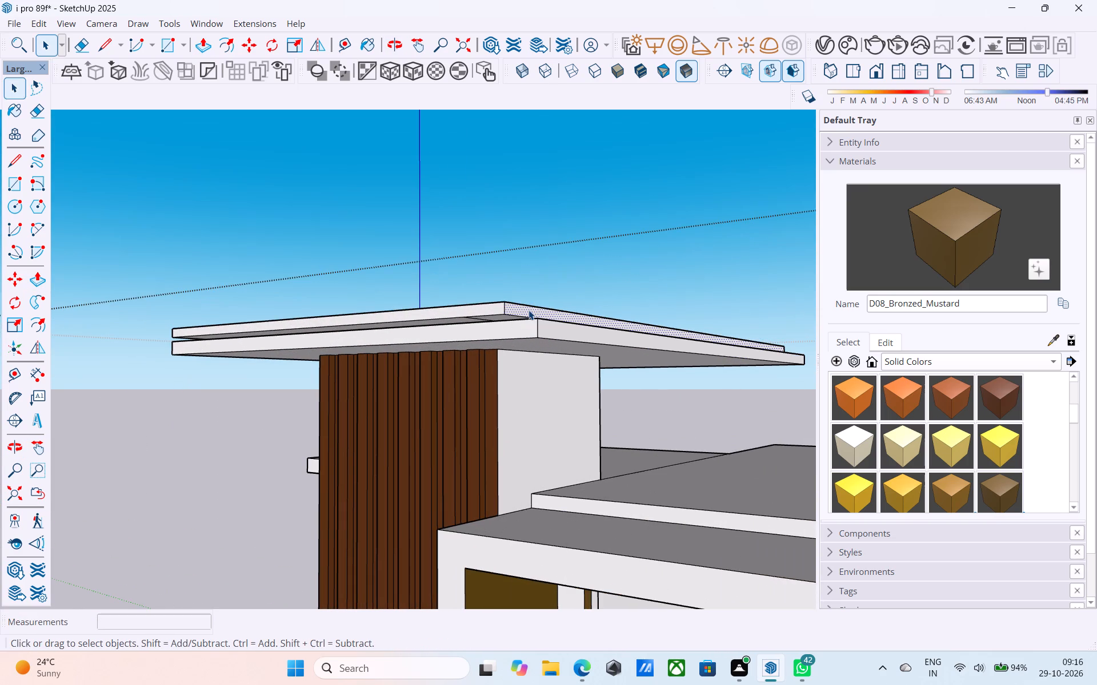
key(p)
double_click(529, 310)
Erase the short stray edge on the top slab's underside, in the gap above the slatted face.
scroll(529, 310, down, 3)
middle_drag(534, 337, 569, 272)
key(space)
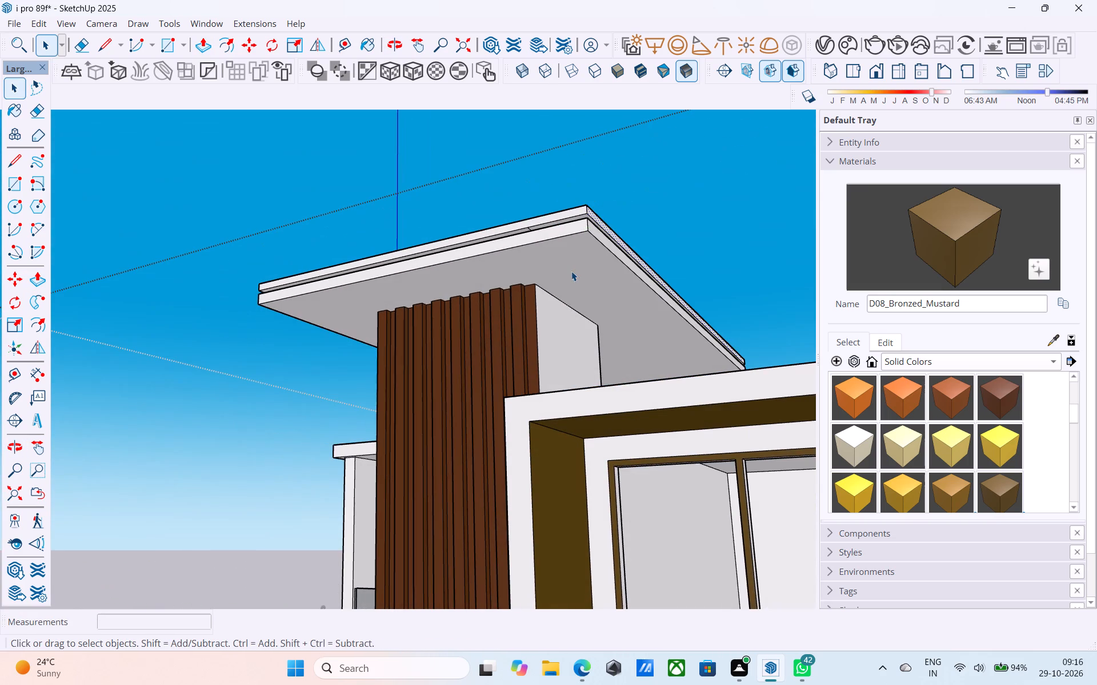
scroll(532, 223, up, 14)
key(e)
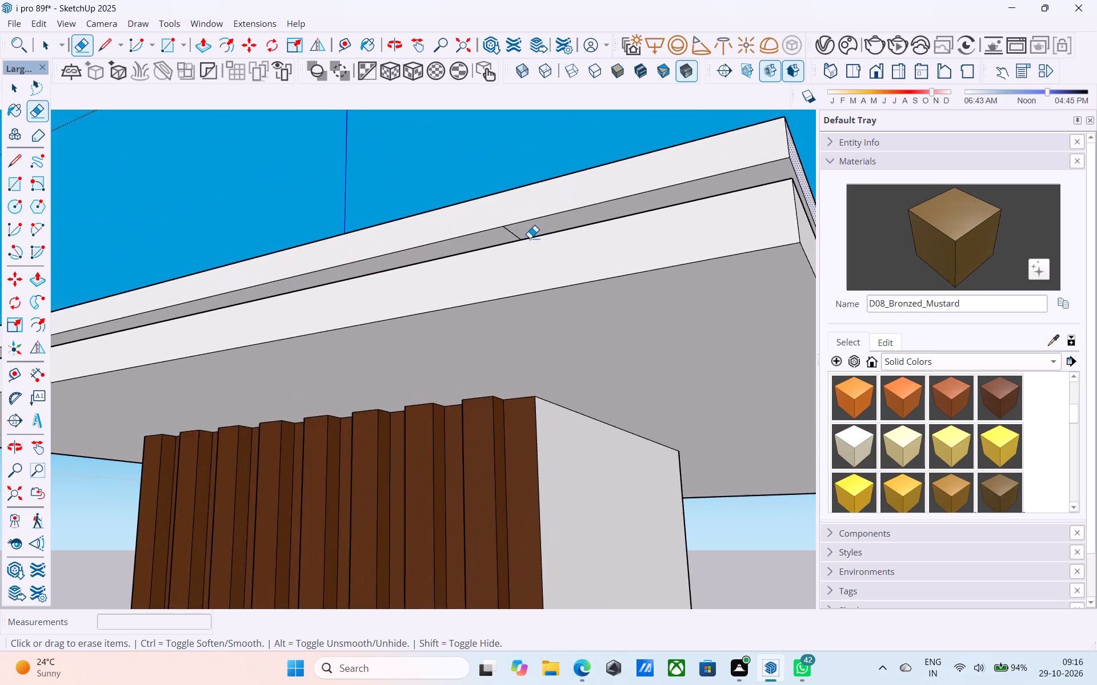
scroll(530, 238, up, 5)
drag(510, 236, 505, 236)
key(space)
Erase the stray edge crossing the lower slab's top face in the gap on the rear side.
scroll(497, 236, down, 11)
middle_drag(492, 271, 496, 307)
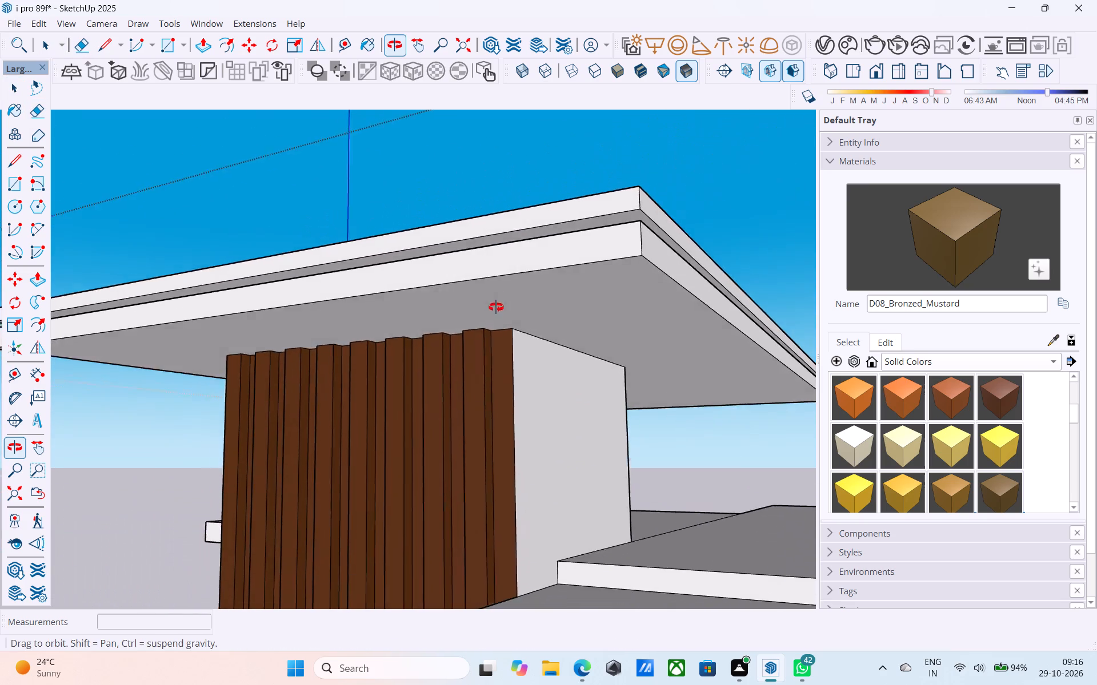
middle_drag(496, 307, 495, 401)
scroll(501, 397, down, 1)
middle_drag(502, 396, 596, 394)
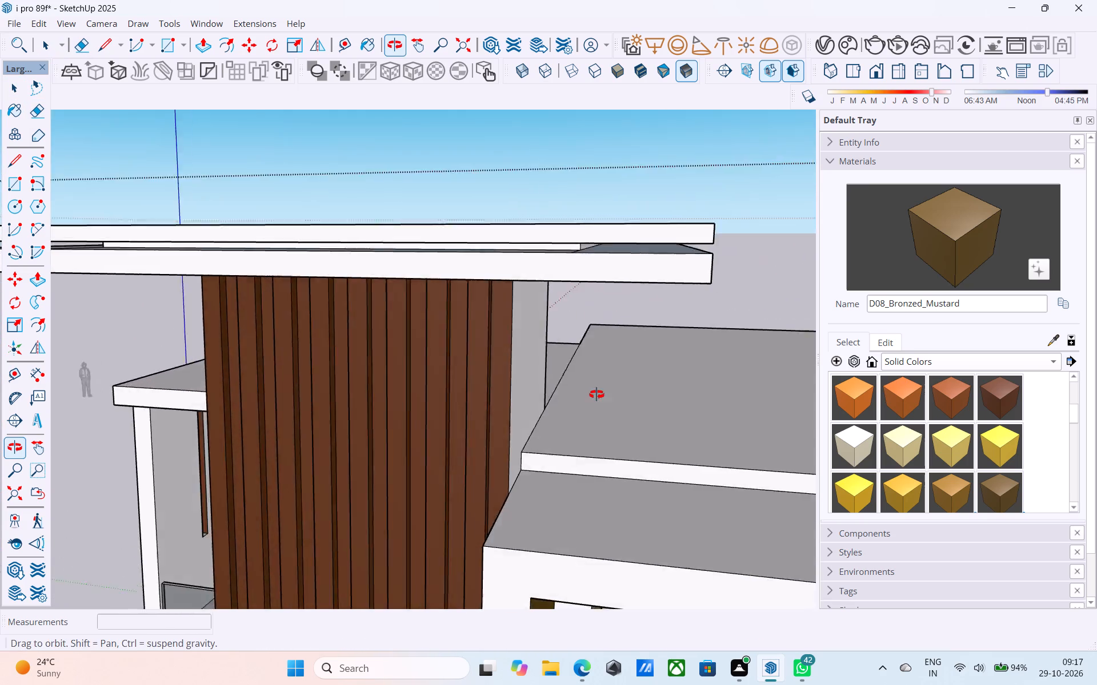
scroll(598, 396, down, 7)
middle_drag(596, 394, 598, 396)
middle_drag(474, 378, 762, 380)
middle_drag(570, 390, 854, 390)
middle_drag(497, 363, 836, 361)
middle_drag(567, 304, 712, 299)
scroll(590, 264, up, 5)
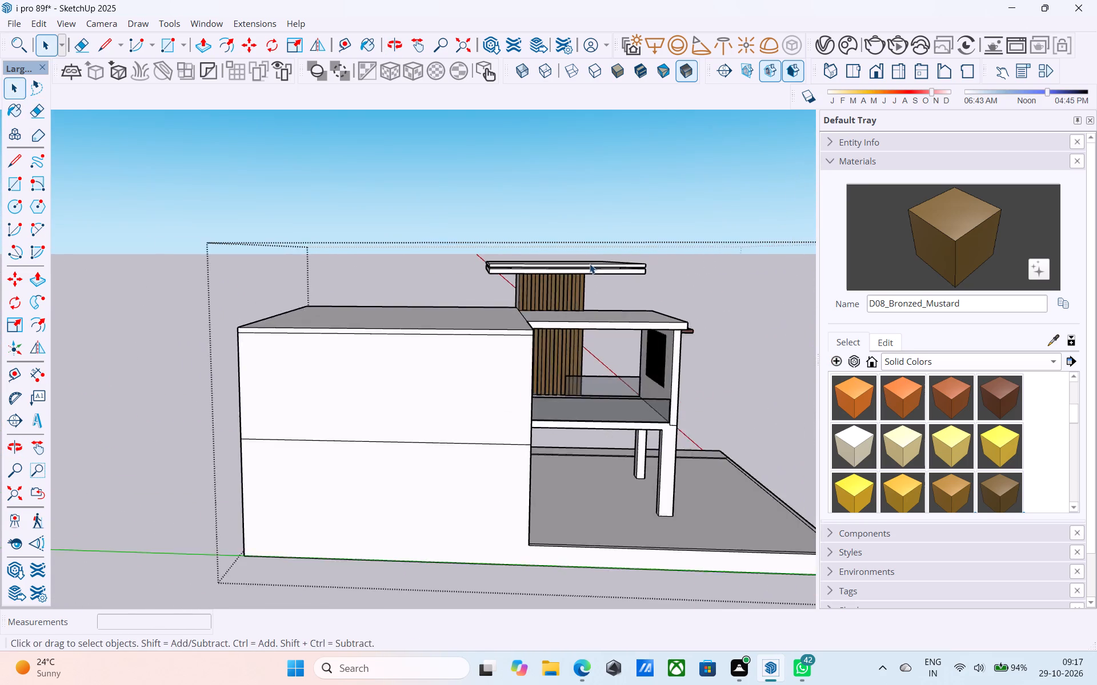
scroll(590, 264, up, 2)
shift+middle_drag(537, 327, 703, 356)
scroll(636, 289, up, 18)
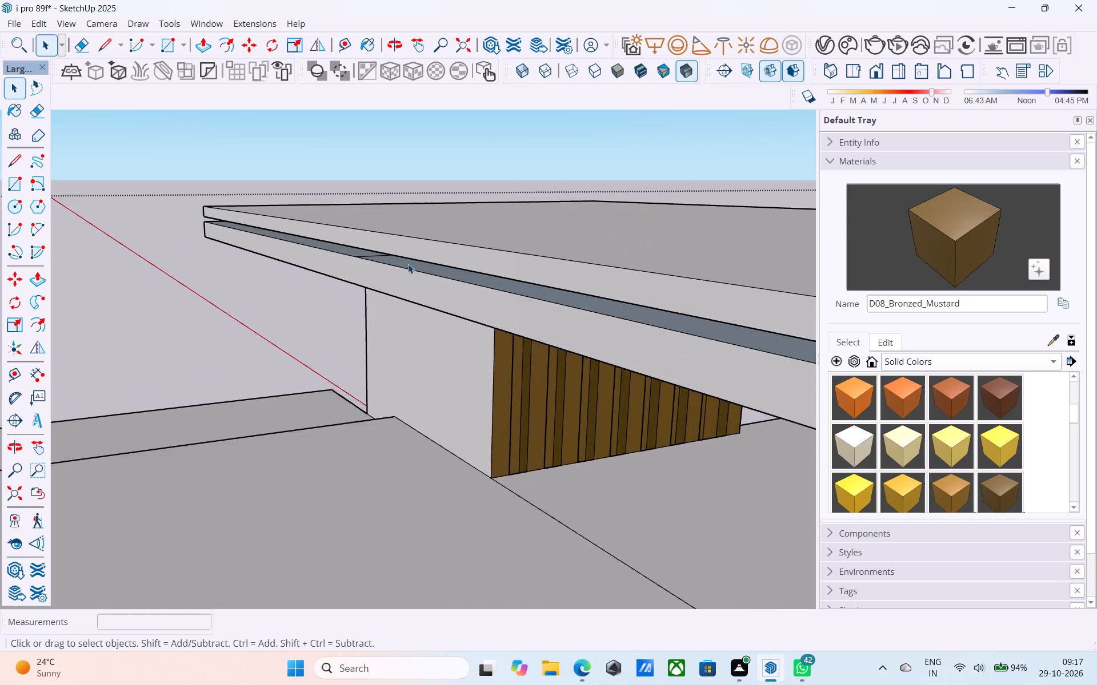
scroll(408, 264, up, 18)
scroll(373, 249, up, 3)
key(e)
drag(373, 239, 371, 237)
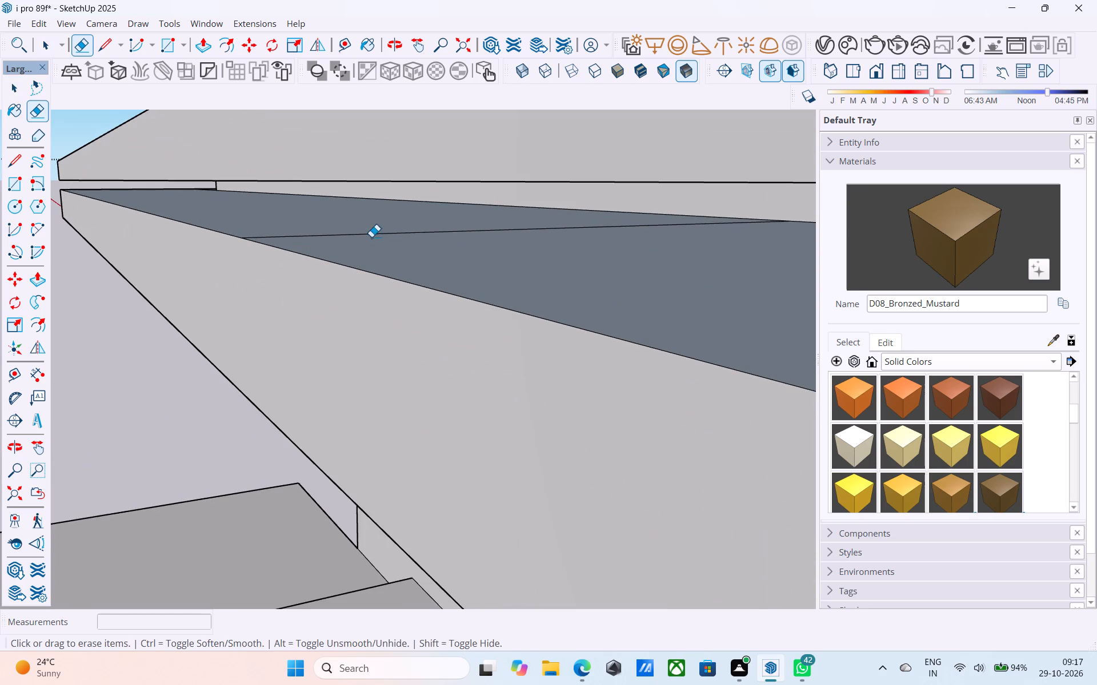
drag(371, 237, 359, 229)
key(space)
Reverse the lower slab's back-facing top face inside the gap between the two roof slabs.
click(363, 234)
right_click(364, 235)
click(433, 429)
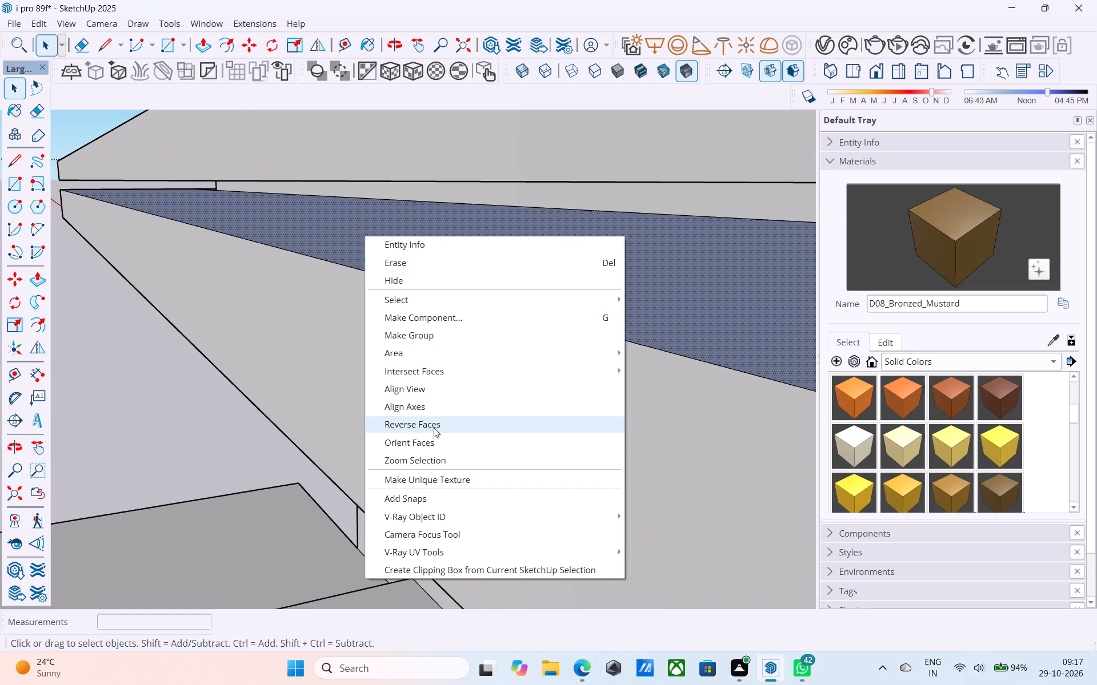
Examine the extended double-slab tower roof from above, below and around to the slatted front corner.
scroll(414, 386, down, 20)
scroll(414, 386, down, 12)
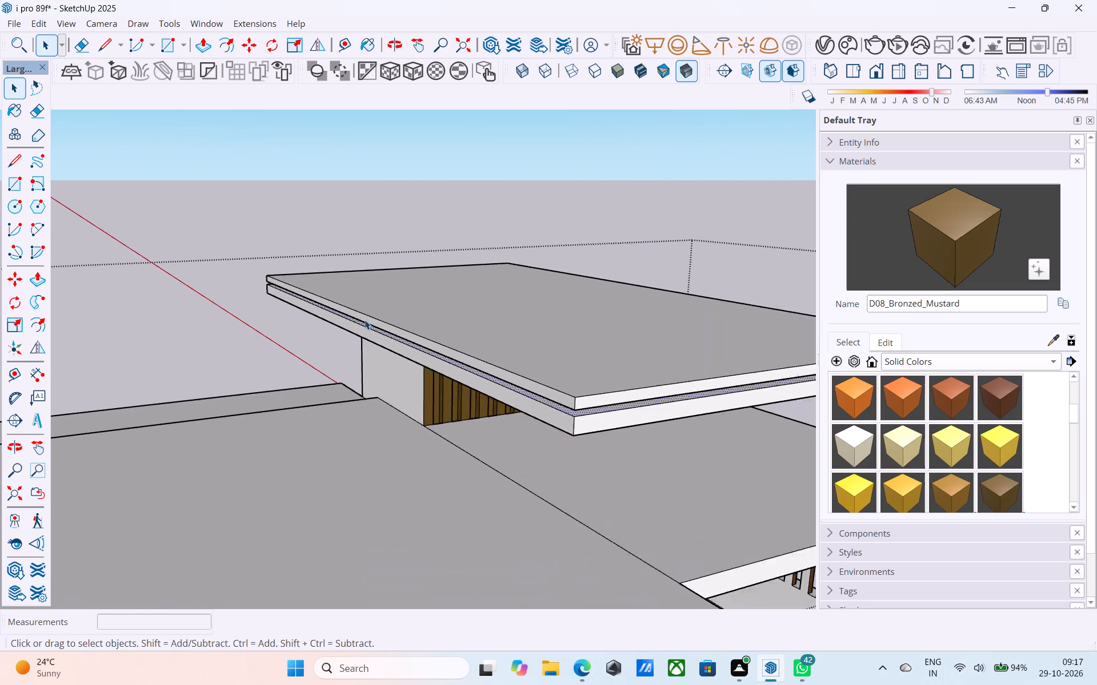
scroll(365, 320, down, 4)
scroll(695, 316, up, 12)
middle_drag(645, 391, 623, 225)
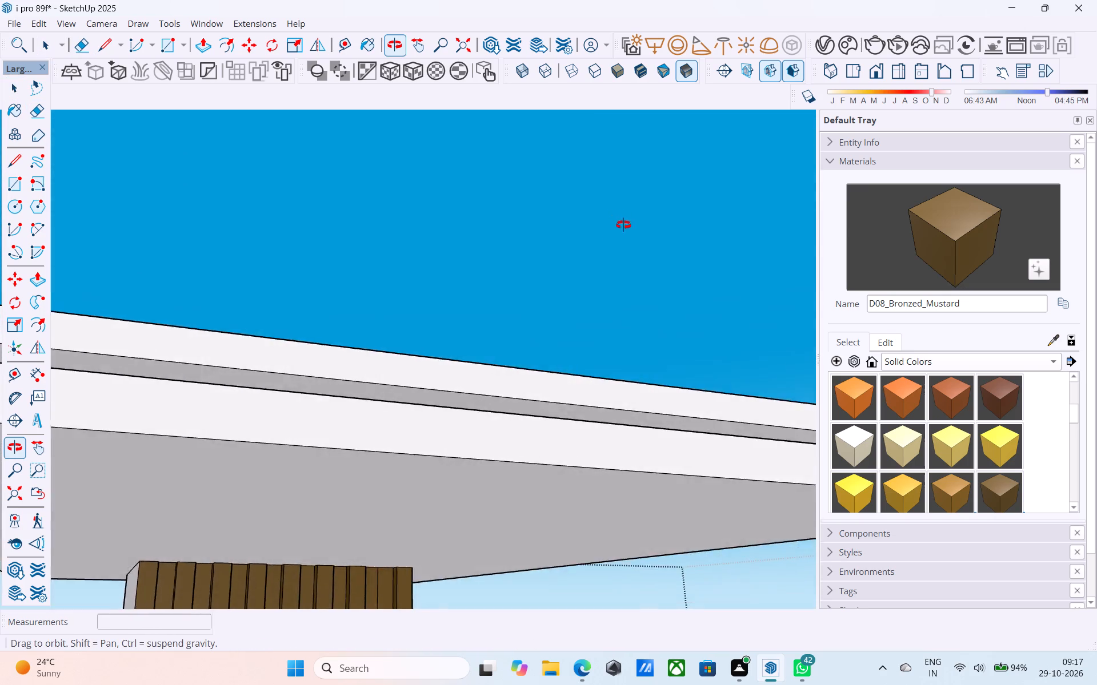
middle_drag(623, 225, 610, 446)
scroll(608, 456, down, 4)
key(space)
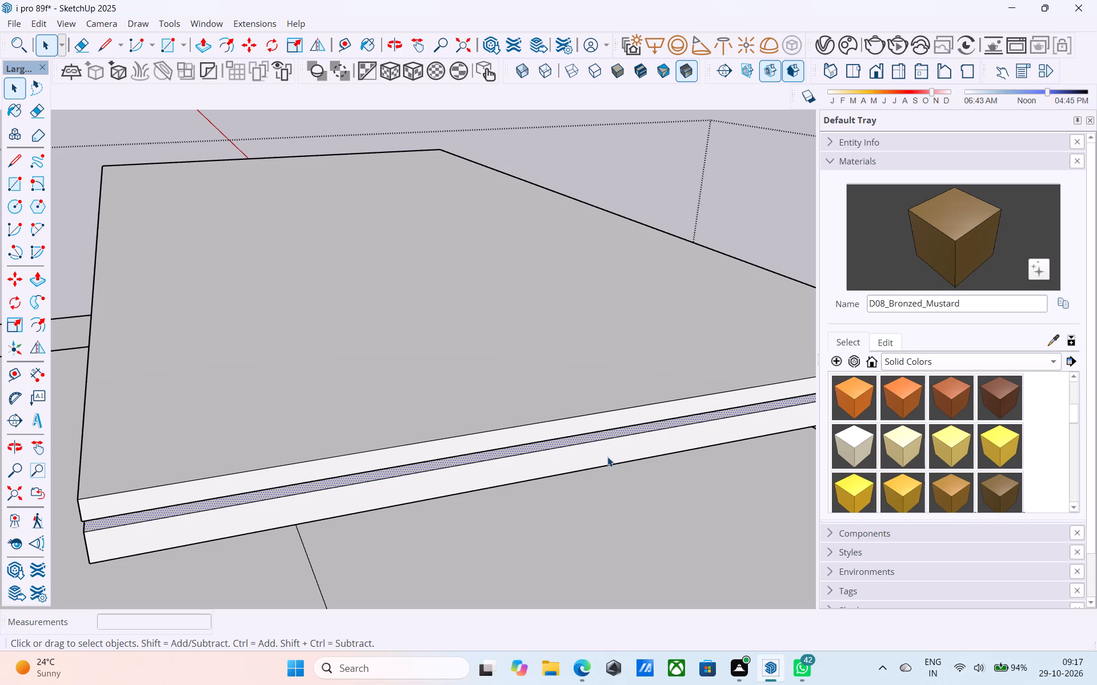
scroll(610, 443, down, 6)
middle_drag(599, 438, 278, 295)
scroll(565, 413, down, 3)
scroll(277, 299, down, 4)
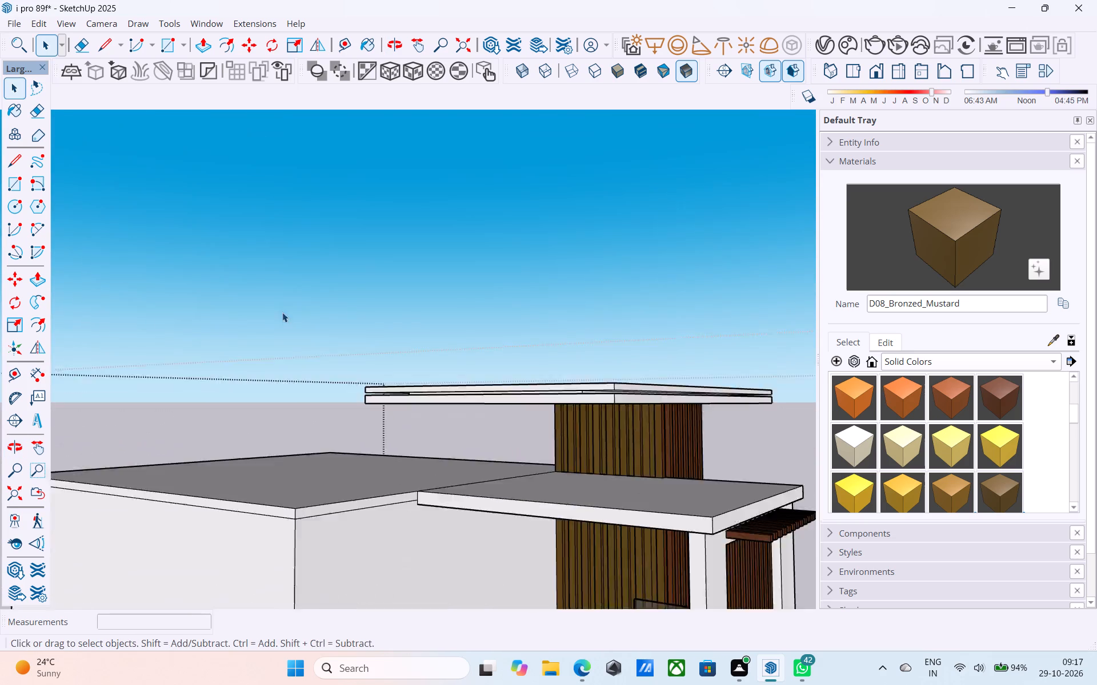
scroll(282, 312, down, 2)
middle_drag(415, 364, 170, 361)
scroll(455, 412, down, 3)
middle_drag(469, 416, 178, 425)
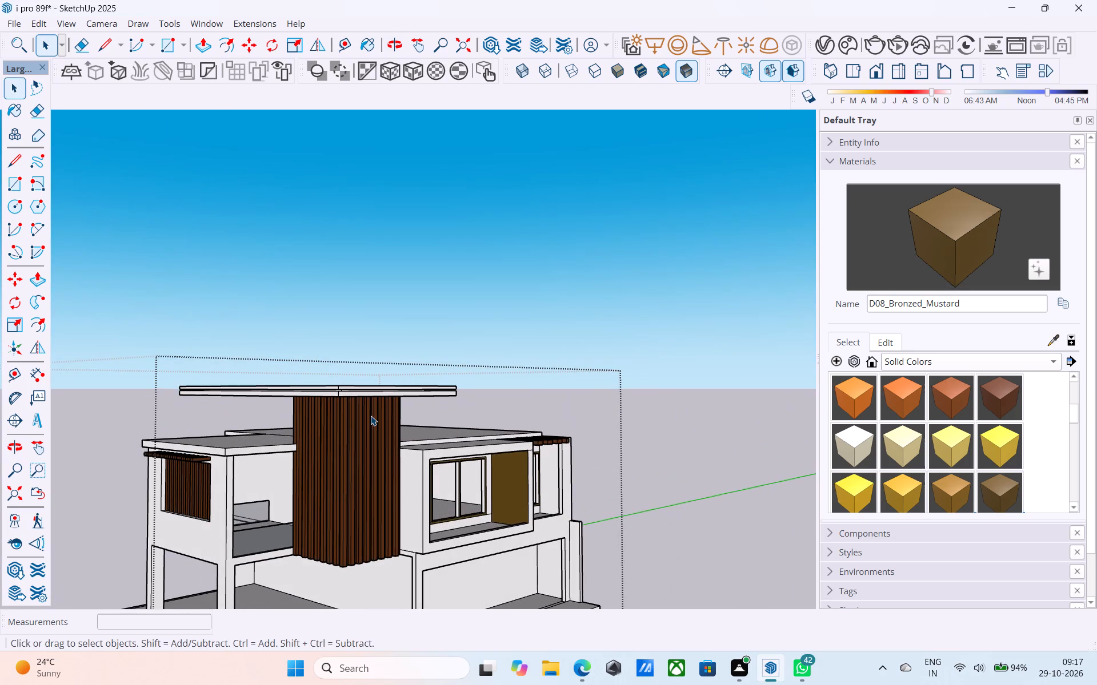
middle_drag(372, 413, 495, 341)
ctrl+scroll(495, 340, up, 2)
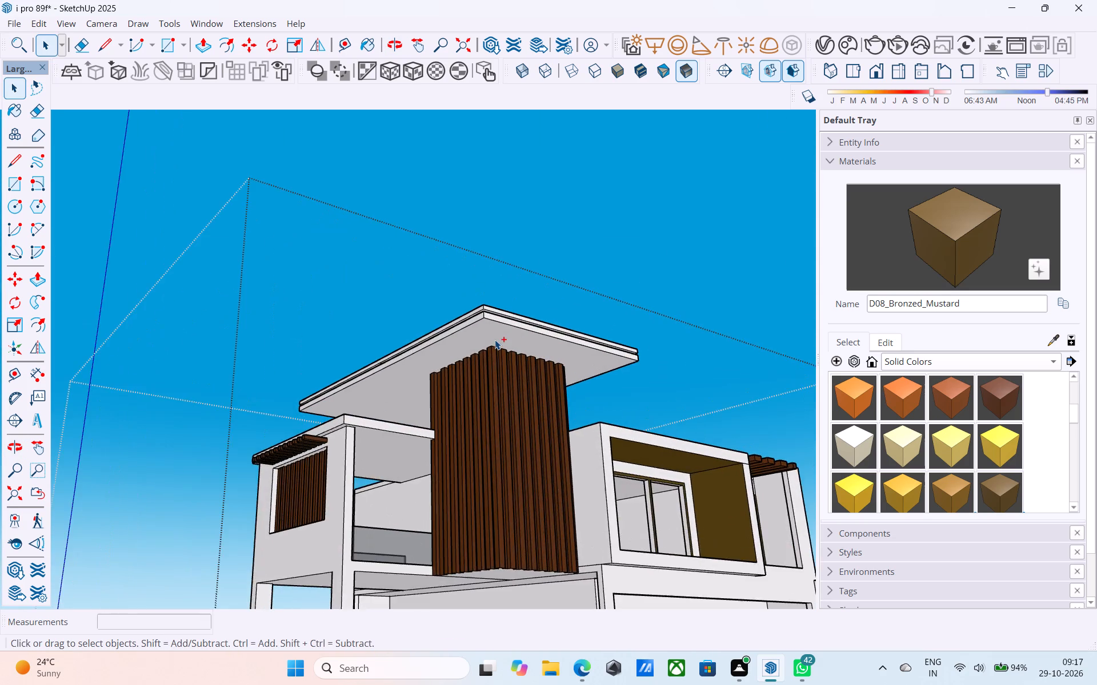
ctrl+scroll(495, 340, up, 1)
Save the model.
key(ctrl+s)
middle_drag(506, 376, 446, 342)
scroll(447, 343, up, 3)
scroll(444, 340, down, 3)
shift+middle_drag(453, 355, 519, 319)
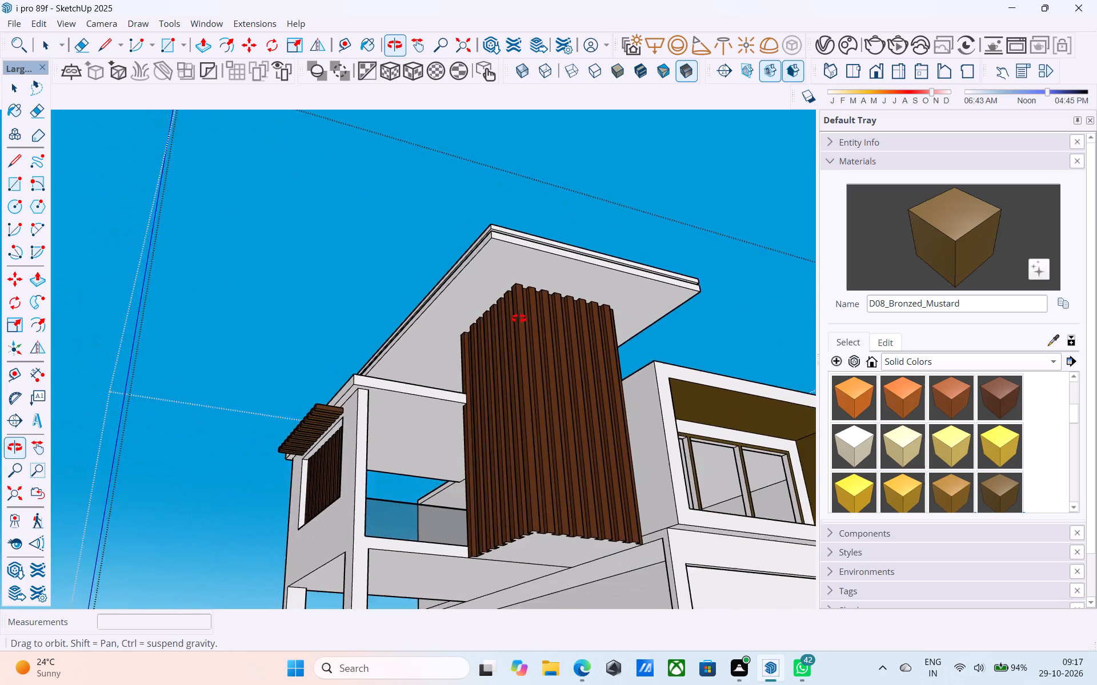
Reverse the back-facing part of the lower slab's top face in the gap near the roof corner above the slatted tower.
shift+middle_drag(519, 319, 542, 591)
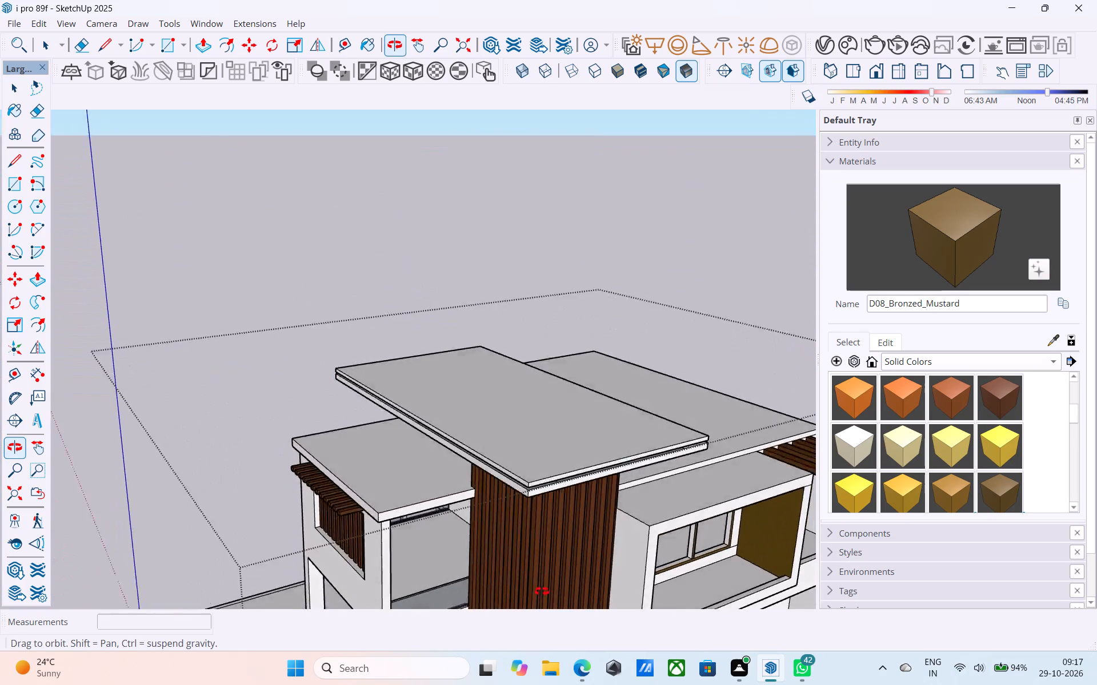
shift+middle_drag(542, 591, 249, 534)
shift+middle_drag(366, 509, 351, 460)
scroll(336, 458, up, 5)
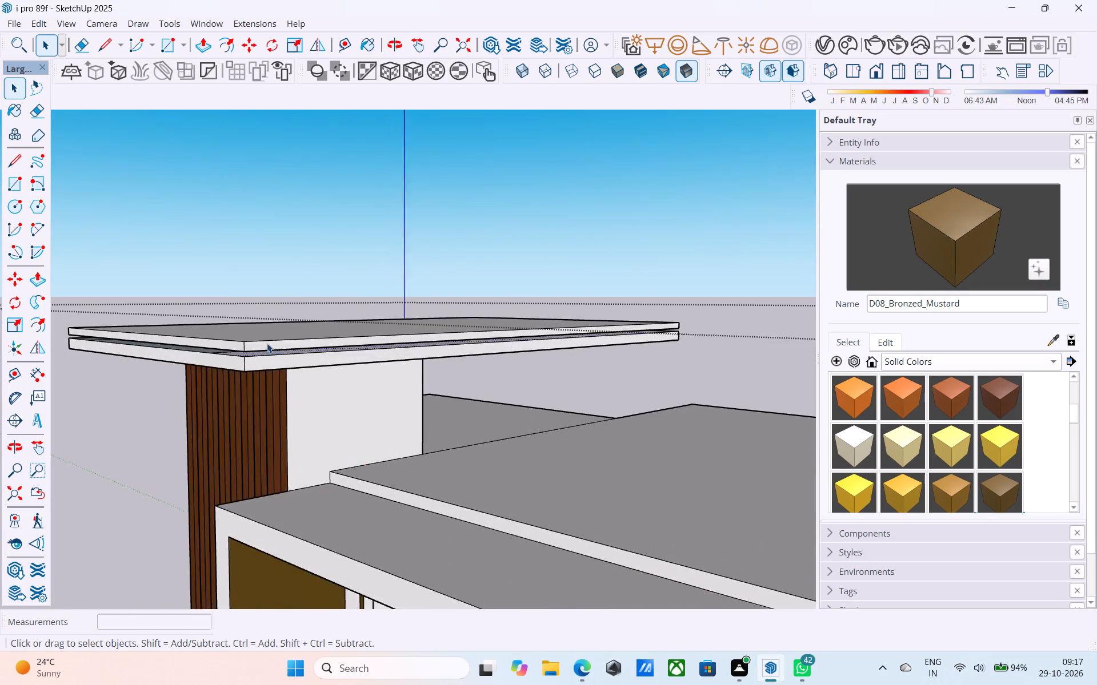
scroll(267, 343, up, 7)
middle_drag(211, 377, 424, 442)
scroll(341, 448, up, 9)
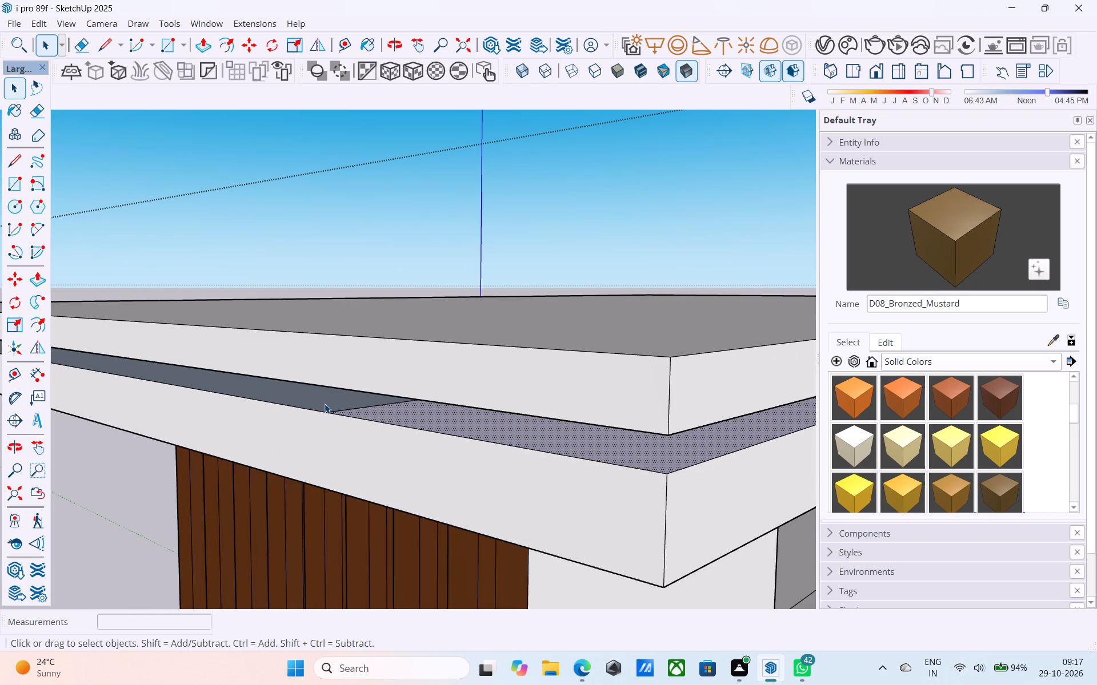
click(325, 404)
right_click(325, 404)
click(388, 250)
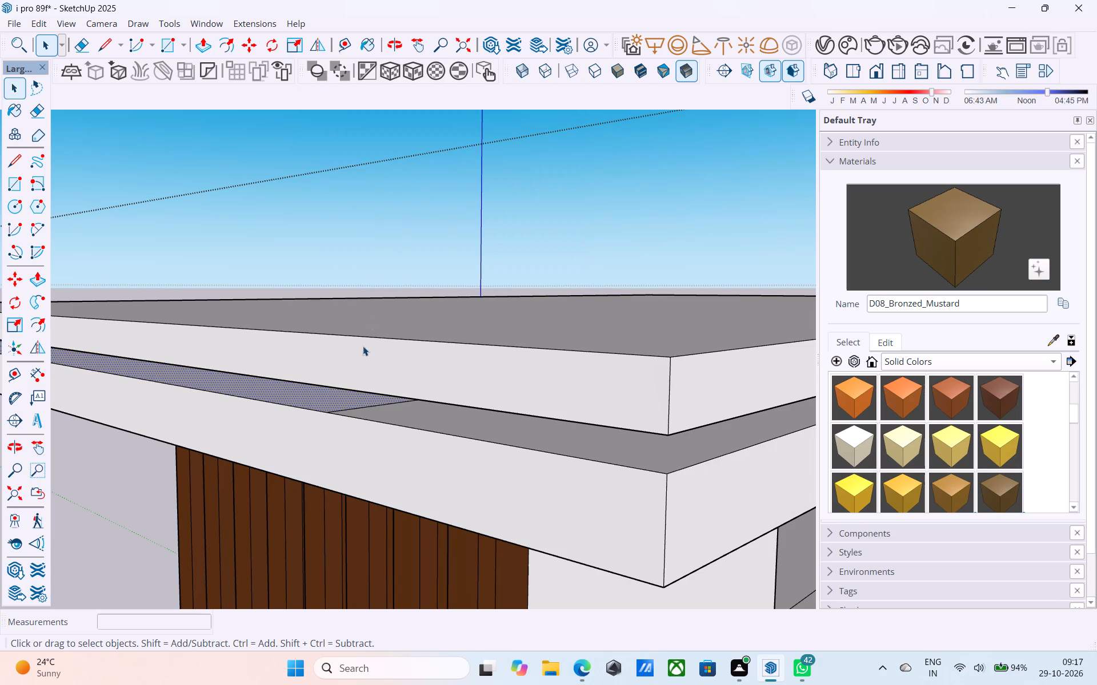
Erase the stray edge crossing the lower slab's top face near that roof corner.
scroll(357, 373, up, 6)
key(e)
drag(372, 428, 353, 429)
key(space)
scroll(352, 429, down, 5)
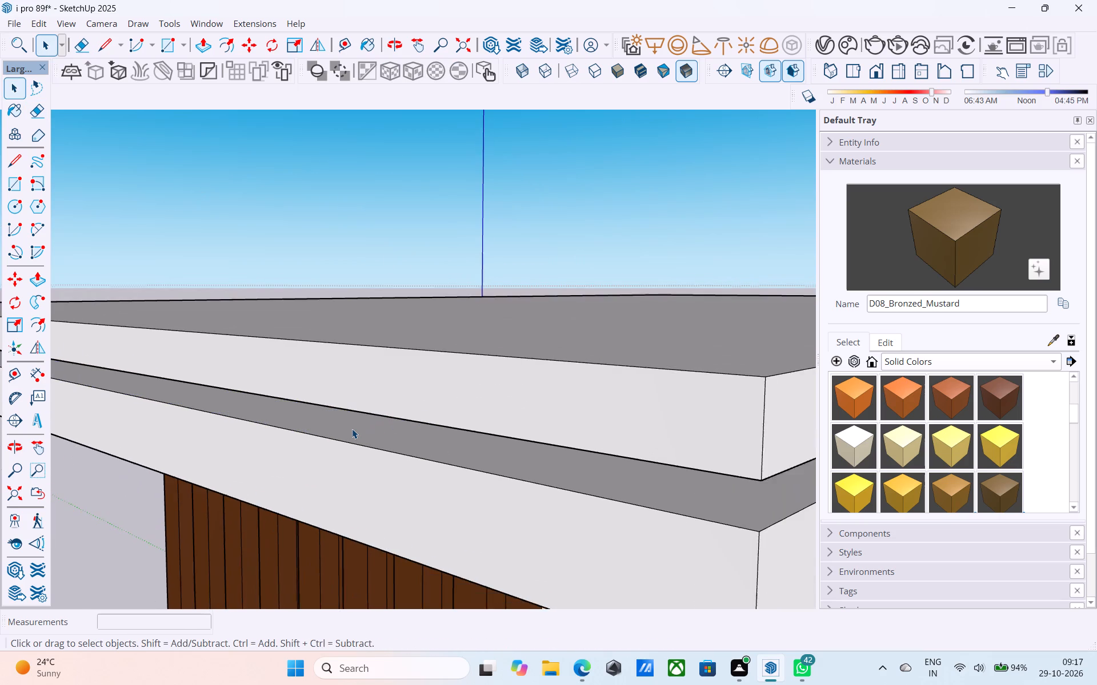
Save the model.
key(ctrl+s)
Reverse the remaining back-facing strip of the lower slab's top face on the adjacent side, just beyond the slats.
scroll(352, 429, down, 9)
middle_drag(355, 432, 687, 412)
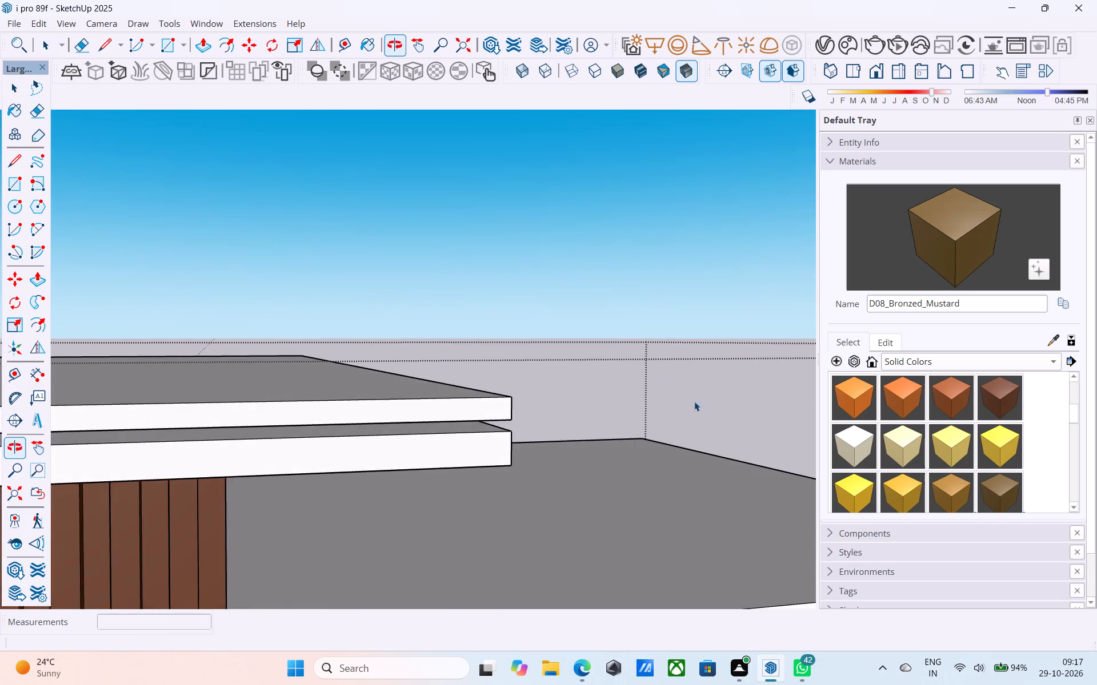
scroll(694, 401, down, 4)
scroll(78, 414, up, 14)
middle_drag(221, 429, 215, 437)
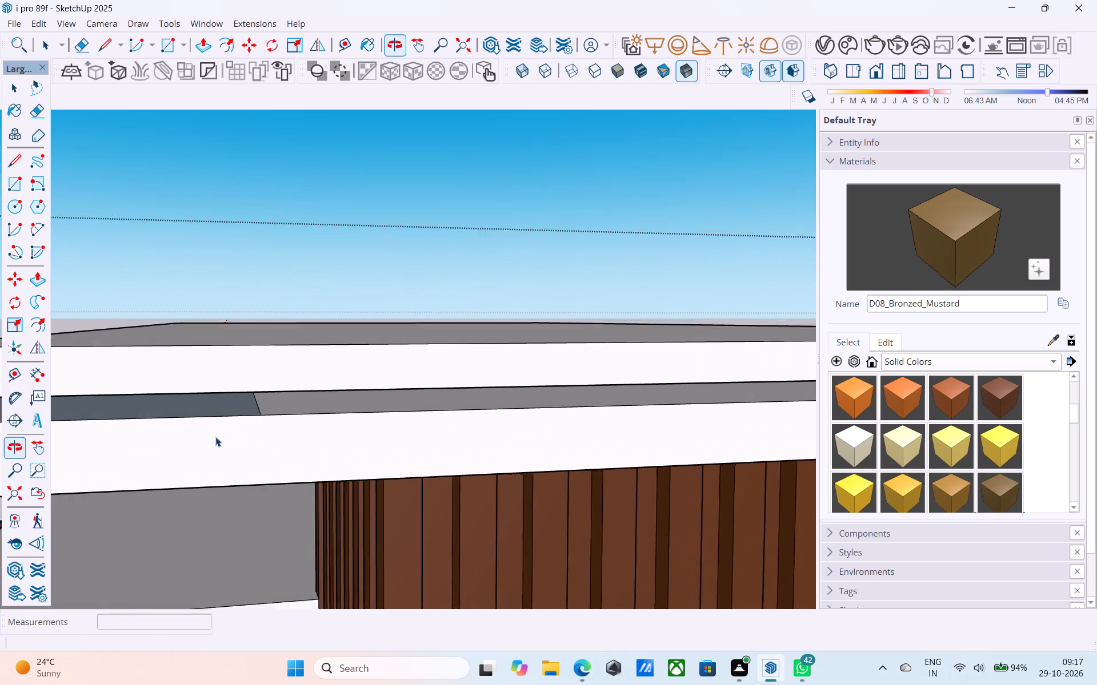
scroll(215, 437, up, 2)
click(228, 402)
right_click(228, 402)
click(299, 251)
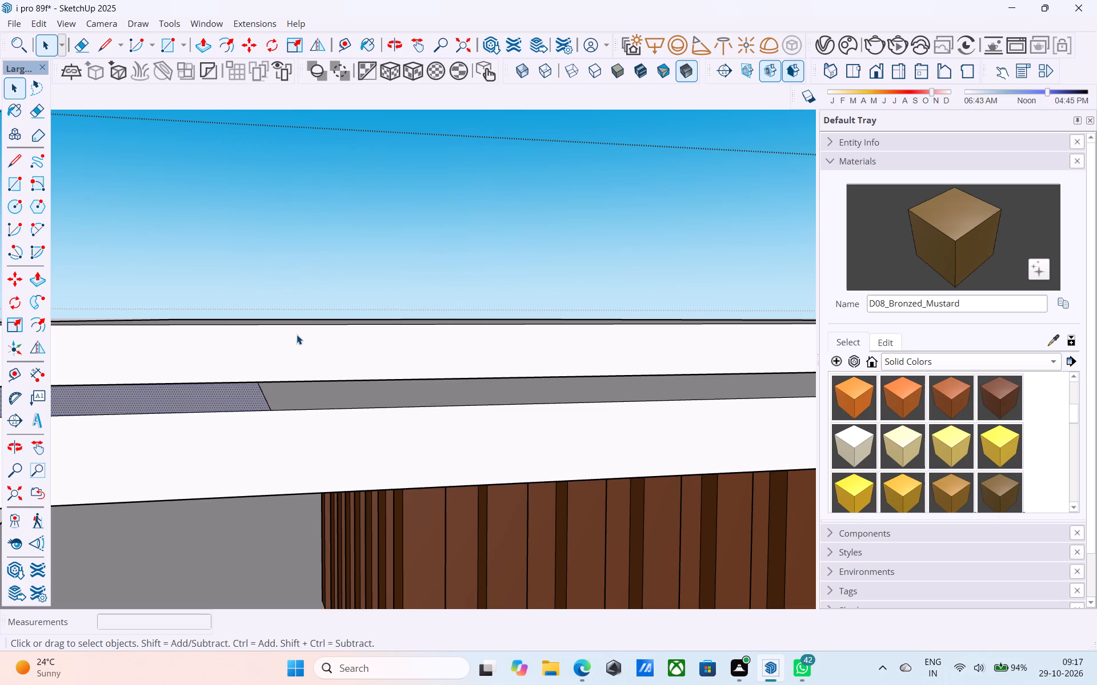
Erase the stray edge dividing the lower slab's top face where that reversed strip ends.
scroll(258, 397, up, 3)
key(e)
drag(261, 398, 279, 402)
key(space)
scroll(338, 436, down, 9)
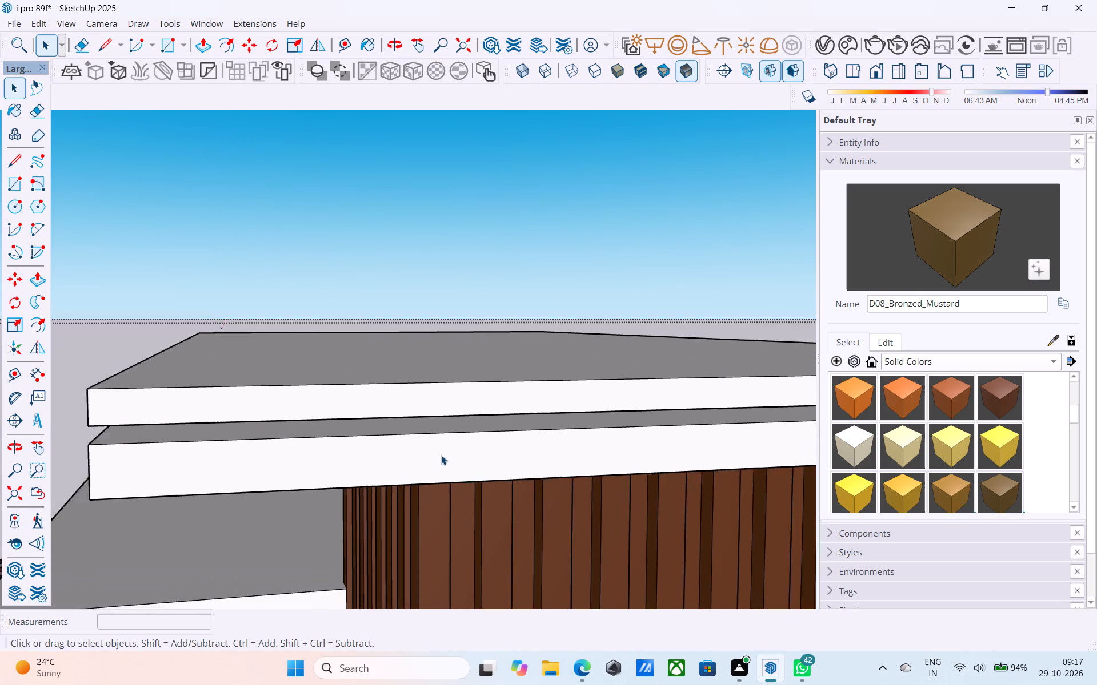
Erase the stray edge crossing the lower slab's top face in the gap on the next side of the tower roof.
scroll(441, 455, down, 1)
middle_drag(455, 455, 637, 448)
scroll(652, 434, down, 12)
middle_drag(650, 445, 867, 432)
middle_drag(521, 430, 538, 467)
scroll(369, 528, up, 4)
scroll(603, 478, up, 14)
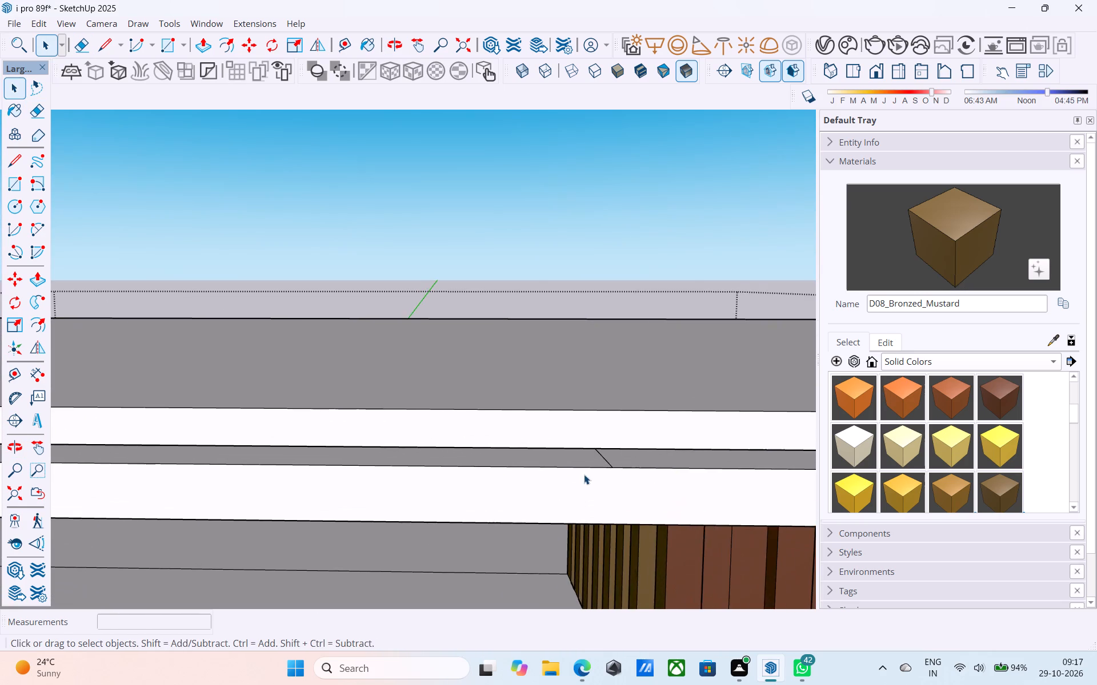
scroll(598, 462, up, 6)
key(e)
drag(616, 449, 594, 462)
scroll(488, 461, down, 13)
key(space)
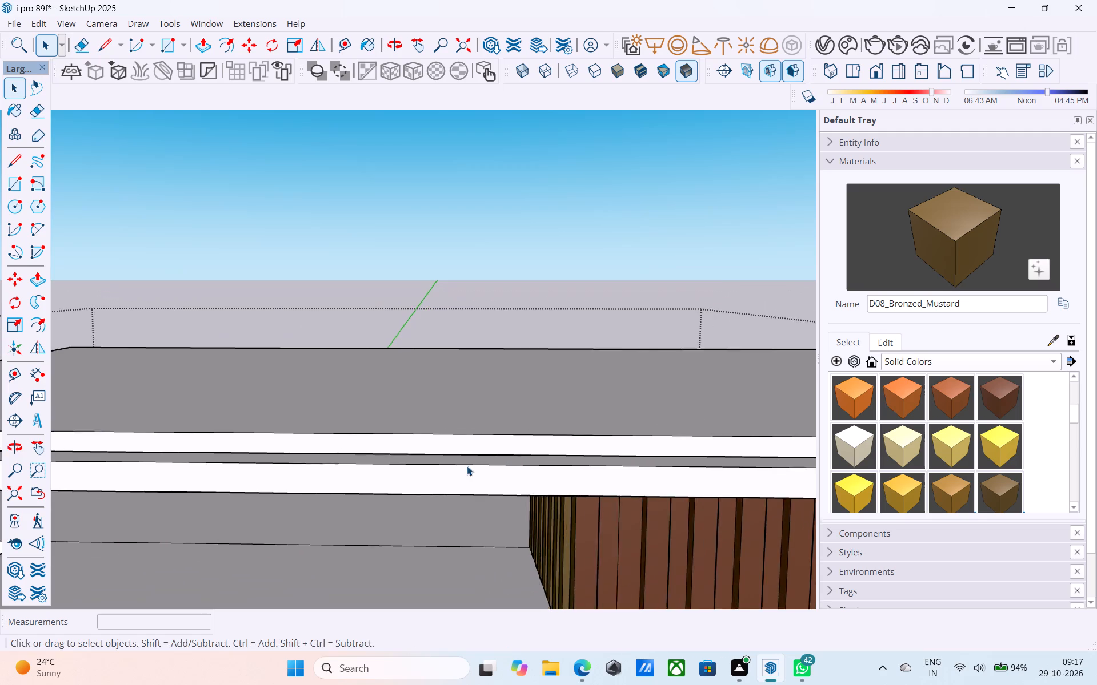
Examine the gap between the two roof slabs around the remaining sides for leftover edges or back-facing faces.
middle_drag(467, 466, 510, 461)
scroll(534, 469, down, 4)
middle_drag(375, 461, 506, 448)
scroll(559, 432, down, 5)
scroll(133, 490, down, 1)
scroll(74, 469, up, 4)
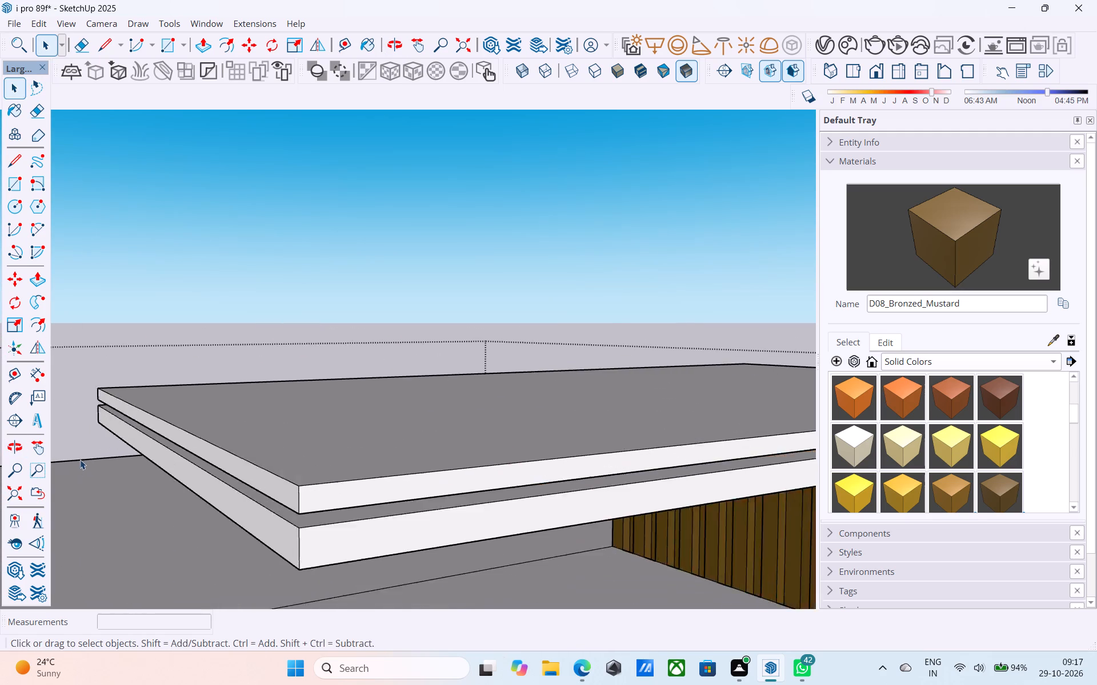
scroll(80, 460, up, 3)
middle_drag(116, 454, 305, 451)
scroll(371, 466, down, 15)
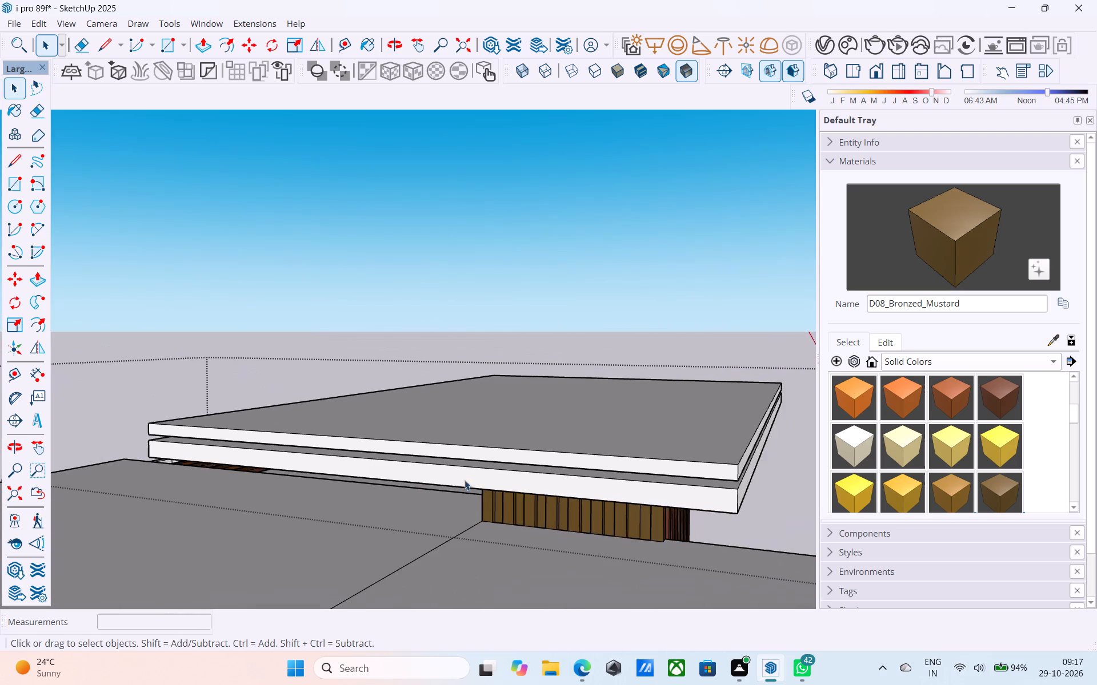
scroll(465, 480, down, 5)
middle_drag(339, 512, 590, 510)
scroll(654, 482, up, 3)
scroll(674, 469, down, 1)
shift+middle_drag(669, 468, 459, 506)
scroll(555, 466, up, 2)
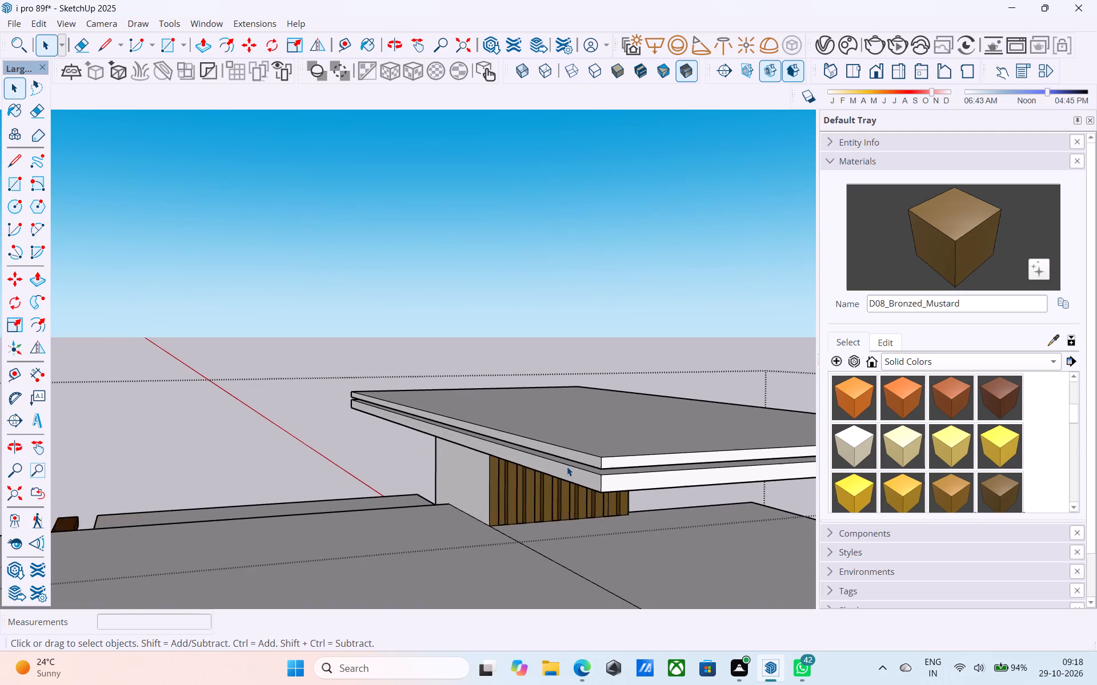
scroll(567, 466, up, 20)
scroll(567, 466, up, 6)
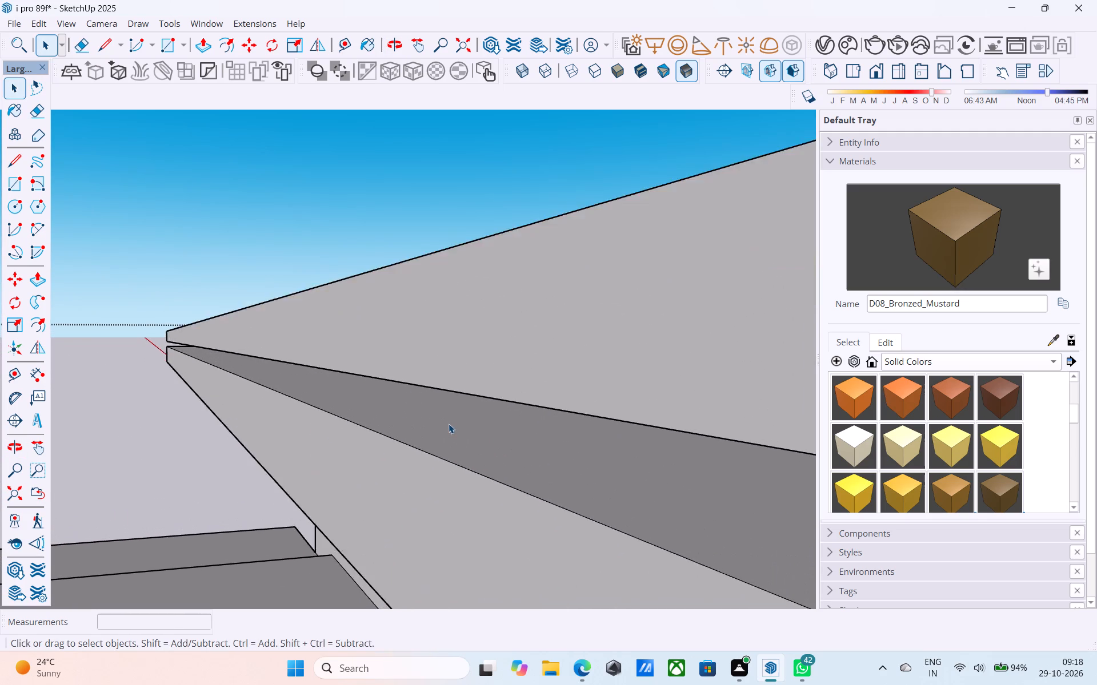
scroll(449, 424, up, 8)
scroll(449, 422, down, 12)
scroll(427, 437, up, 1)
scroll(419, 438, down, 7)
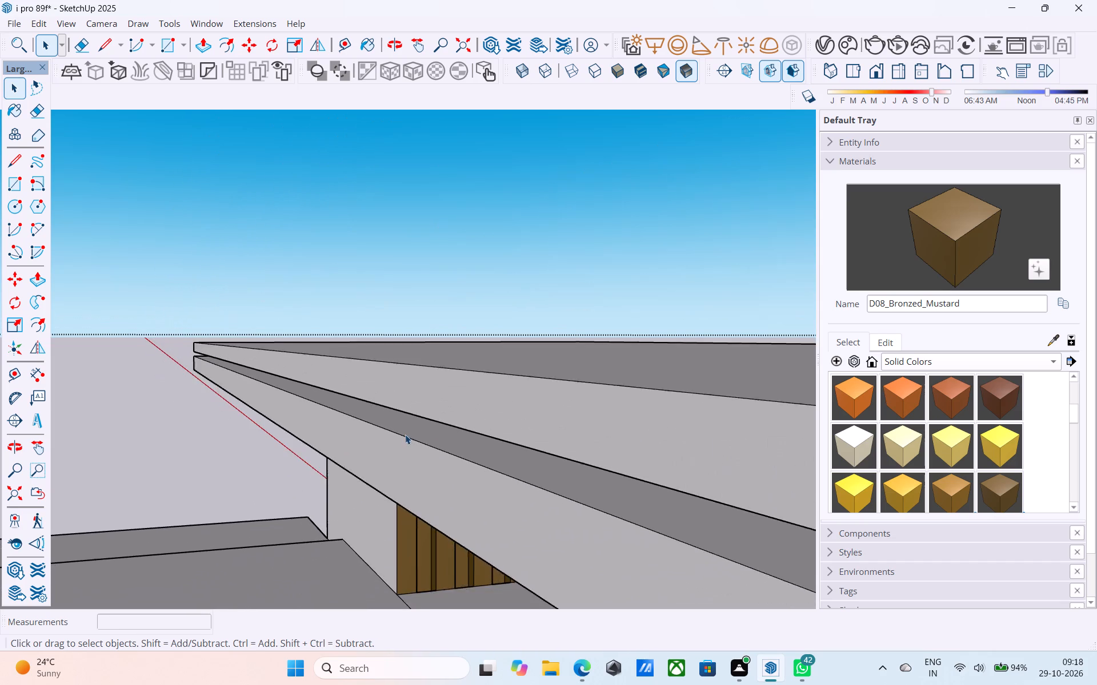
scroll(405, 434, down, 5)
shift+middle_drag(282, 488, 775, 542)
scroll(623, 458, down, 7)
shift+middle_drag(282, 515, 551, 512)
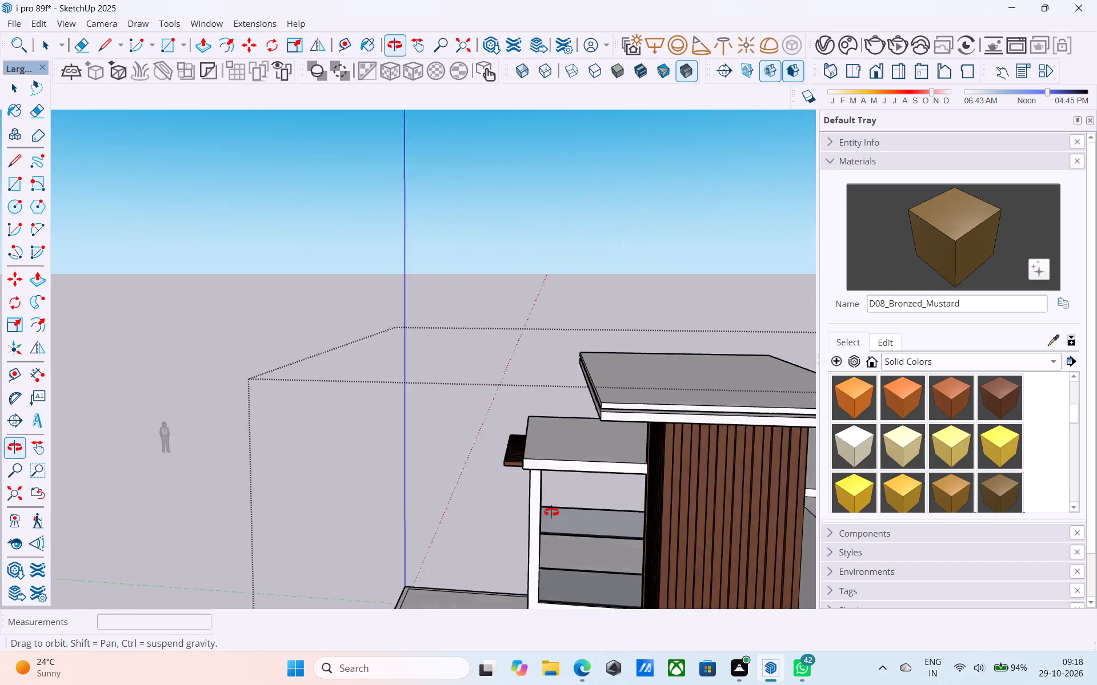
Examine the slatted tower and its overhanging roof from below and from the front.
shift+middle_drag(551, 512, 285, 557)
scroll(292, 555, up, 3)
scroll(296, 562, down, 3)
shift+middle_drag(299, 578, 331, 270)
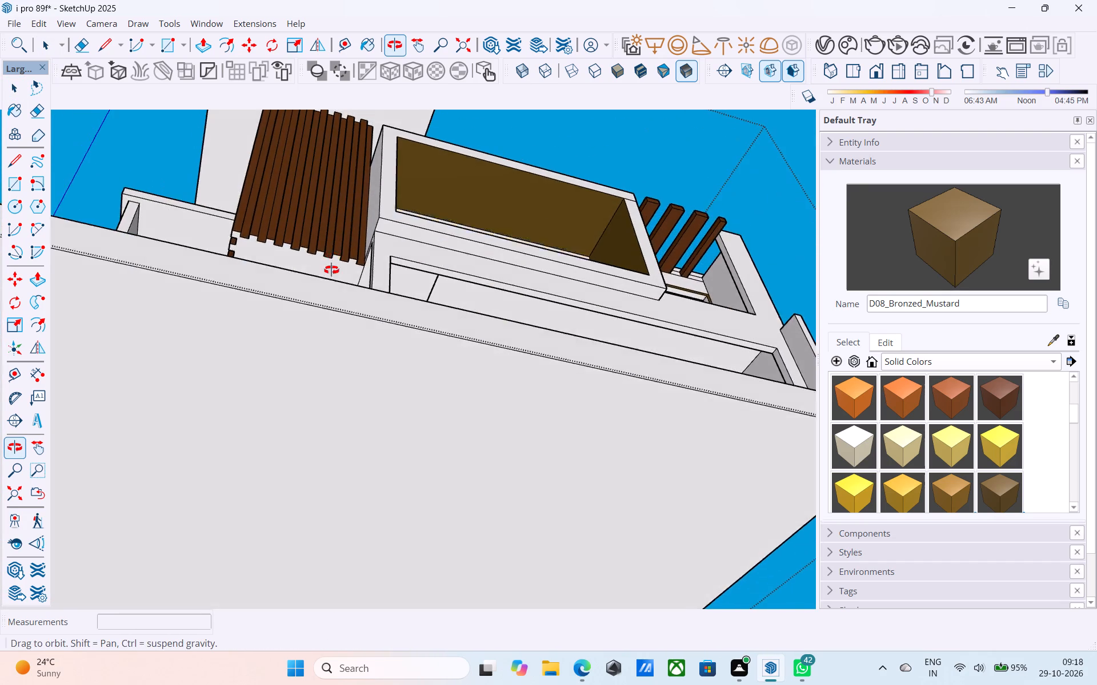
shift+middle_drag(331, 270, 384, 324)
scroll(334, 382, up, 6)
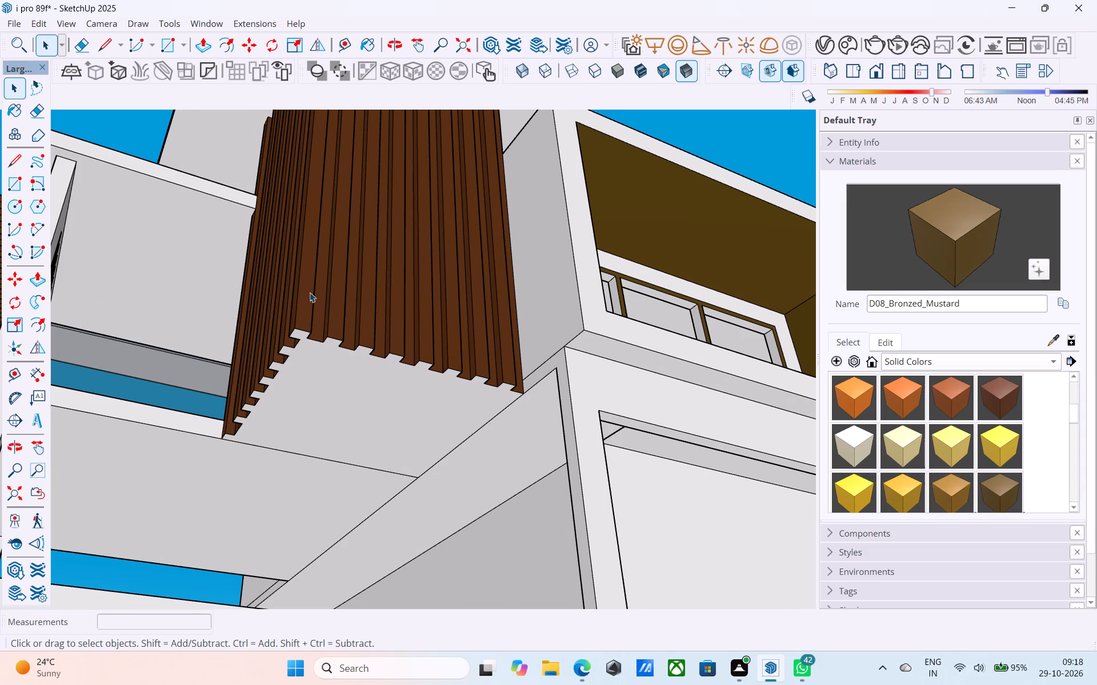
scroll(318, 299, down, 8)
middle_drag(323, 330, 360, 497)
scroll(364, 477, down, 4)
middle_drag(361, 473, 365, 575)
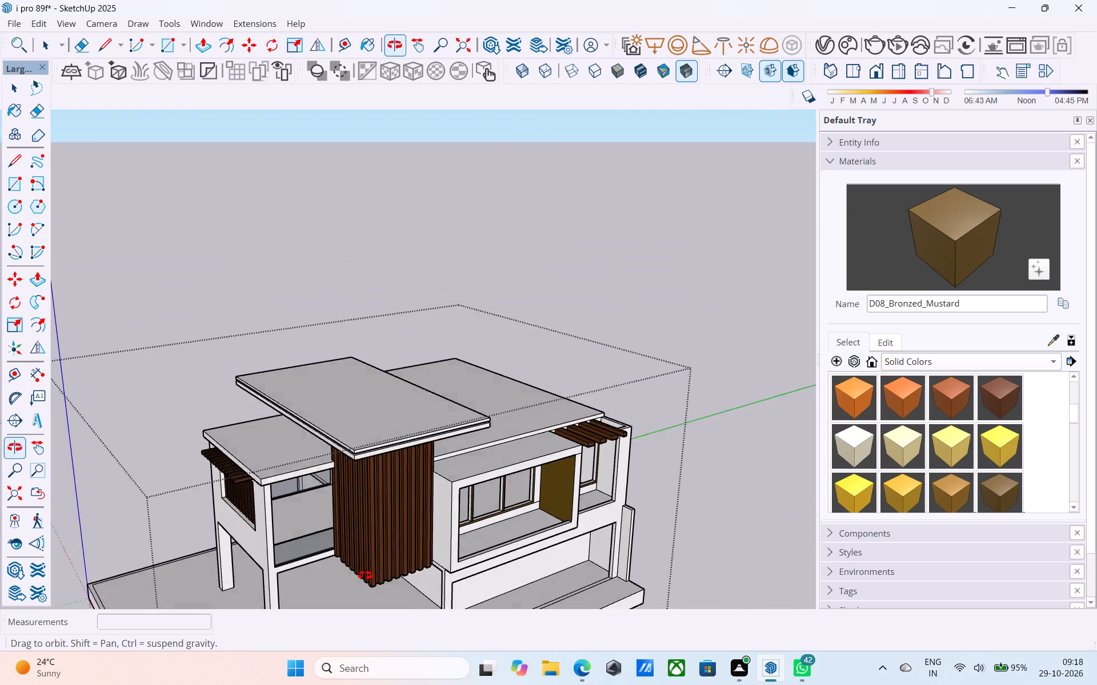
middle_drag(365, 575, 339, 386)
middle_drag(339, 386, 304, 369)
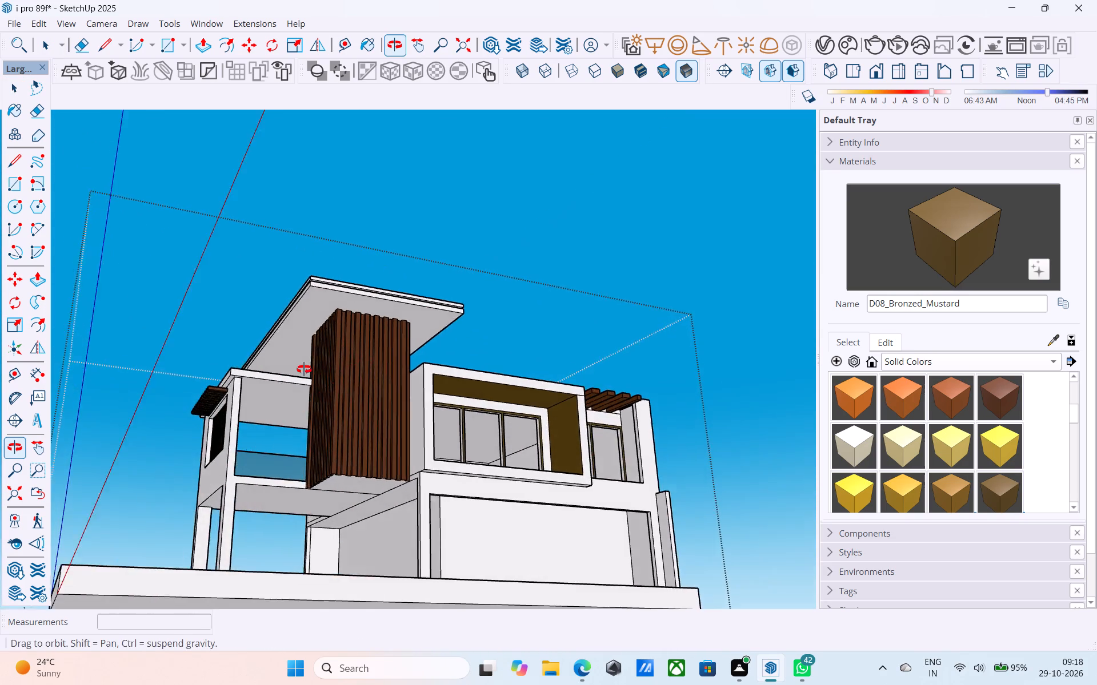
middle_drag(304, 369, 286, 363)
scroll(291, 346, up, 4)
middle_drag(298, 333, 363, 351)
scroll(363, 351, down, 2)
middle_drag(363, 351, 370, 374)
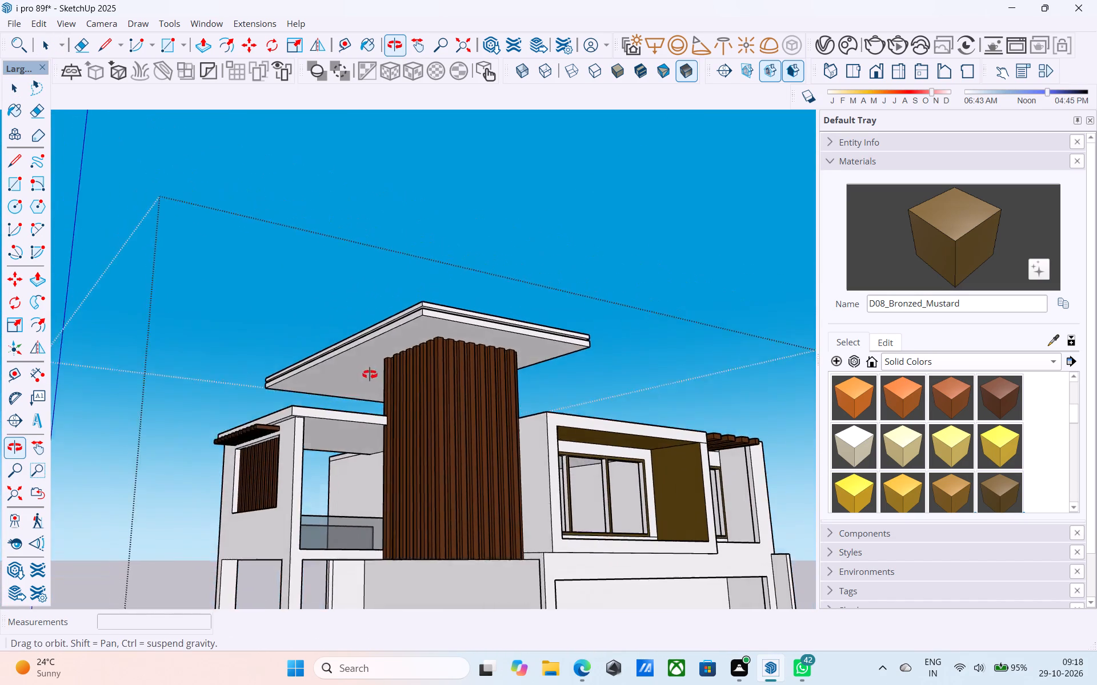
middle_drag(370, 374, 375, 400)
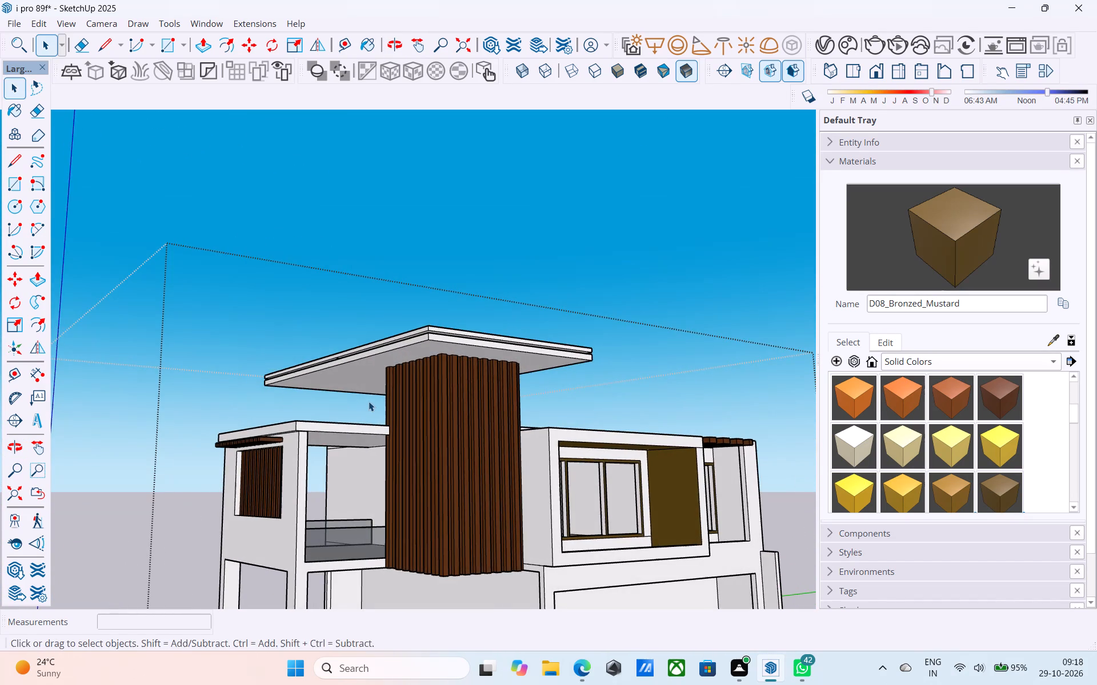
Copy the lower slab's rear bottom edge 2' inward across the roof's underside.
shift+middle_drag(364, 401, 703, 441)
shift+middle_drag(439, 429, 718, 446)
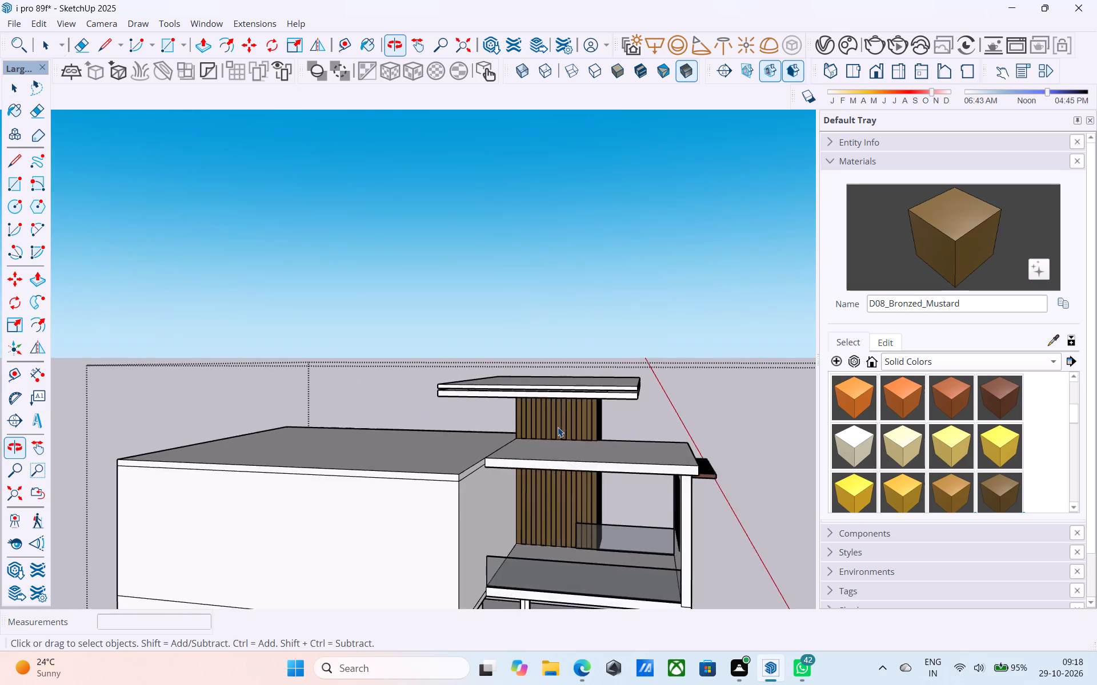
scroll(558, 426, up, 4)
middle_drag(579, 426, 517, 449)
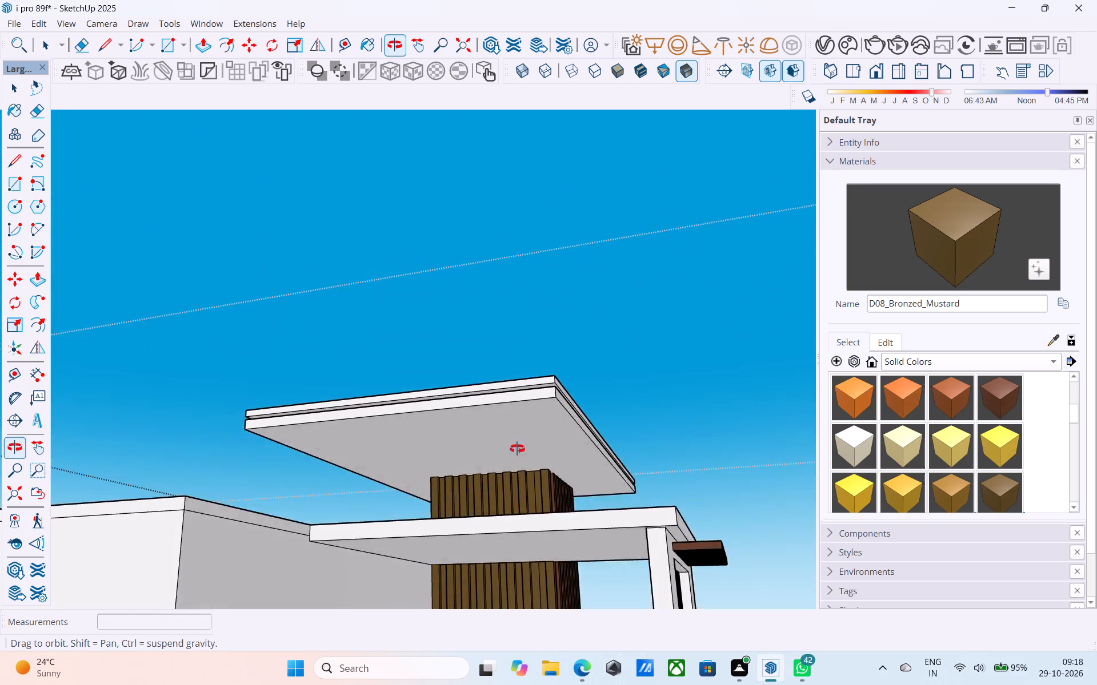
middle_drag(517, 449, 519, 404)
scroll(514, 405, up, 3)
click(515, 410)
key(m)
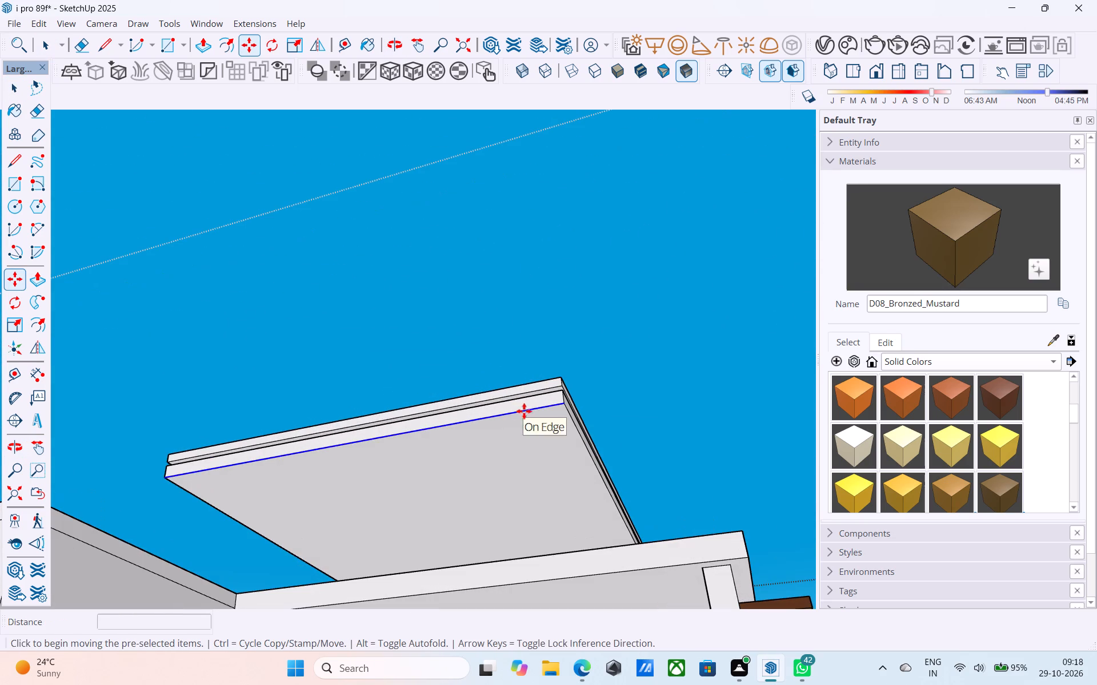
middle_drag(565, 409, 542, 421)
scroll(542, 420, up, 1)
scroll(598, 389, up, 2)
middle_drag(598, 389, 551, 436)
scroll(547, 452, up, 3)
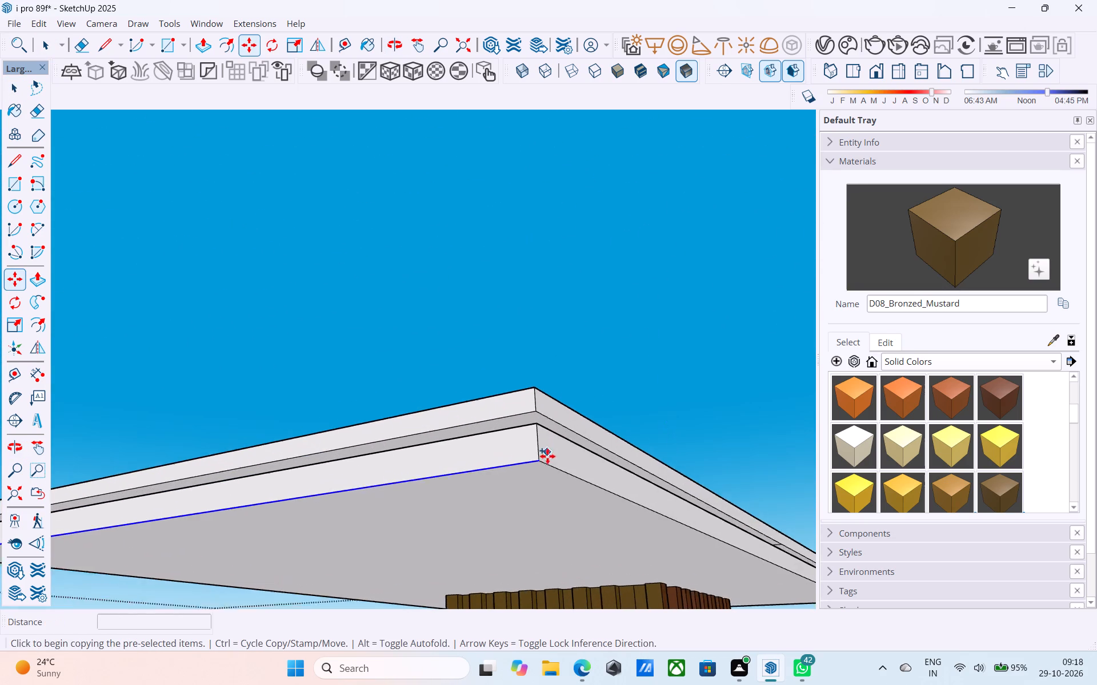
scroll(547, 456, up, 1)
click(539, 464)
text(2')
key(Return)
key(space)
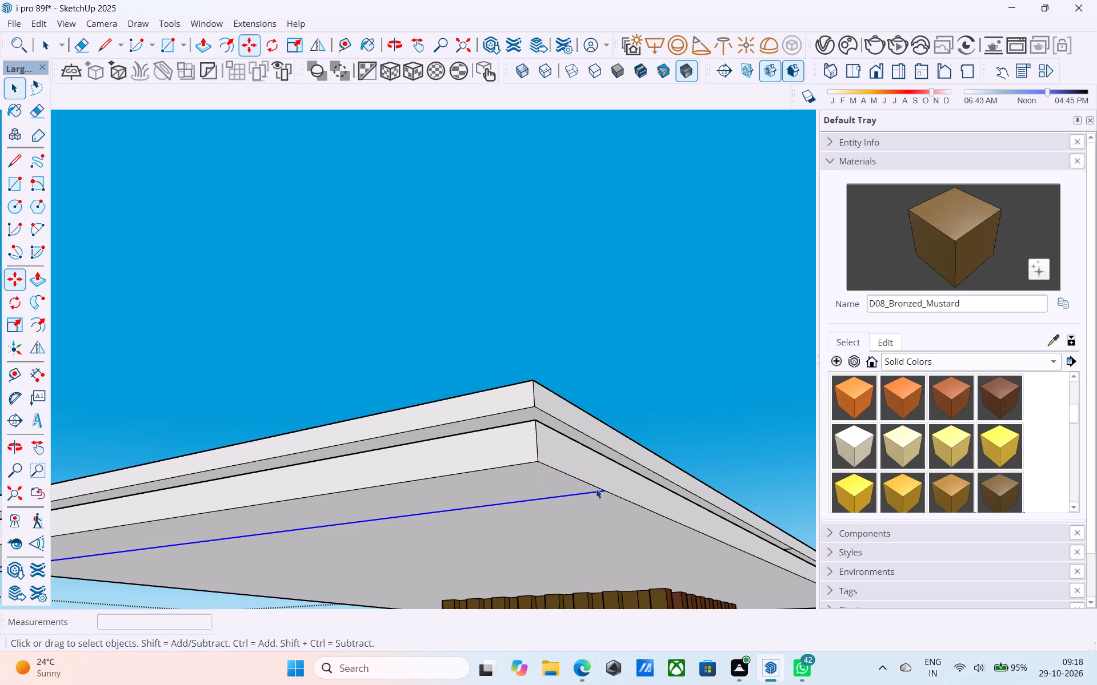
Copy the adjoining side edge of the lower slab's underside 2' inward.
middle_drag(618, 497, 600, 436)
scroll(600, 436, down, 6)
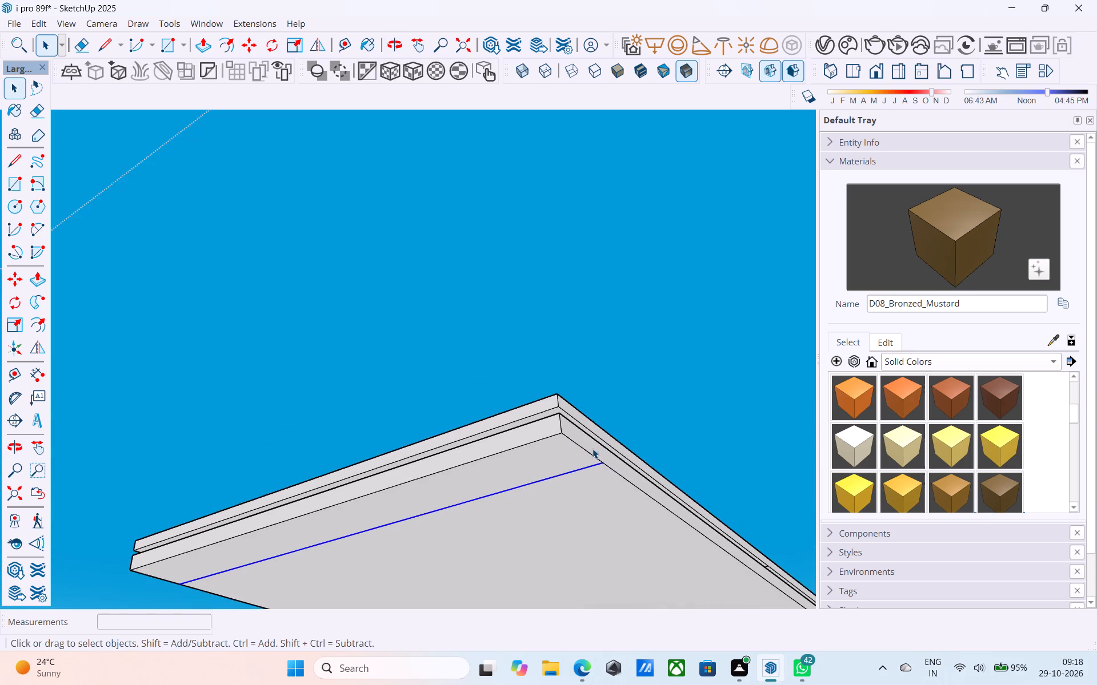
scroll(592, 451, down, 3)
shift+middle_click(592, 451)
click(604, 460)
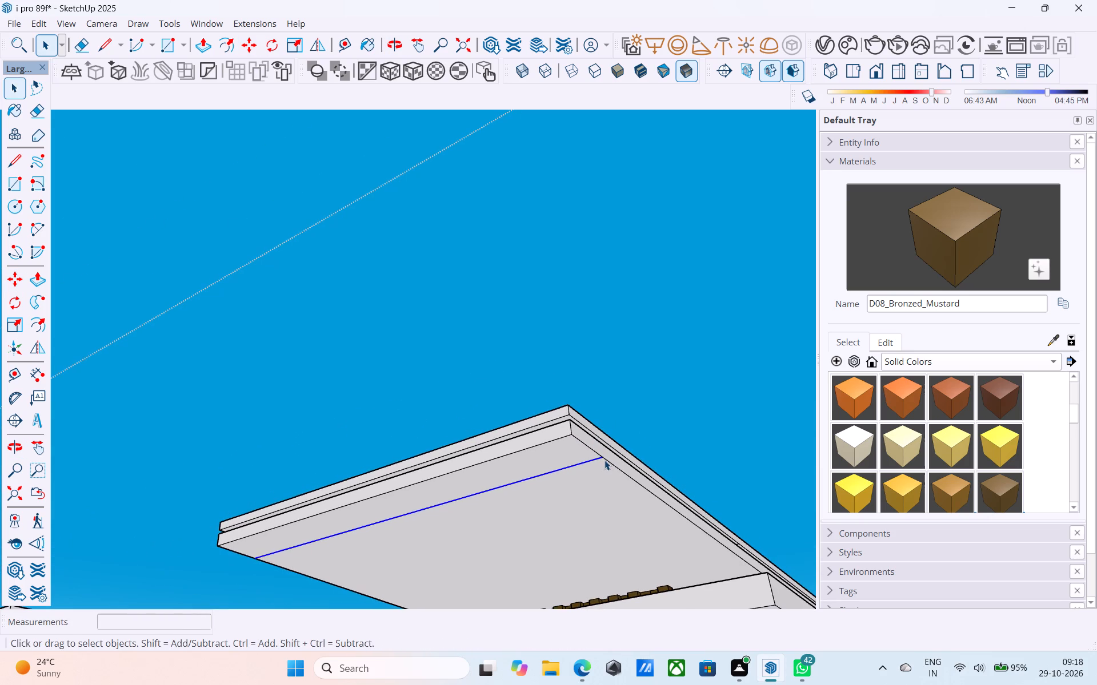
key(m)
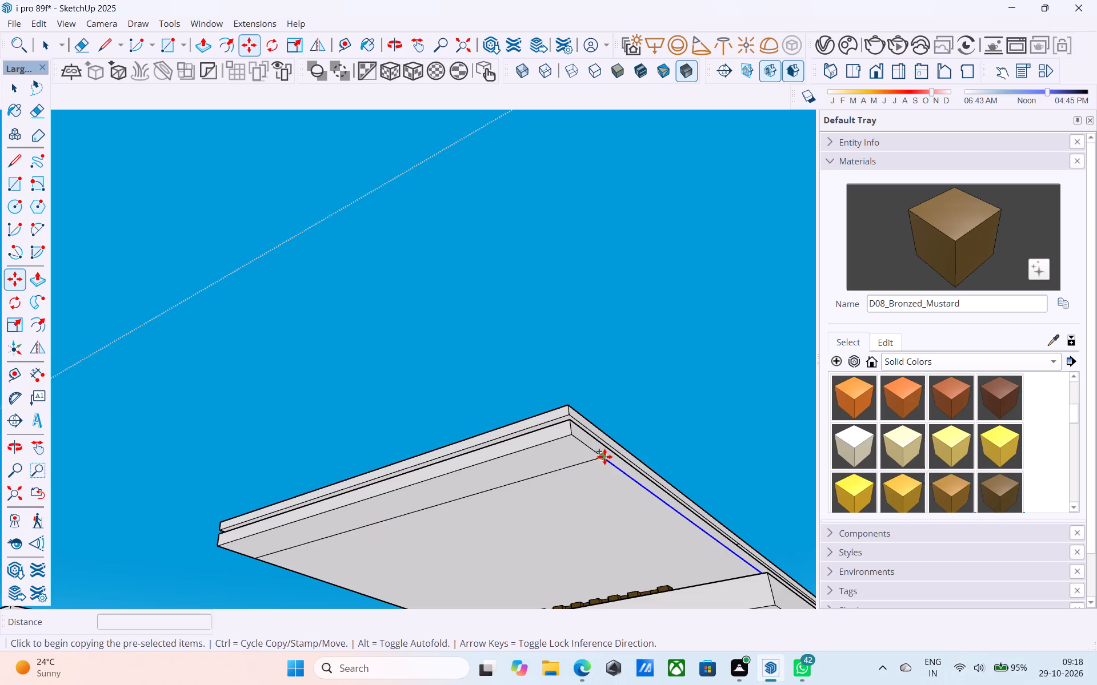
click(604, 457)
text(2')
key(Return)
key(space)
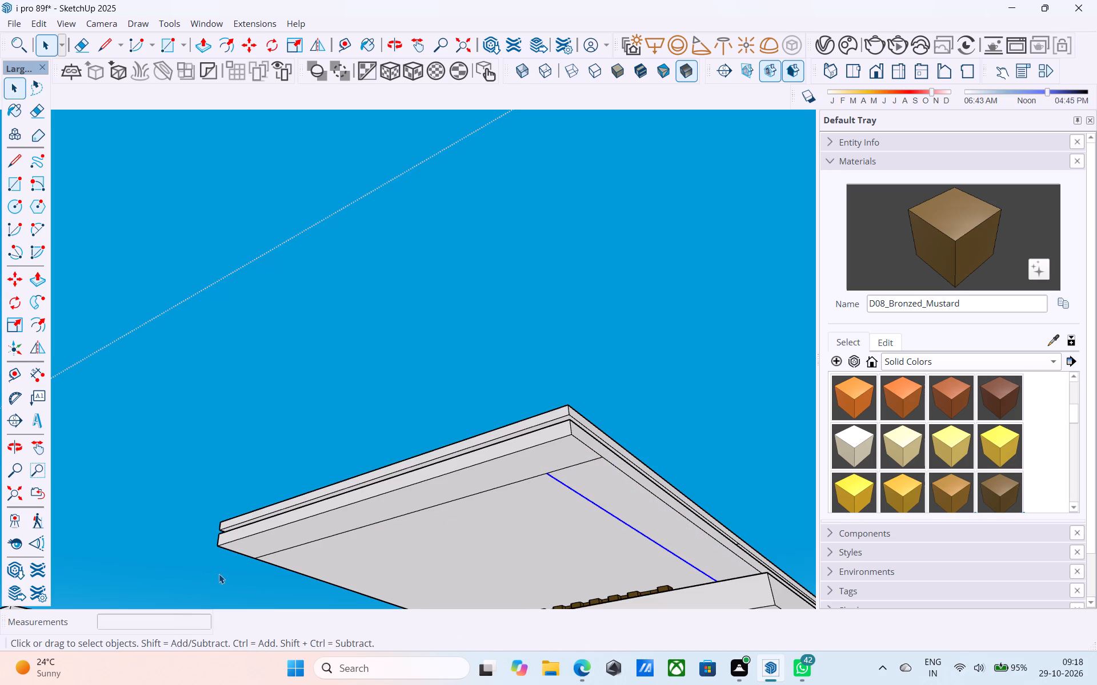
Copy the opposite side edge of the lower slab's underside 2' inward.
middle_drag(227, 574, 645, 623)
scroll(645, 623, down, 9)
middle_drag(268, 497, 355, 572)
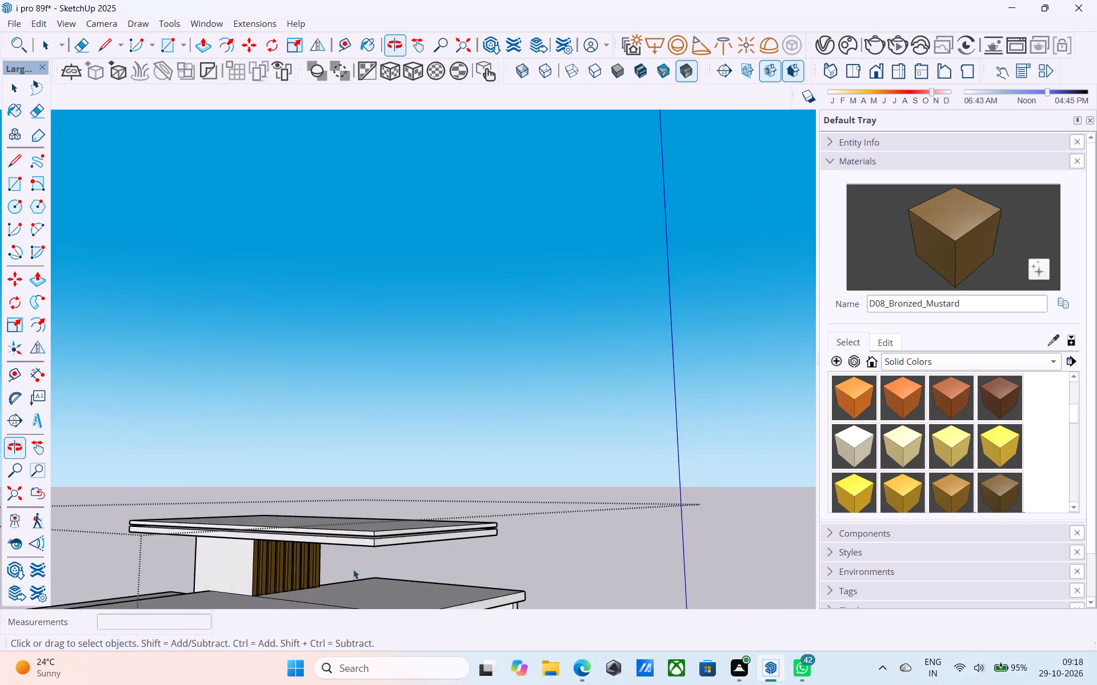
scroll(335, 555, up, 8)
middle_drag(342, 559, 334, 518)
middle_drag(337, 501, 301, 643)
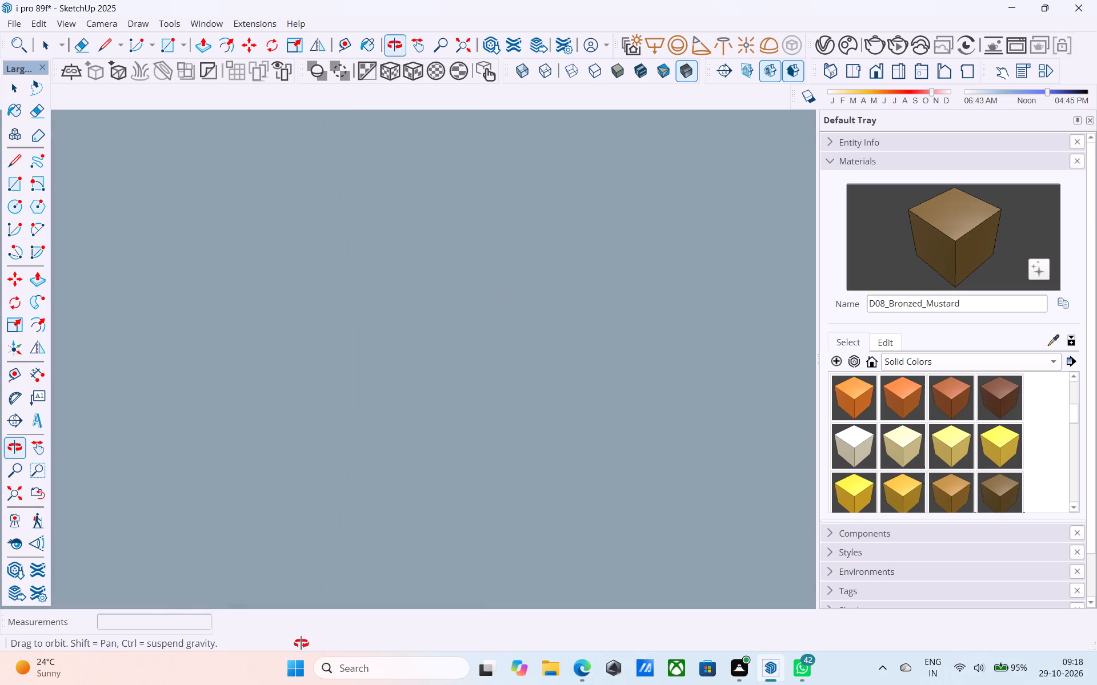
middle_drag(301, 643, 295, 670)
scroll(357, 464, down, 20)
scroll(357, 464, down, 3)
scroll(354, 461, up, 1)
scroll(354, 461, down, 6)
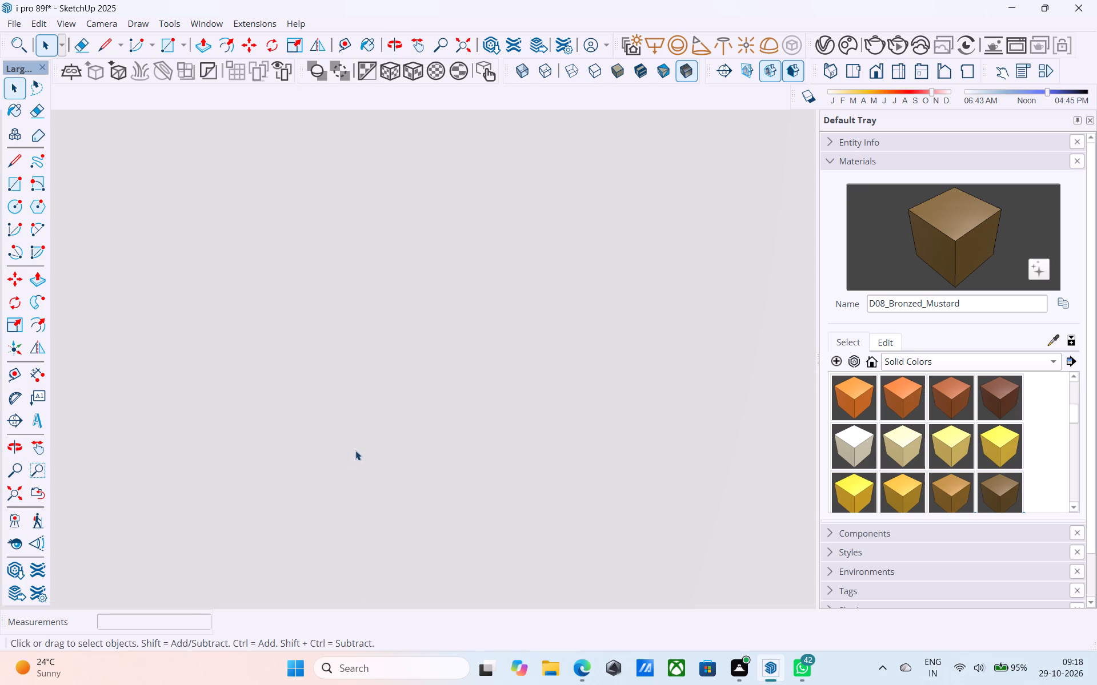
scroll(355, 450, down, 20)
scroll(355, 450, down, 8)
scroll(363, 431, up, 1)
scroll(363, 431, down, 5)
scroll(363, 431, up, 2)
scroll(363, 431, down, 10)
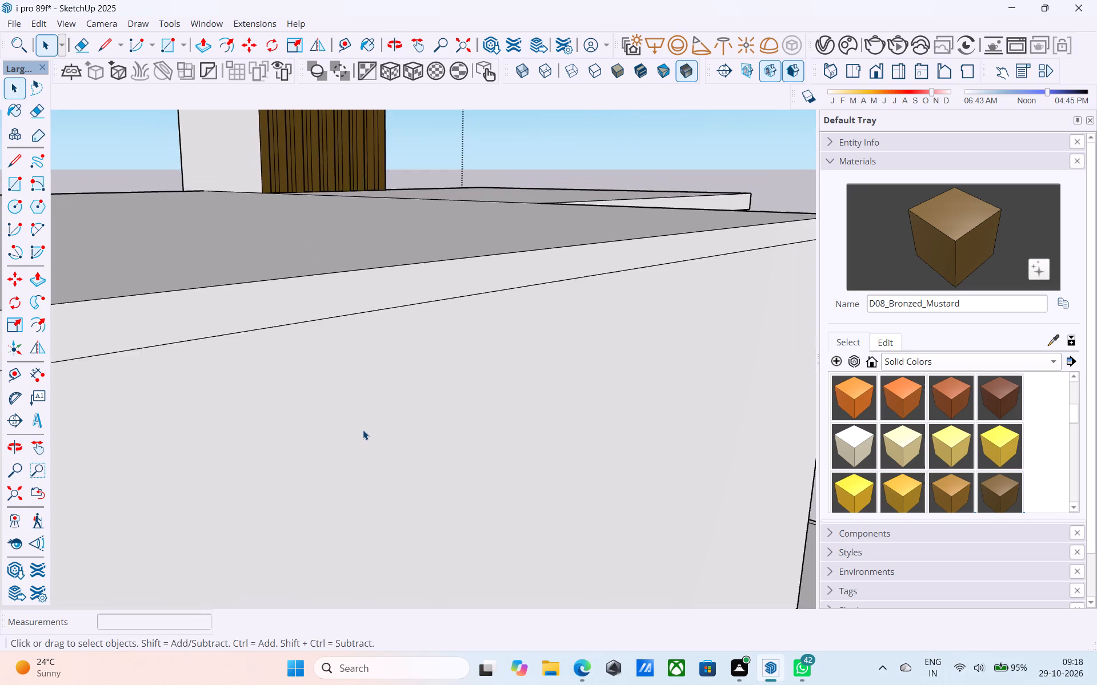
scroll(363, 430, down, 4)
shift+middle_drag(358, 141, 354, 340)
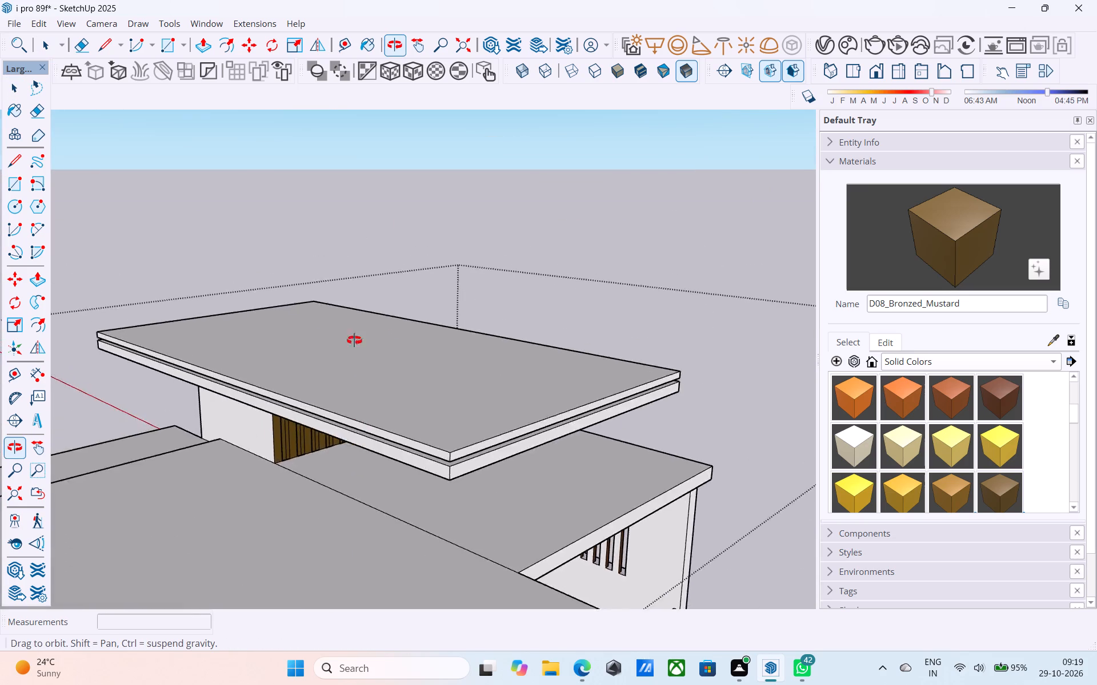
shift+middle_drag(354, 340, 366, 305)
scroll(405, 249, up, 16)
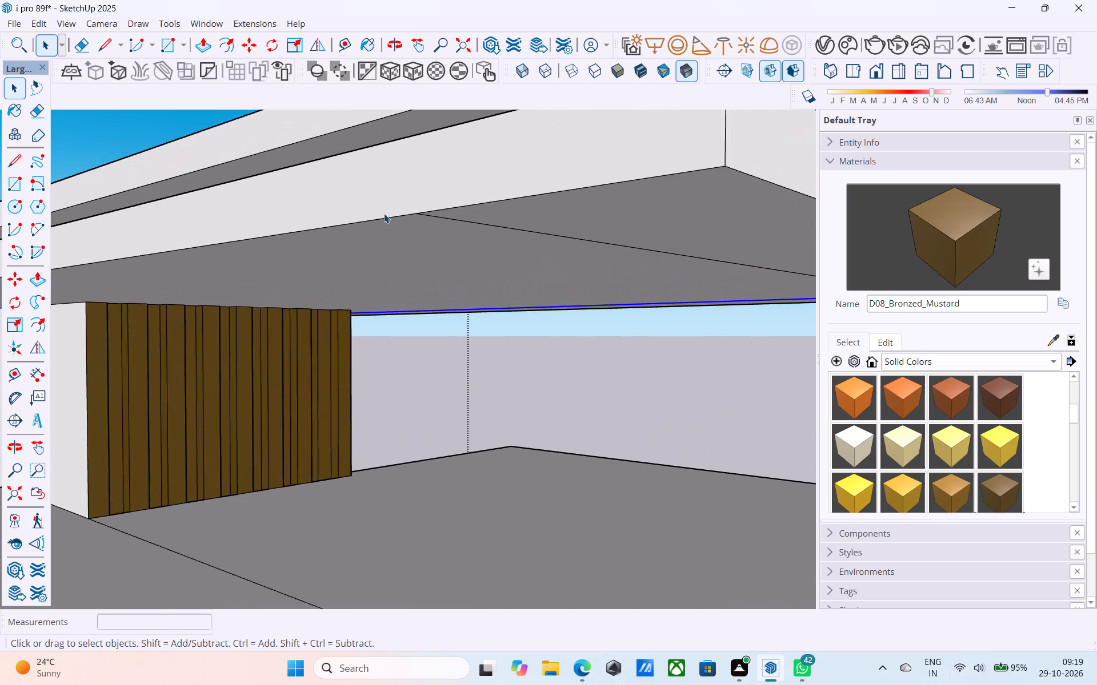
scroll(384, 213, up, 1)
click(382, 219)
key(m)
middle_drag(383, 220, 341, 202)
scroll(390, 234, up, 3)
click(422, 196)
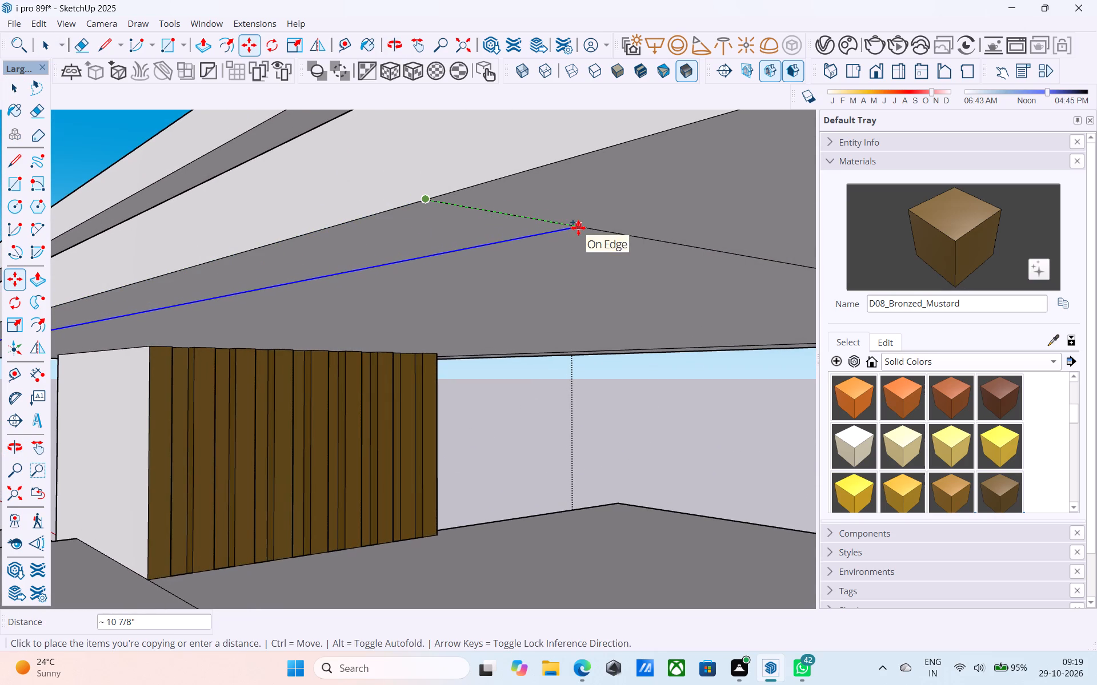
text(2')
key(Return)
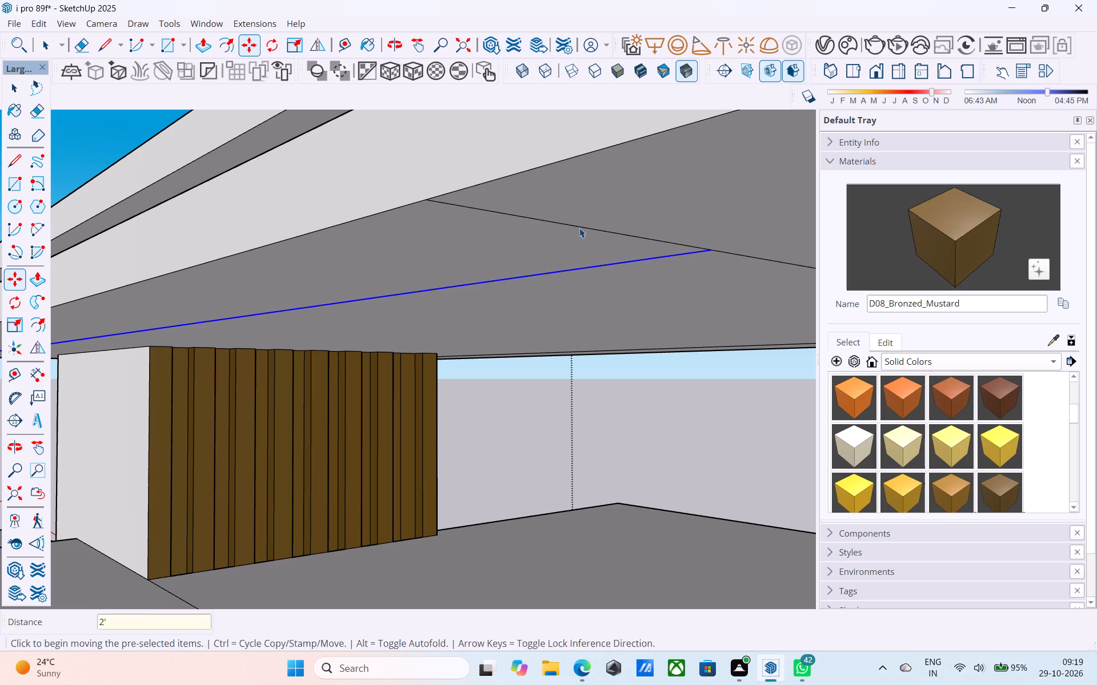
key(space)
Draw a 2' by 1' rectangle at one inner corner of the inset border on the roof's underside.
middle_drag(446, 264, 327, 268)
scroll(326, 268, down, 15)
middle_drag(410, 301, 343, 278)
scroll(446, 280, down, 2)
middle_drag(446, 280, 371, 266)
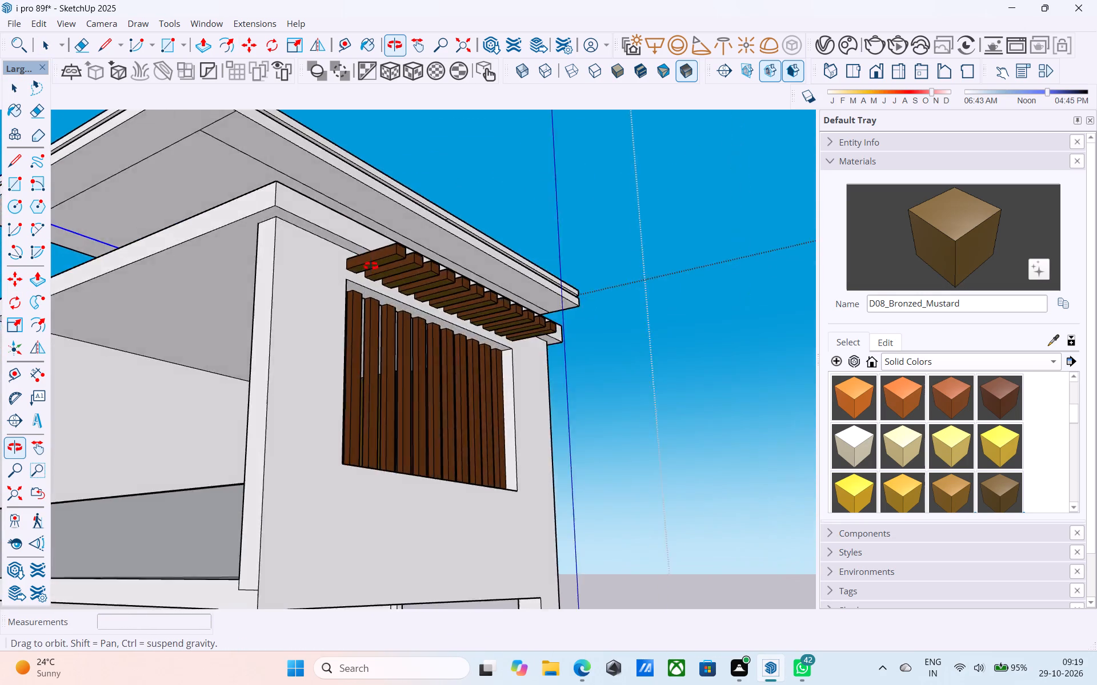
middle_drag(371, 266, 632, 405)
scroll(509, 251, up, 1)
scroll(398, 264, up, 3)
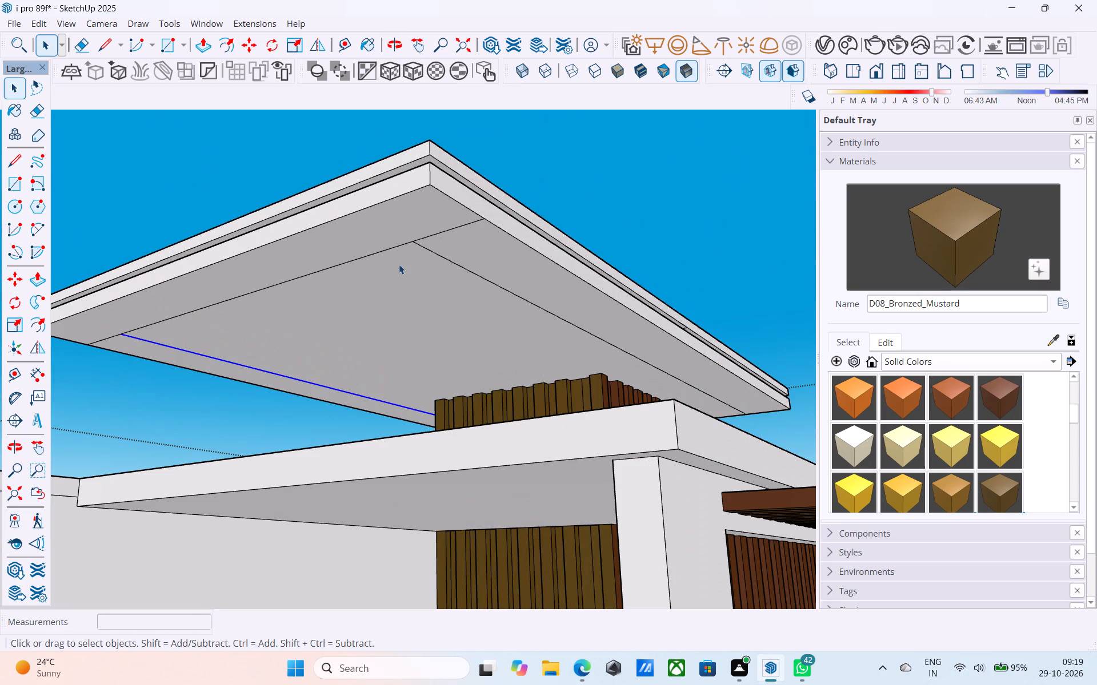
middle_click(410, 260)
scroll(410, 258, up, 2)
key(r)
scroll(410, 258, up, 1)
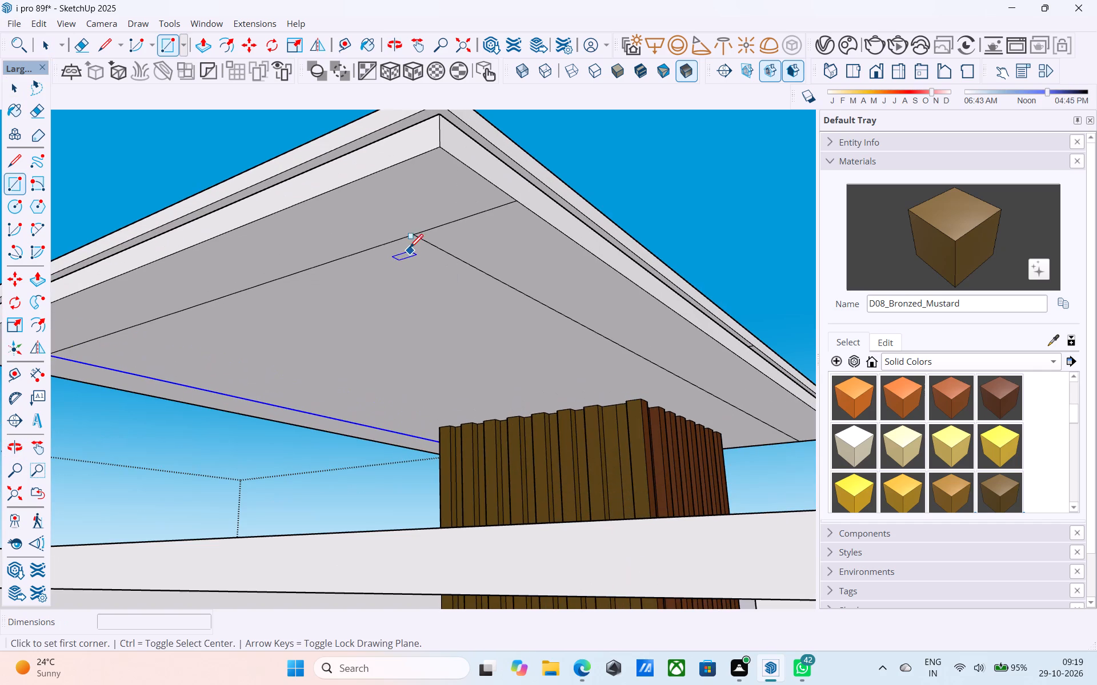
click(411, 238)
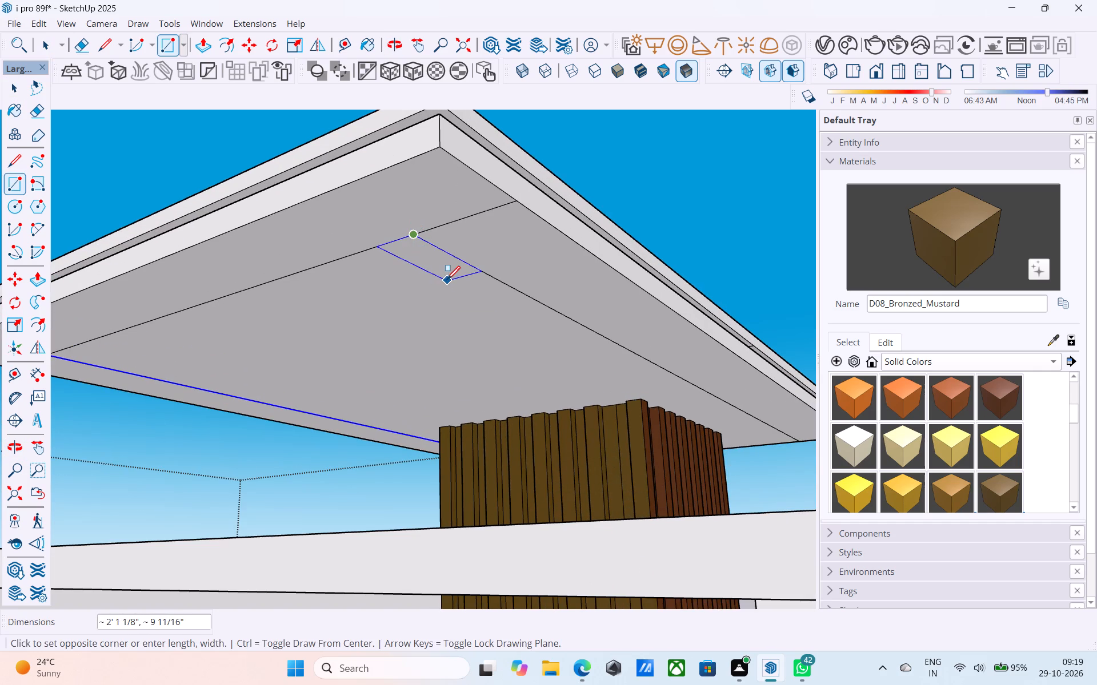
text(2',1')
key(Return)
key(space)
Extrude the 2' by 1' rectangle 5' down to the slab below as a roof column.
click(419, 235)
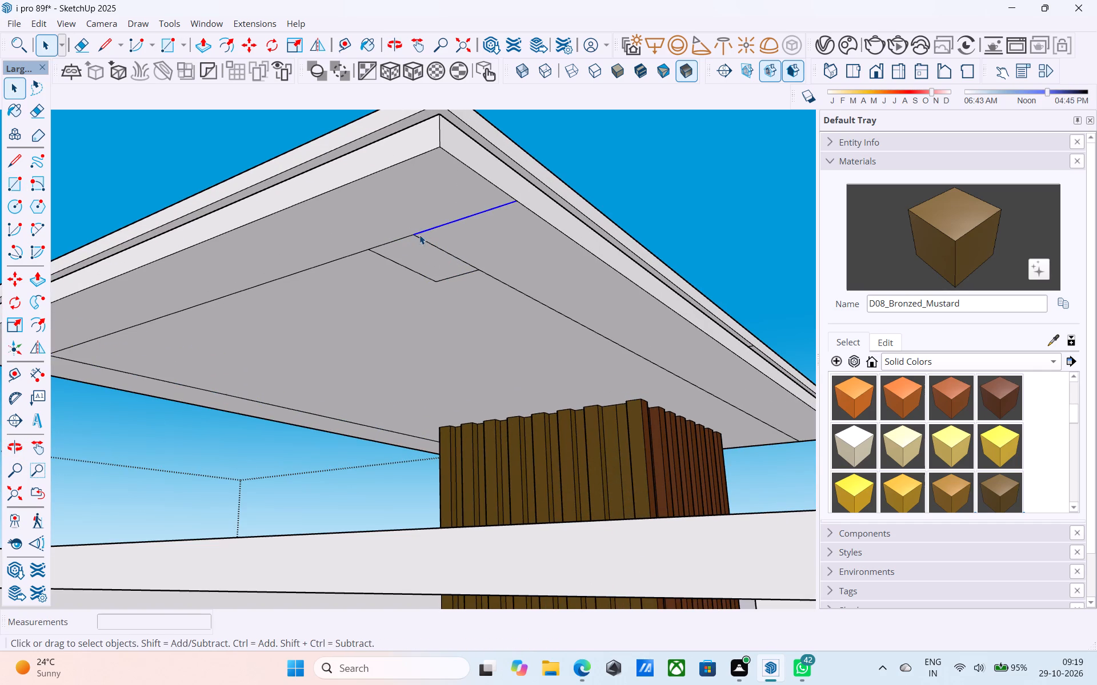
click(425, 258)
key(p)
click(425, 258)
scroll(424, 258, down, 9)
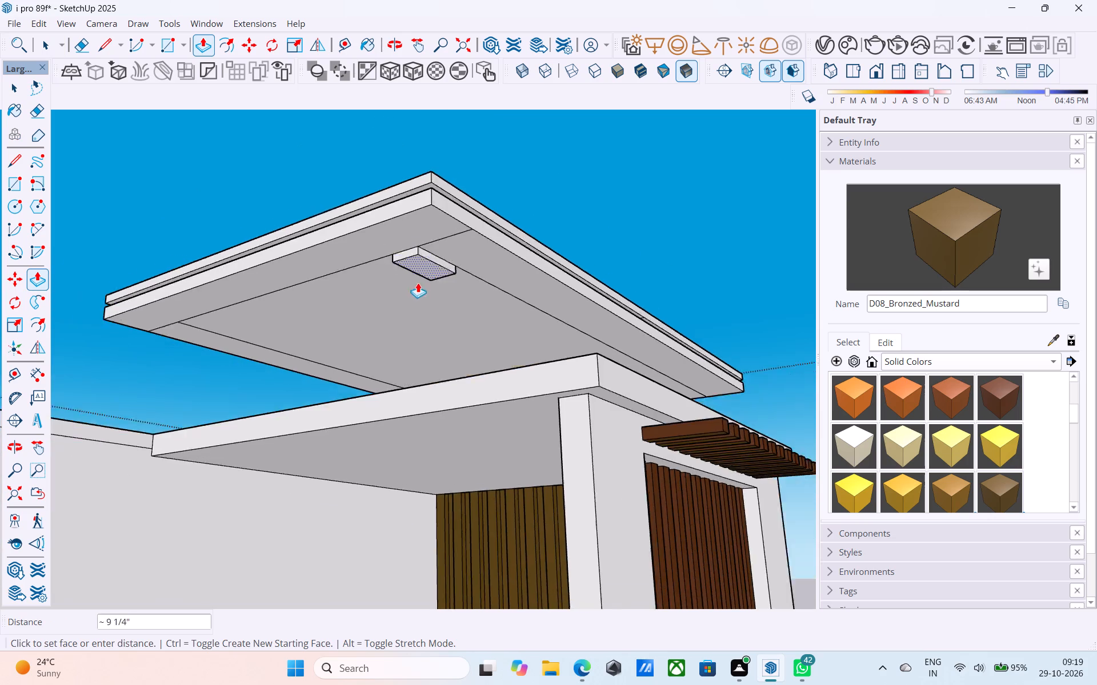
middle_drag(418, 283, 426, 493)
scroll(431, 448, up, 5)
click(466, 360)
Draw a second 2' by 1' rectangle at the other inner corner of the inset border on the roof's underside.
scroll(463, 335, down, 5)
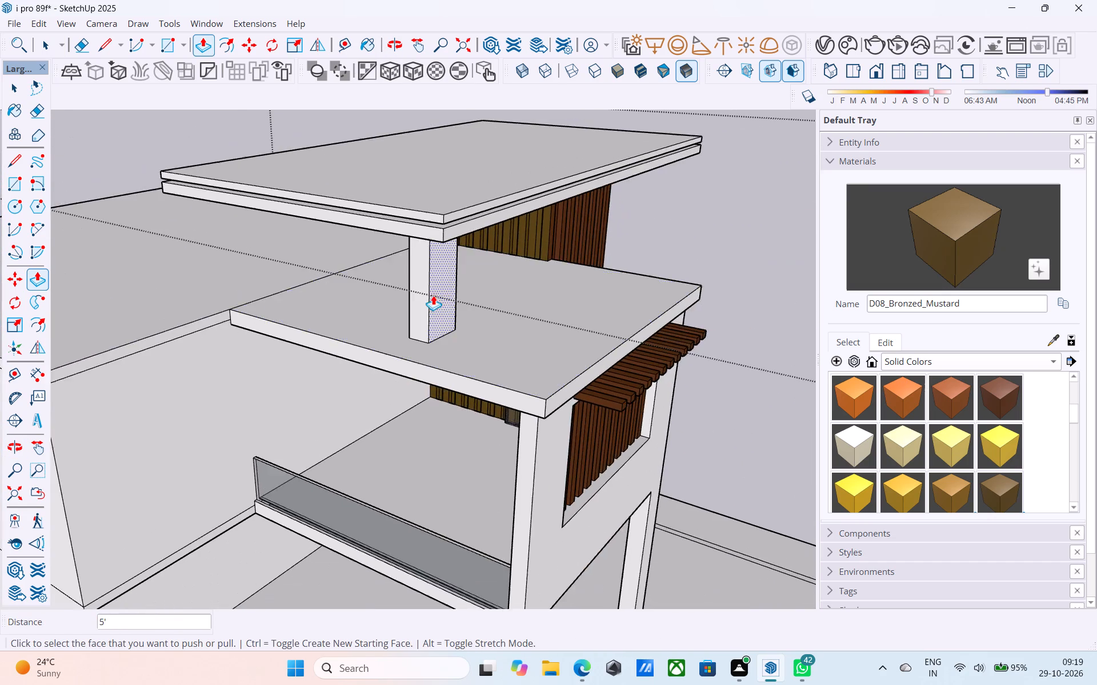
middle_drag(431, 294, 671, 345)
shift+middle_drag(441, 330, 627, 319)
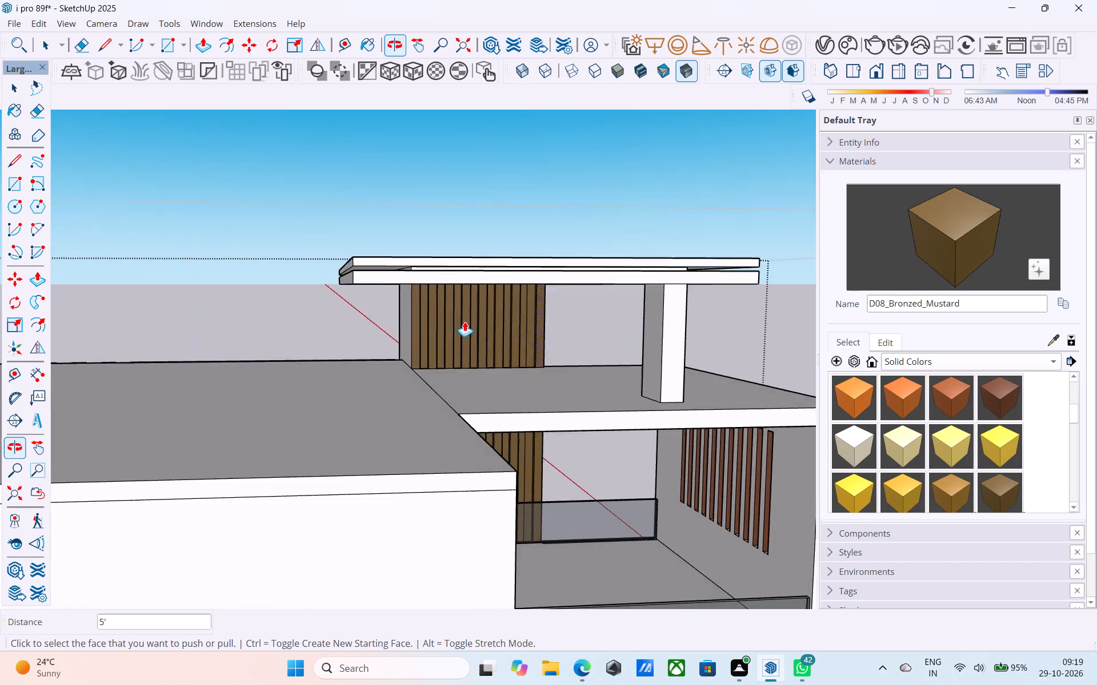
scroll(453, 316, up, 6)
shift+middle_drag(431, 285, 450, 245)
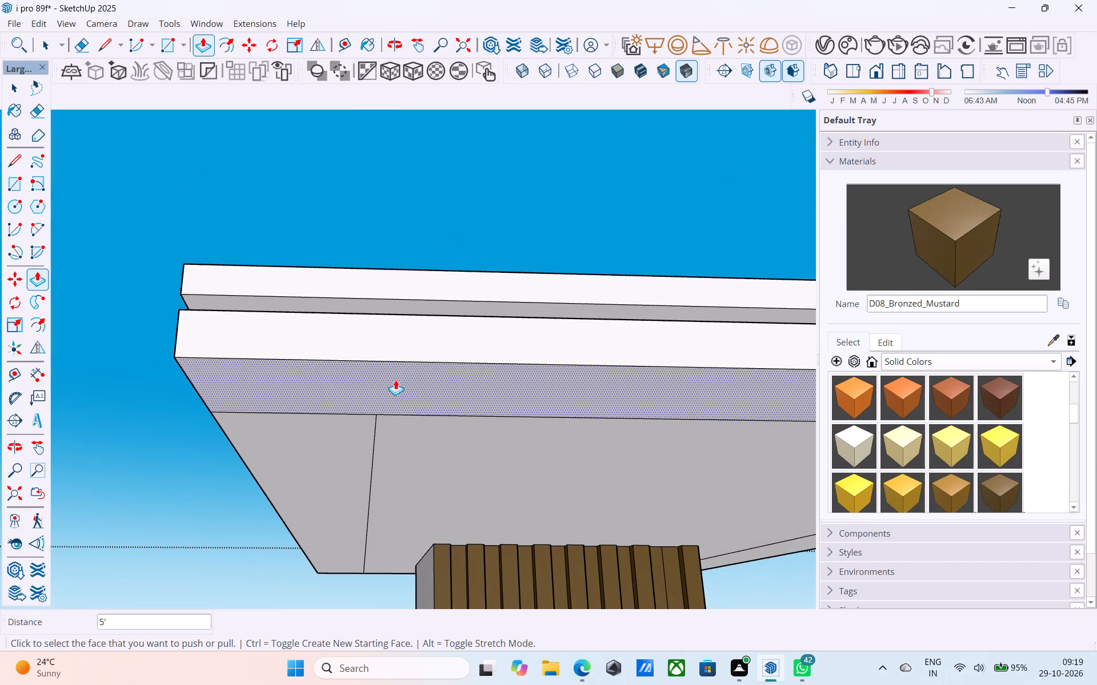
key(r)
scroll(395, 380, up, 3)
click(370, 429)
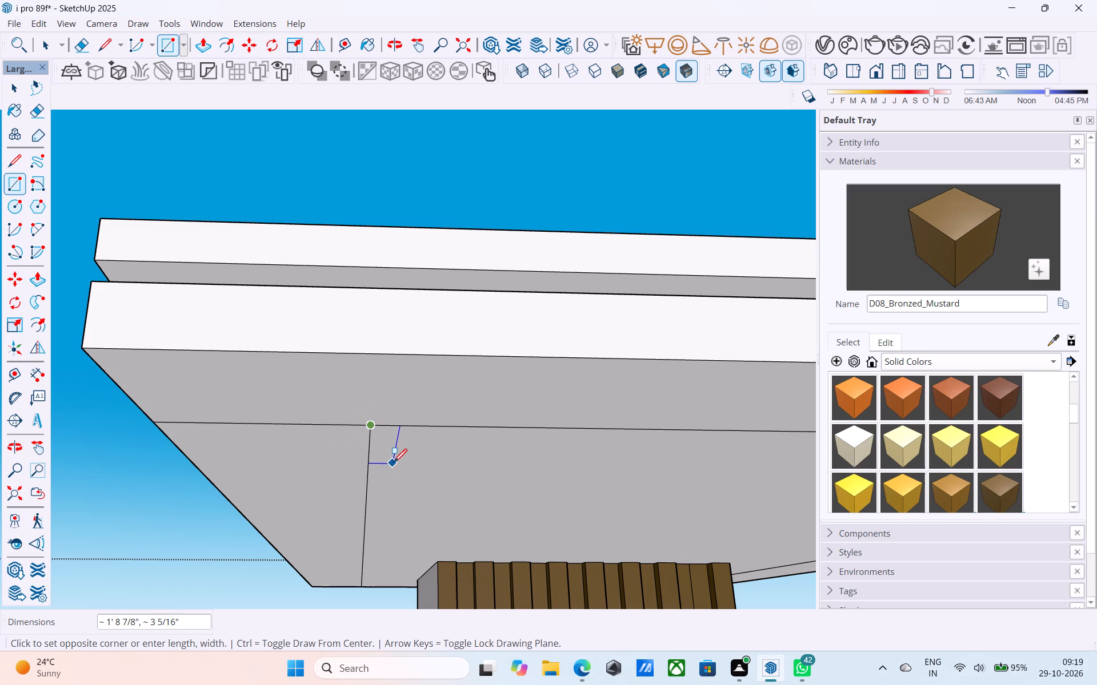
text(2',1')
key(Return)
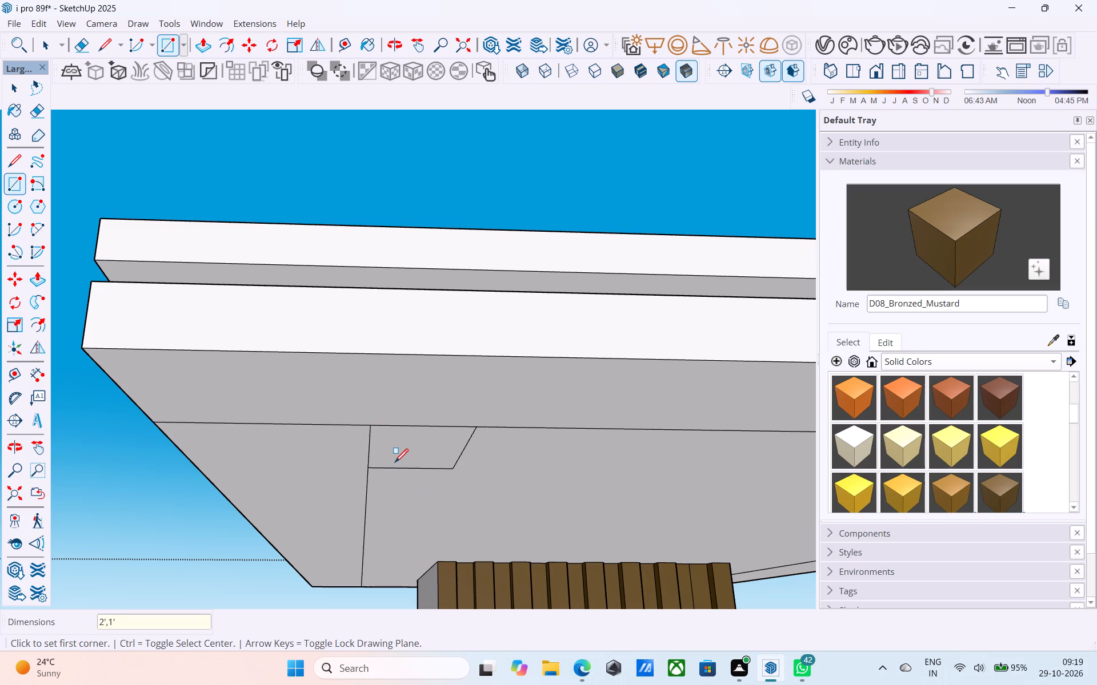
Extrude the second rectangle 5' down to the slab below as a matching roof column.
middle_drag(395, 464, 261, 387)
key(space)
click(379, 417)
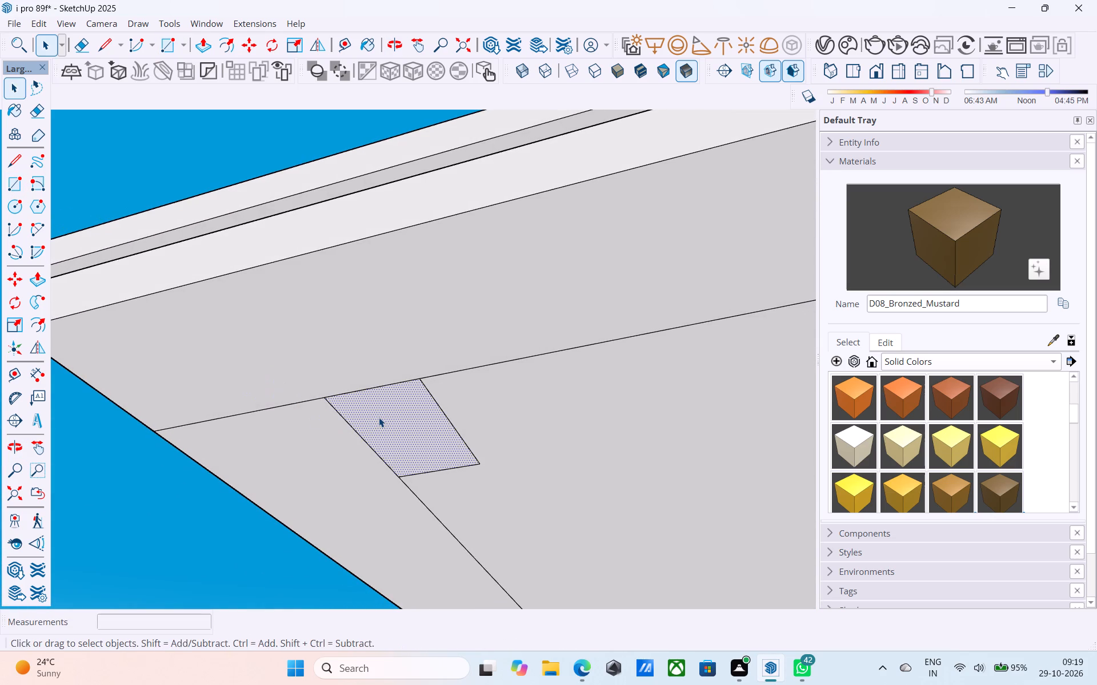
key(p)
click(379, 417)
scroll(401, 458, down, 7)
middle_drag(396, 473, 410, 640)
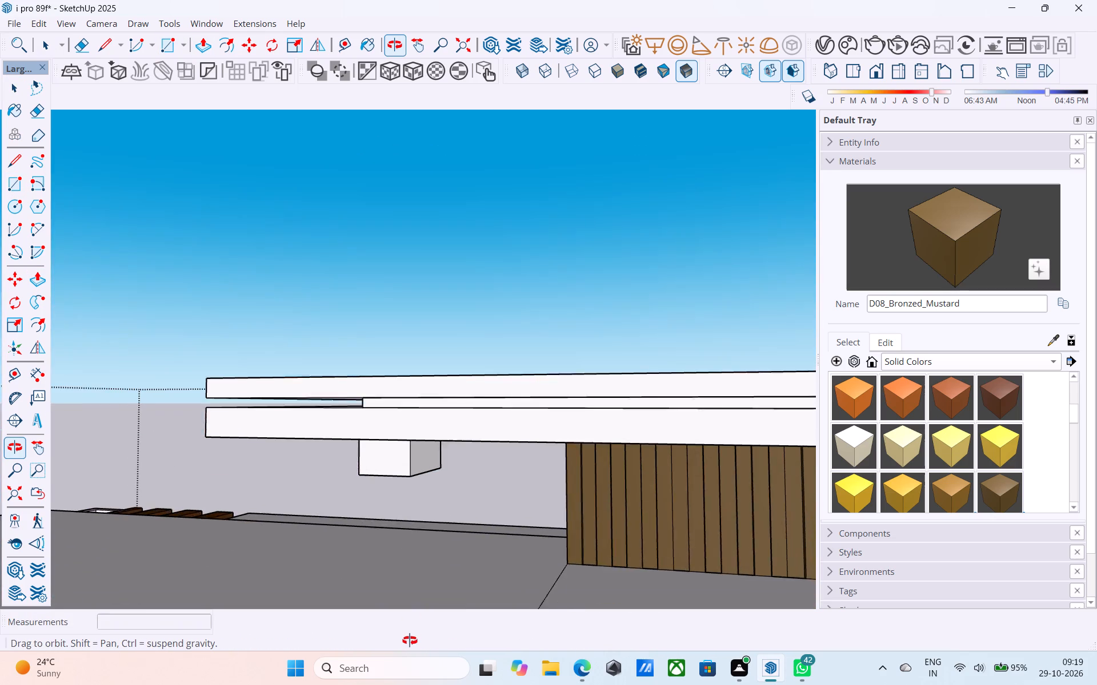
middle_drag(410, 640, 461, 485)
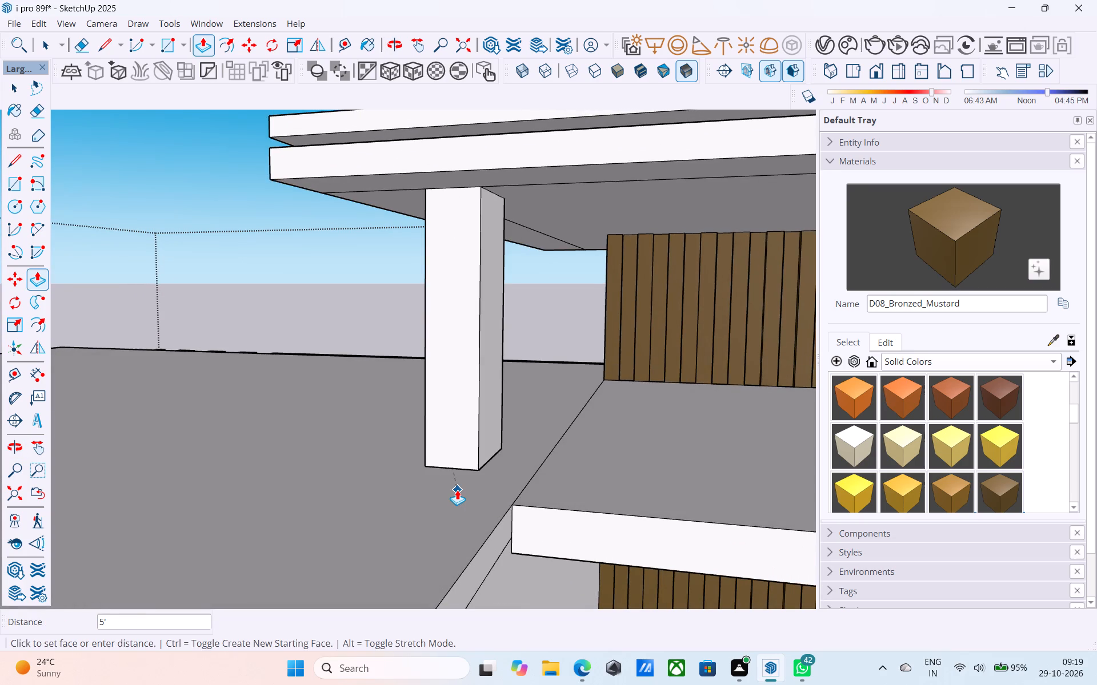
click(457, 489)
scroll(457, 487, down, 8)
middle_drag(447, 482, 219, 446)
key(space)
Examine the two roof columns and the overhanging roof from the side and front of the house.
scroll(205, 435, down, 3)
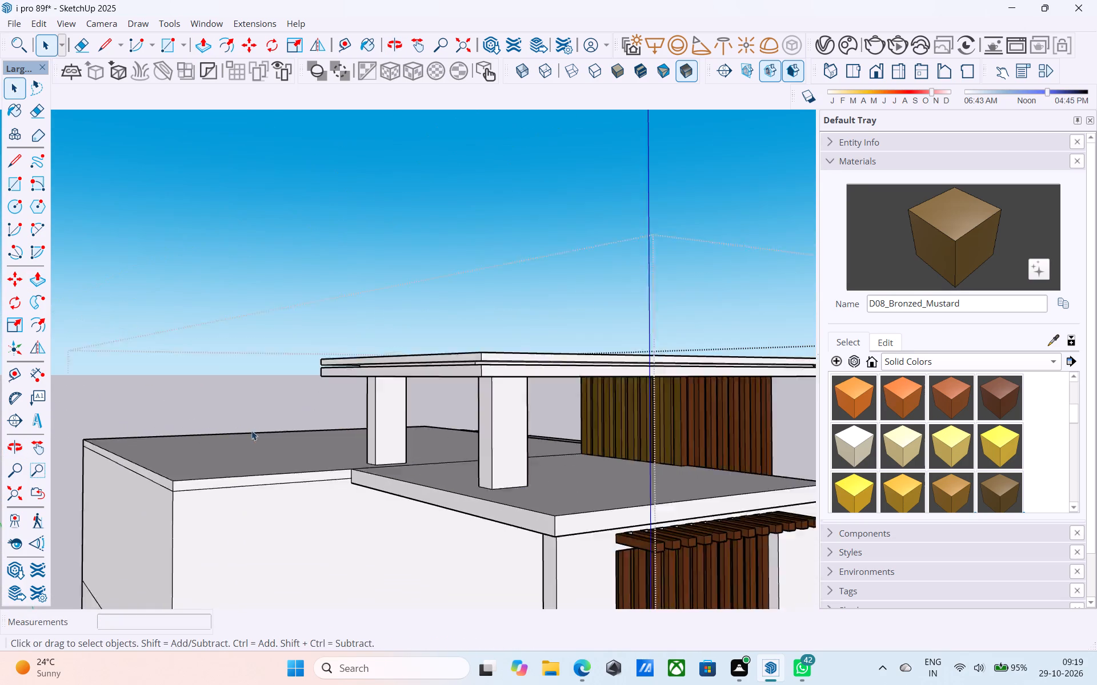
scroll(251, 430, down, 1)
middle_drag(525, 417, 261, 398)
scroll(261, 398, down, 8)
middle_drag(515, 438, 491, 434)
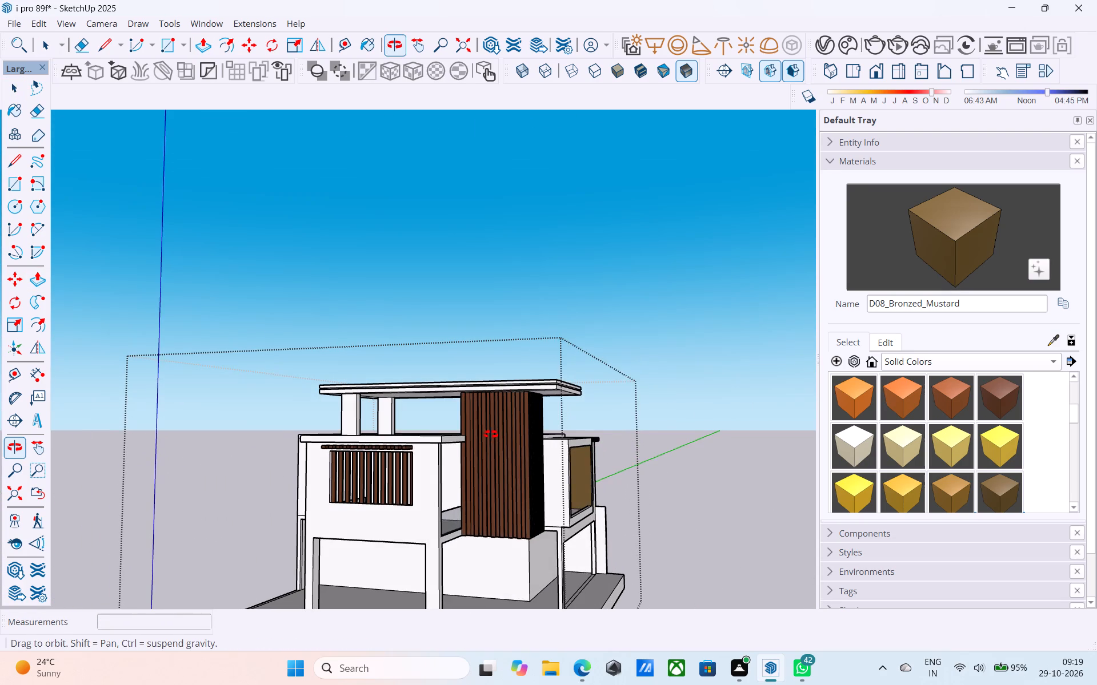
middle_drag(491, 434, 491, 434)
scroll(567, 440, down, 4)
middle_drag(567, 440, 512, 428)
scroll(450, 430, up, 1)
middle_drag(416, 428, 395, 427)
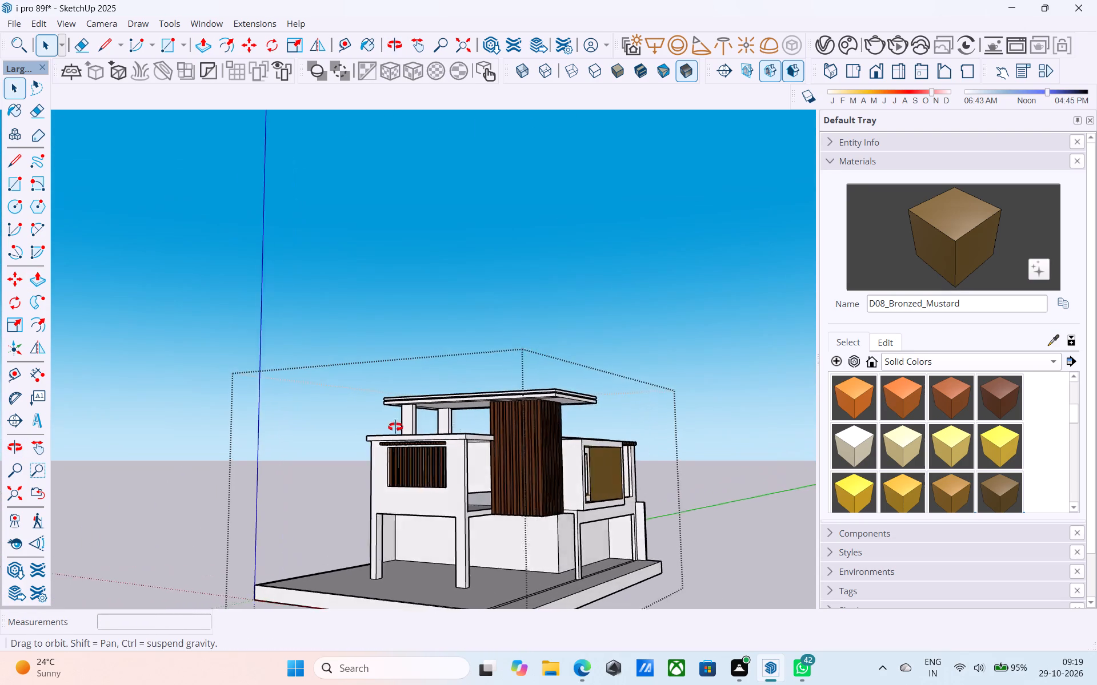
middle_drag(395, 427, 176, 436)
scroll(383, 451, down, 1)
middle_drag(386, 449, 602, 461)
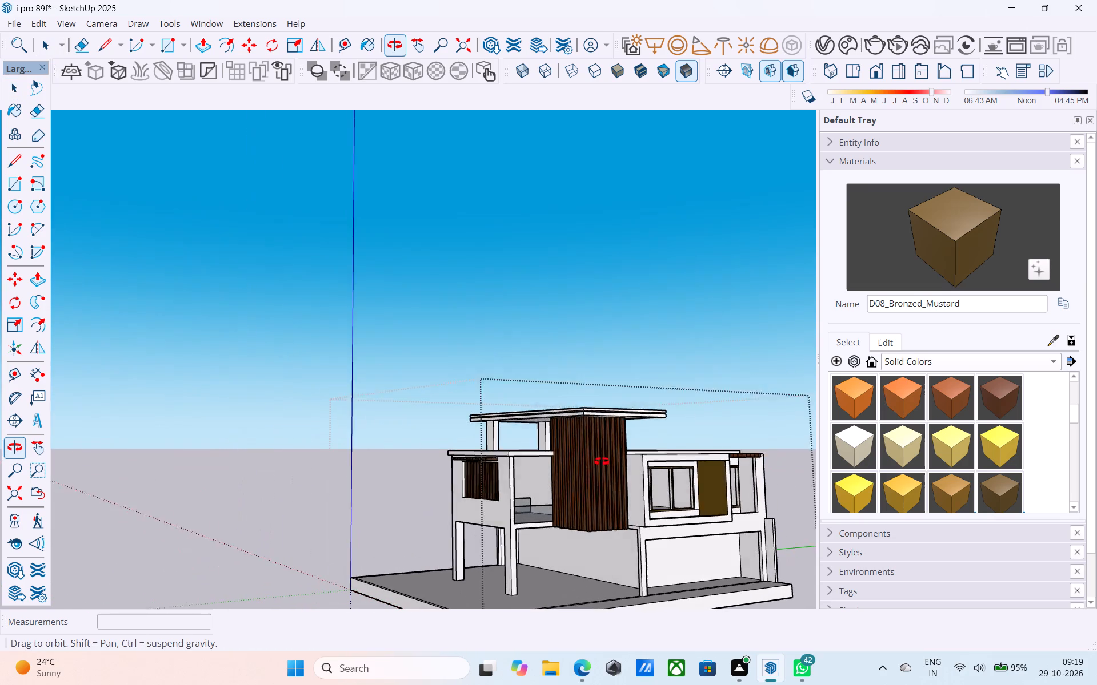
middle_drag(602, 461, 615, 464)
Save the model.
key(ctrl+s)
Examine the whole house from low and eye-level angles at its front corner.
middle_drag(626, 457, 580, 364)
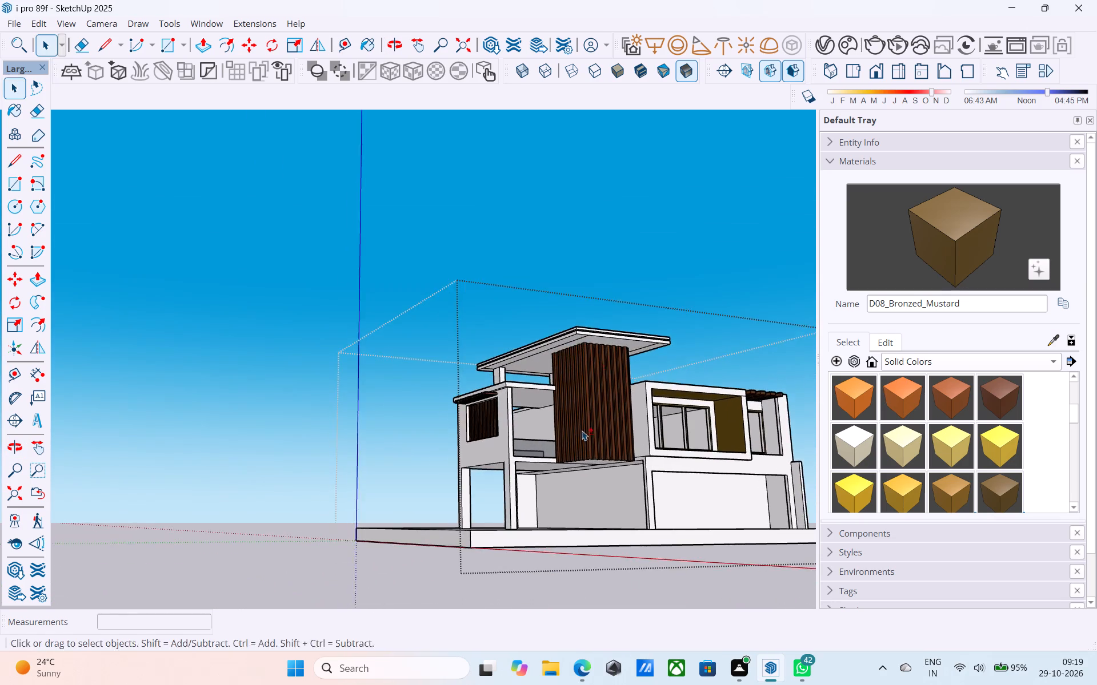
shift+middle_drag(584, 434, 551, 451)
middle_drag(552, 453, 552, 440)
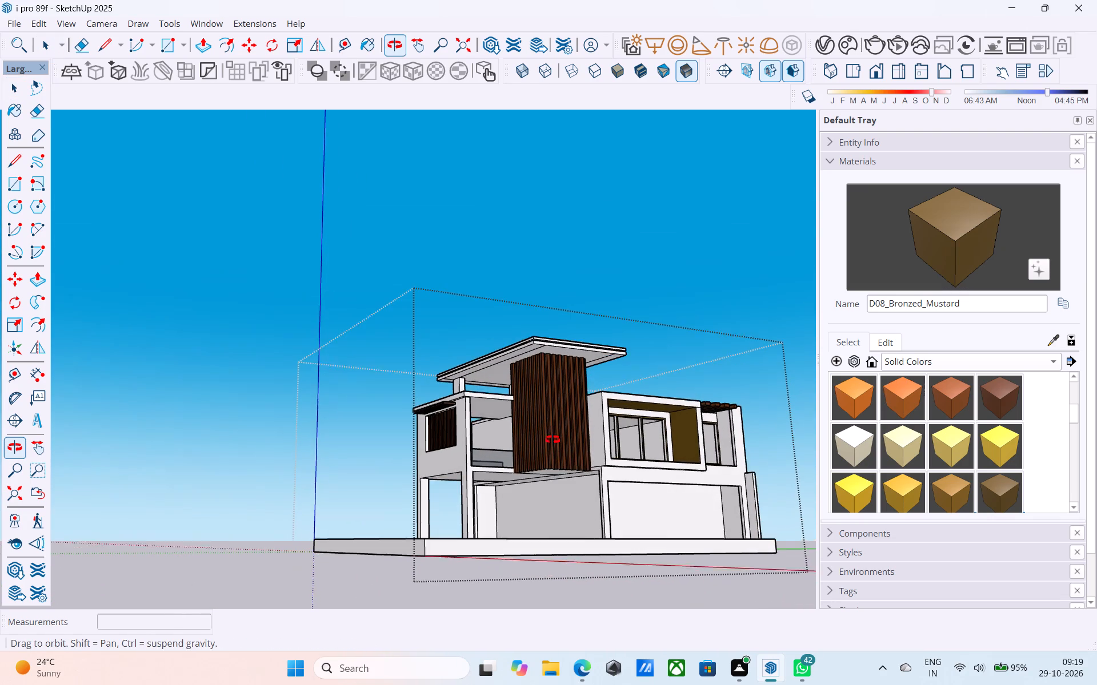
middle_drag(552, 440, 552, 435)
shift+middle_drag(565, 441, 554, 418)
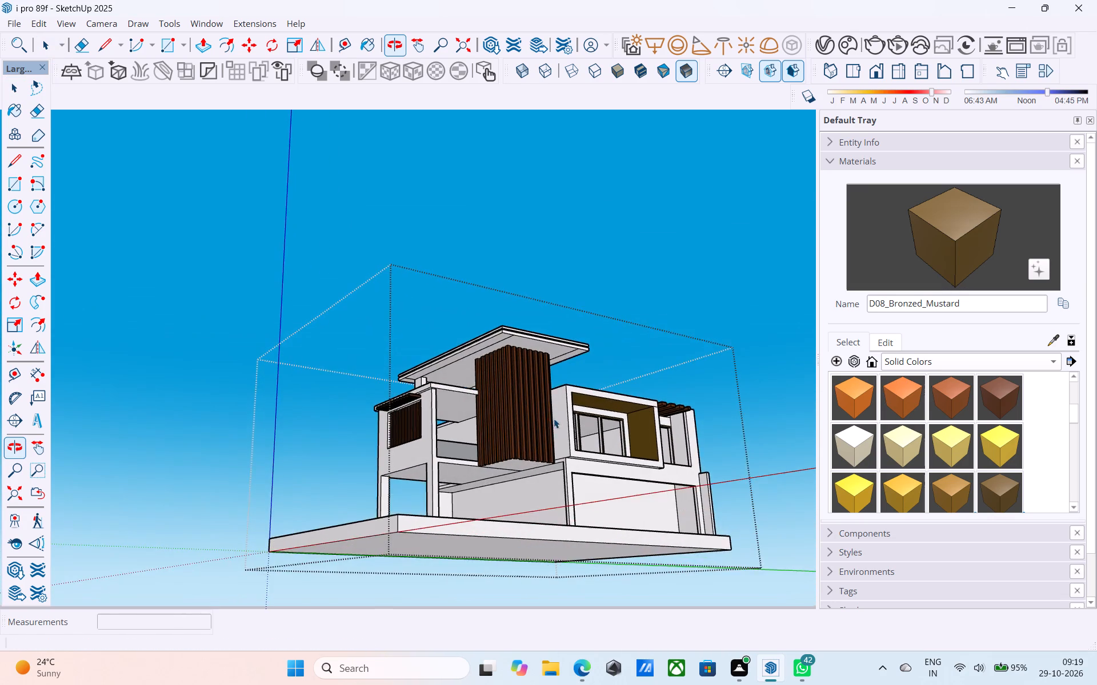
scroll(515, 439, up, 3)
middle_drag(513, 441, 525, 535)
scroll(526, 515, up, 2)
shift+middle_drag(521, 491, 523, 483)
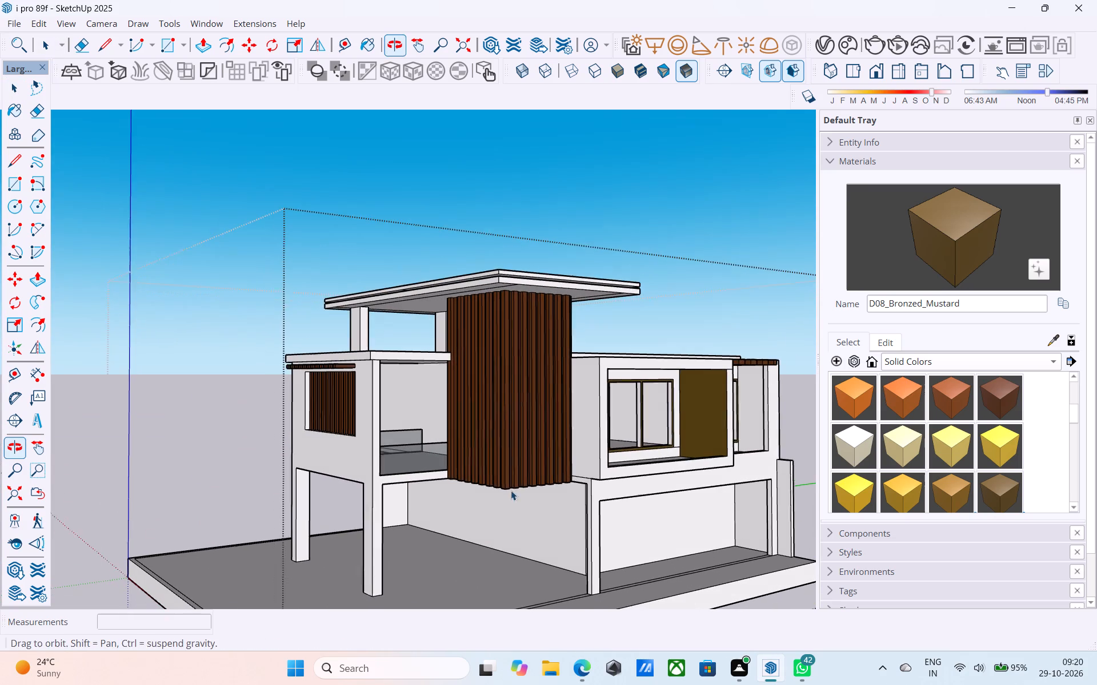
Widen the camera's field of view to about 62 degrees while framing the house from its front corner.
click(37, 538)
drag(566, 553, 614, 543)
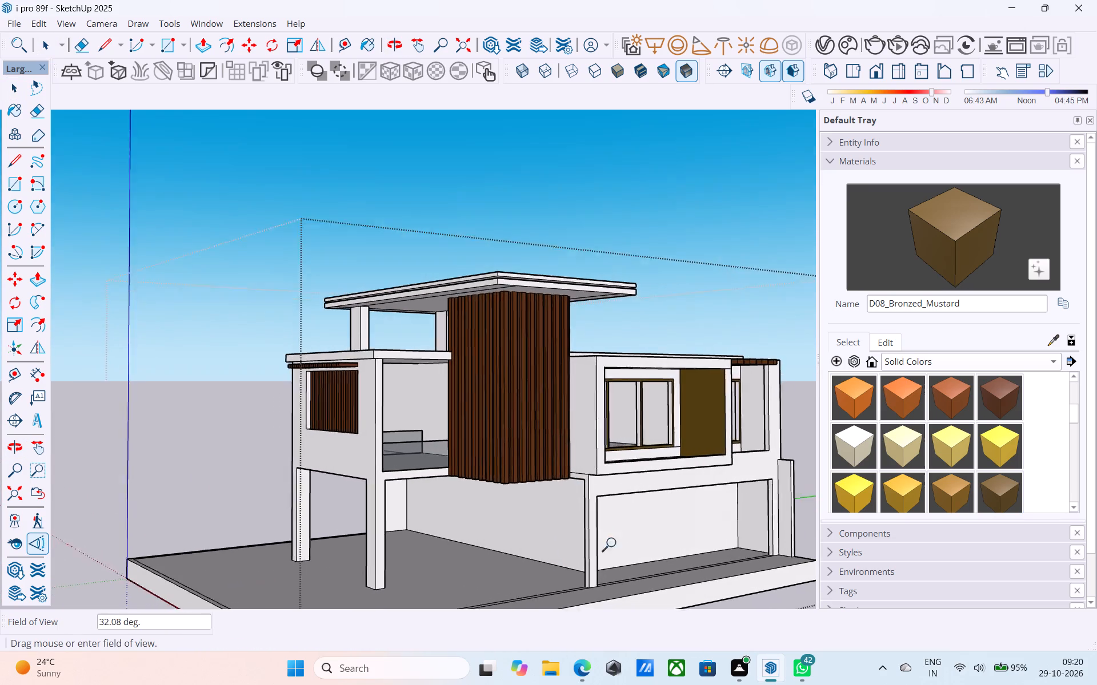
drag(614, 543, 886, 617)
shift+middle_drag(719, 535, 692, 538)
drag(634, 472, 754, 558)
middle_drag(682, 527, 678, 506)
scroll(683, 503, down, 2)
drag(666, 541, 655, 525)
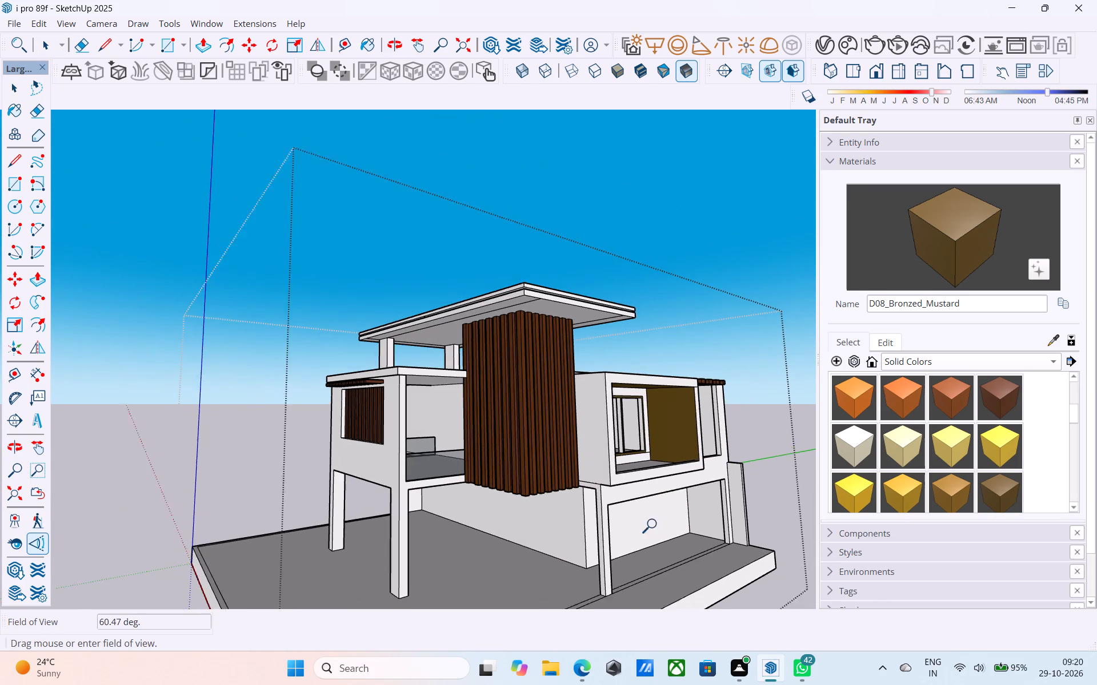
drag(655, 525, 652, 522)
middle_drag(647, 509, 633, 505)
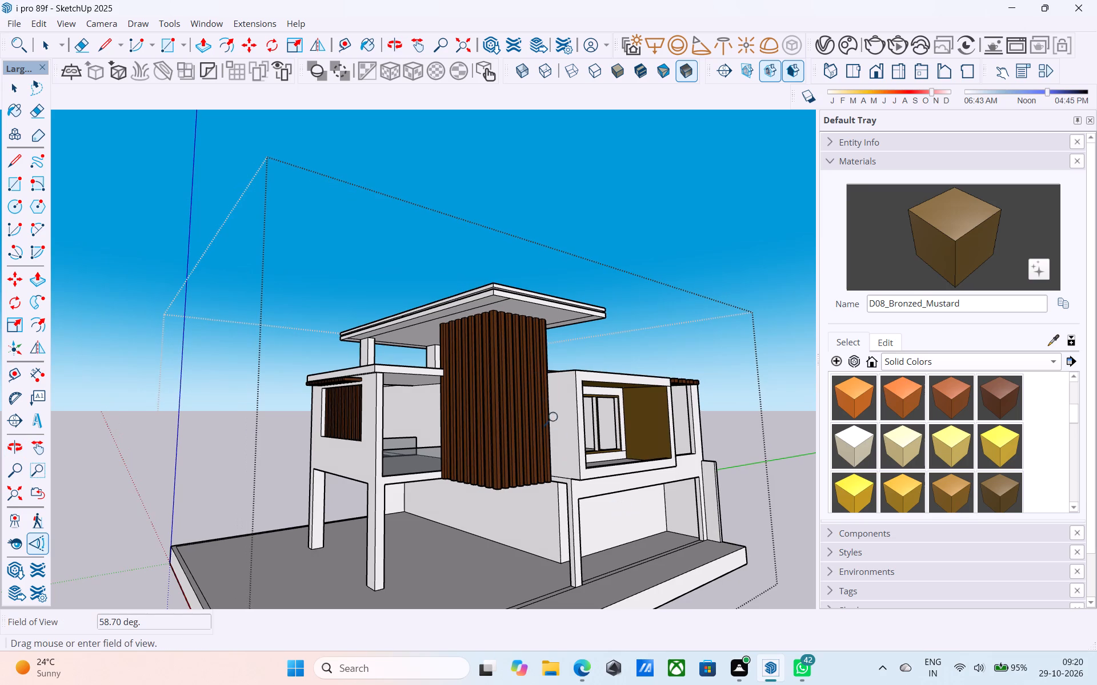
drag(508, 337, 596, 350)
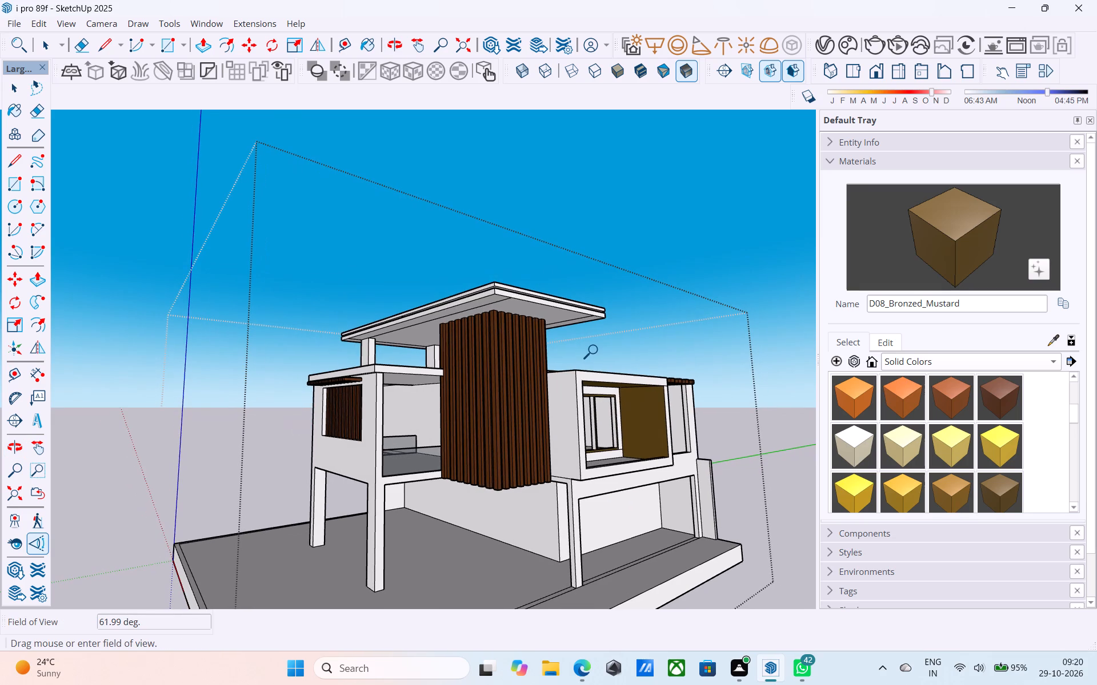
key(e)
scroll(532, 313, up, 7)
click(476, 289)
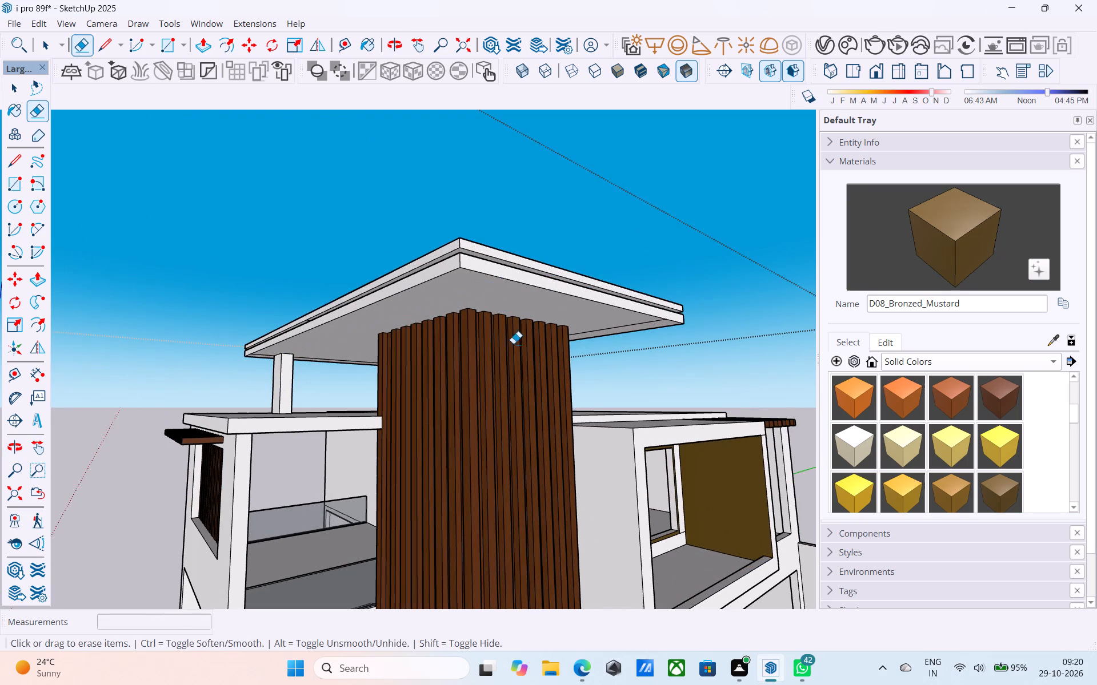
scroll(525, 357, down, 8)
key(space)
Narrow the camera's field of view to about 37.5 degrees while framing the house from its front corner.
scroll(562, 433, down, 2)
middle_drag(562, 433, 555, 446)
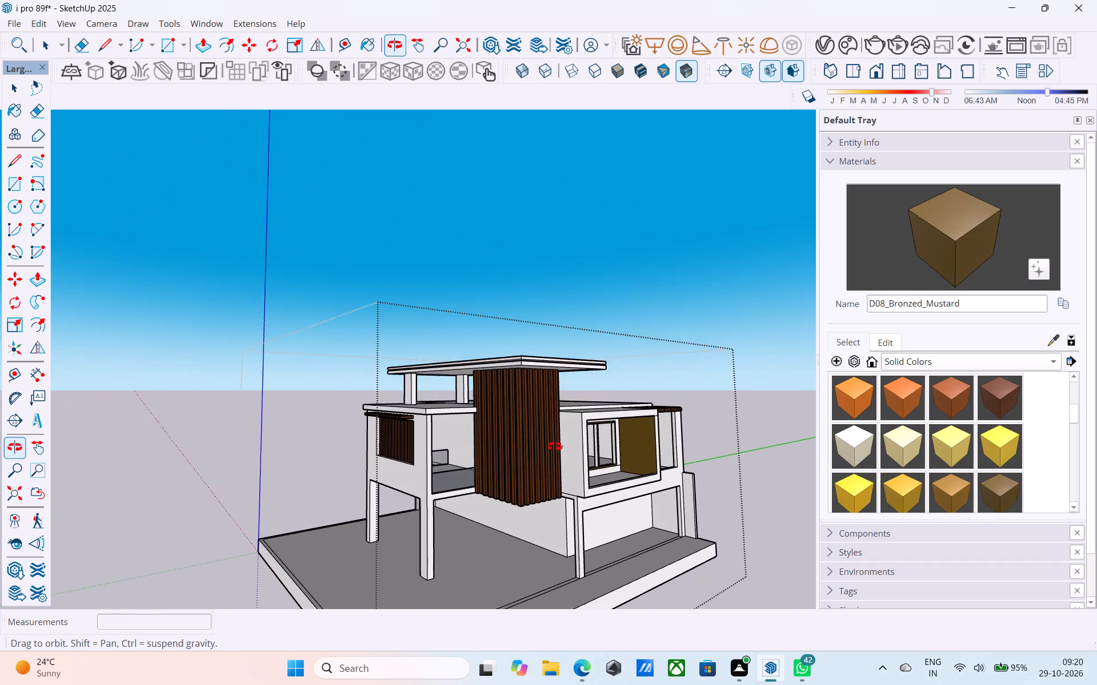
middle_drag(555, 446, 572, 451)
click(38, 539)
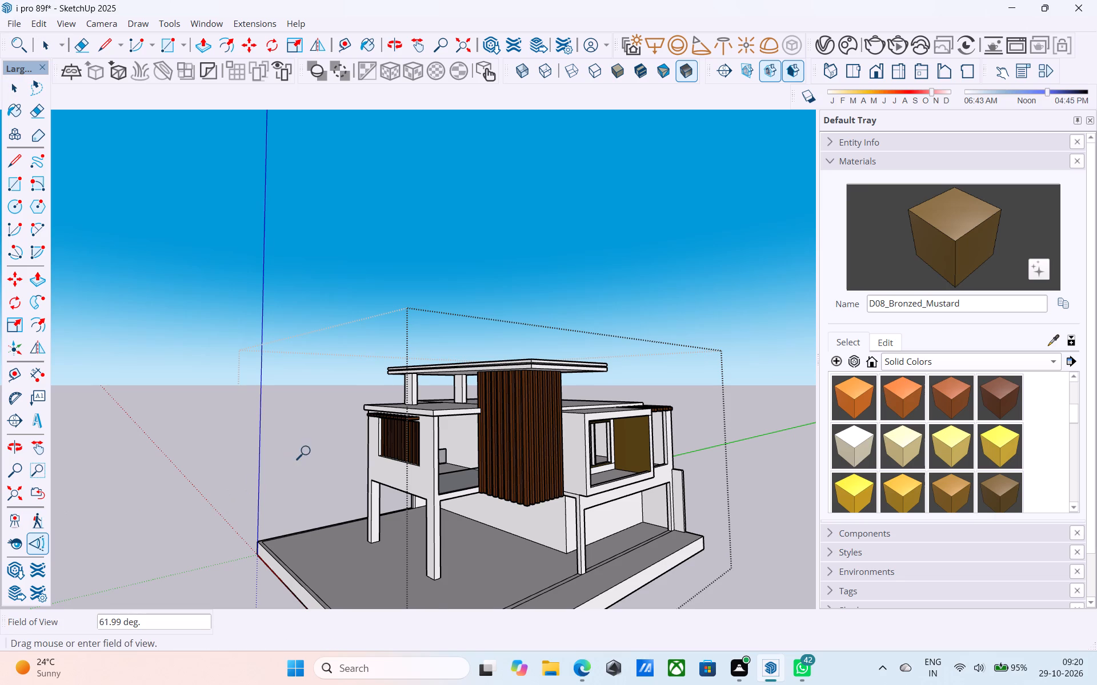
drag(316, 448, 380, 359)
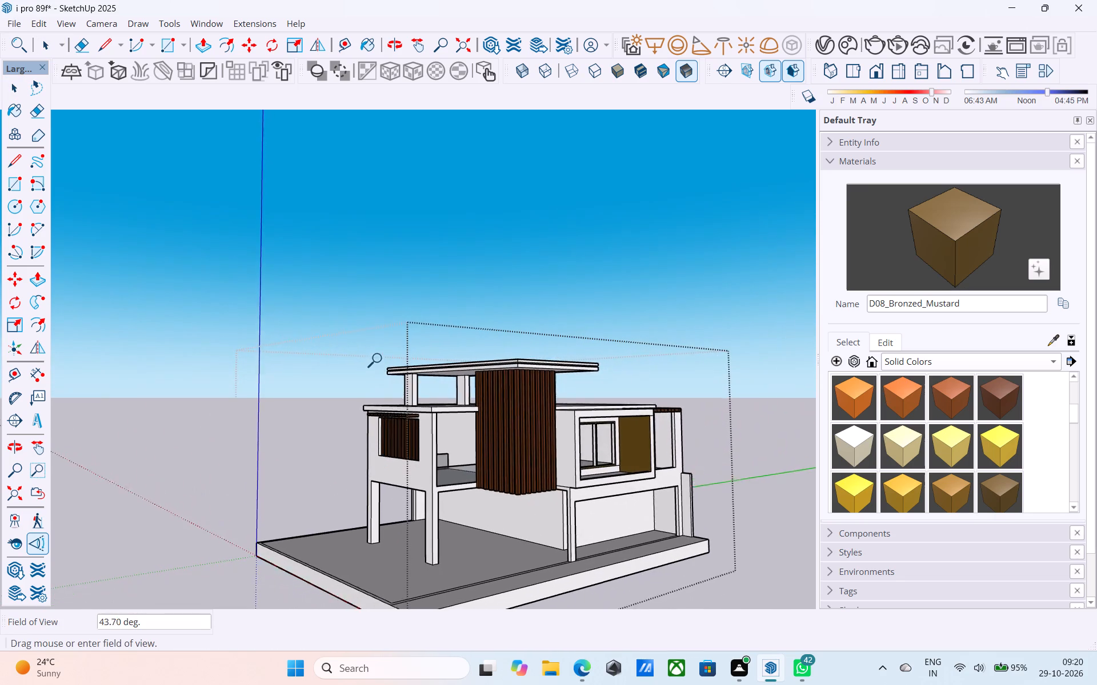
drag(380, 359, 402, 302)
scroll(446, 449, up, 3)
middle_drag(579, 426, 587, 403)
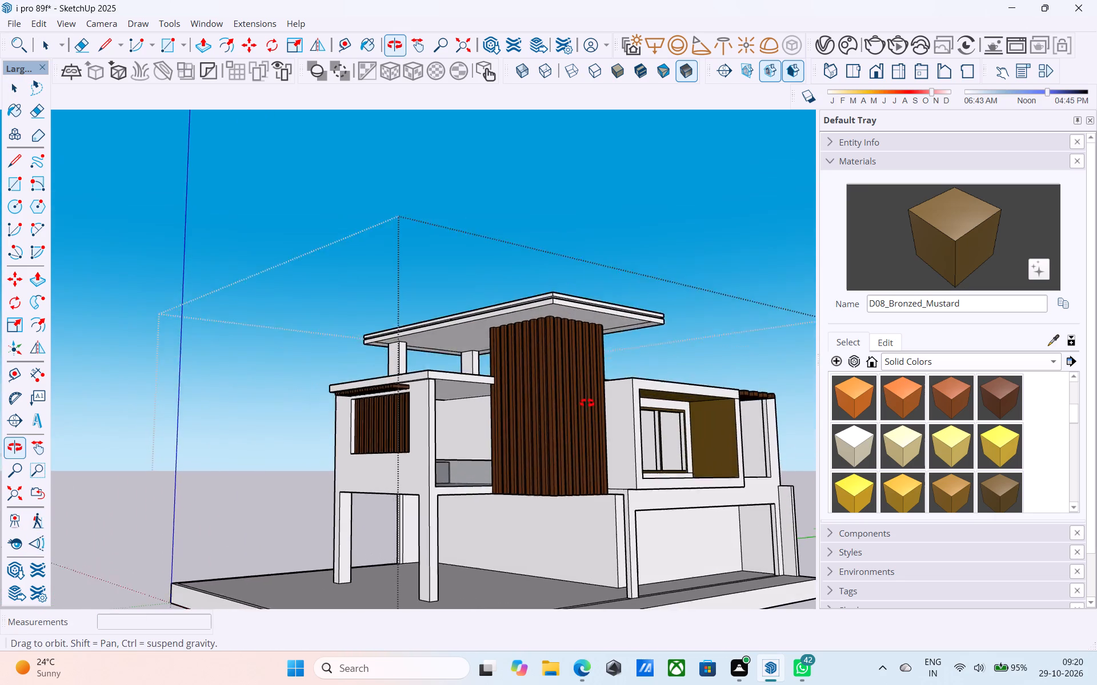
middle_drag(587, 403, 608, 576)
scroll(574, 547, down, 10)
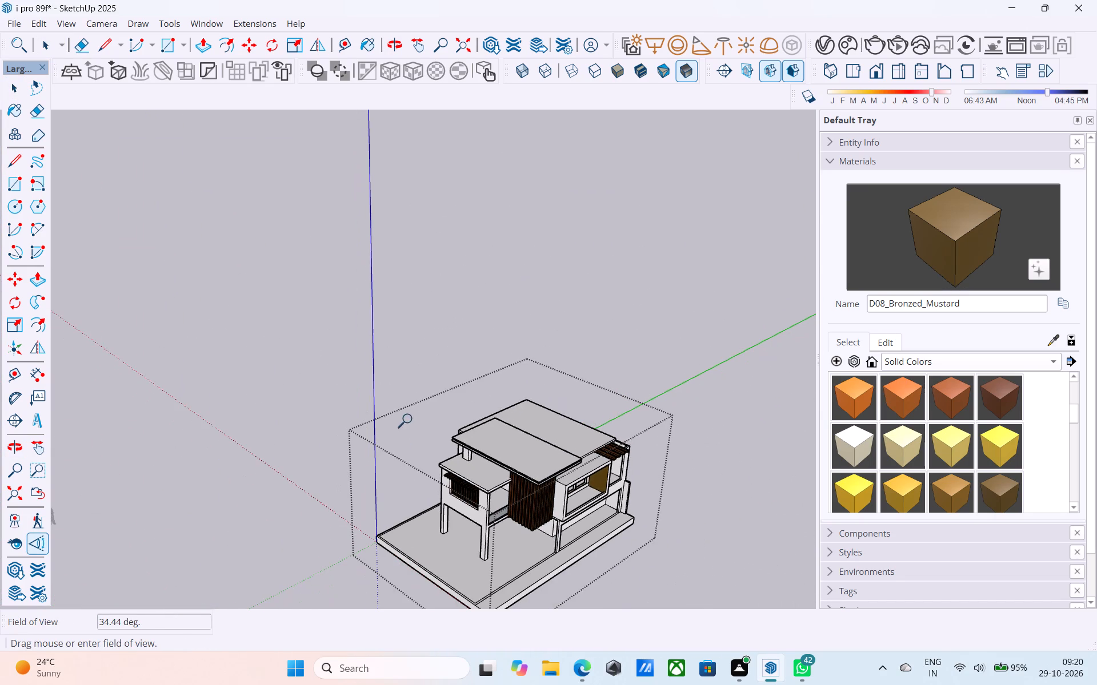
drag(484, 472, 491, 494)
Examine the house from above, from its front corner and along the balcony front.
middle_drag(560, 536, 588, 655)
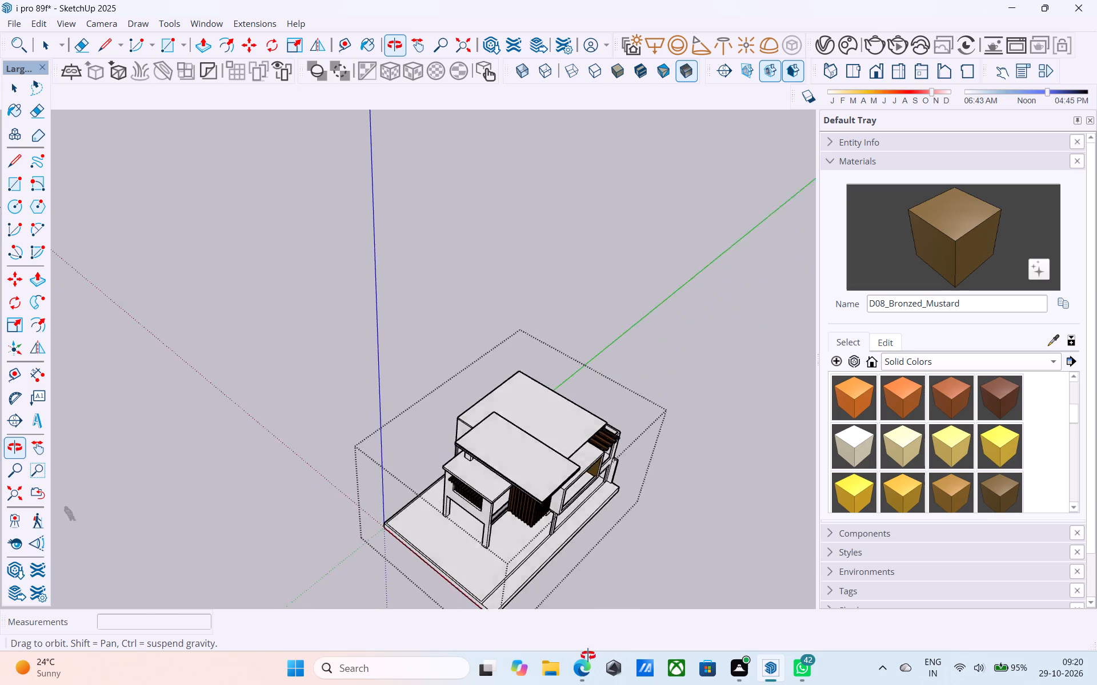
middle_drag(588, 655, 603, 337)
scroll(635, 474, up, 7)
middle_drag(631, 475, 641, 490)
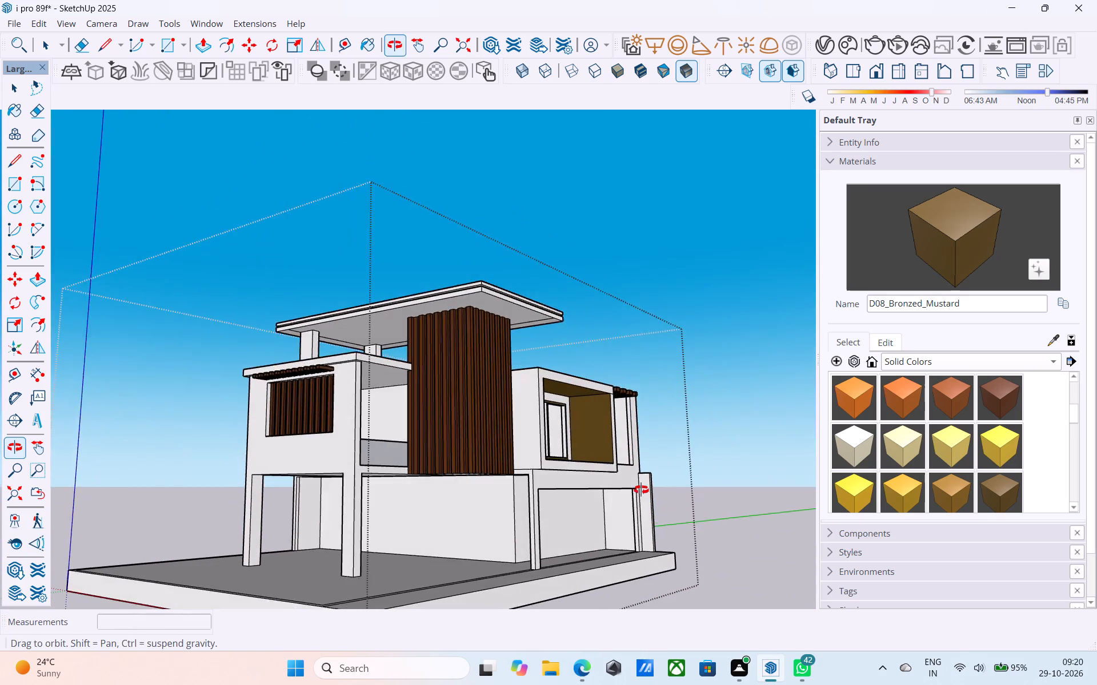
middle_drag(641, 490, 562, 486)
scroll(351, 352, up, 1)
middle_drag(351, 352, 368, 399)
scroll(526, 427, down, 1)
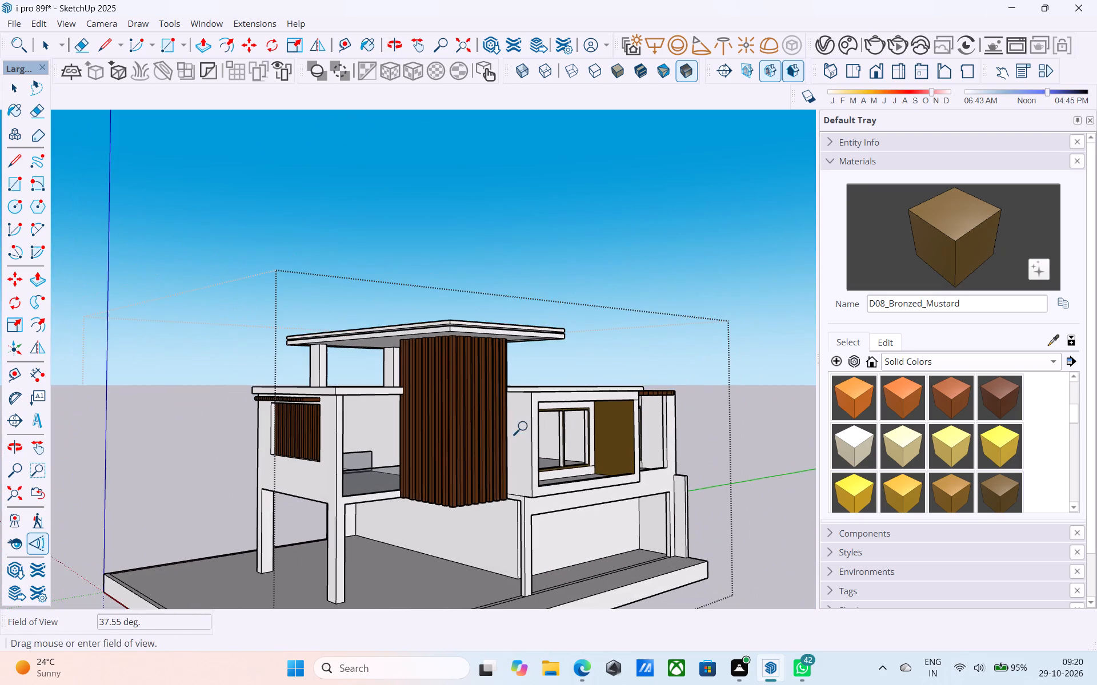
scroll(486, 422, down, 1)
shift+middle_drag(486, 421, 507, 422)
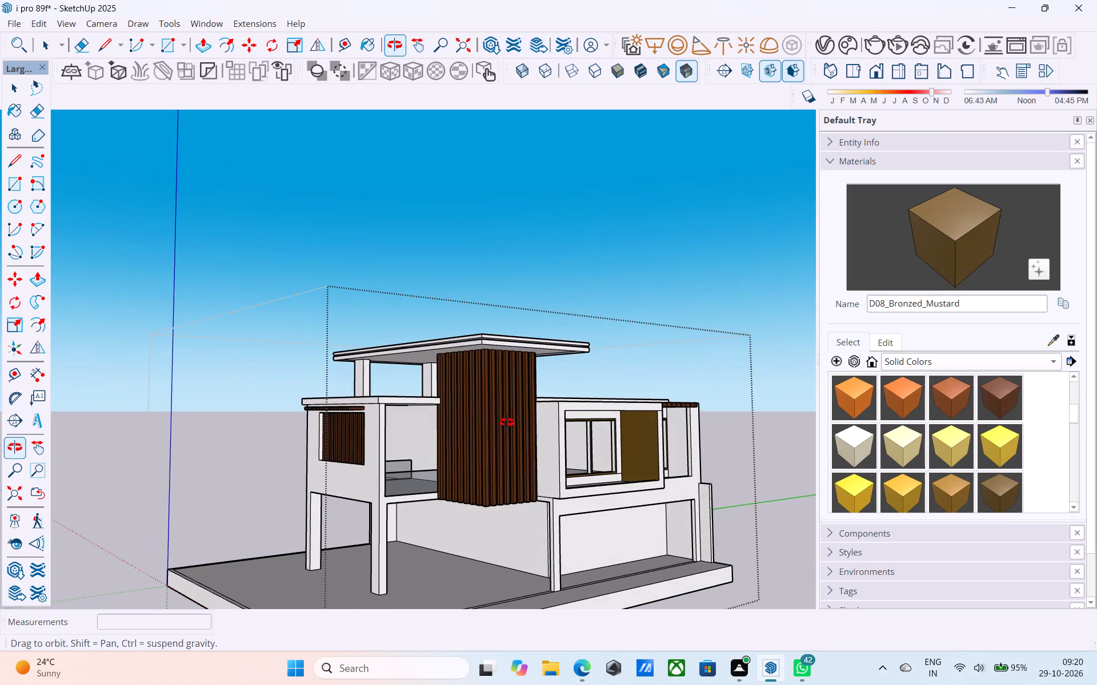
shift+middle_drag(507, 422, 288, 521)
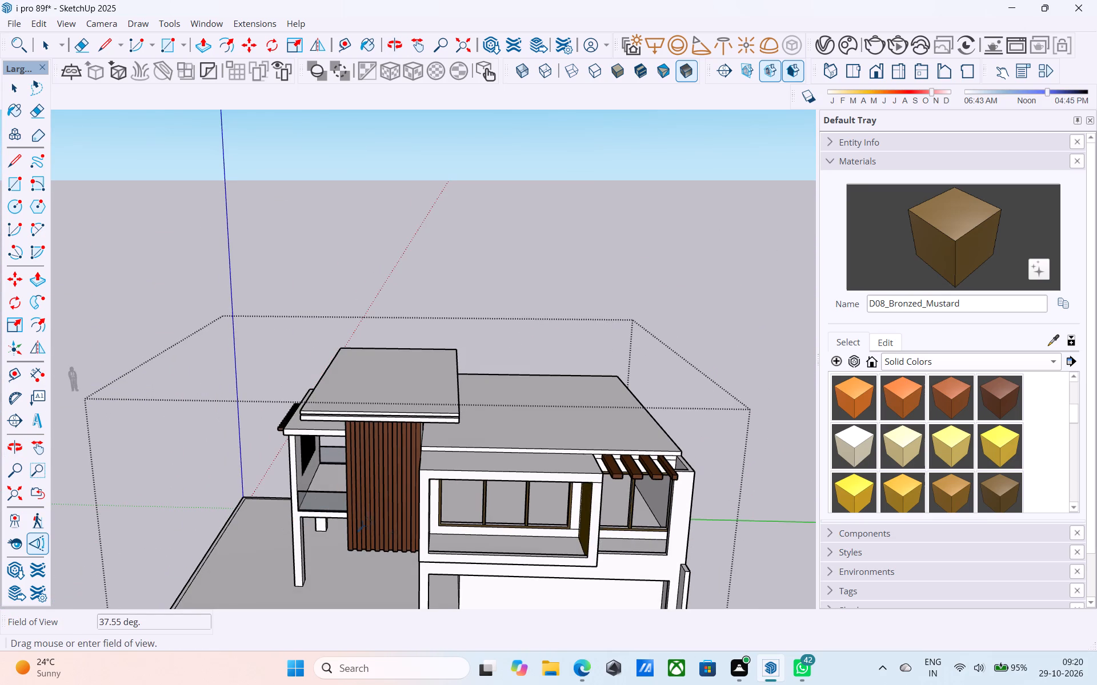
shift+middle_drag(465, 493, 452, 490)
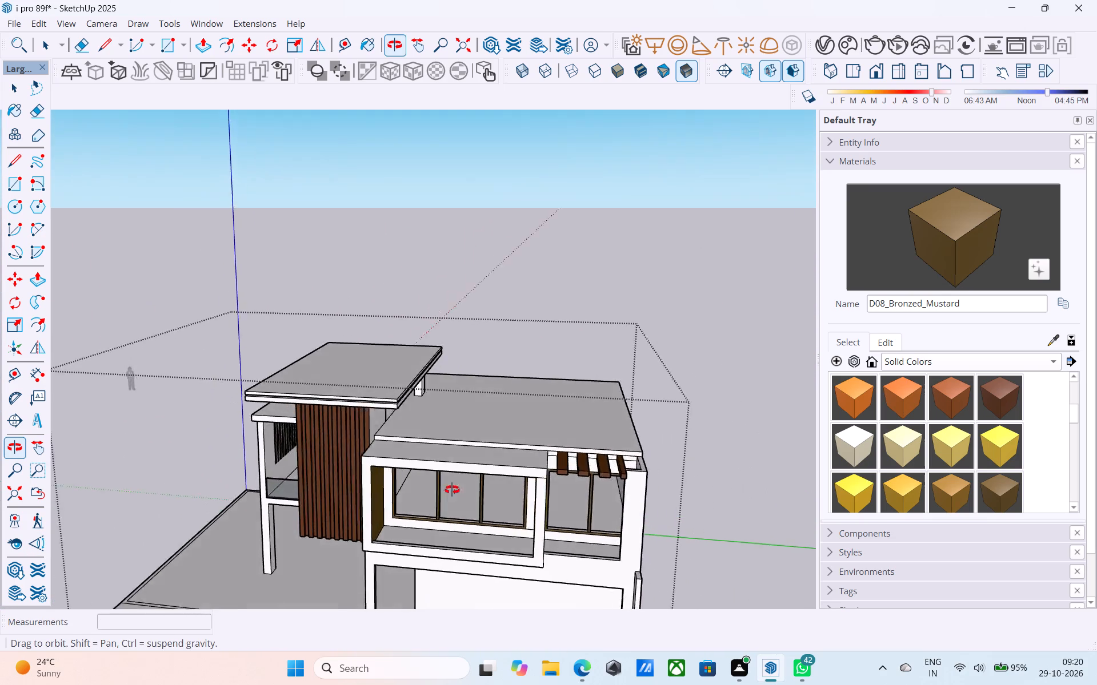
shift+middle_drag(452, 490, 434, 442)
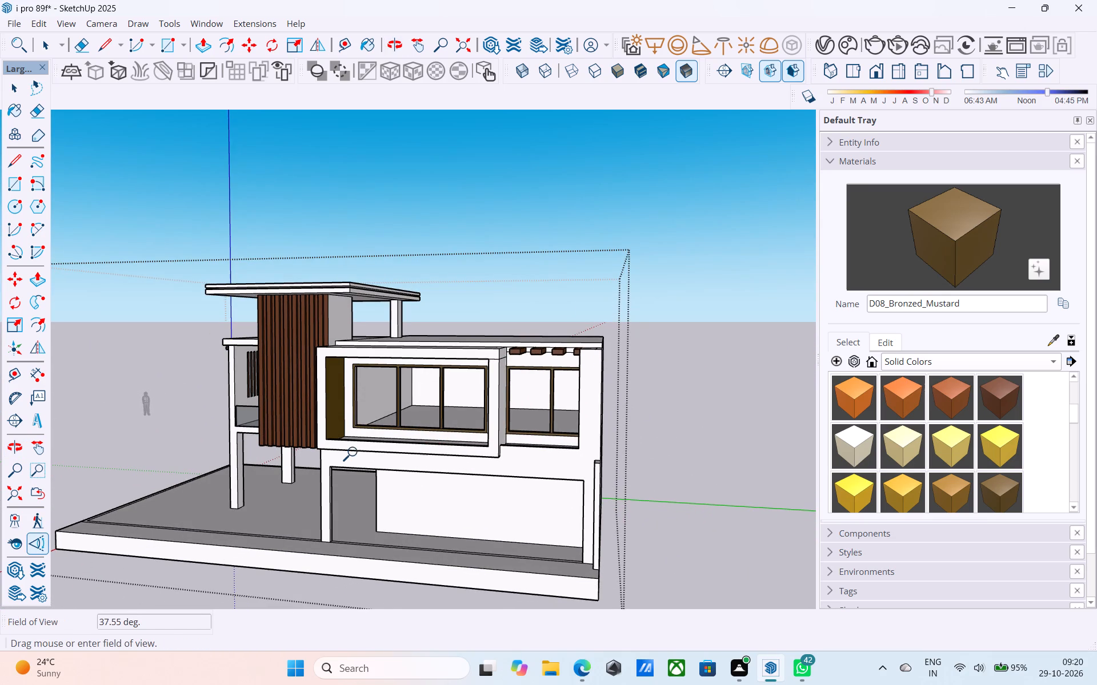
Copy the balcony floor's edge along the front sill 3" inward across the floor.
shift+middle_drag(368, 453, 257, 570)
scroll(398, 498, up, 8)
key(space)
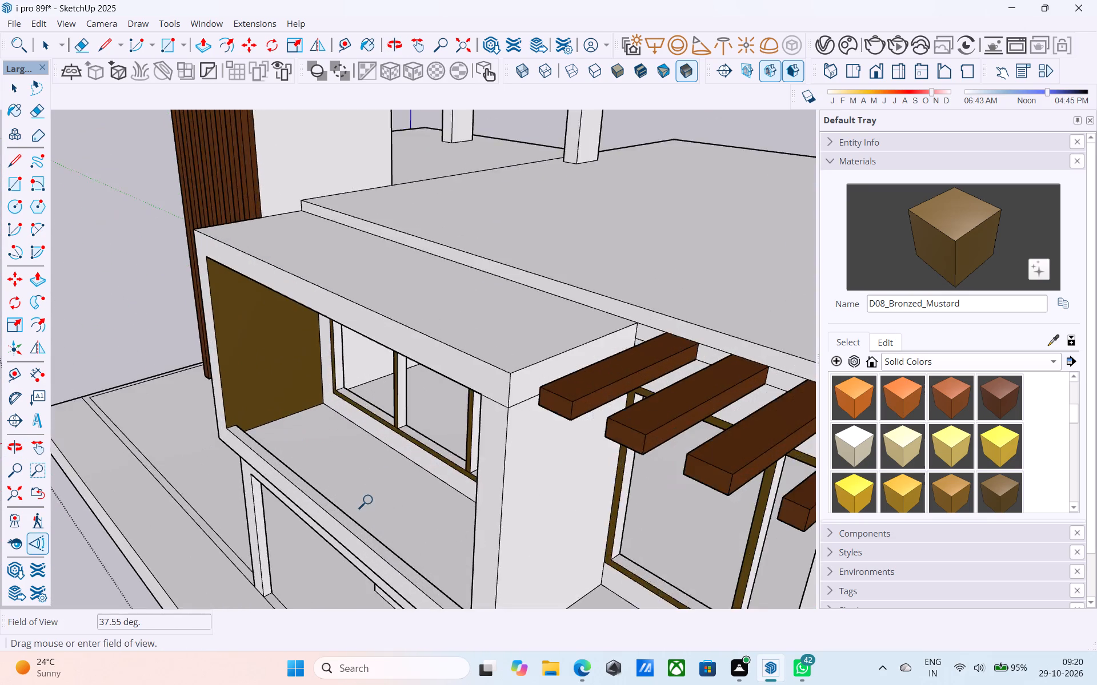
scroll(371, 501, up, 14)
middle_drag(253, 474, 79, 458)
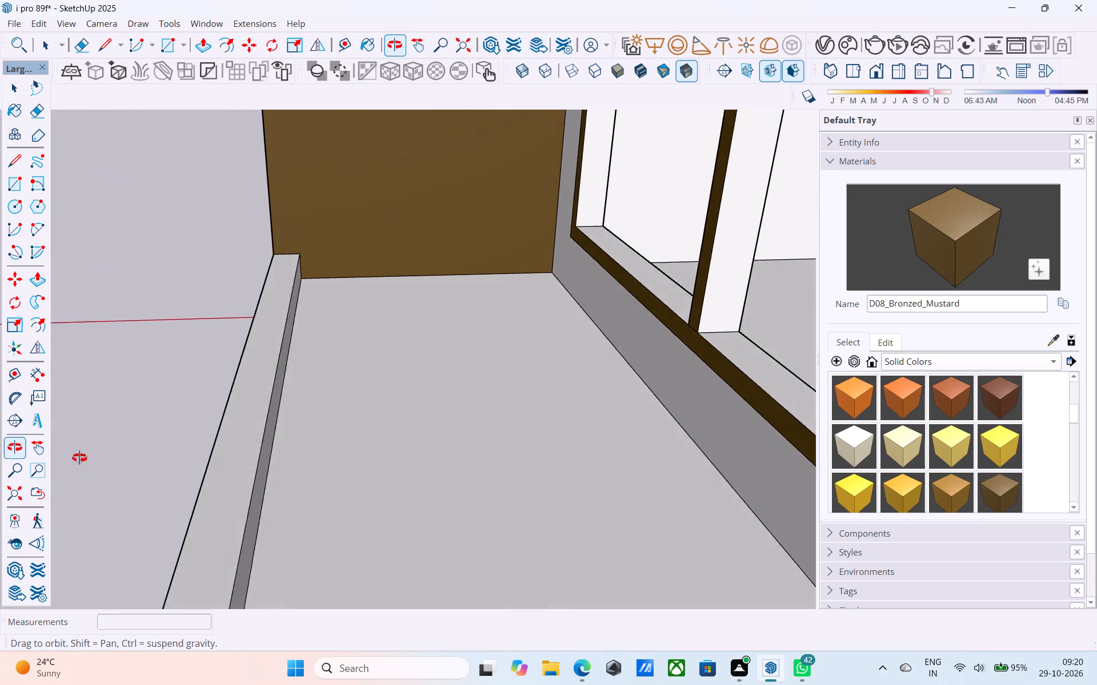
middle_drag(79, 458, 122, 436)
scroll(231, 308, up, 4)
scroll(231, 308, down, 5)
middle_drag(232, 310, 219, 312)
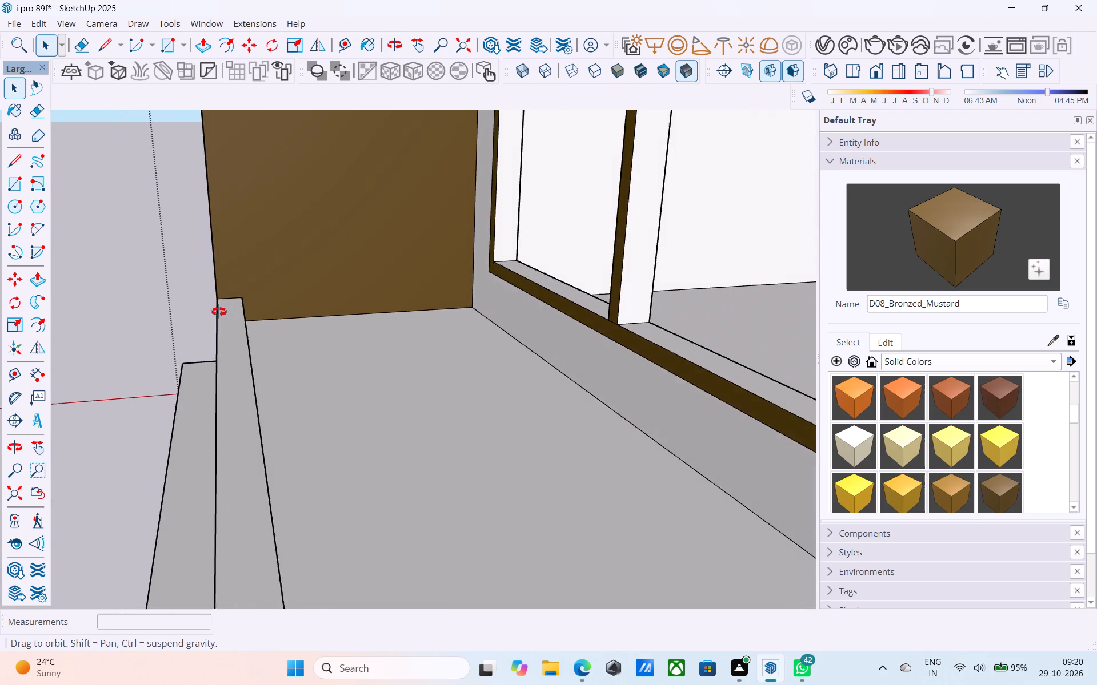
middle_drag(219, 312, 169, 324)
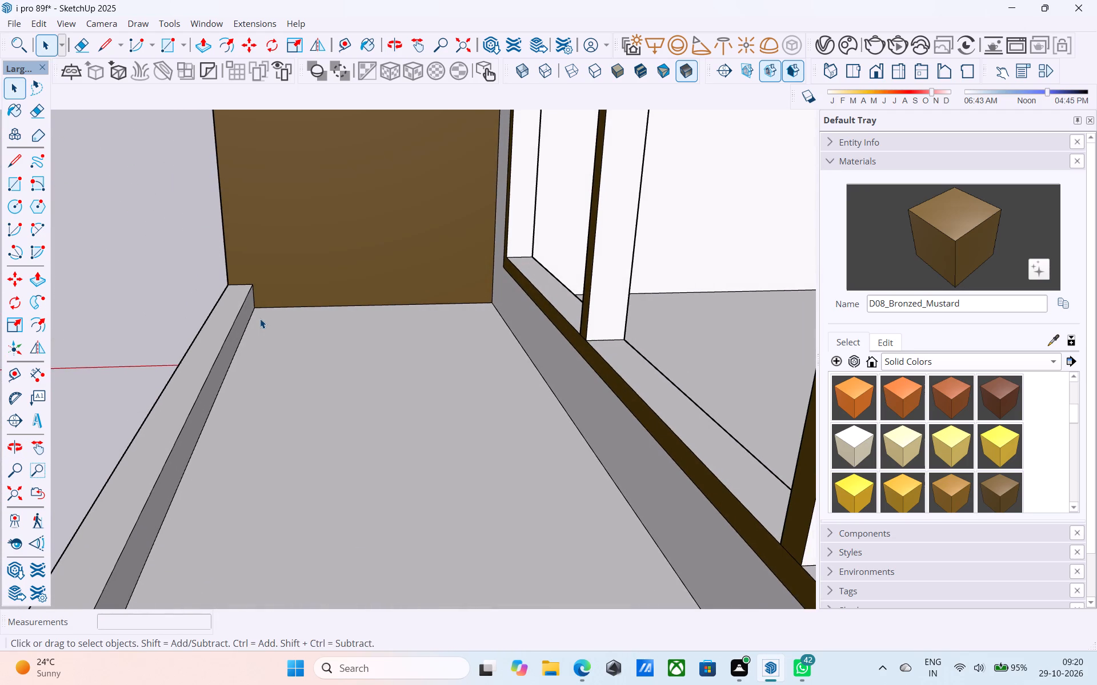
scroll(259, 318, up, 1)
click(253, 313)
key(m)
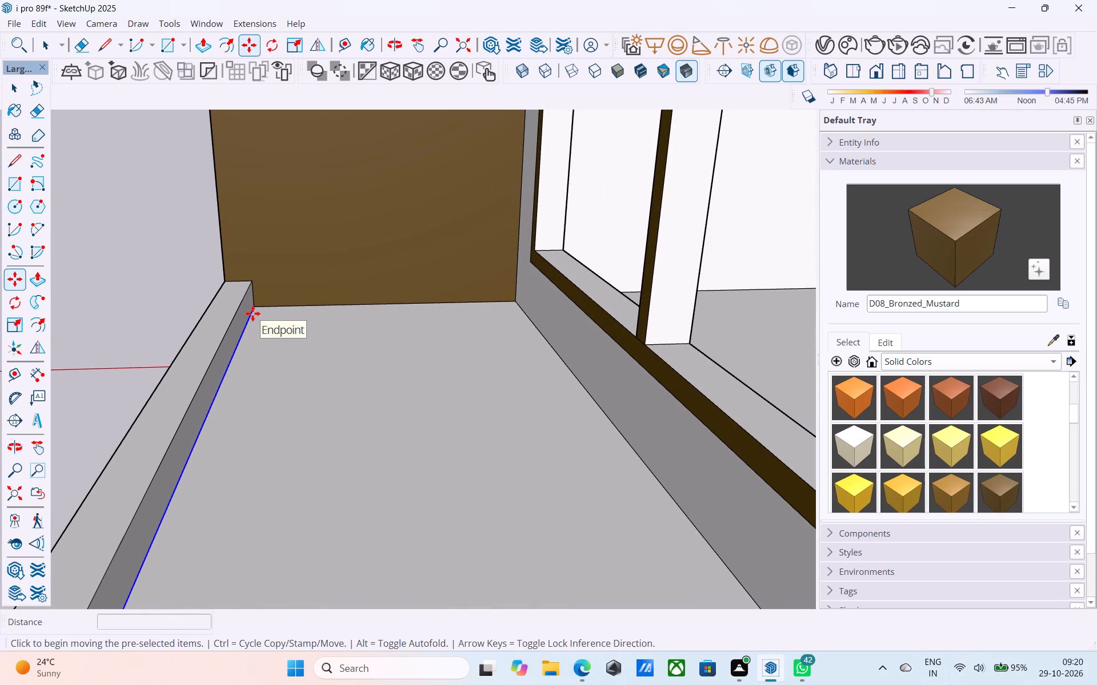
click(255, 305)
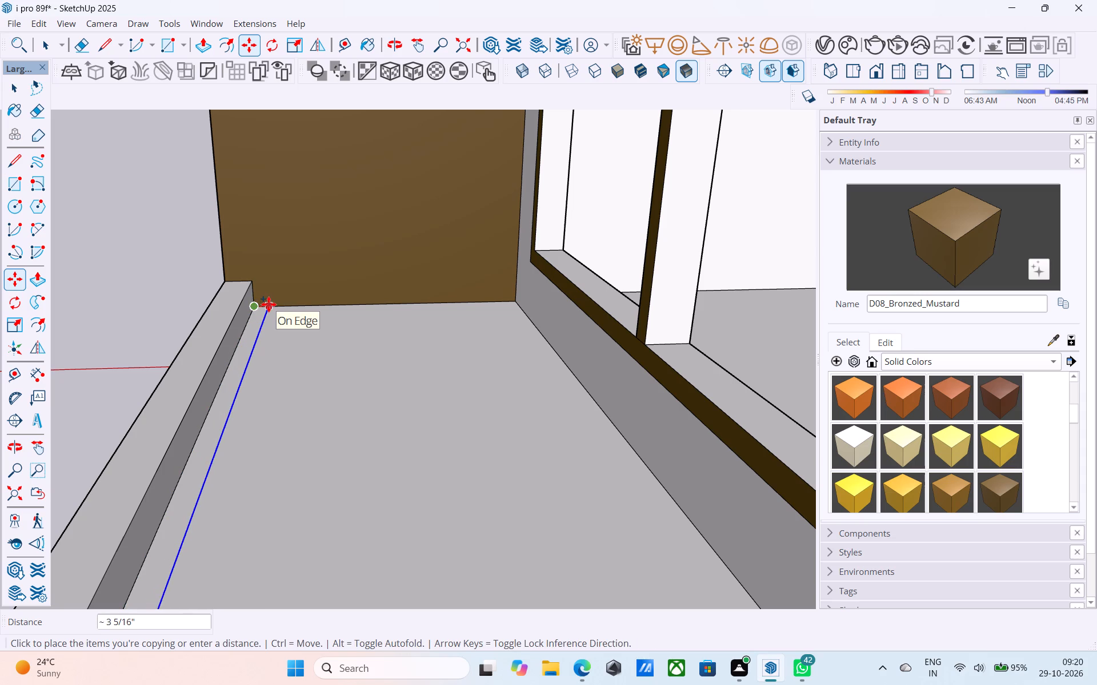
text(3")
key(Return)
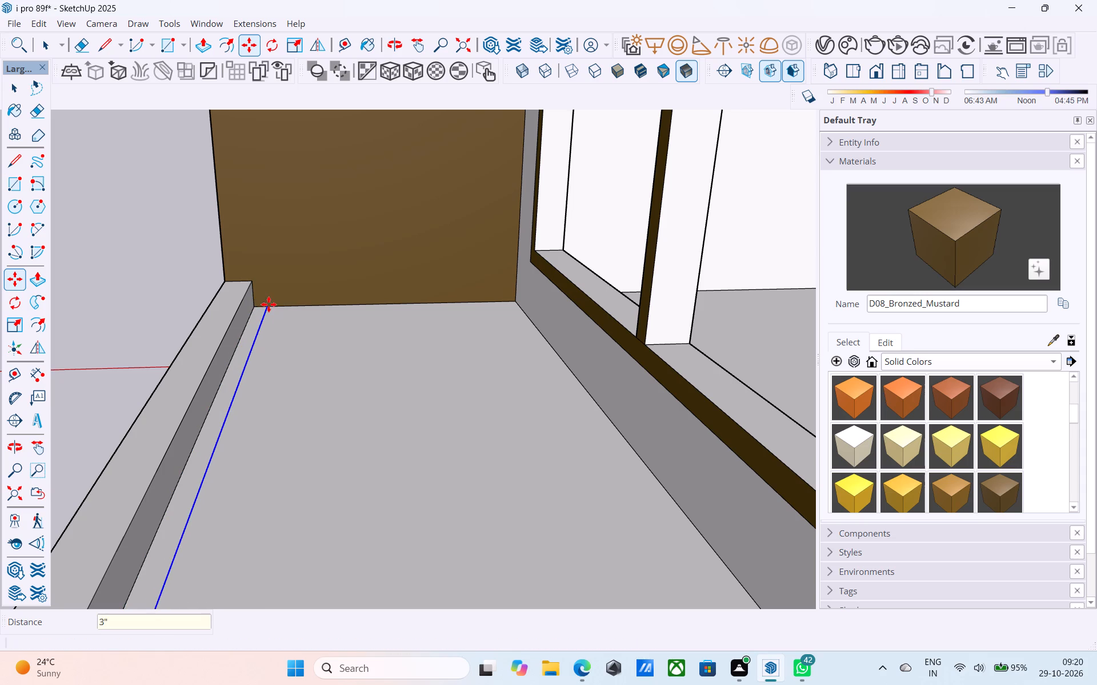
Close the gap between the copied edge and the bronze side wall with a short line, separating the 3" floor strip.
key(space)
click(259, 312)
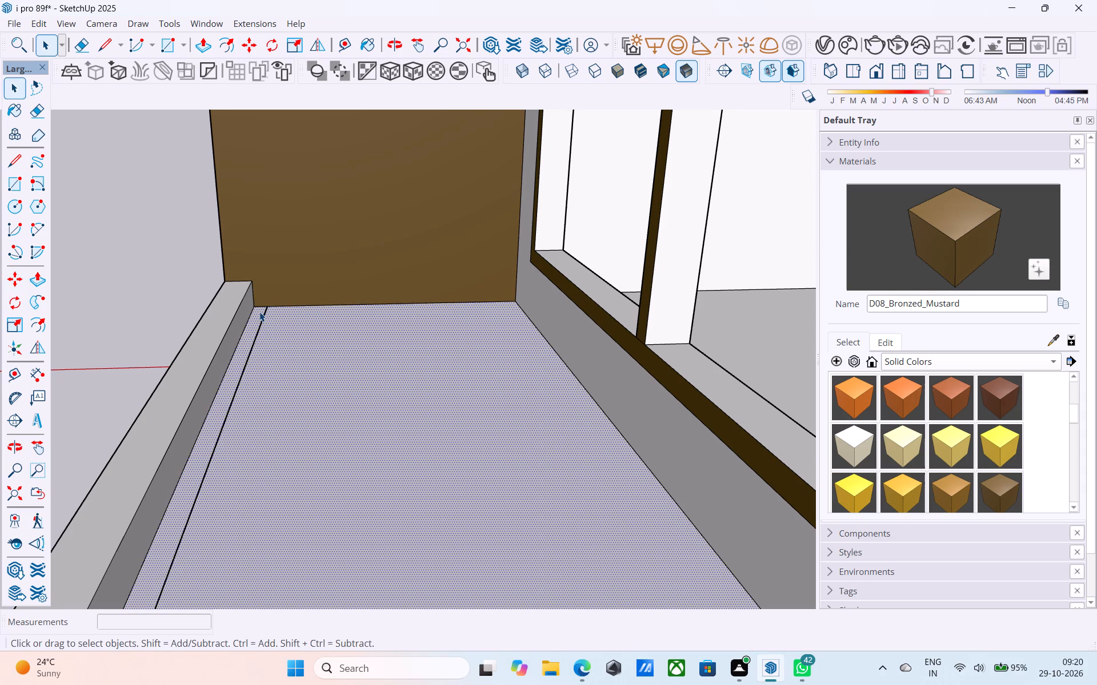
middle_drag(259, 312, 709, 311)
scroll(660, 326, down, 7)
middle_drag(572, 350, 690, 404)
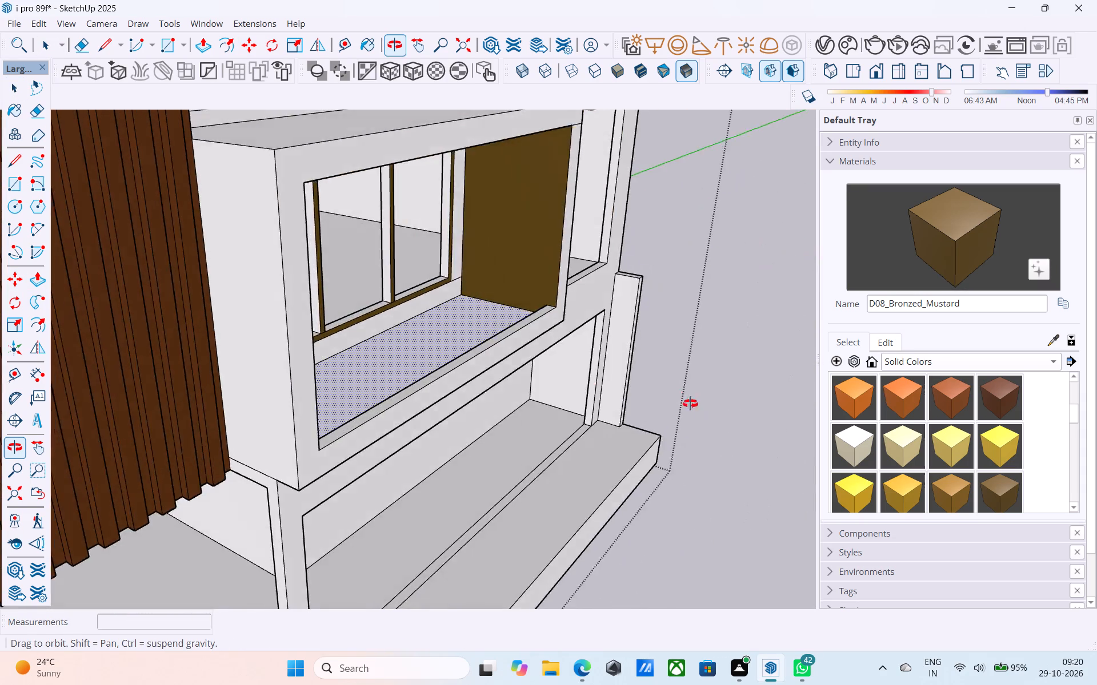
middle_drag(690, 404, 722, 488)
scroll(525, 280, up, 6)
middle_drag(517, 261, 566, 236)
scroll(564, 235, up, 5)
middle_drag(560, 243, 584, 256)
scroll(584, 255, up, 1)
key(l)
click(575, 212)
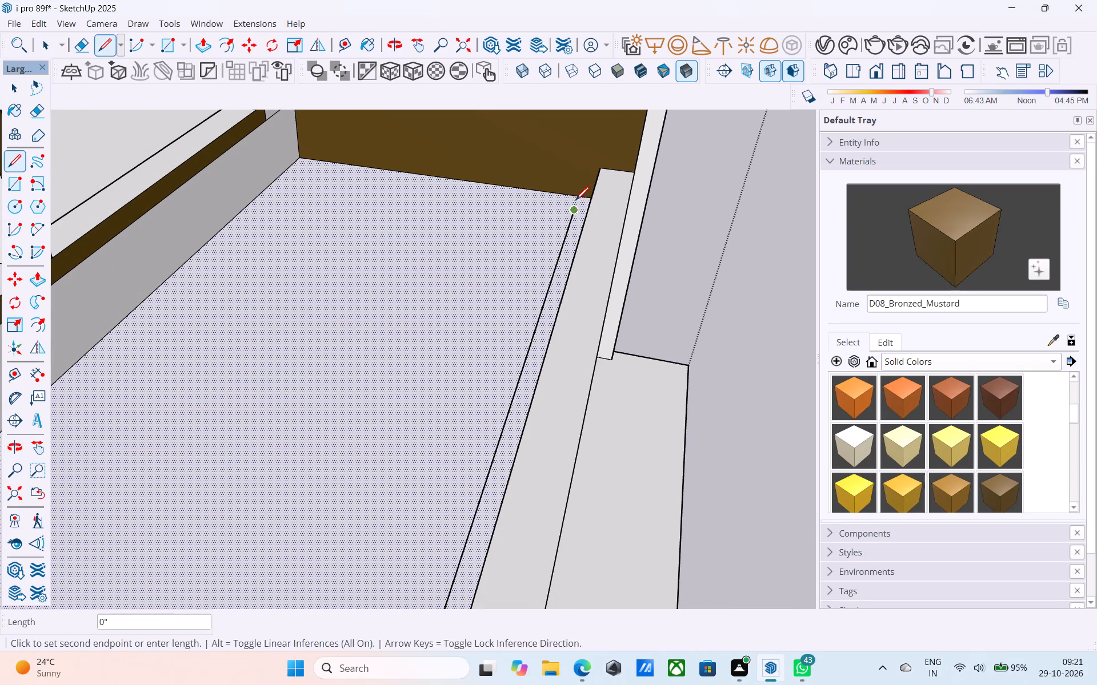
click(578, 196)
Extrude the narrow strip along the balcony's front up 2.5' as a railing.
key(space)
click(578, 200)
click(580, 209)
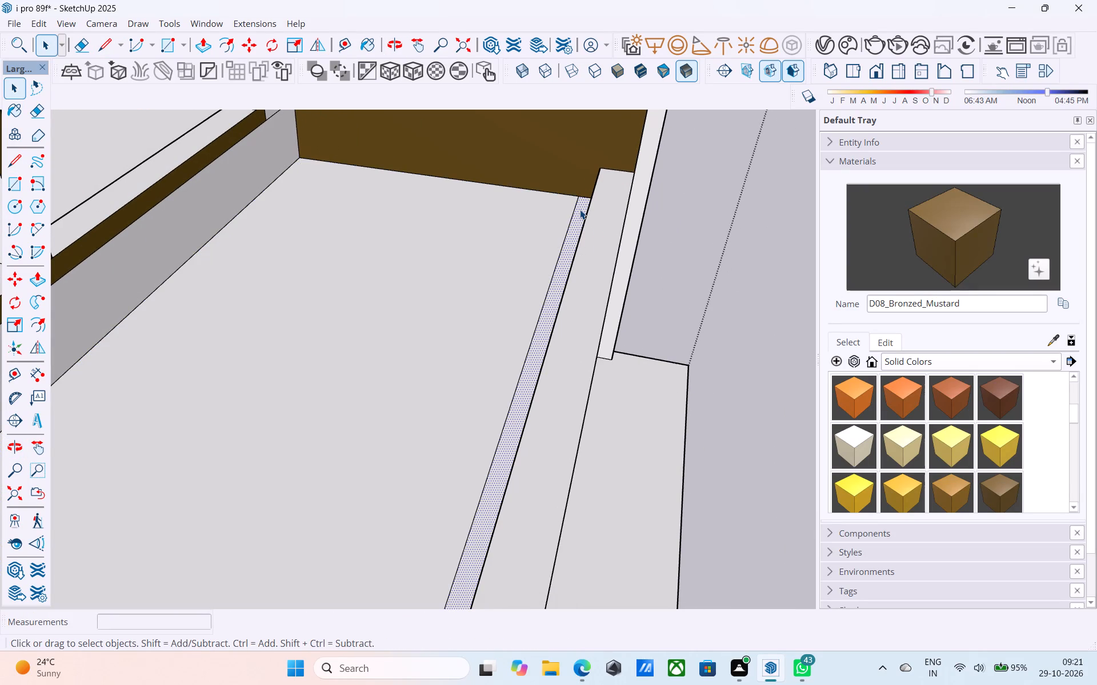
key(p)
click(580, 209)
text(2.5')
key(Return)
key(space)
Erase the stray vertical edge near the end of the balcony railing's outer face.
middle_drag(619, 281, 389, 254)
scroll(419, 284, down, 7)
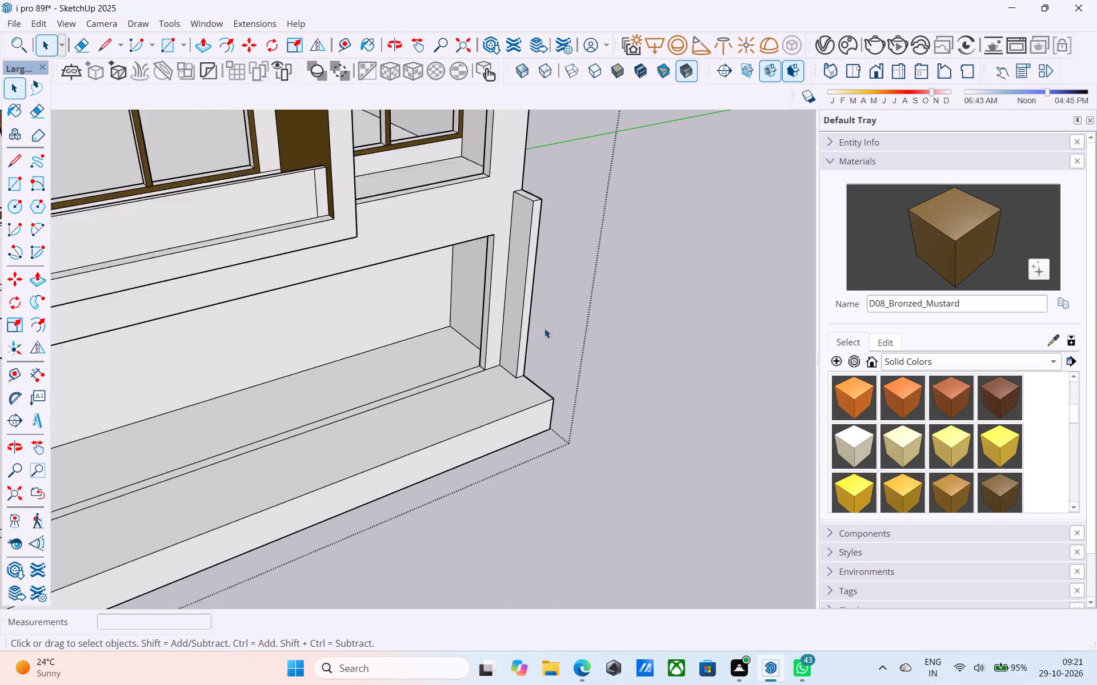
scroll(545, 328, down, 6)
middle_drag(377, 303, 490, 317)
scroll(554, 290, up, 11)
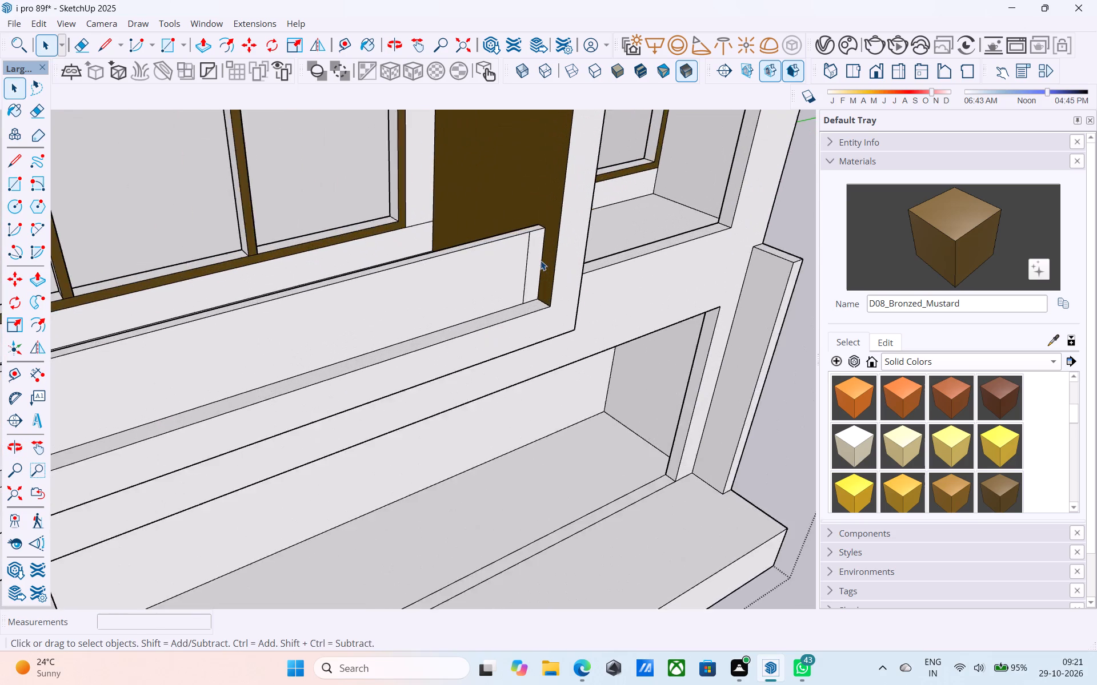
scroll(541, 260, up, 2)
key(e)
drag(533, 257, 525, 257)
Paint the balcony railing's outer face with Glass_Basic_01 from the Glass materials.
scroll(523, 257, down, 4)
middle_drag(523, 257, 221, 312)
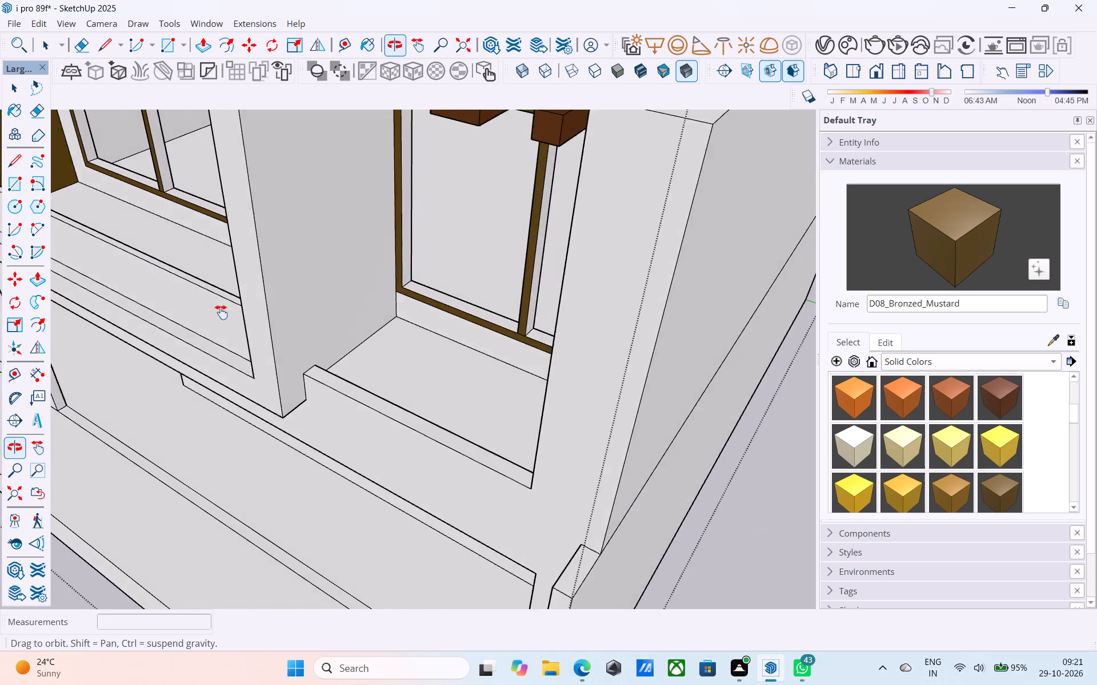
middle_drag(221, 312, 526, 326)
shift+middle_drag(358, 281, 371, 312)
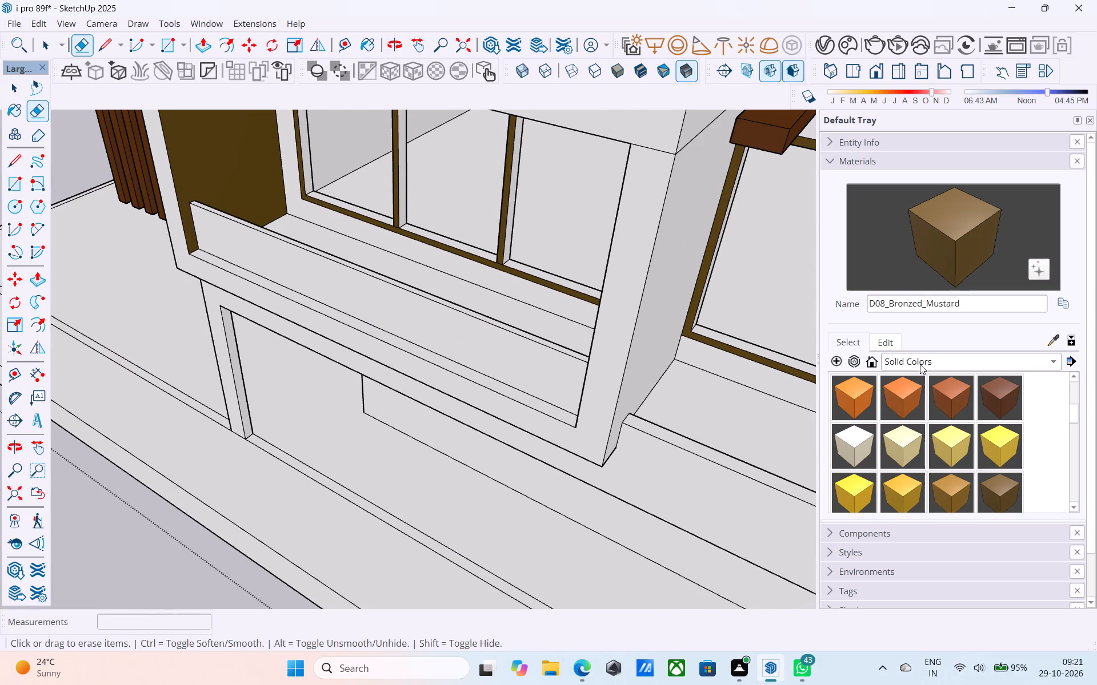
click(920, 364)
click(925, 280)
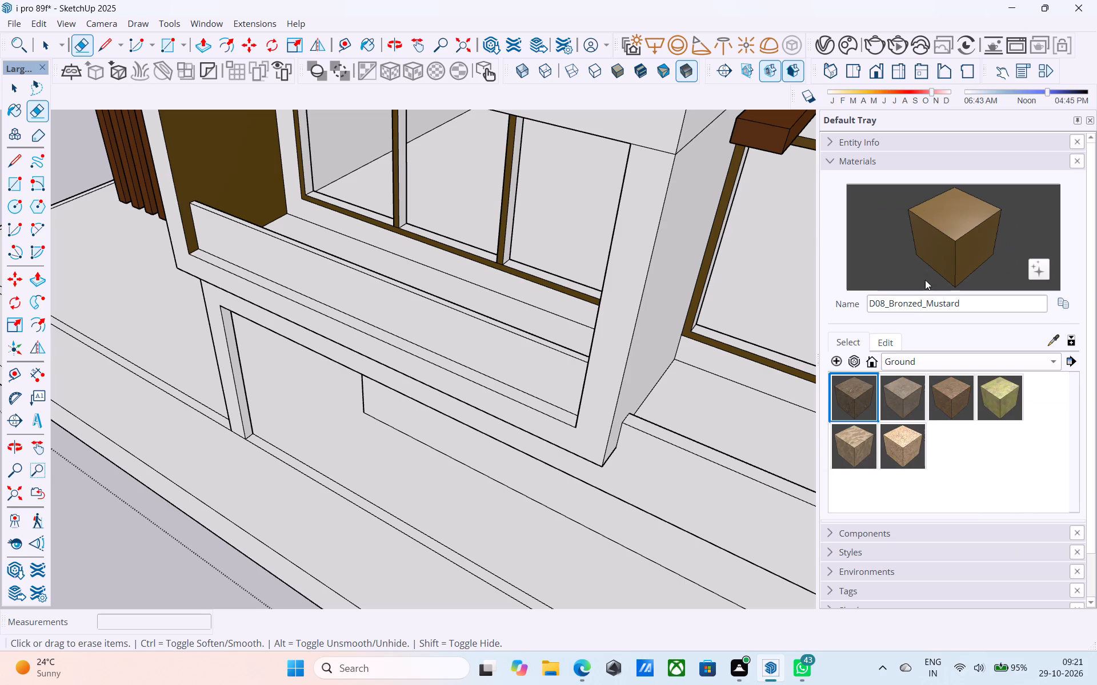
click(951, 369)
click(935, 348)
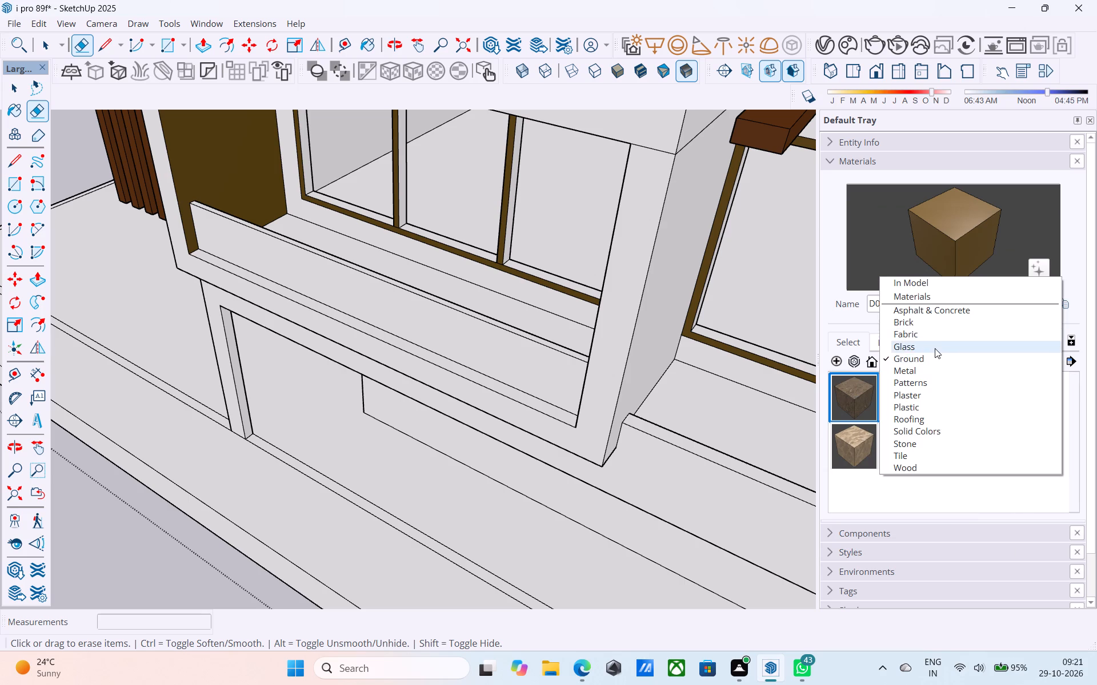
click(859, 399)
click(419, 325)
Paint the balcony railing's inner face with the same Glass_Basic_01 material.
middle_drag(422, 316, 479, 360)
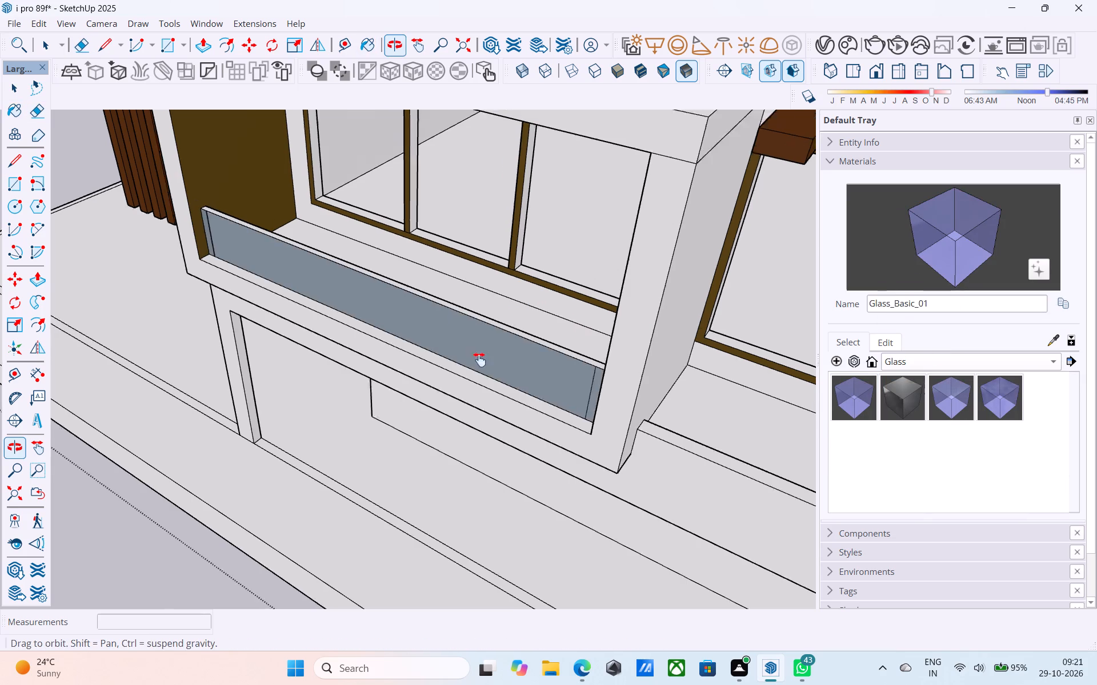
middle_drag(479, 360, 529, 428)
scroll(413, 318, up, 7)
shift+middle_drag(412, 293, 426, 283)
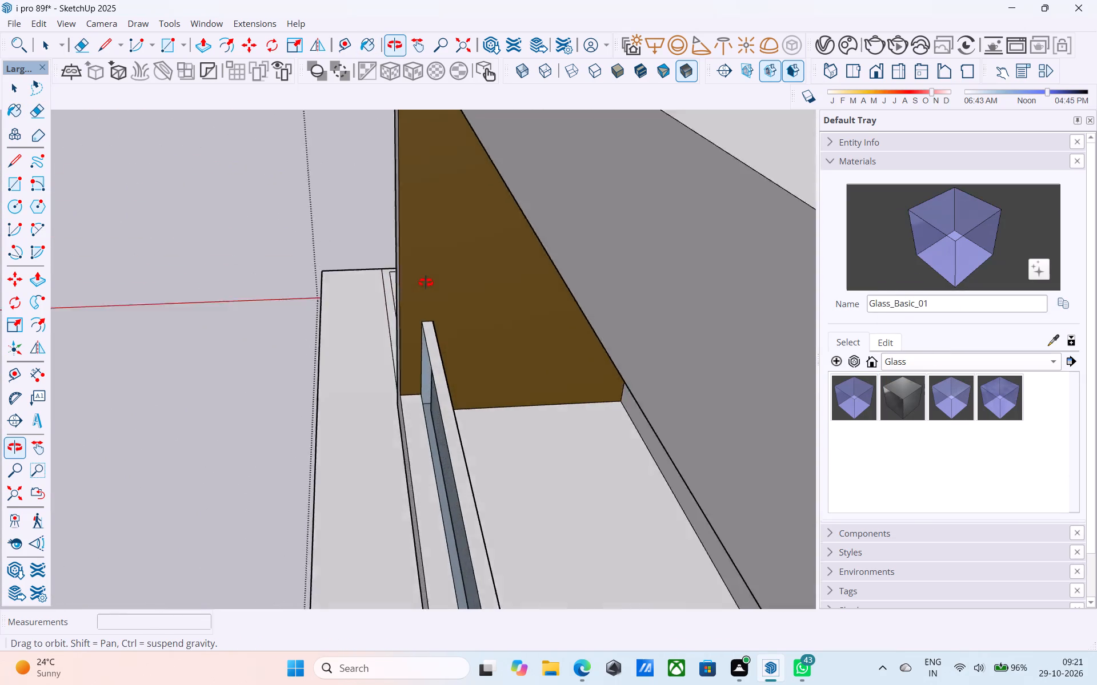
shift+middle_drag(426, 283, 366, 195)
scroll(422, 237, up, 1)
scroll(459, 544, up, 6)
click(441, 515)
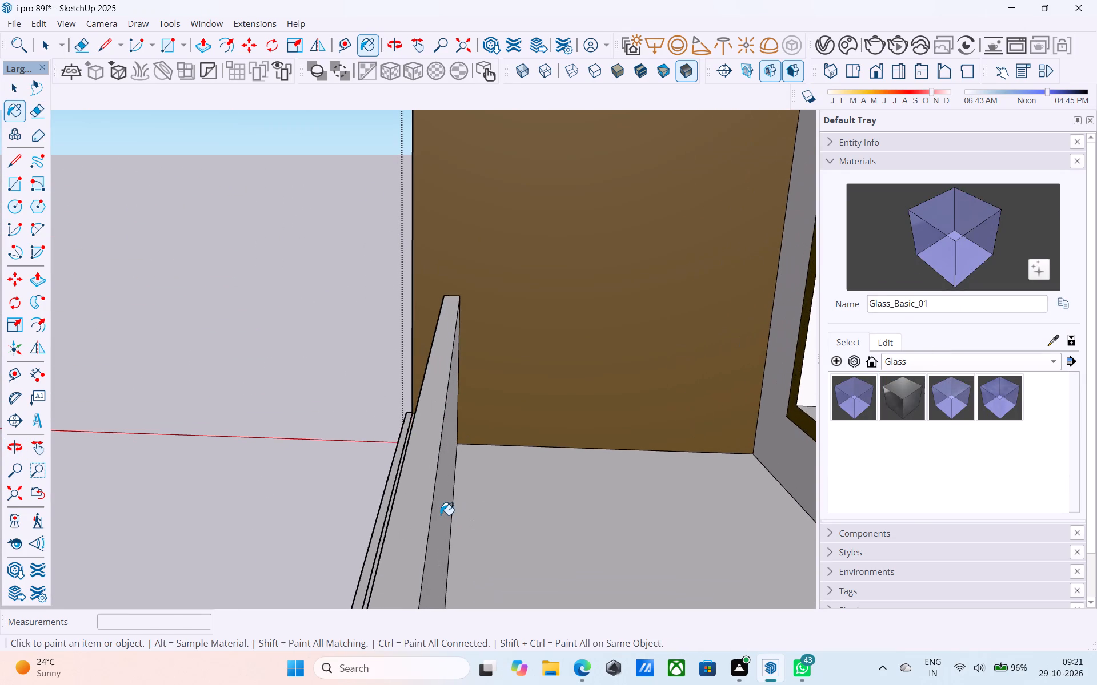
Paint the narrow strip at the end of the balcony railing's inner face with Glass_Basic_01, and erase the vertical edge beside it.
scroll(441, 515, up, 1)
middle_drag(441, 515, 600, 492)
scroll(738, 429, down, 11)
shift+middle_drag(478, 460, 900, 421)
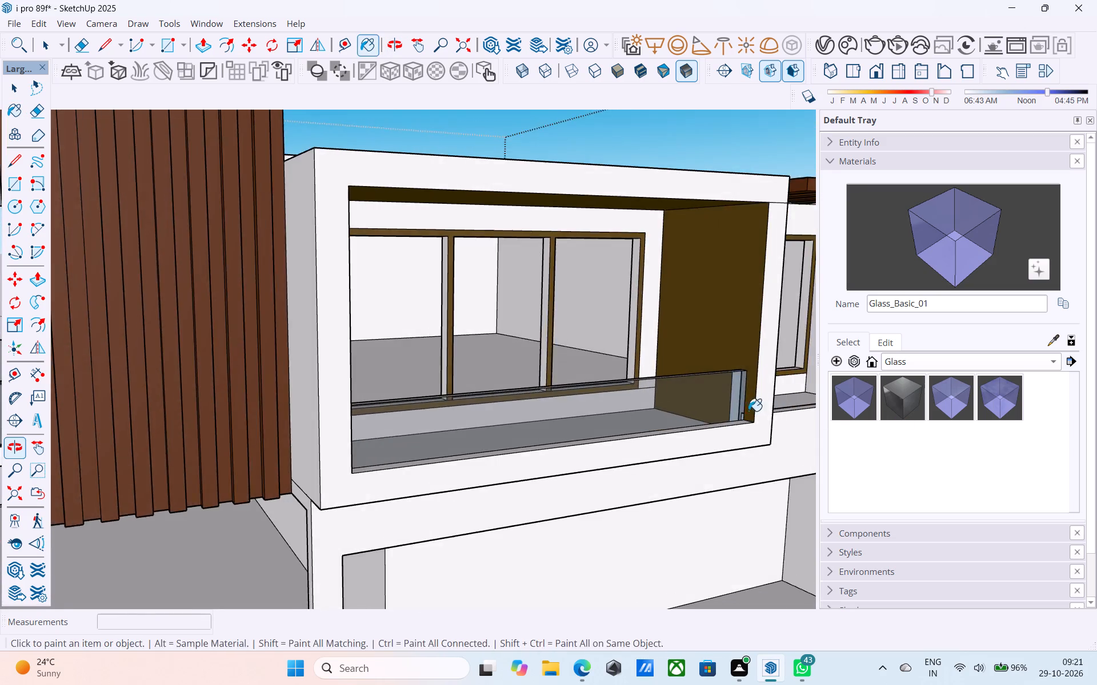
scroll(748, 411, down, 3)
shift+middle_drag(743, 414, 635, 445)
scroll(641, 444, up, 13)
middle_drag(602, 432, 924, 551)
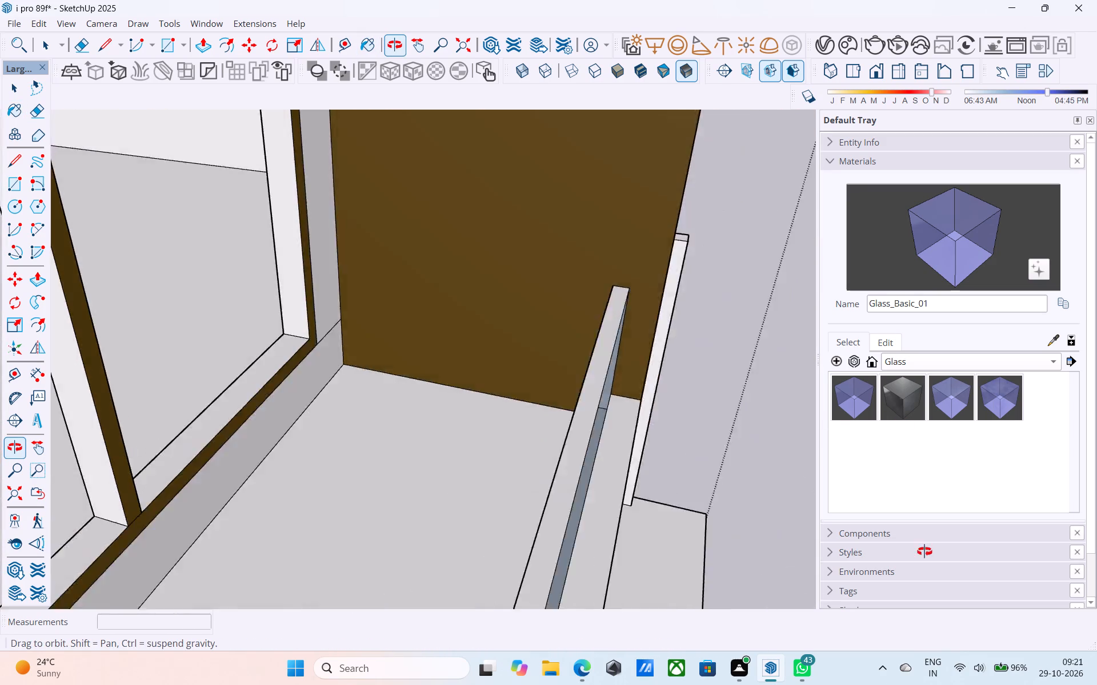
middle_drag(924, 551, 951, 534)
scroll(607, 410, up, 9)
click(575, 319)
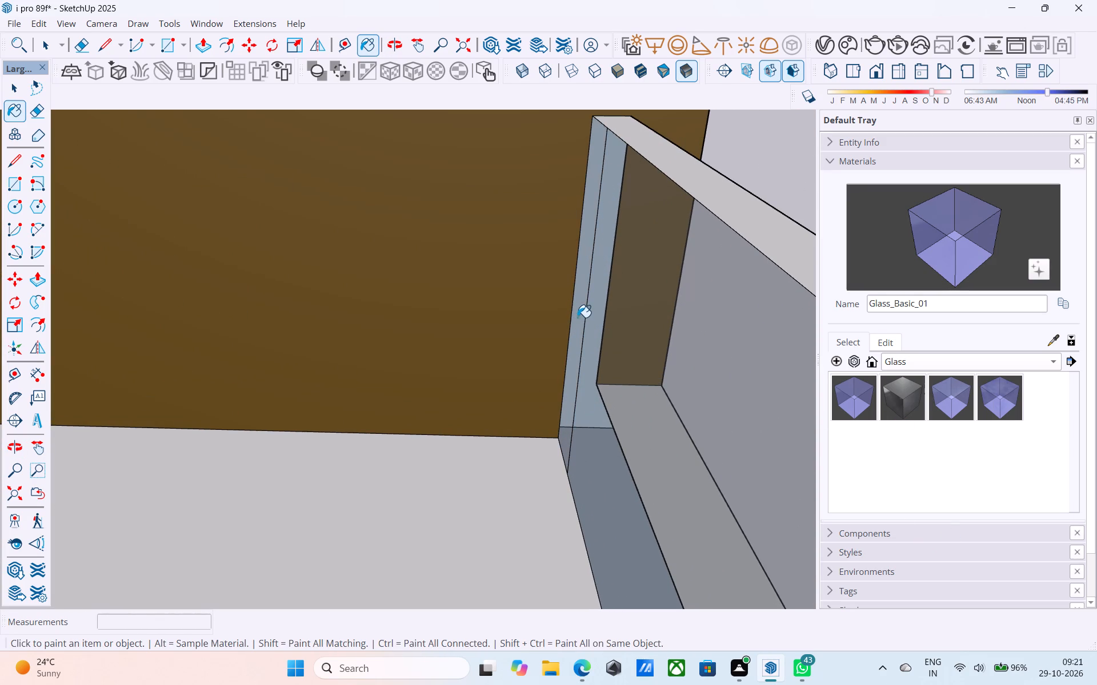
key(e)
click(588, 317)
key(space)
Draw a line across the glass railing's end against the brown side wall, level with the top of the front curb.
middle_drag(641, 327, 454, 312)
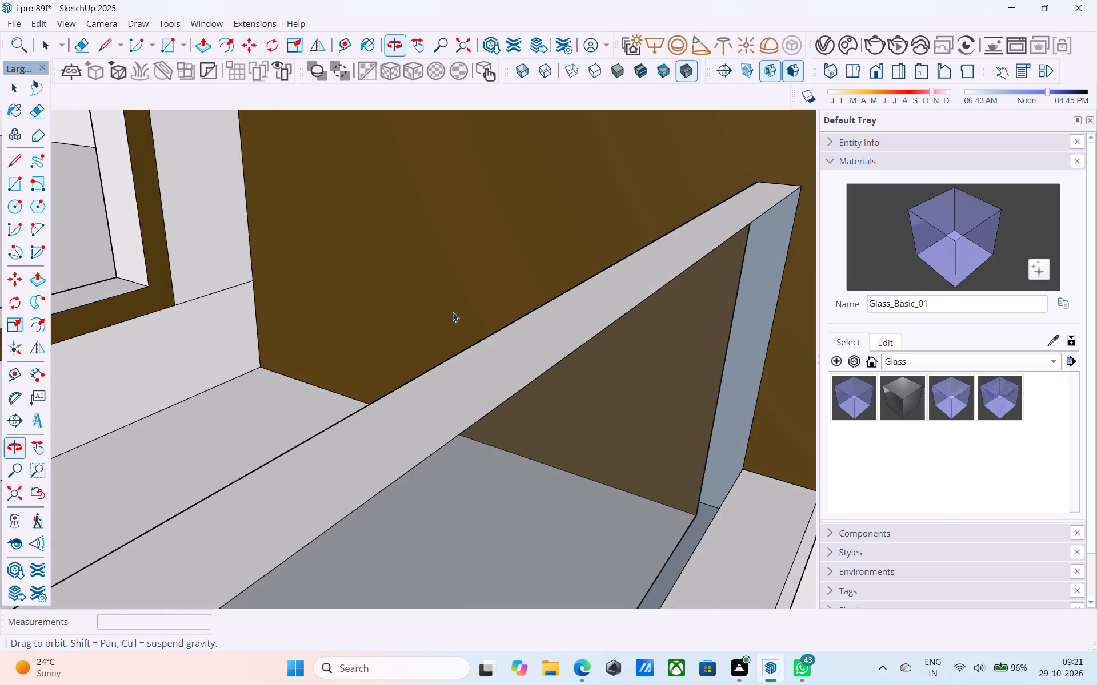
scroll(455, 294, down, 14)
scroll(594, 349, up, 9)
middle_drag(584, 347, 402, 324)
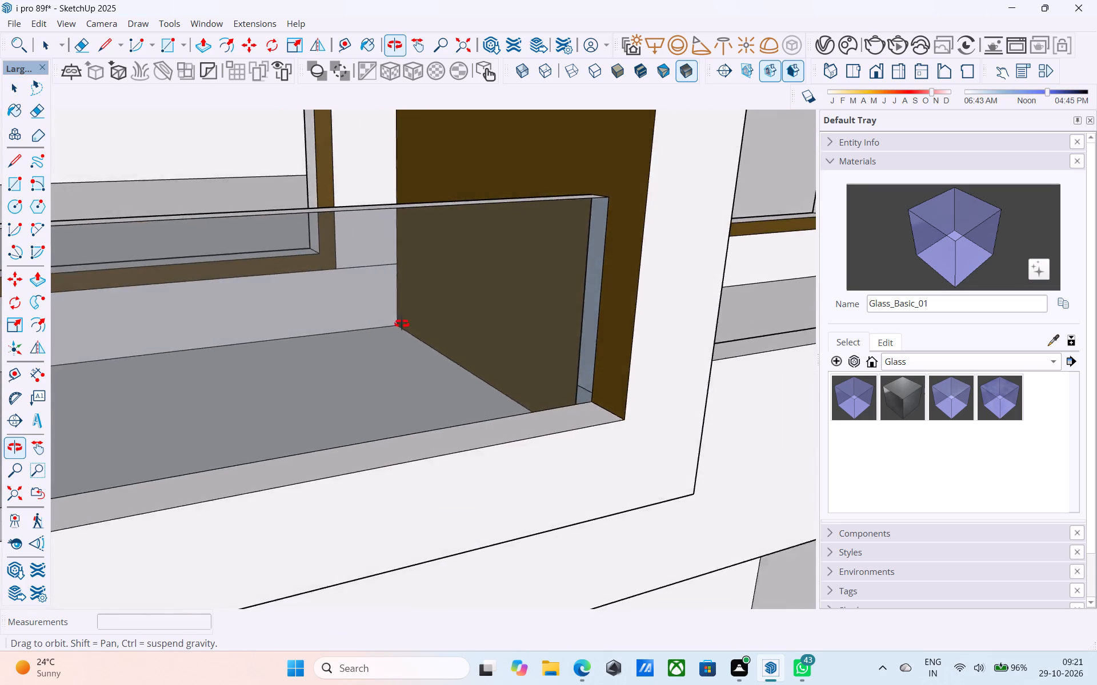
middle_drag(402, 324, 716, 308)
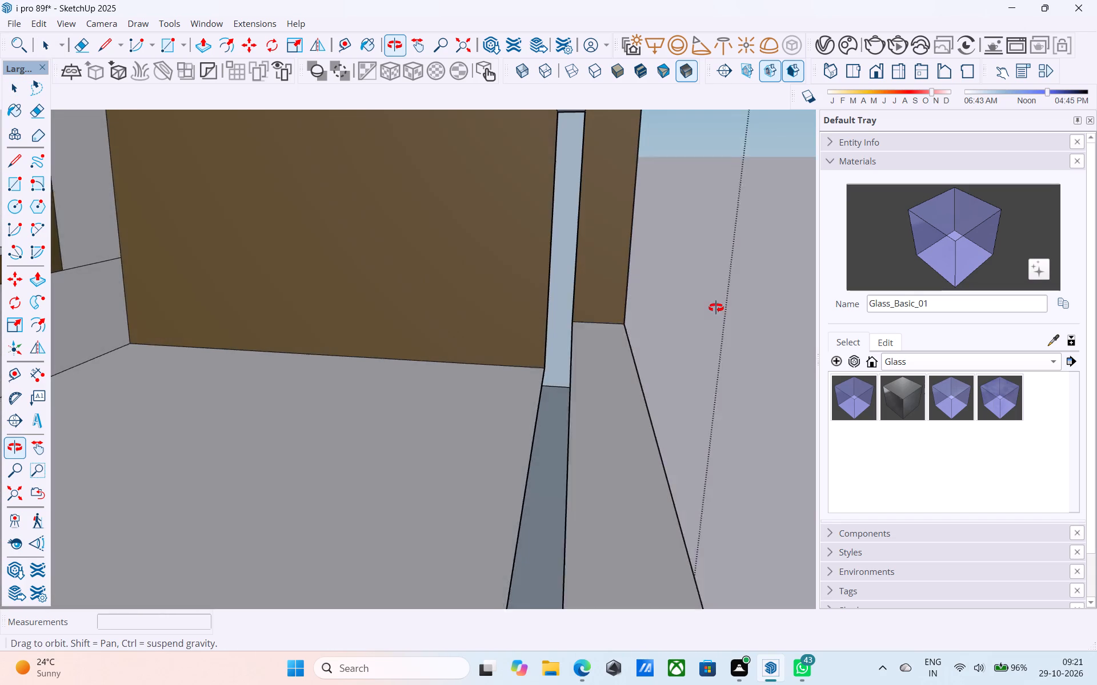
middle_drag(716, 308, 723, 308)
key(l)
scroll(595, 332, up, 3)
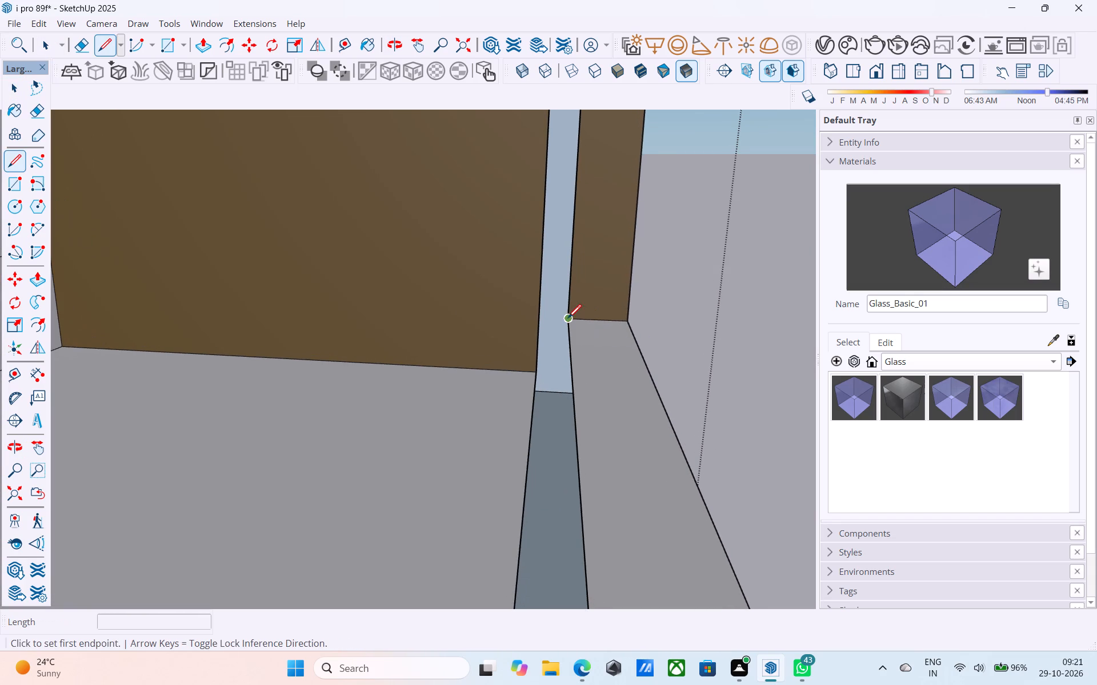
click(568, 319)
click(541, 319)
key(space)
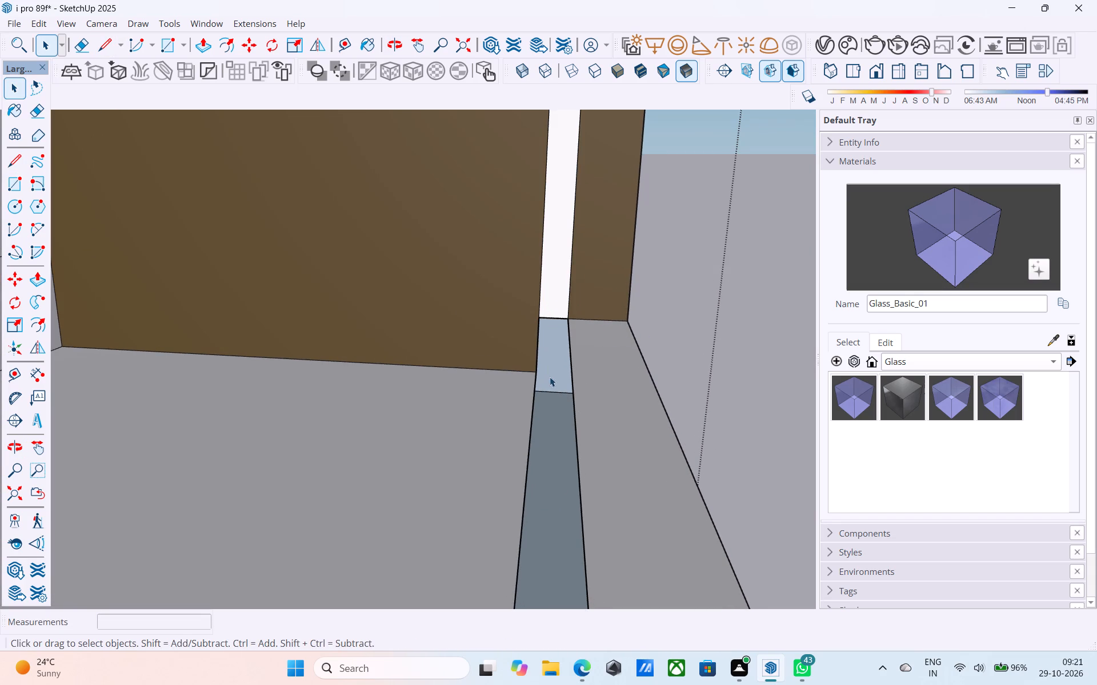
Draw a line about 16' 9" long along the railing's inner face at curb-top height, from one end to the other.
middle_drag(551, 380, 645, 359)
middle_drag(640, 360, 600, 352)
key(l)
click(591, 307)
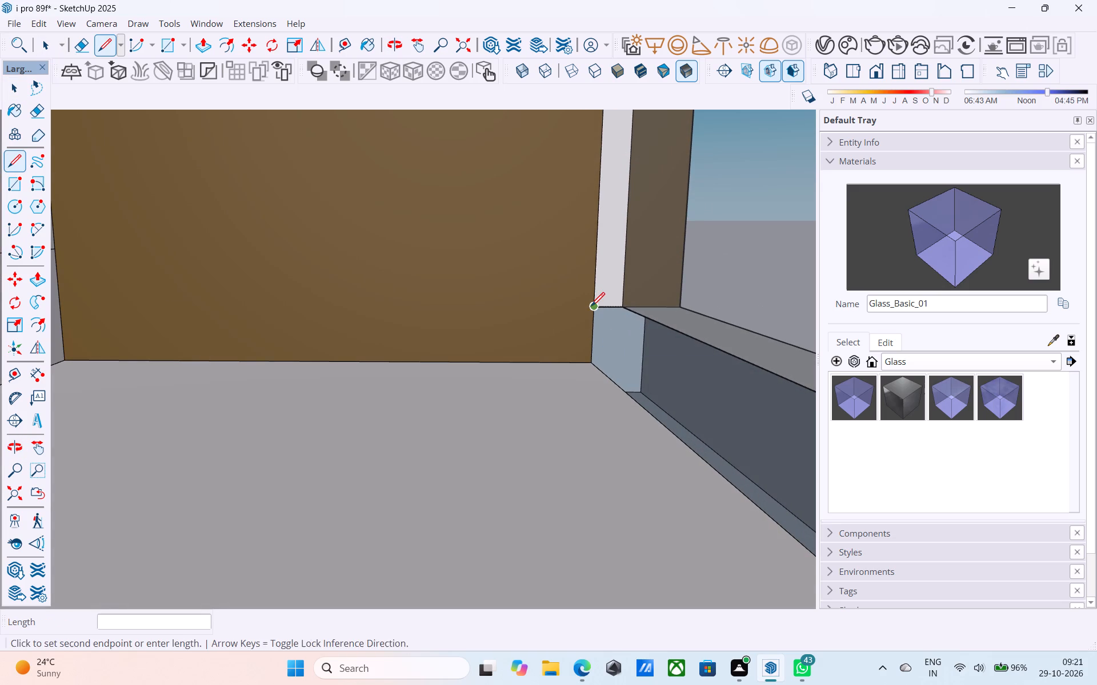
scroll(592, 307, down, 6)
scroll(706, 373, down, 1)
middle_drag(706, 373, 742, 422)
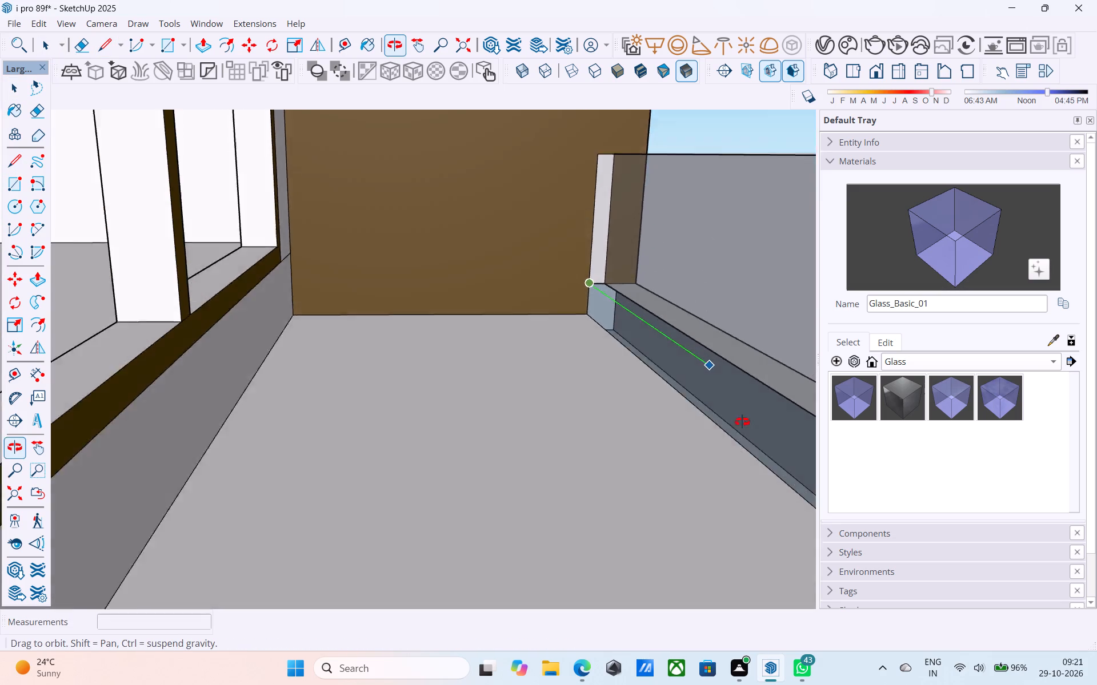
middle_drag(742, 422, 575, 470)
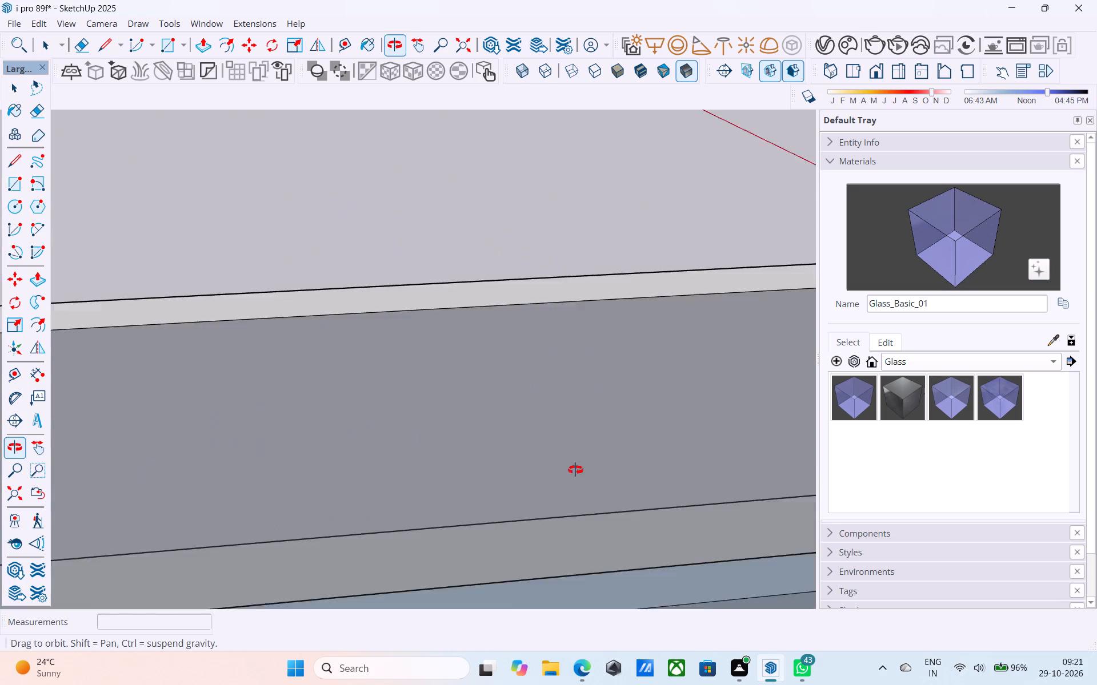
middle_drag(575, 470, 756, 410)
scroll(698, 364, up, 3)
click(702, 344)
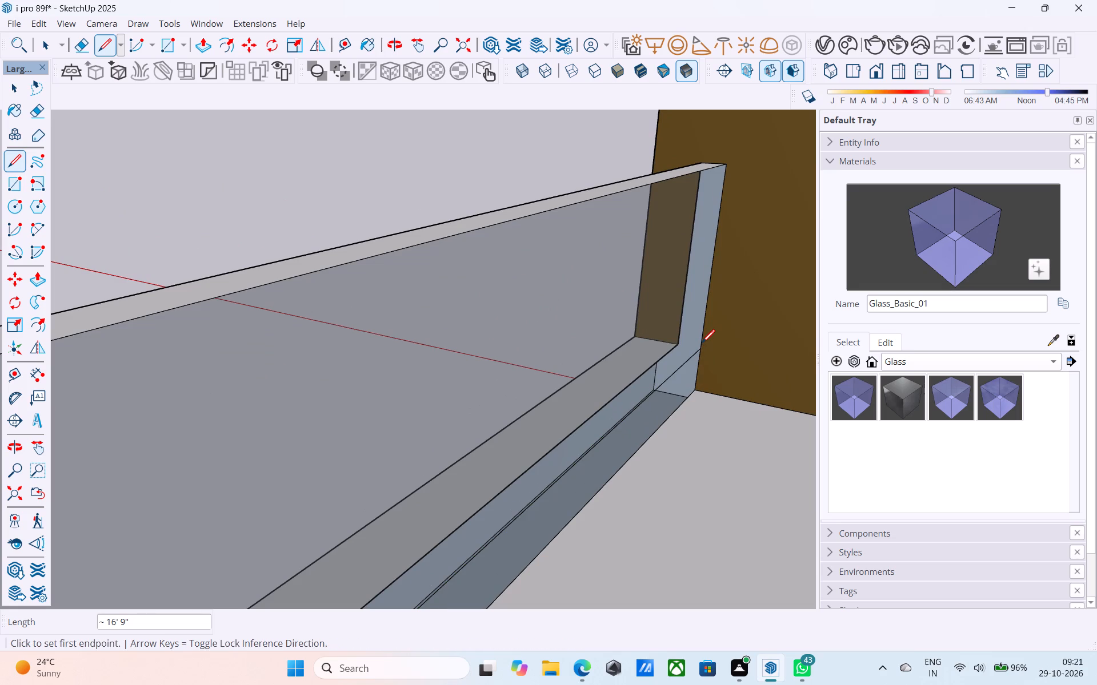
Paint the strip below the new line on the railing's inner face with the In Model Default material.
click(899, 357)
click(890, 298)
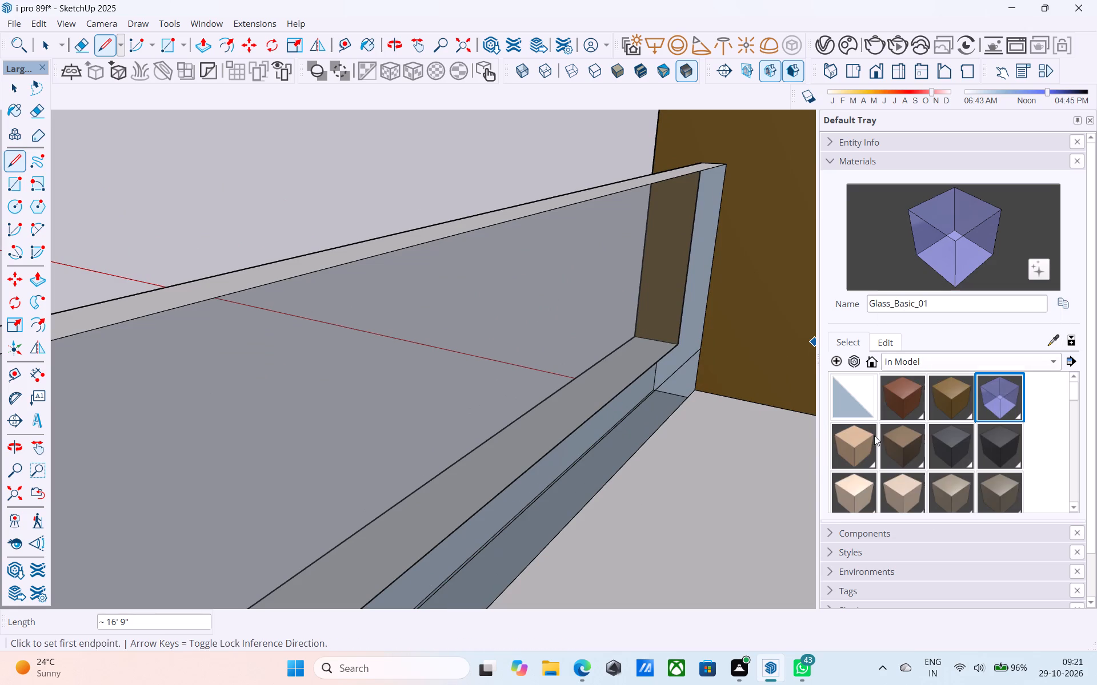
click(866, 396)
click(655, 401)
middle_drag(633, 394, 554, 337)
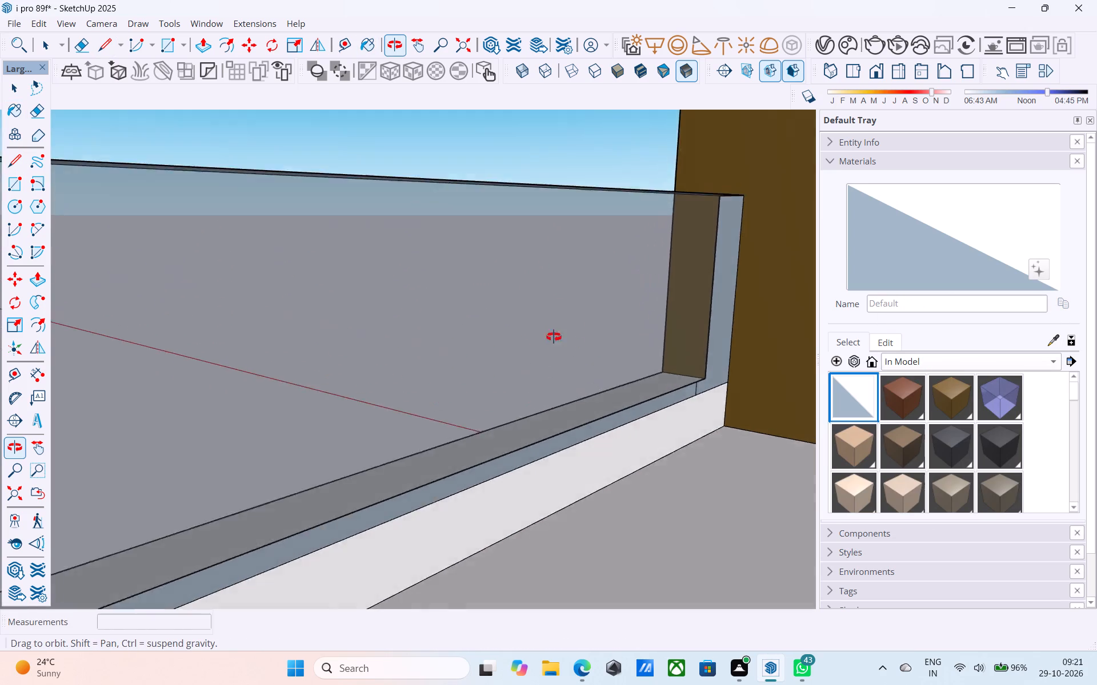
Draw a 3" line across the railing's opposite end, level with the top of the front curb.
middle_drag(554, 337, 735, 363)
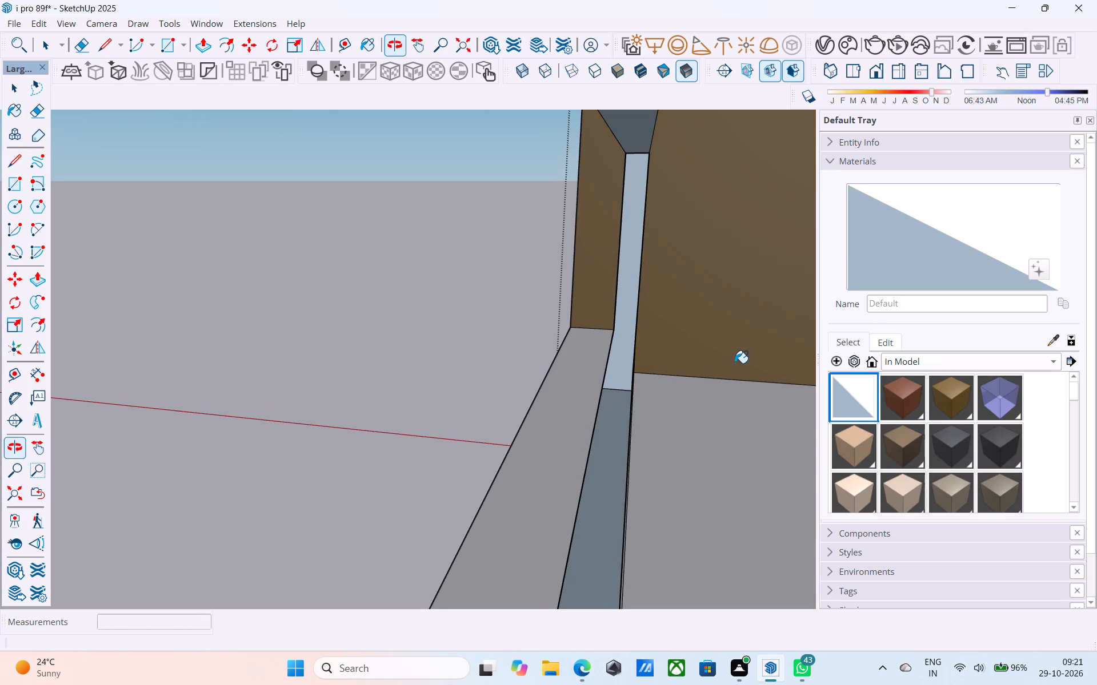
key(l)
click(614, 332)
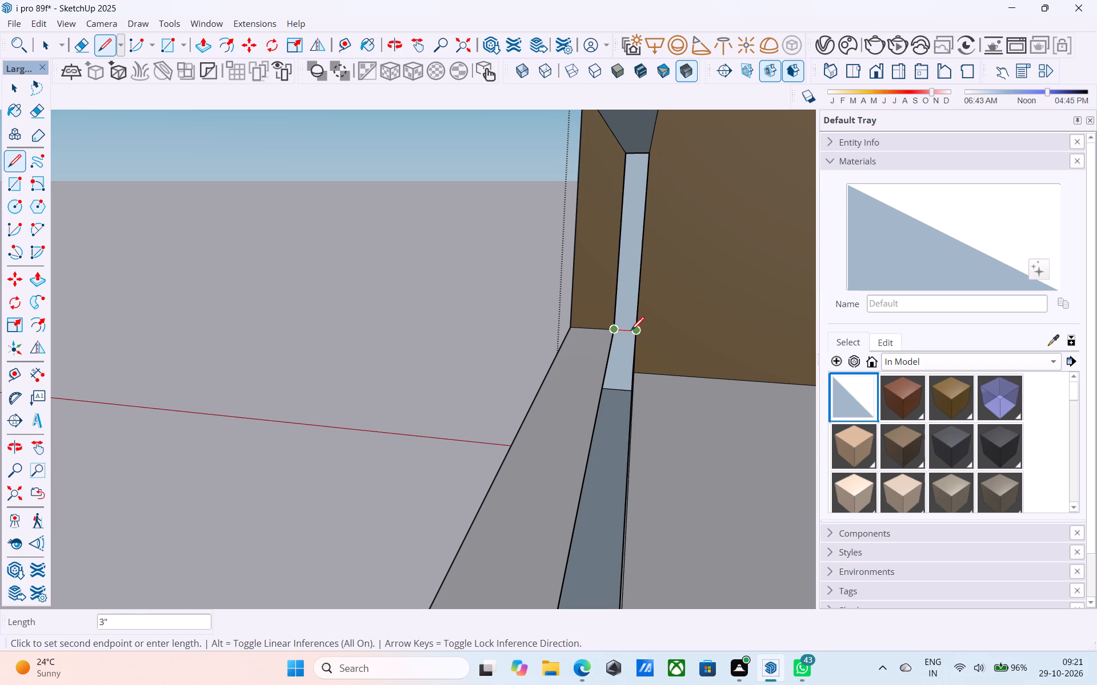
click(640, 332)
key(space)
Copy the inner bottom edge of the adjoining balcony's front curb a short distance inward across its floor.
middle_drag(639, 331, 730, 354)
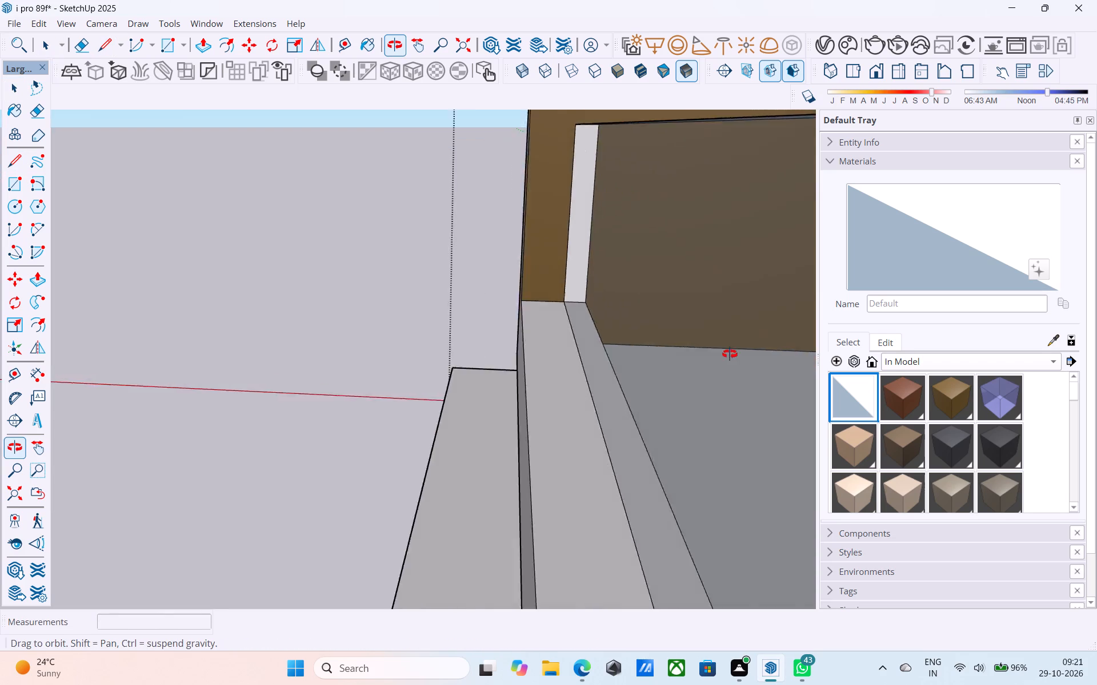
middle_drag(730, 354, 844, 357)
scroll(844, 357, down, 14)
middle_drag(416, 381, 616, 382)
scroll(297, 396, down, 5)
middle_drag(270, 399, 369, 386)
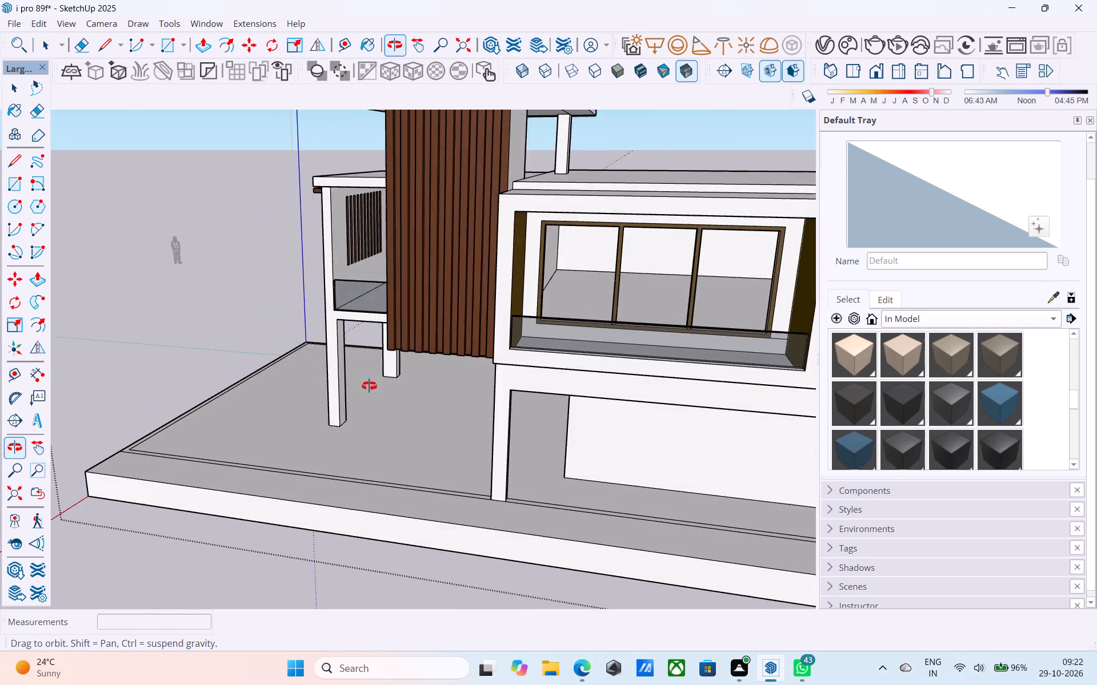
middle_drag(369, 386, 373, 385)
scroll(231, 350, down, 6)
middle_drag(303, 383, 283, 368)
scroll(433, 304, up, 5)
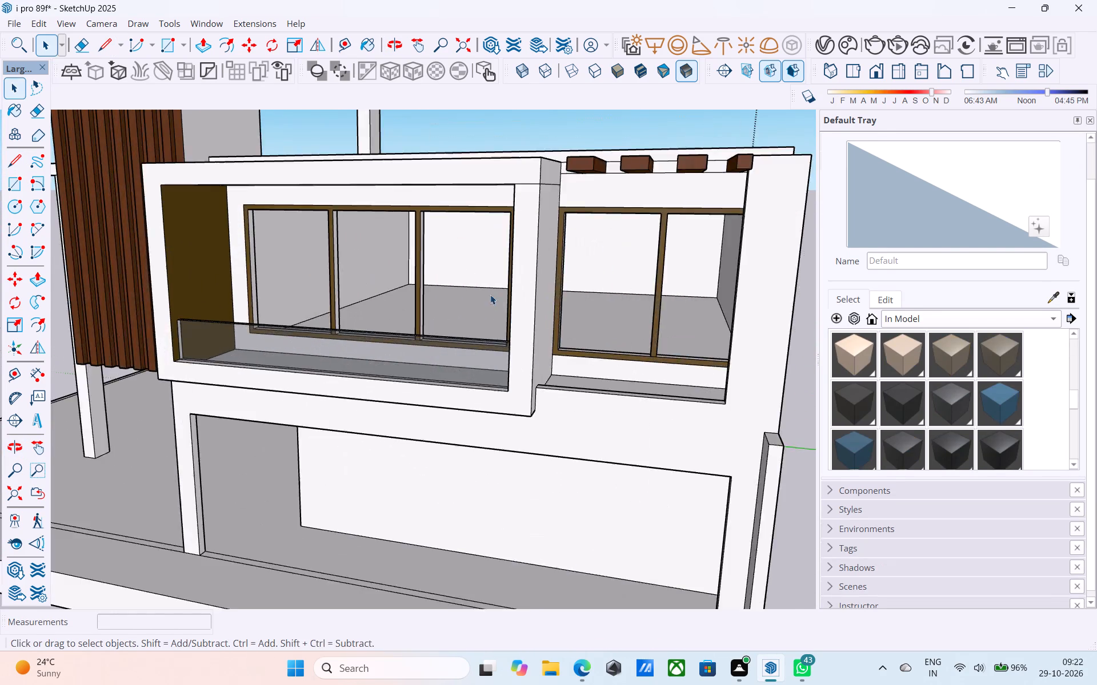
scroll(490, 295, up, 4)
middle_drag(529, 334, 245, 430)
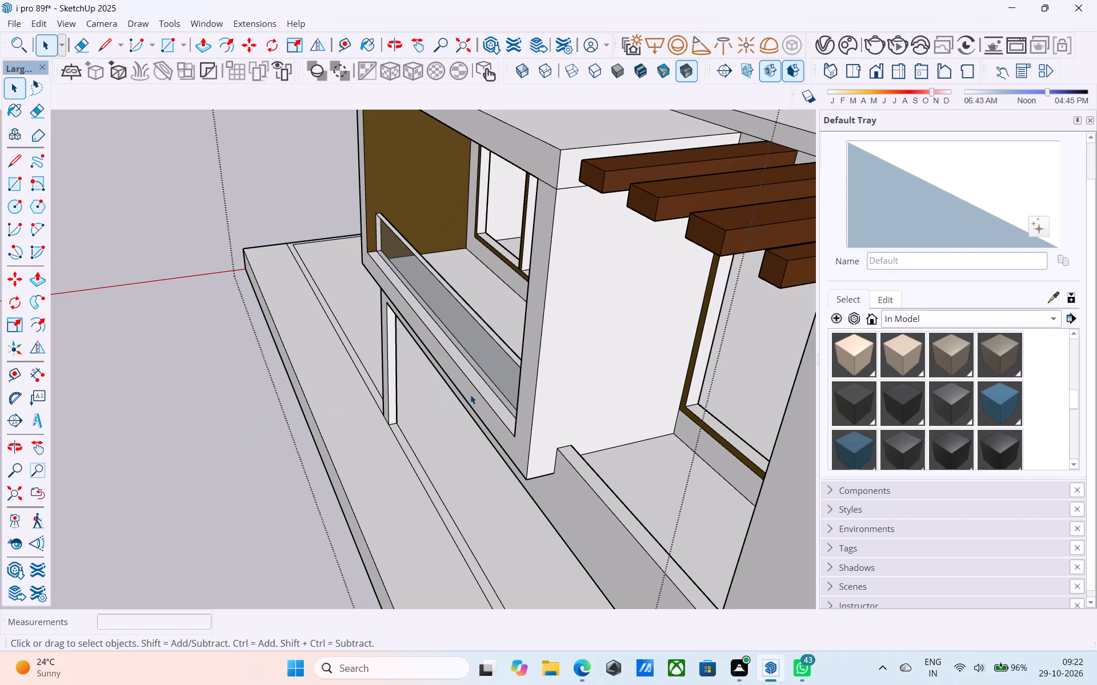
scroll(467, 418, up, 3)
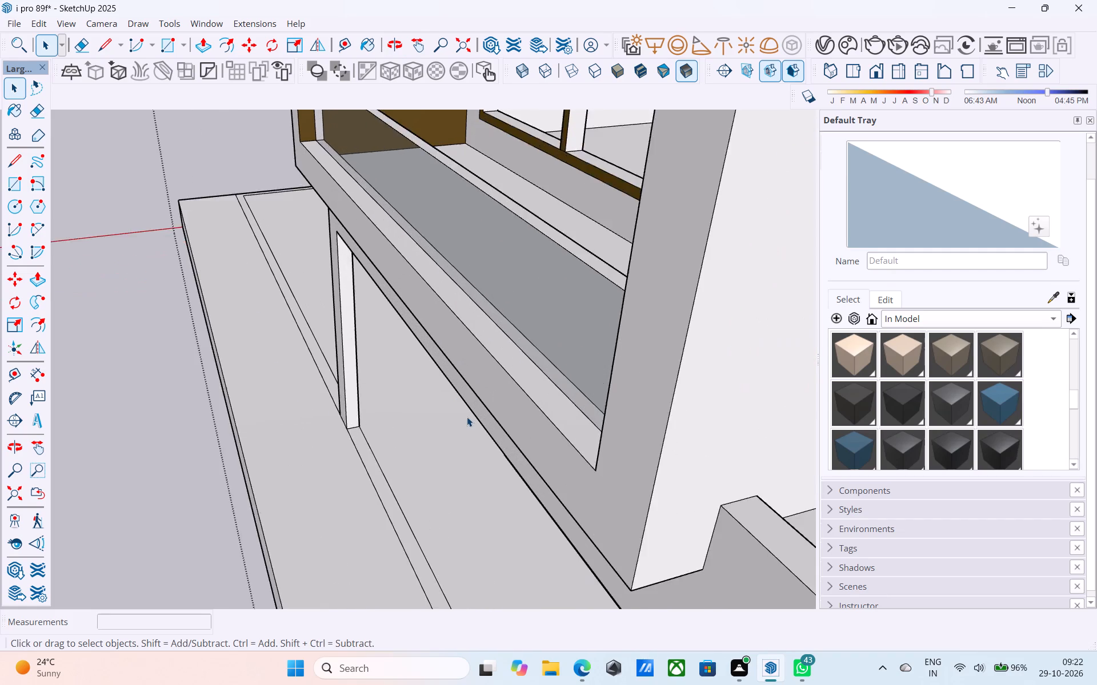
scroll(467, 417, up, 2)
scroll(467, 416, down, 7)
middle_drag(545, 410, 574, 390)
scroll(623, 436, up, 7)
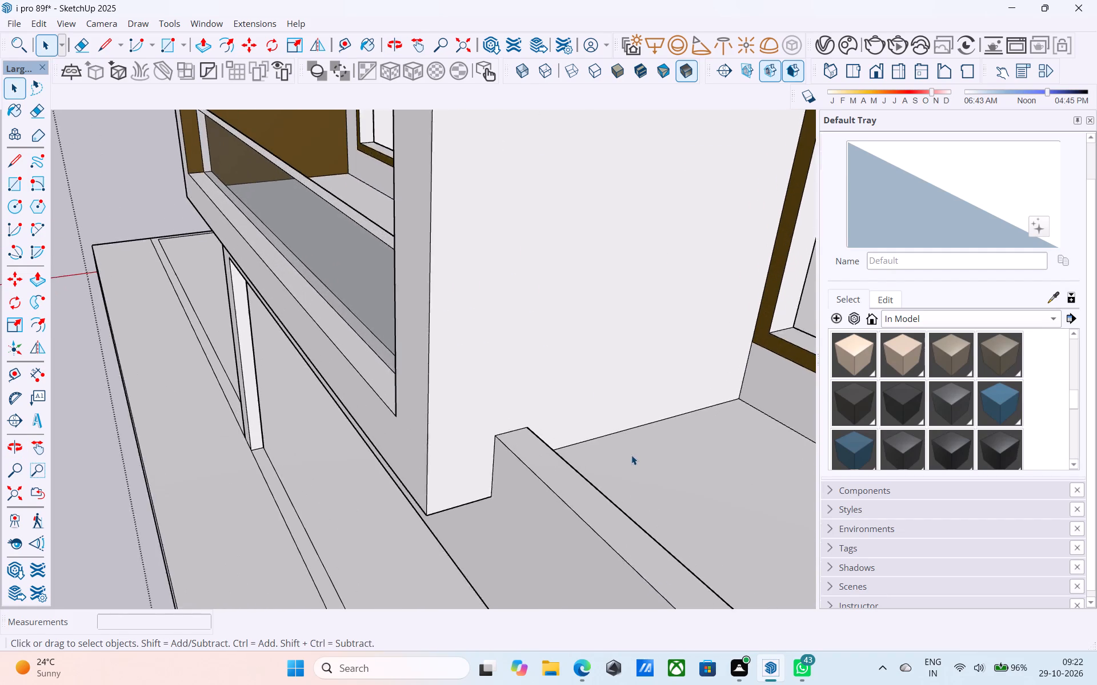
scroll(631, 455, up, 3)
scroll(600, 421, up, 1)
middle_drag(600, 421, 397, 402)
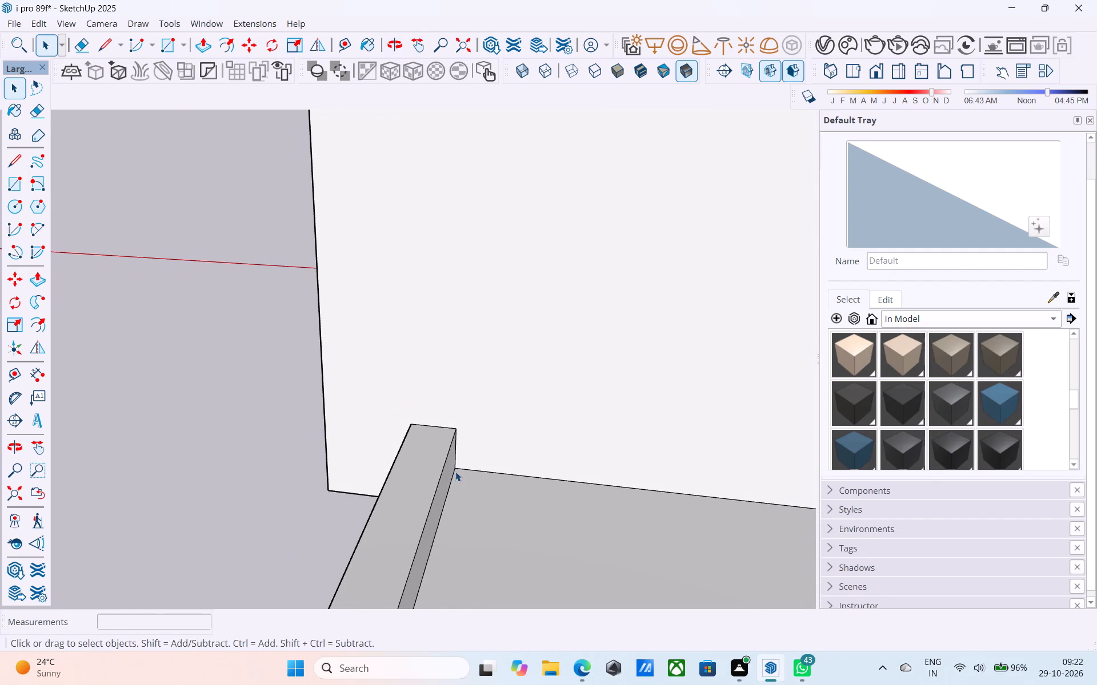
click(455, 472)
key(m)
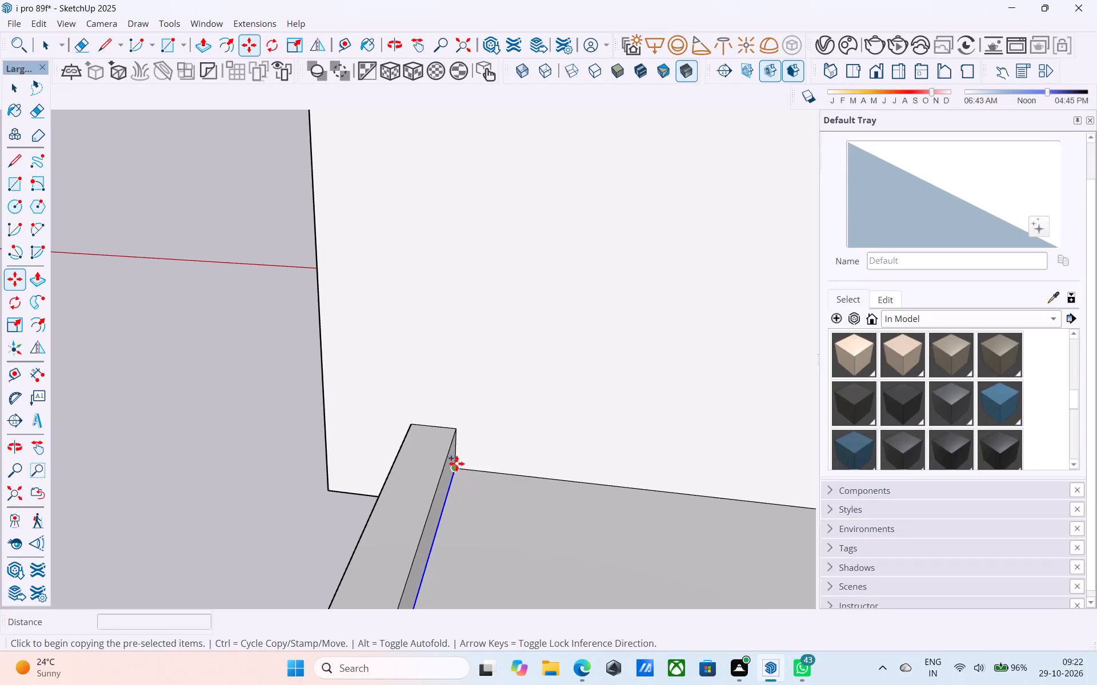
click(457, 464)
click(471, 466)
key(space)
Extrude the narrow strip behind the adjoining balcony's curb up 6" to curb level, and a further 2' as a railing.
click(467, 493)
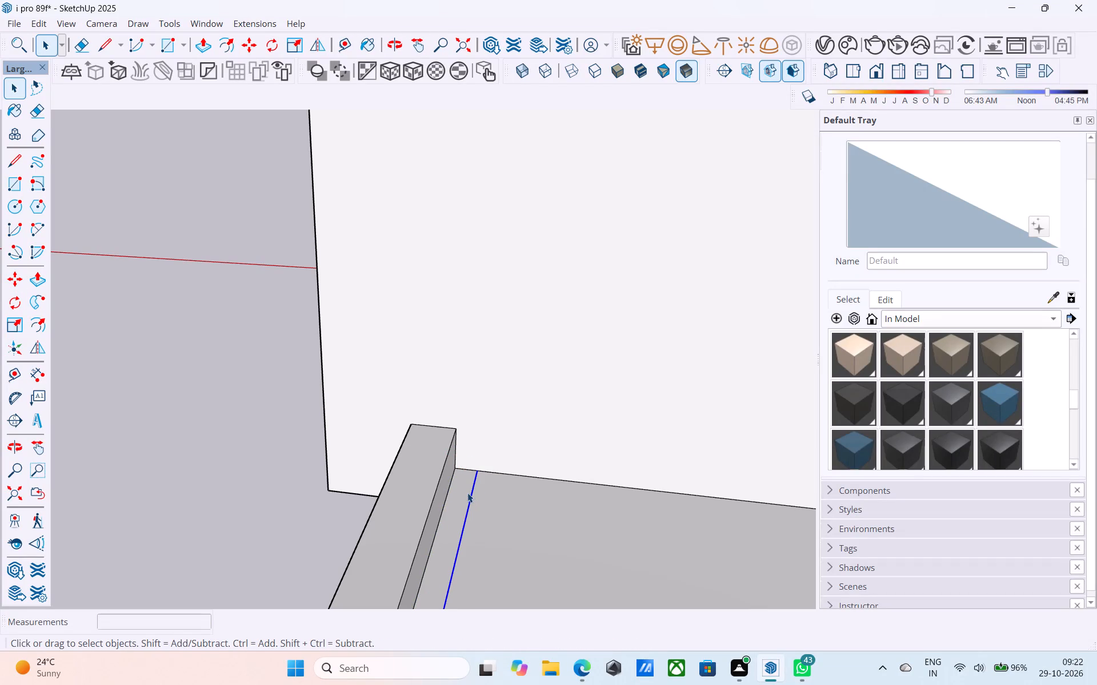
key(p)
click(466, 493)
click(469, 446)
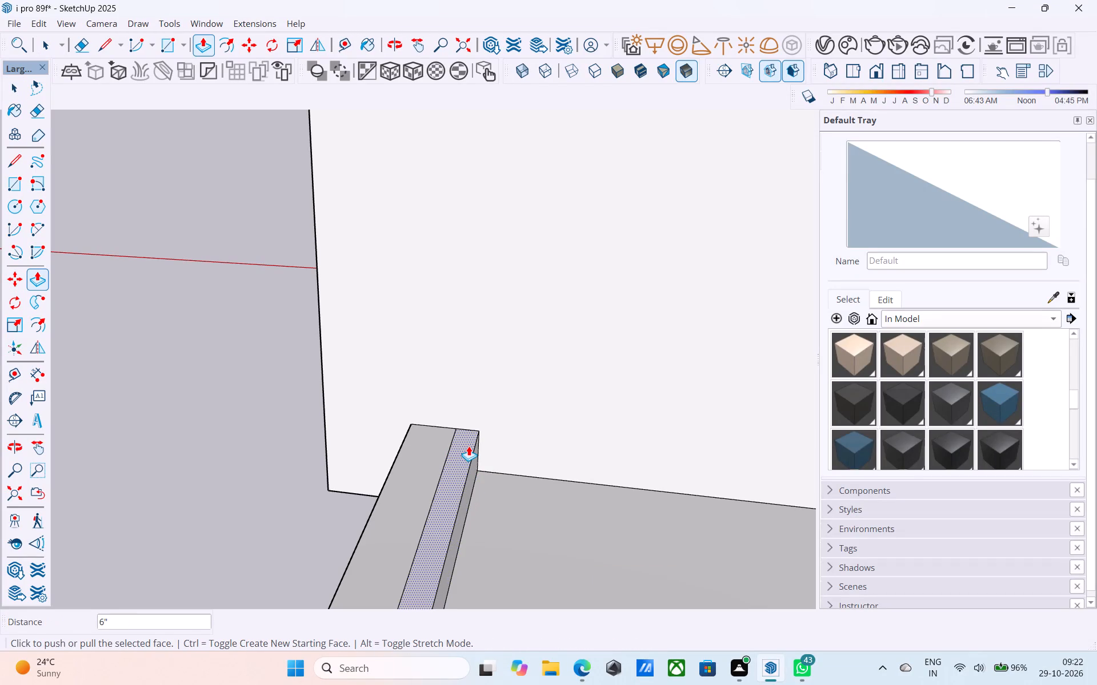
click(465, 446)
text(2')
key(Return)
key(space)
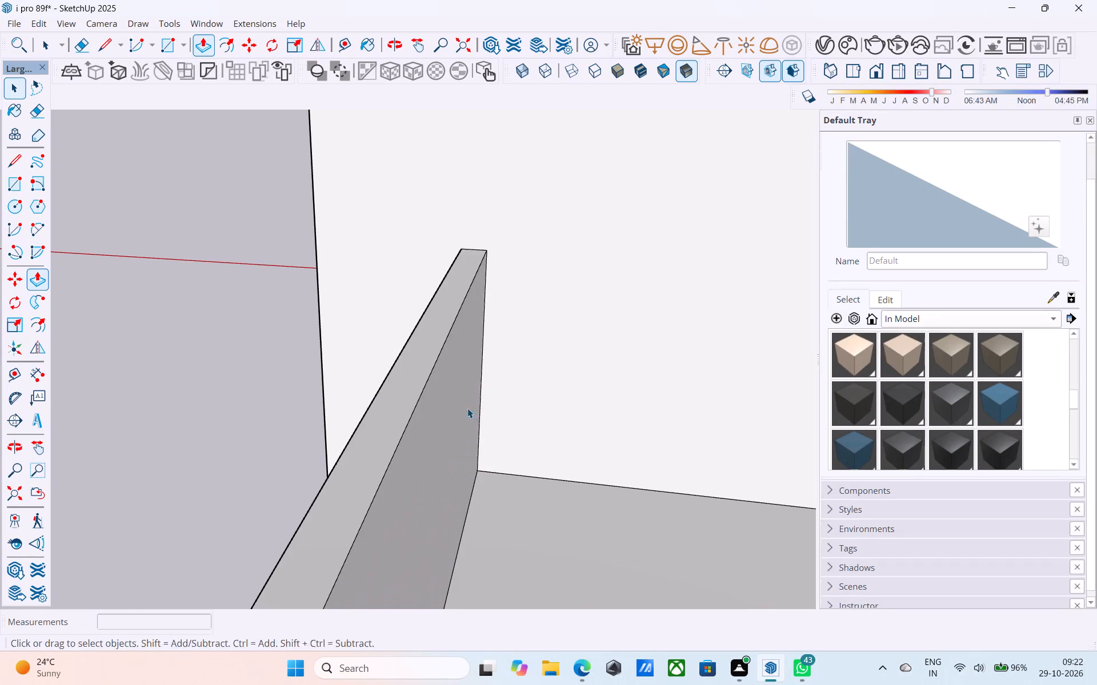
Paint the adjoining balcony railing's inner face with Glass_Basic_01 from the Glass materials.
middle_drag(467, 408, 541, 377)
middle_drag(534, 377, 482, 369)
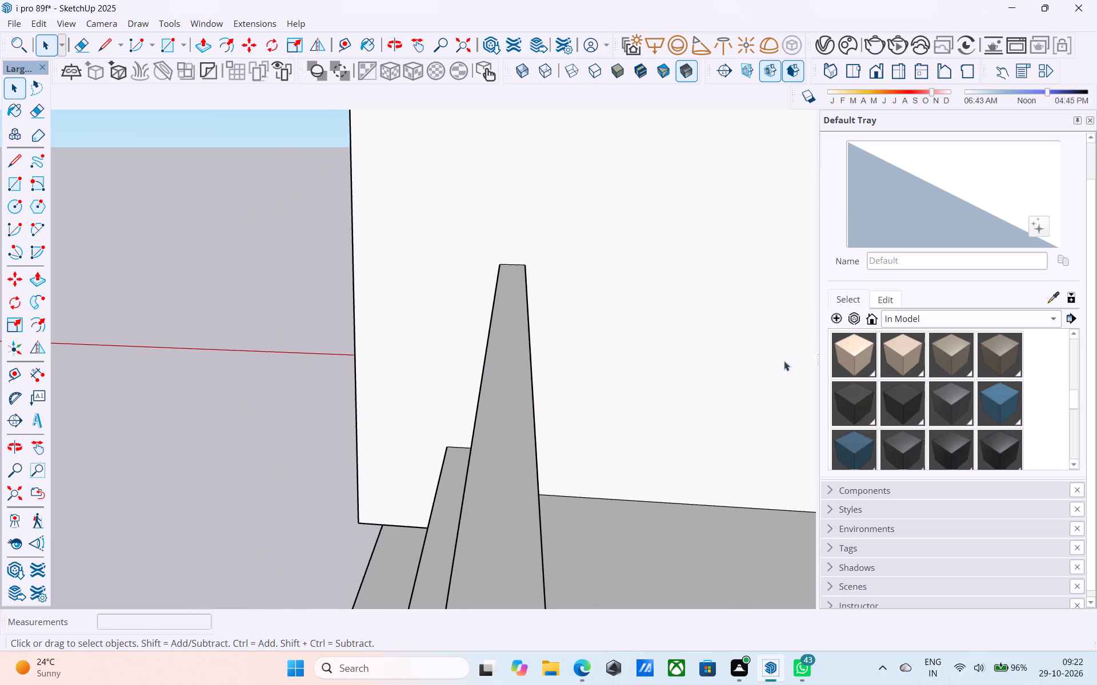
click(932, 320)
click(930, 376)
click(841, 349)
middle_drag(743, 385, 683, 374)
middle_drag(598, 402, 543, 389)
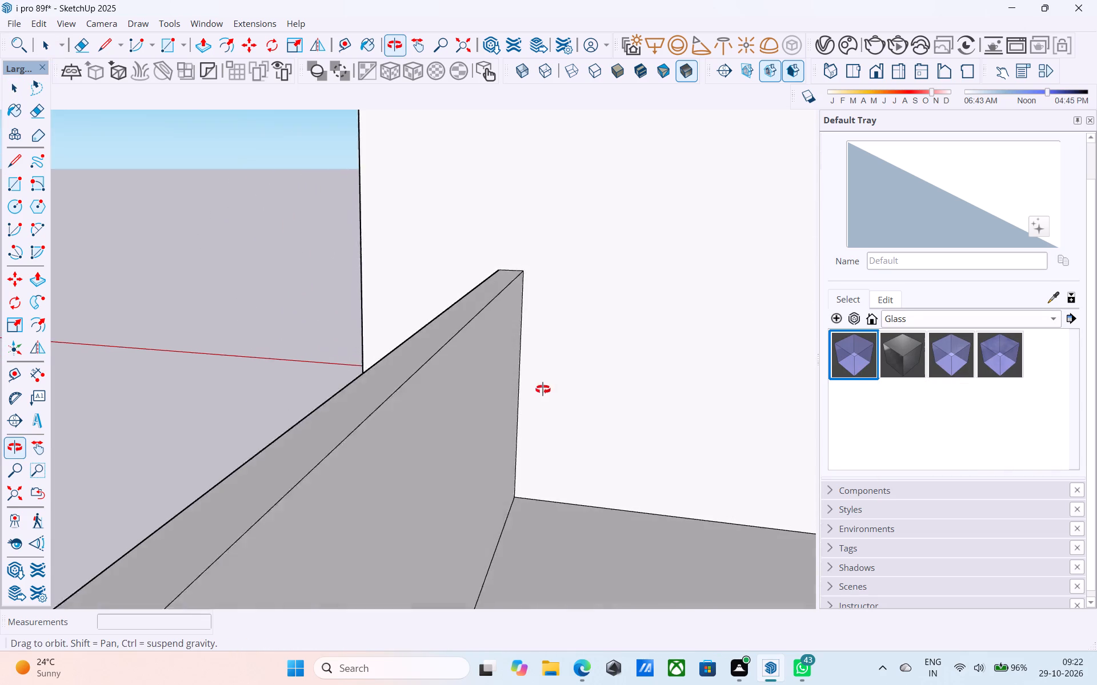
middle_drag(543, 389, 540, 389)
click(491, 398)
click(825, 361)
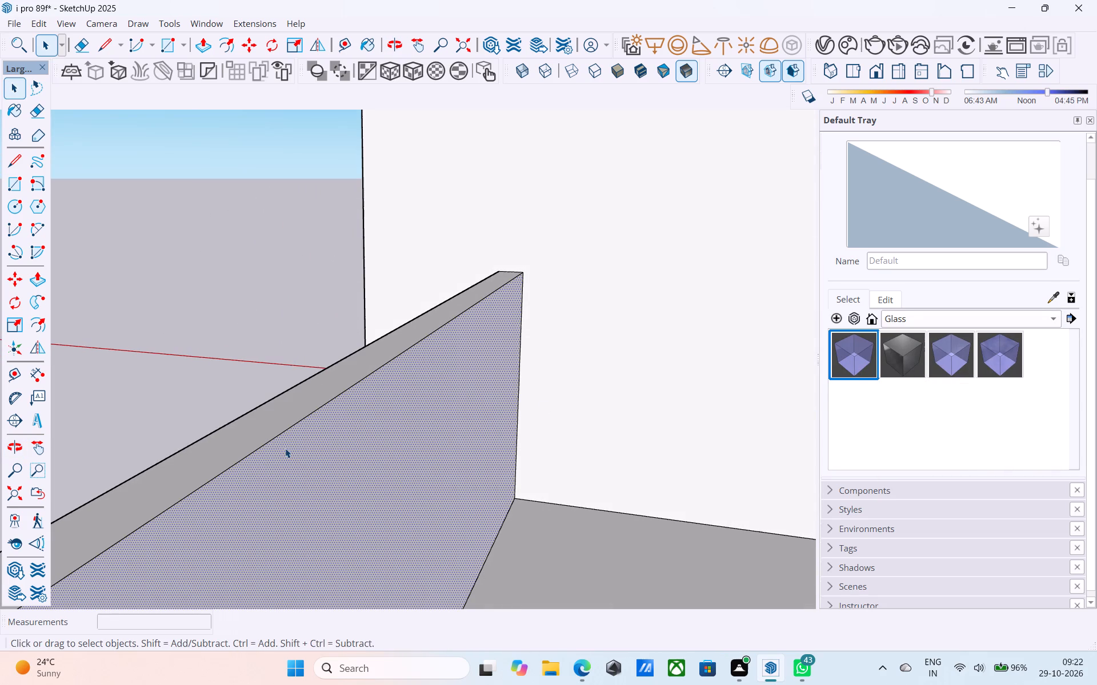
click(854, 356)
click(307, 493)
Paint the adjoining balcony railing's outer face with the same Glass_Basic_01 material.
middle_drag(307, 493, 533, 483)
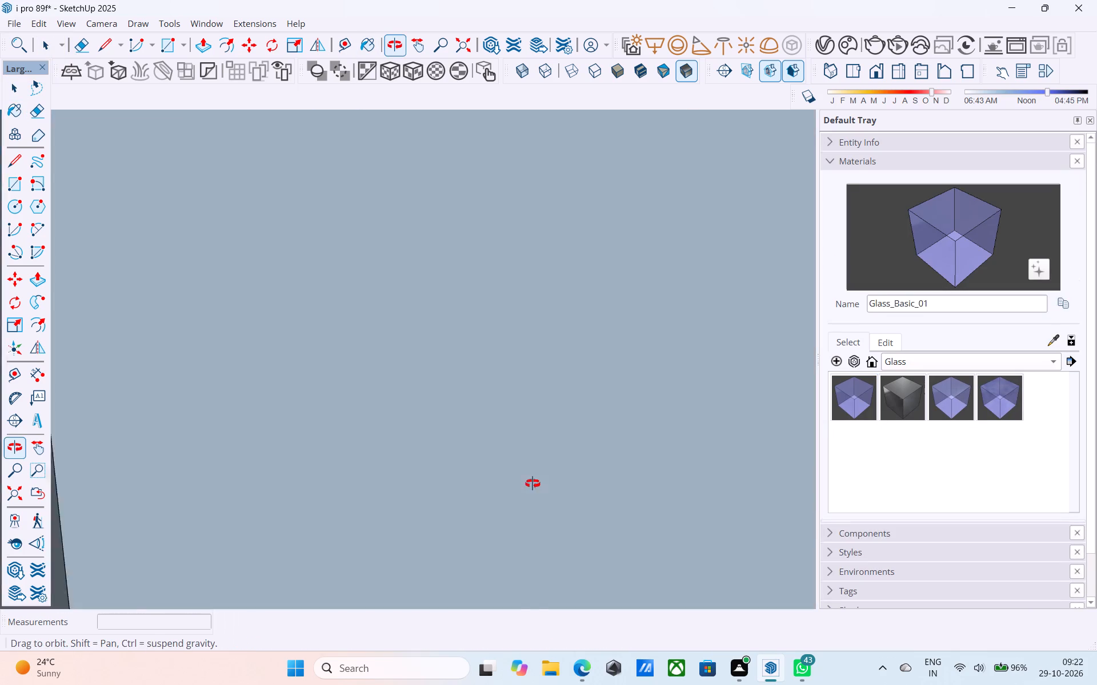
middle_drag(533, 483, 623, 459)
click(309, 528)
middle_drag(362, 471, 192, 470)
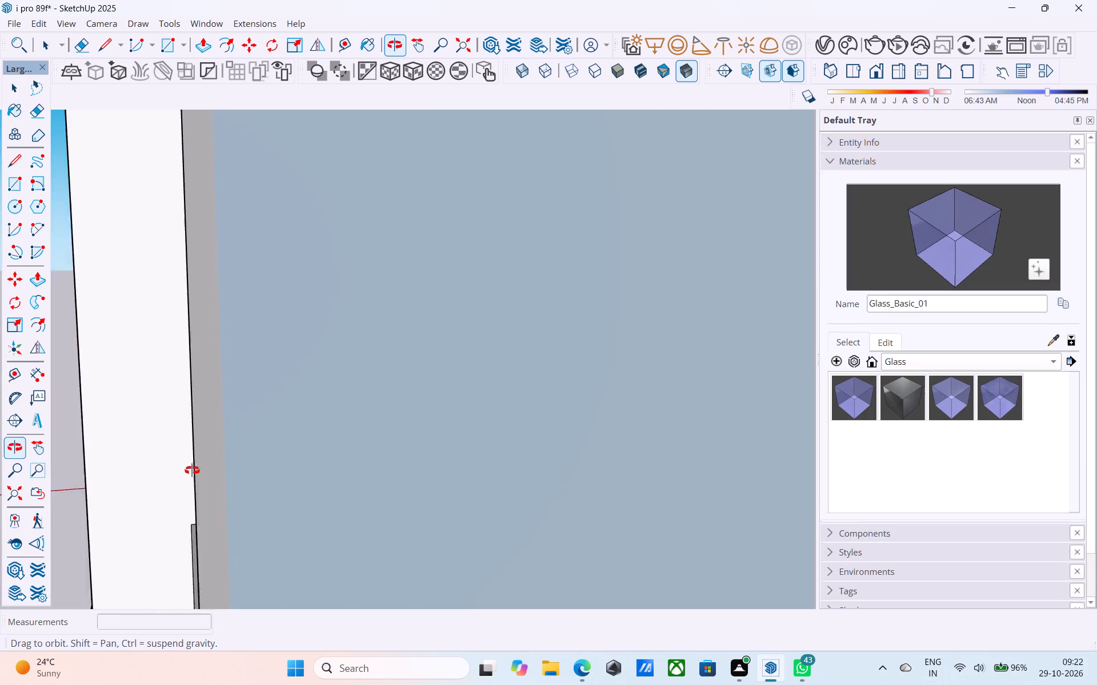
middle_drag(192, 470, 41, 478)
scroll(403, 490, down, 1)
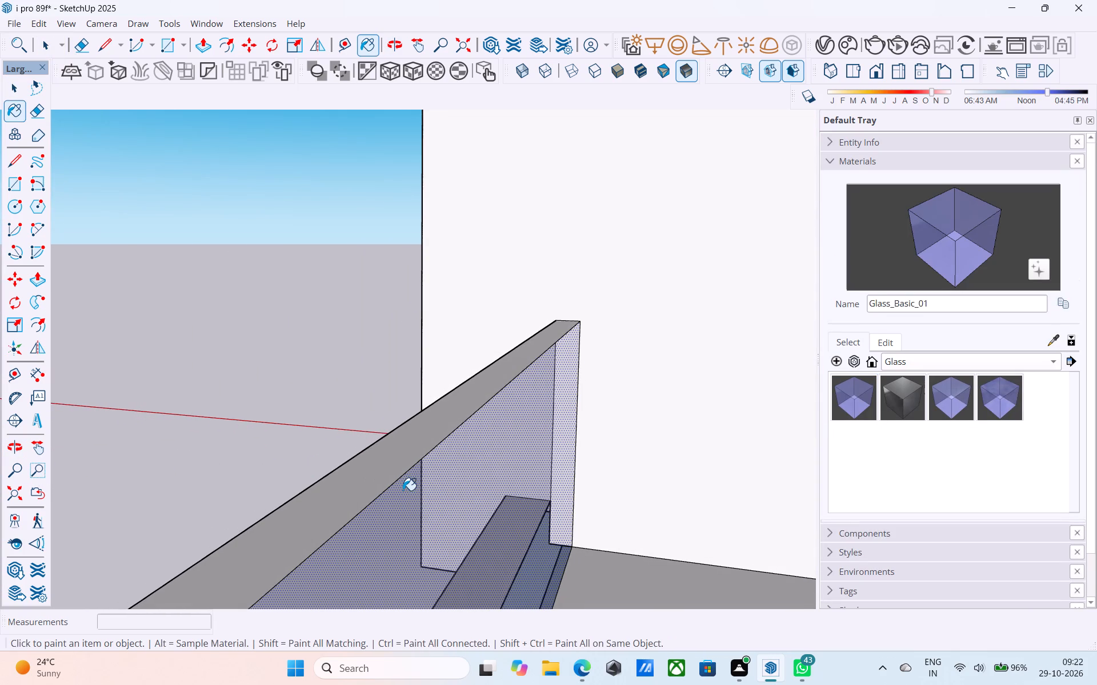
key(space)
middle_drag(404, 490, 807, 467)
scroll(807, 467, down, 4)
shift+middle_drag(471, 506, 684, 449)
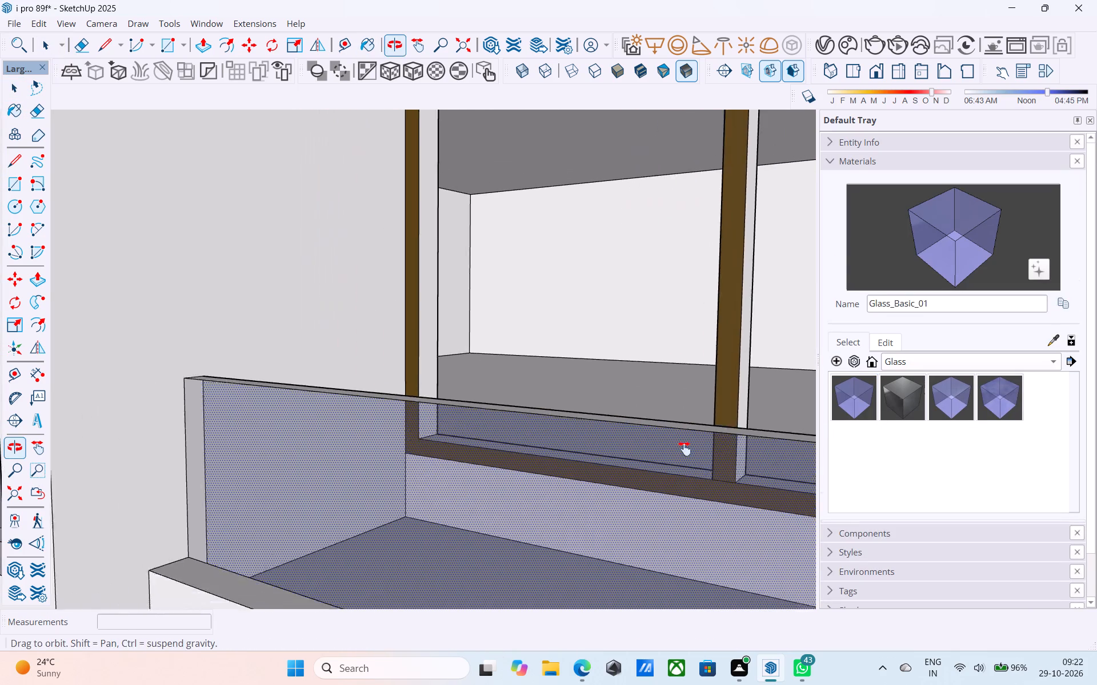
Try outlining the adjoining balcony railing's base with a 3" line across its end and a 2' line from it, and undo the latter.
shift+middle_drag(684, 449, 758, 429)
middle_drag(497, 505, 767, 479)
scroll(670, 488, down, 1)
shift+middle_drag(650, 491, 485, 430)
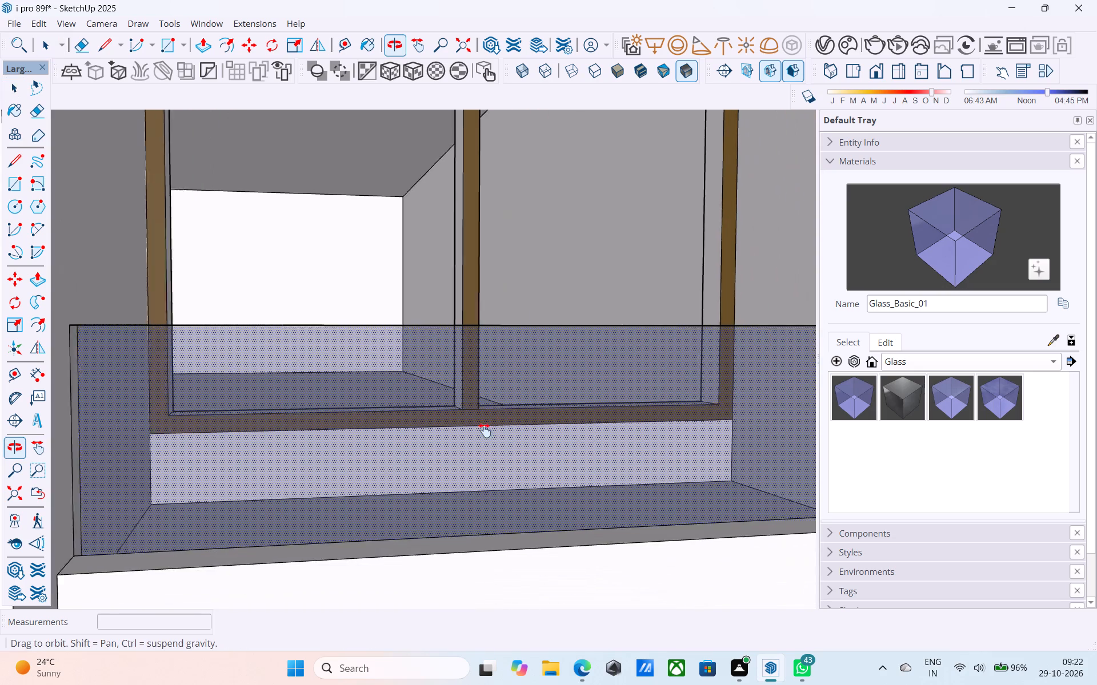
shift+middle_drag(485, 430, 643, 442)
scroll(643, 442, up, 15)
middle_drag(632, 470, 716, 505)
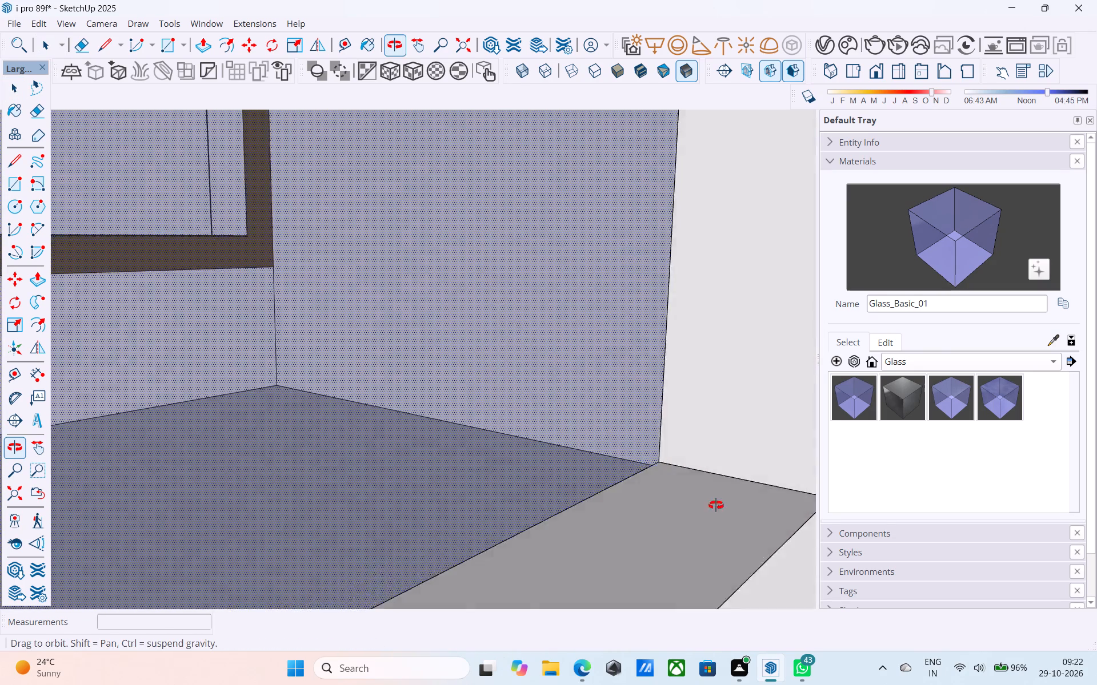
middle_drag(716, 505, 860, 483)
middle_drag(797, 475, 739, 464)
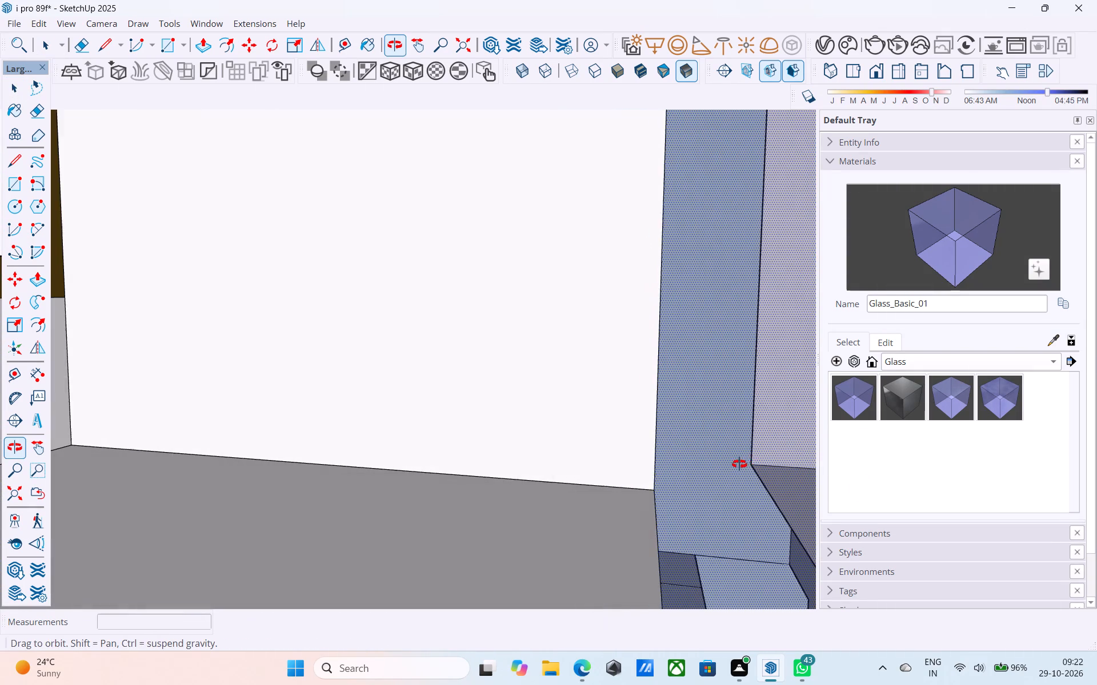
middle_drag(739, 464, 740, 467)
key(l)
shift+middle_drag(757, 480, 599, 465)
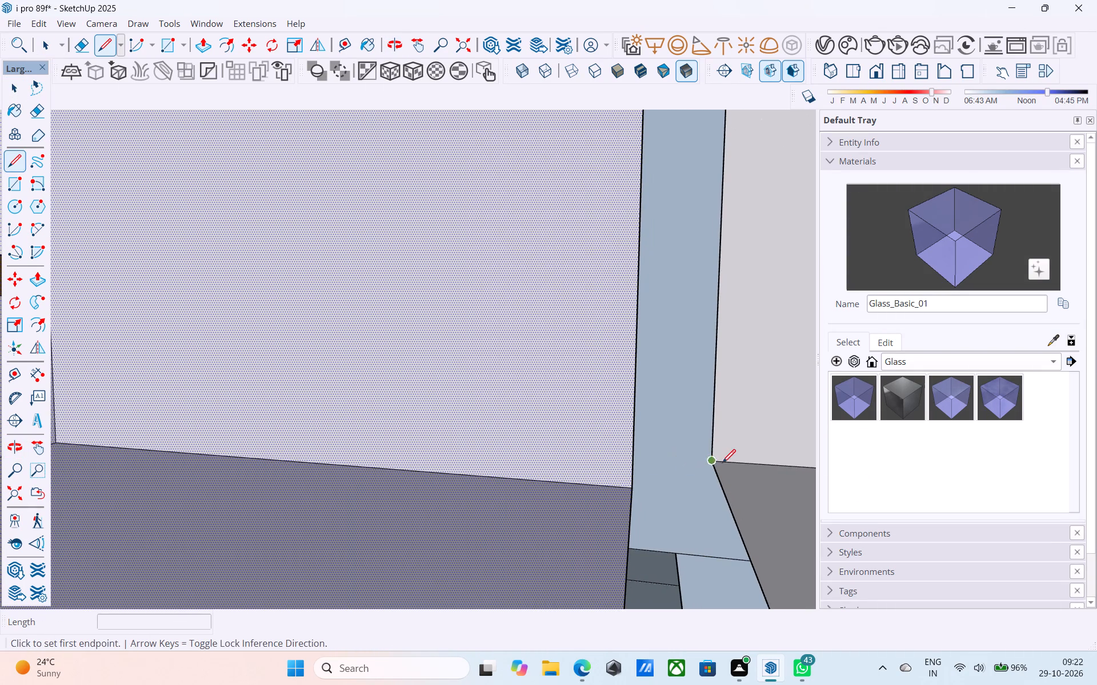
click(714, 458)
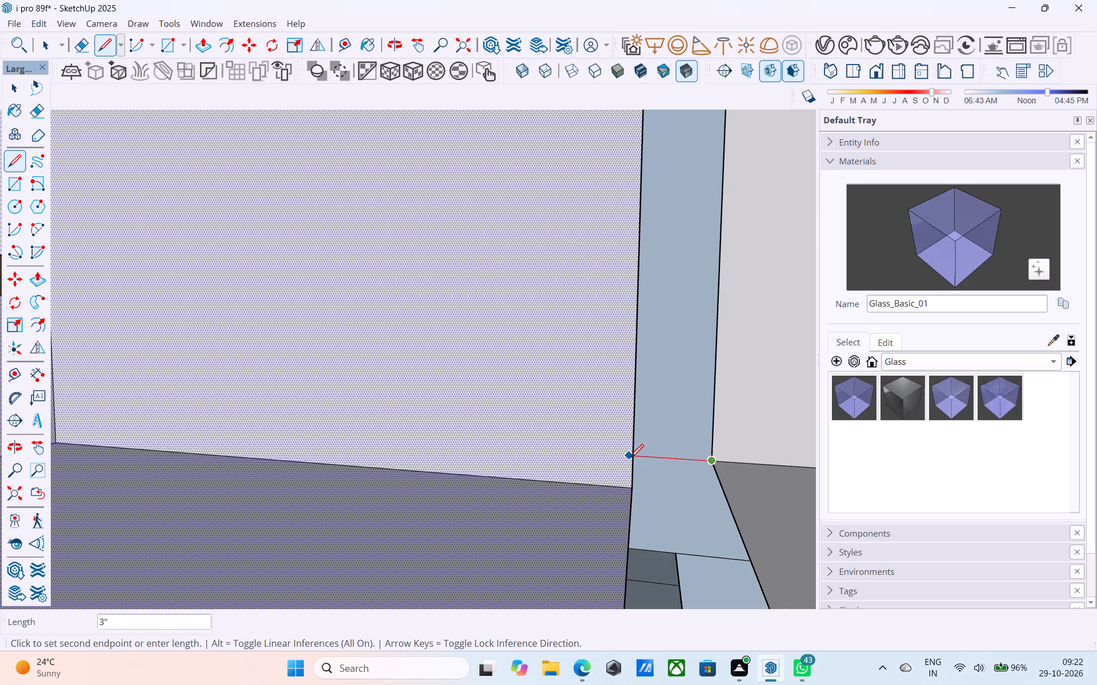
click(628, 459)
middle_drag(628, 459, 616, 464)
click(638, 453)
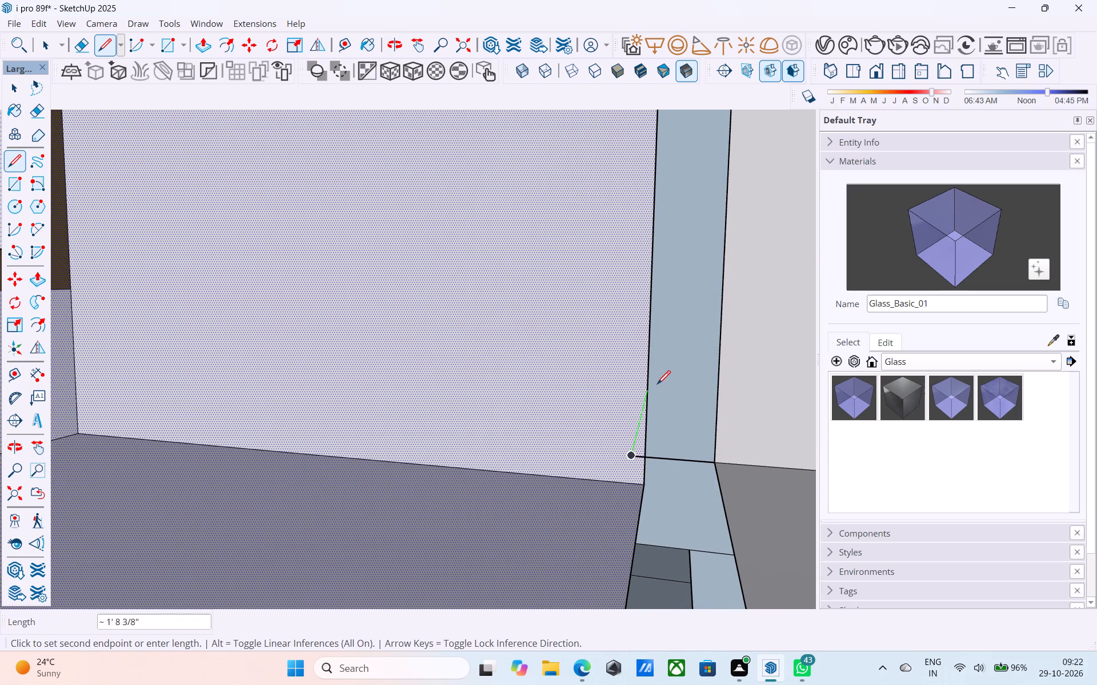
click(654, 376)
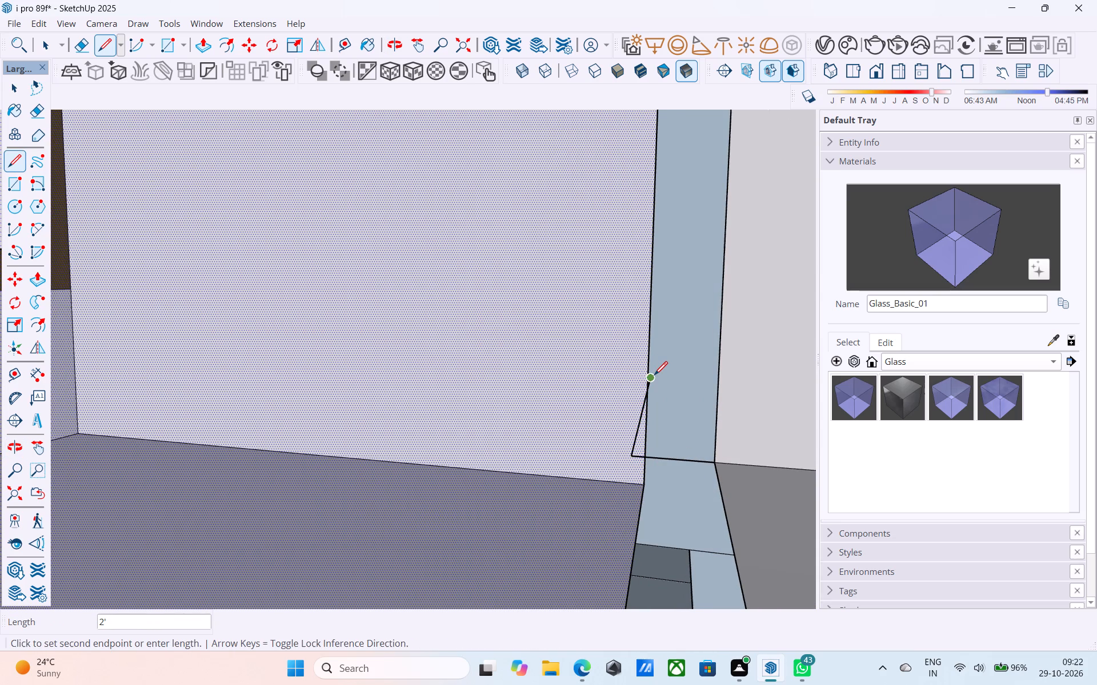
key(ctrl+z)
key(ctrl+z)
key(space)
Undo the remaining 3" line and the Glass_Basic_01 paint on the adjoining balcony railing's faces.
middle_drag(634, 444, 659, 444)
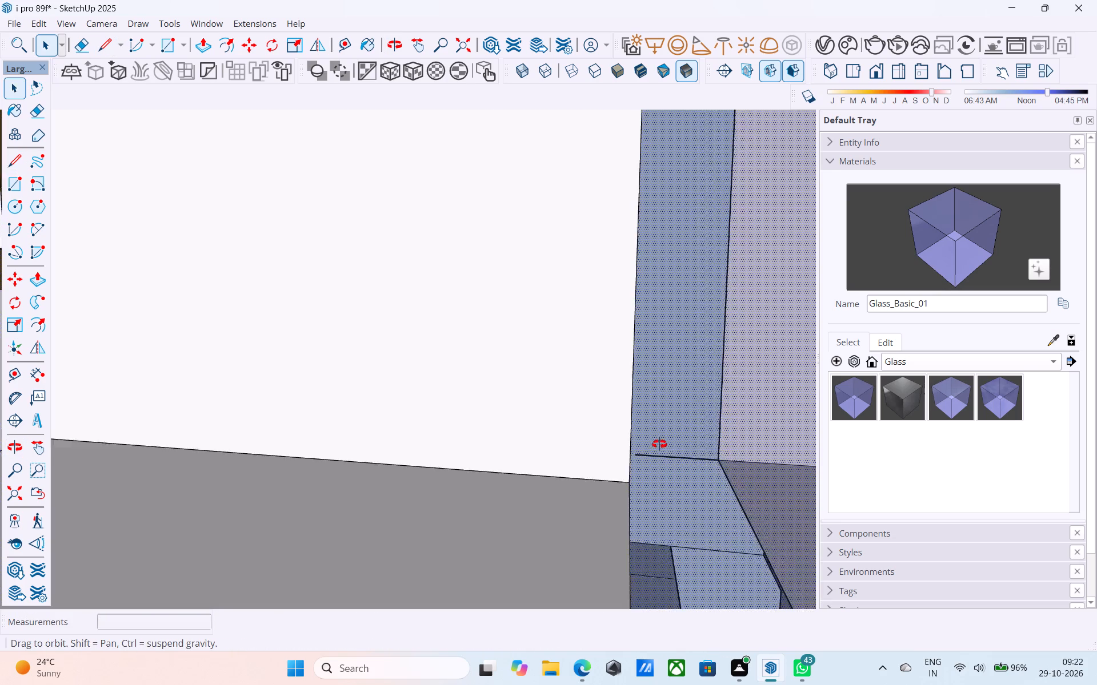
middle_drag(659, 444, 759, 459)
scroll(751, 479, down, 1)
scroll(546, 481, down, 7)
middle_drag(550, 481, 578, 487)
middle_drag(568, 482, 638, 530)
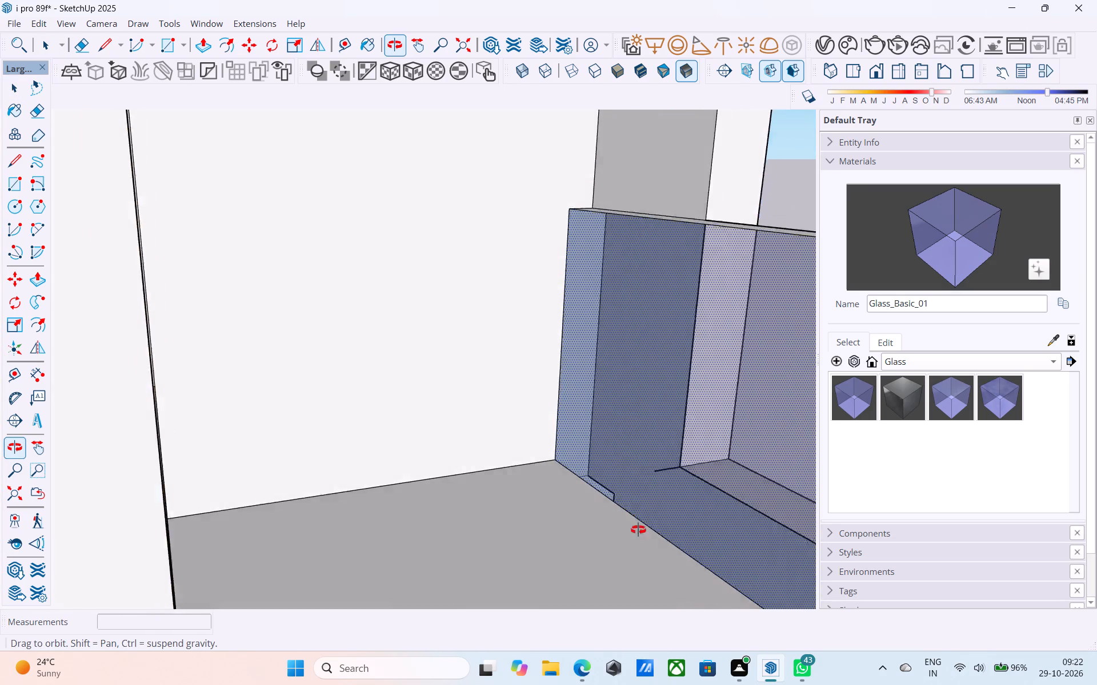
middle_drag(638, 530, 638, 562)
scroll(471, 522, down, 4)
scroll(382, 517, down, 4)
middle_drag(523, 503, 618, 505)
scroll(659, 490, up, 1)
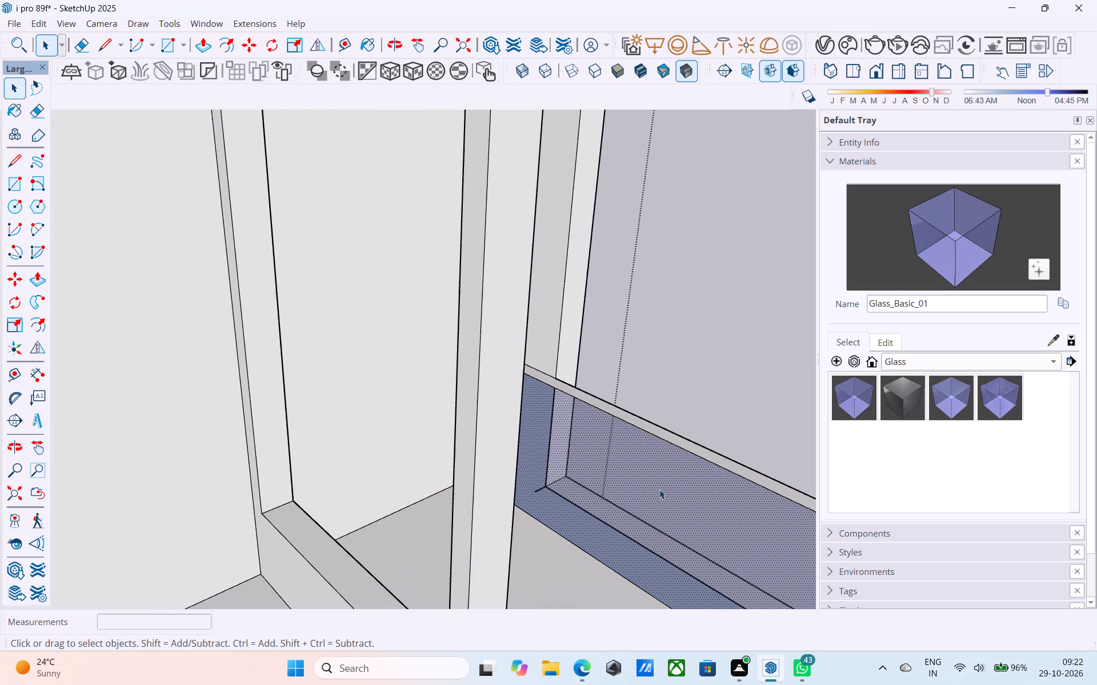
key(ctrl+z)
key(ctrl+z)
key(ctrl+z)
Mark off the end of the adjoining balcony's railing with a 3" line across its top and a vertical line down its inner face.
middle_drag(660, 489, 576, 494)
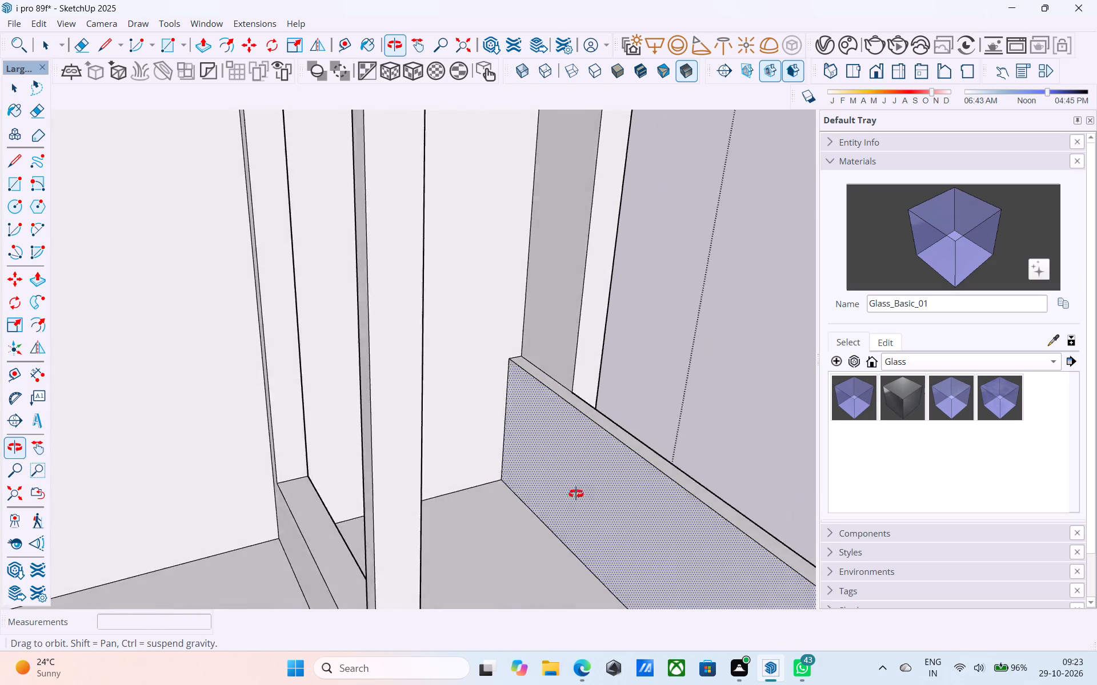
middle_drag(576, 494, 573, 494)
scroll(578, 418, up, 7)
key(l)
scroll(571, 410, up, 2)
click(567, 364)
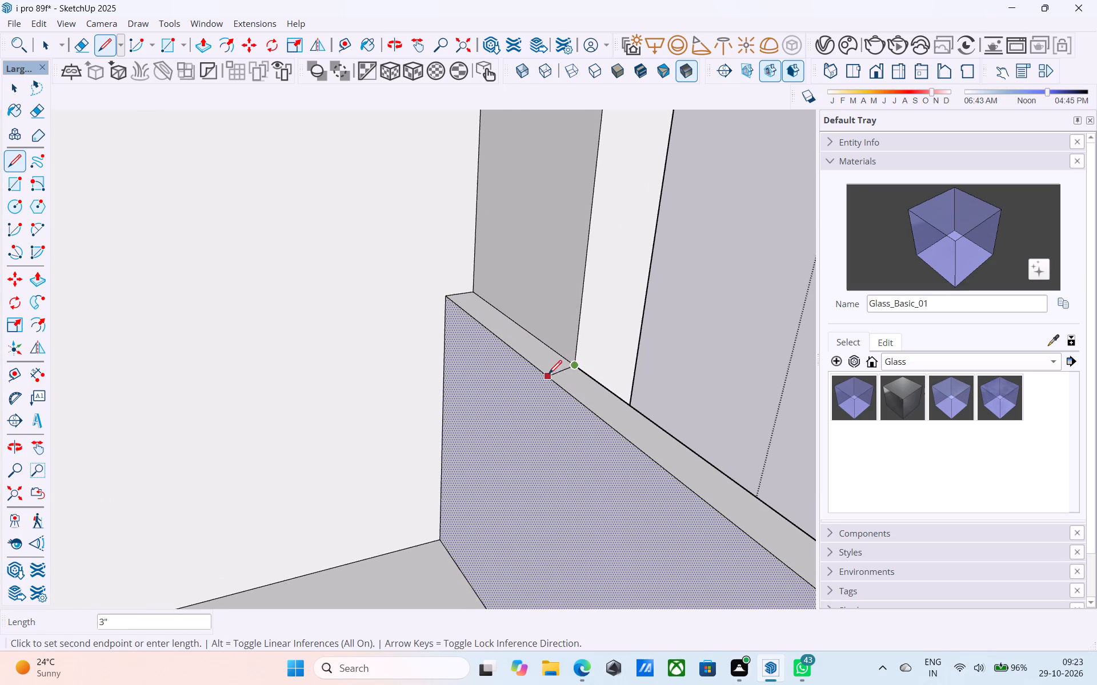
click(547, 375)
click(542, 375)
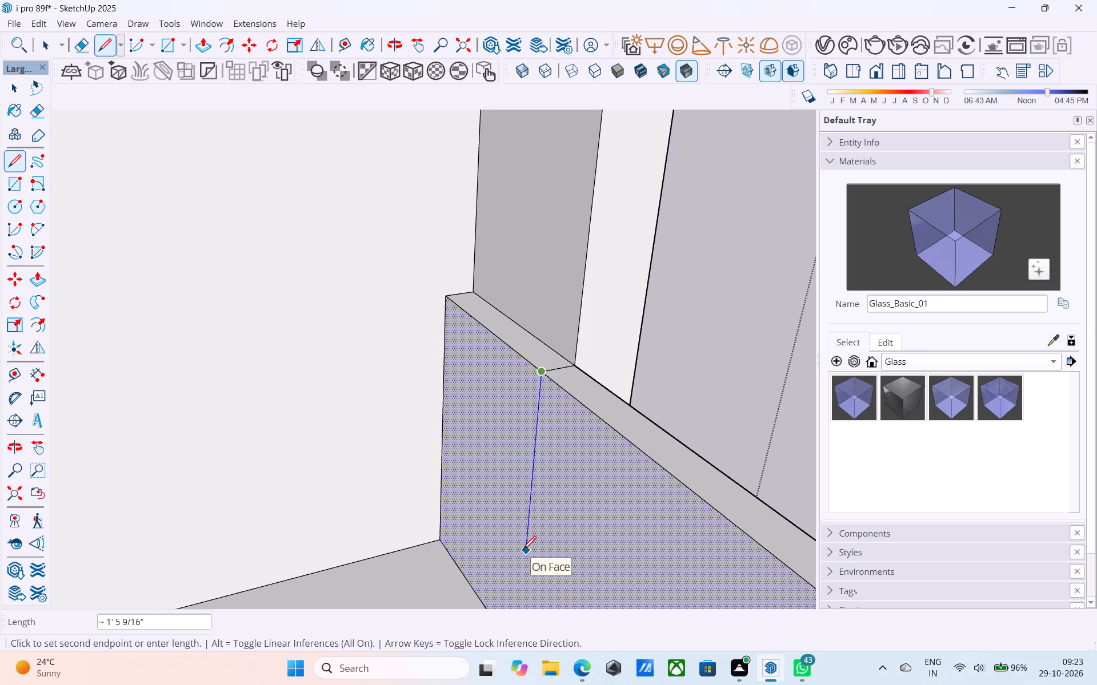
middle_drag(522, 551, 497, 463)
click(492, 572)
Carry the curb level through the railing with a 3" line and draw a 7' 6" line along the inner face at that height.
middle_drag(494, 568, 293, 559)
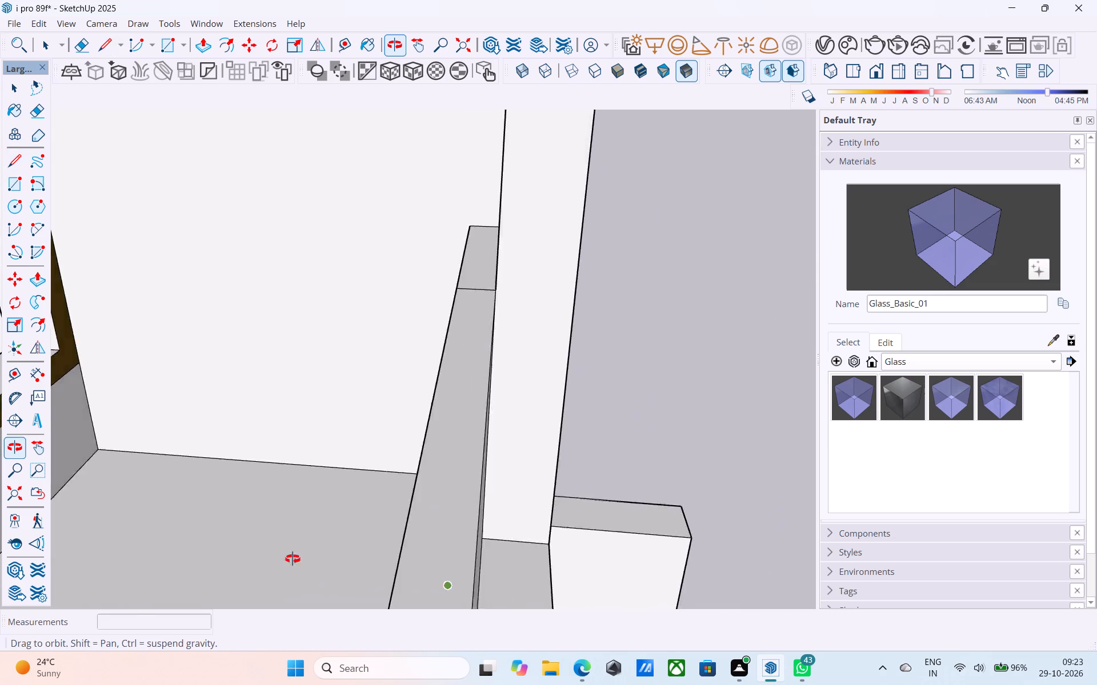
middle_drag(293, 559, 126, 527)
shift+scroll(135, 517, down, 1)
shift+middle_drag(187, 502, 264, 495)
click(453, 543)
middle_drag(359, 412, 420, 449)
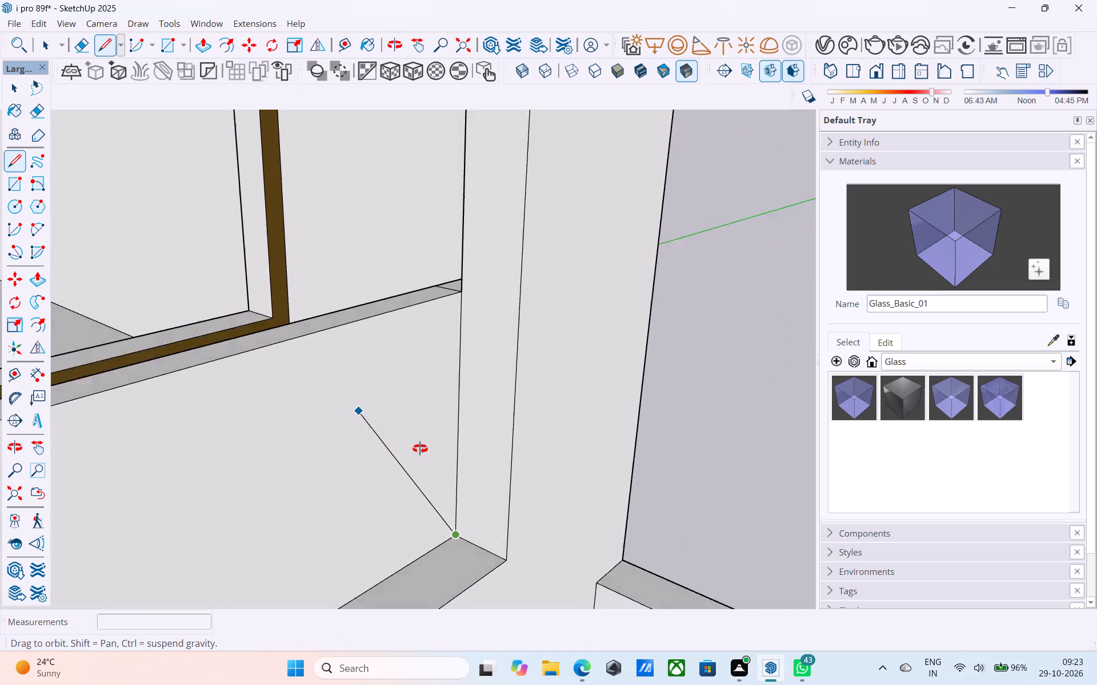
middle_drag(420, 449, 801, 461)
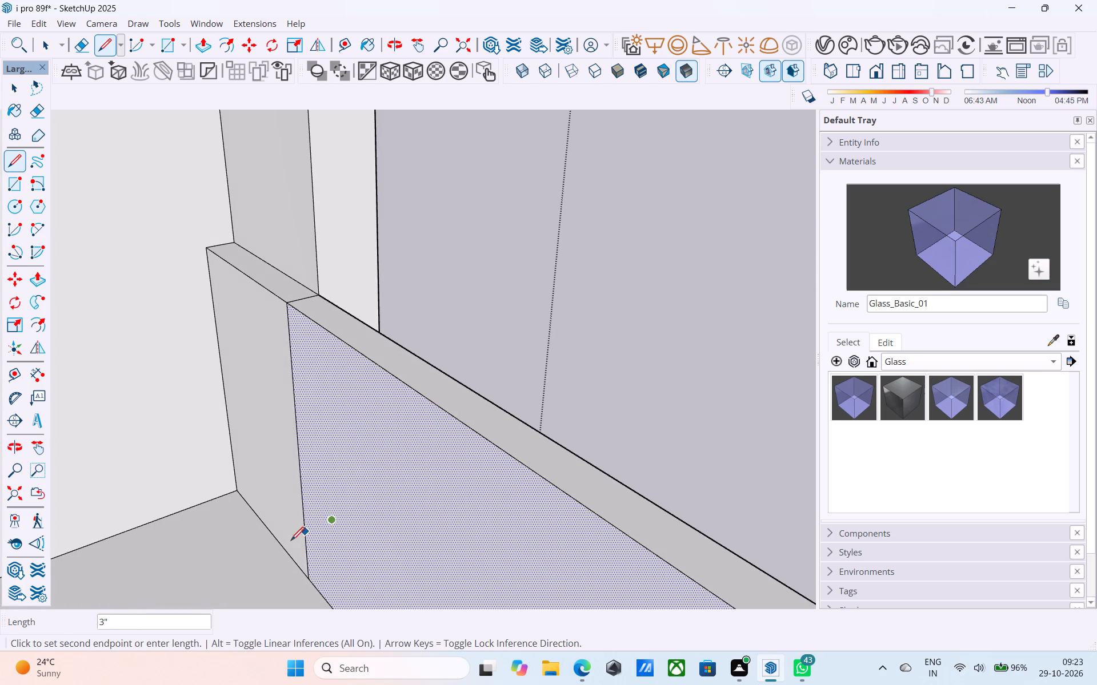
click(302, 536)
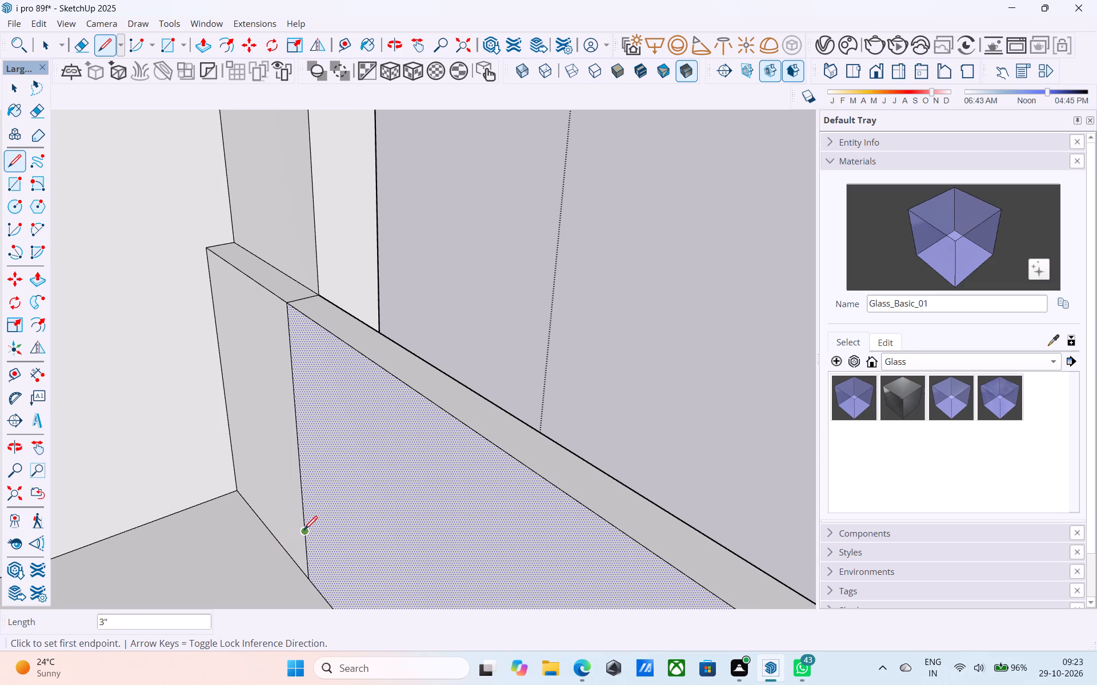
click(304, 531)
middle_drag(466, 594, 391, 461)
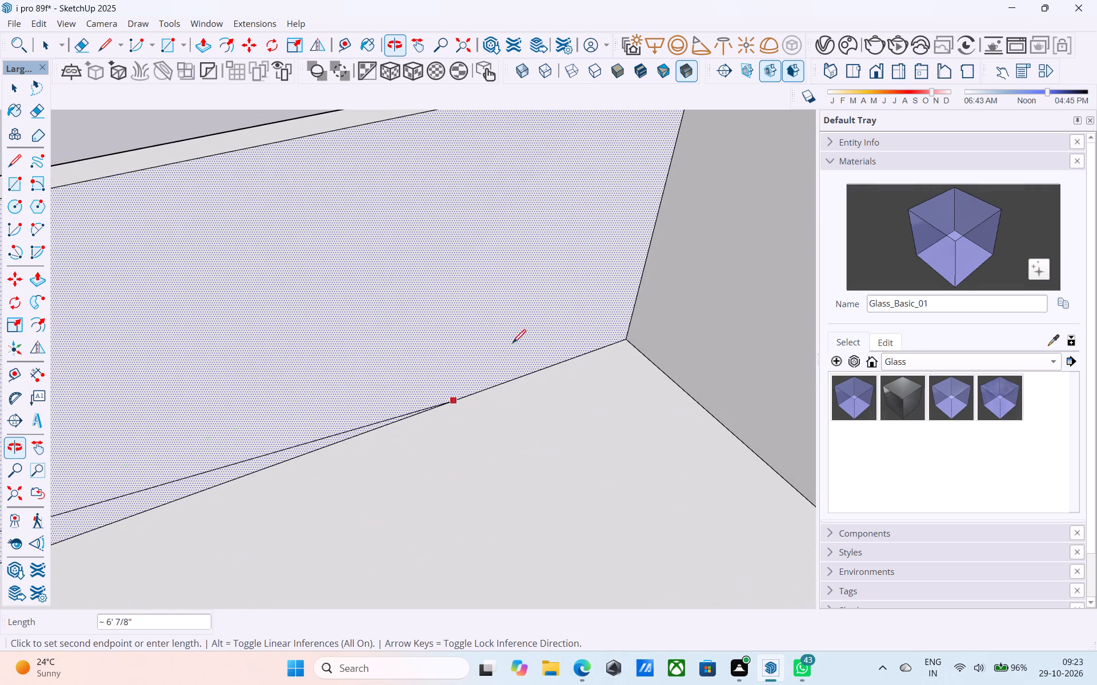
click(638, 292)
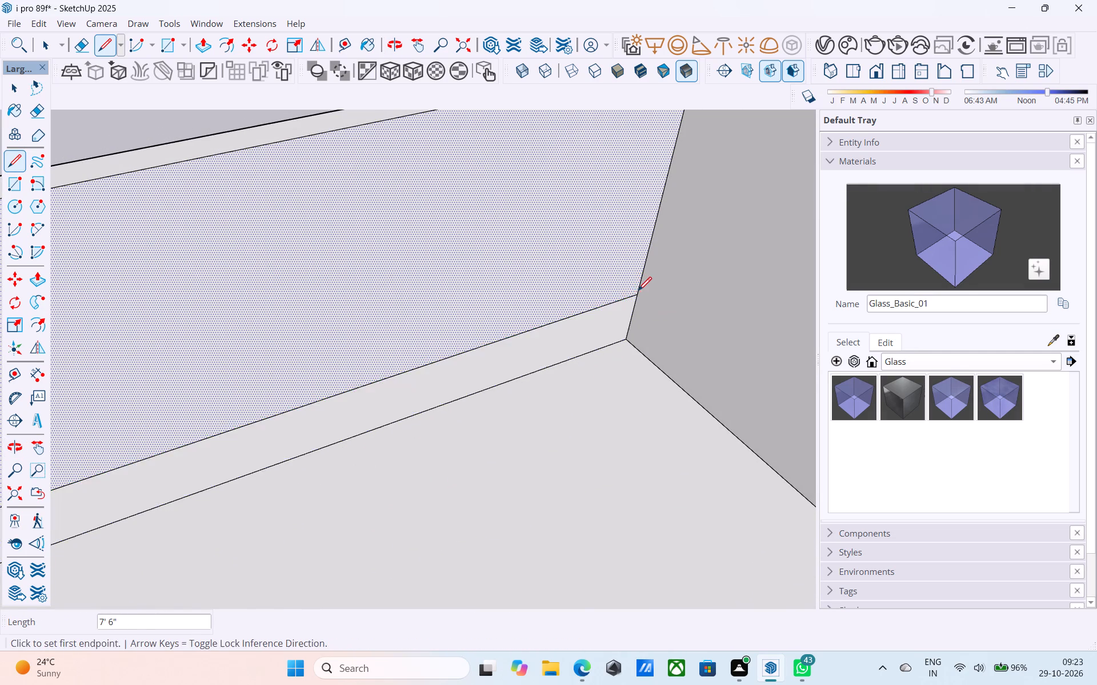
Paint the inner panel above the curb-level line and the outer face of the adjoining balcony's railing with Glass_Basic_01.
middle_drag(618, 288, 727, 513)
scroll(743, 517, down, 1)
middle_drag(486, 498, 807, 474)
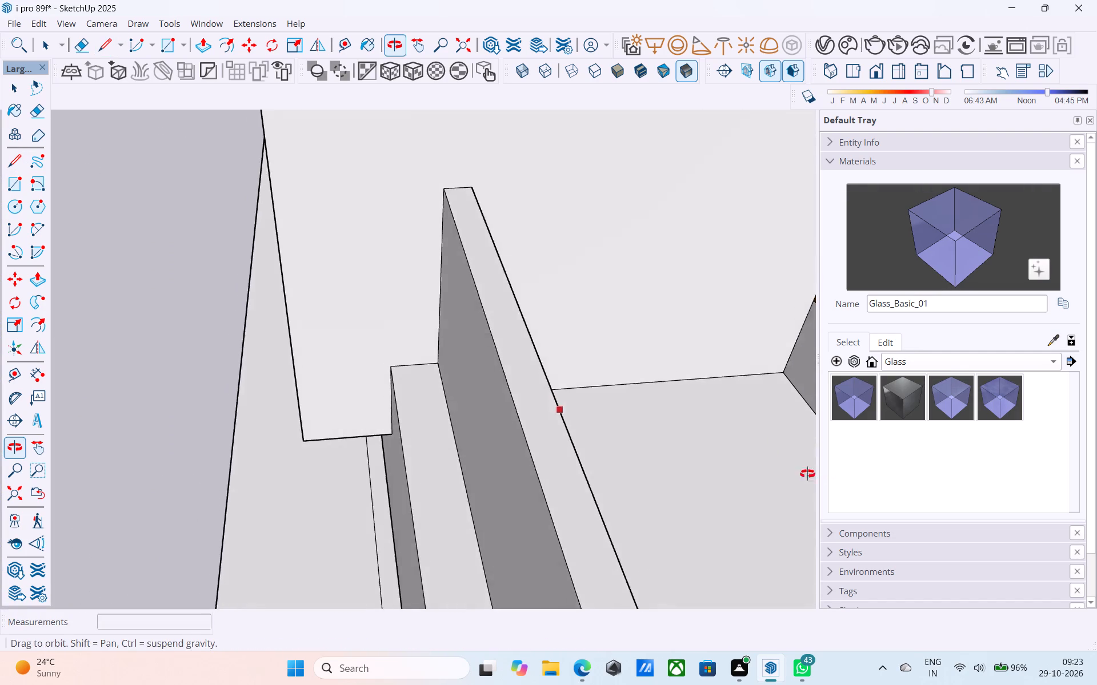
middle_drag(807, 474, 702, 409)
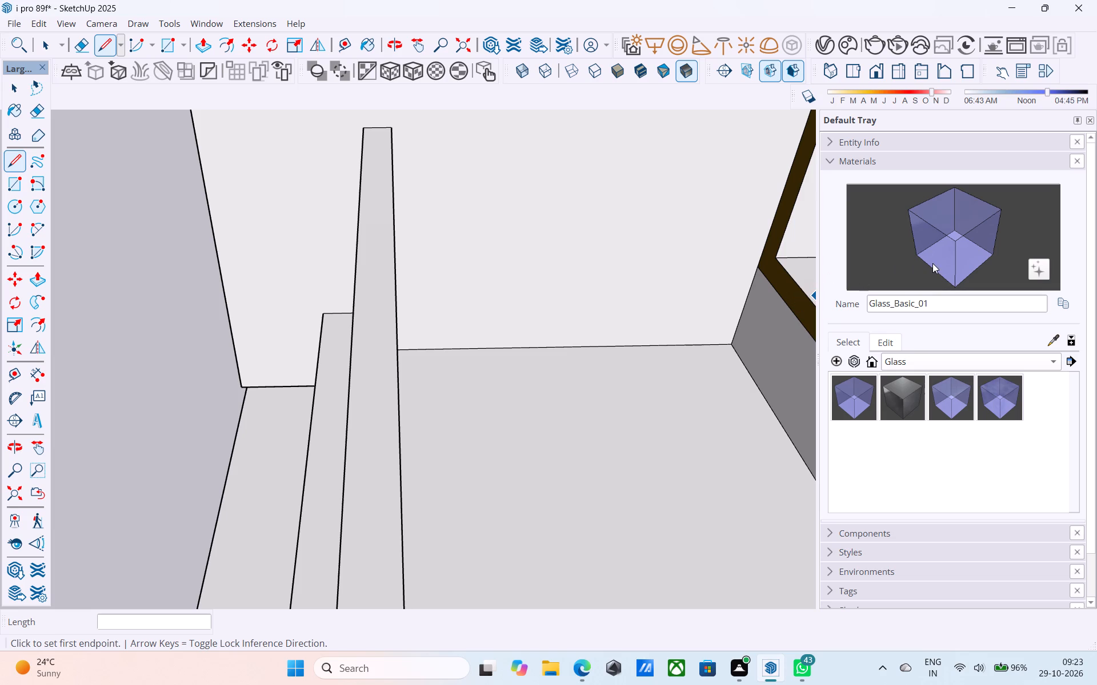
click(969, 245)
middle_drag(814, 252, 782, 210)
click(357, 318)
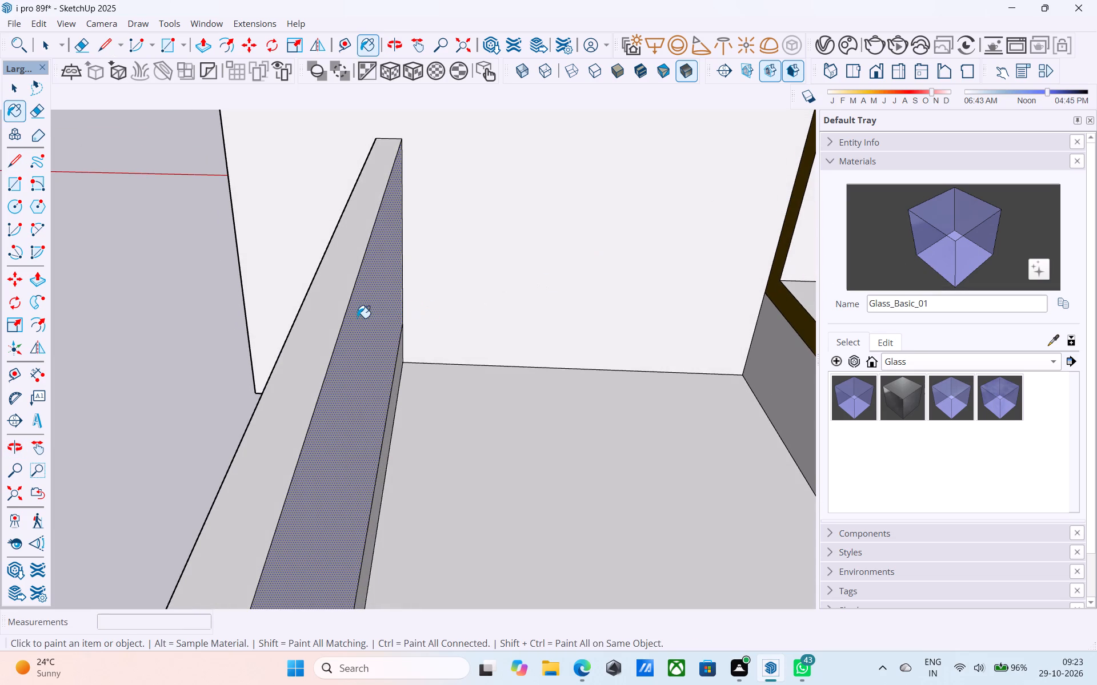
middle_drag(359, 319, 562, 251)
click(397, 374)
scroll(411, 358, down, 1)
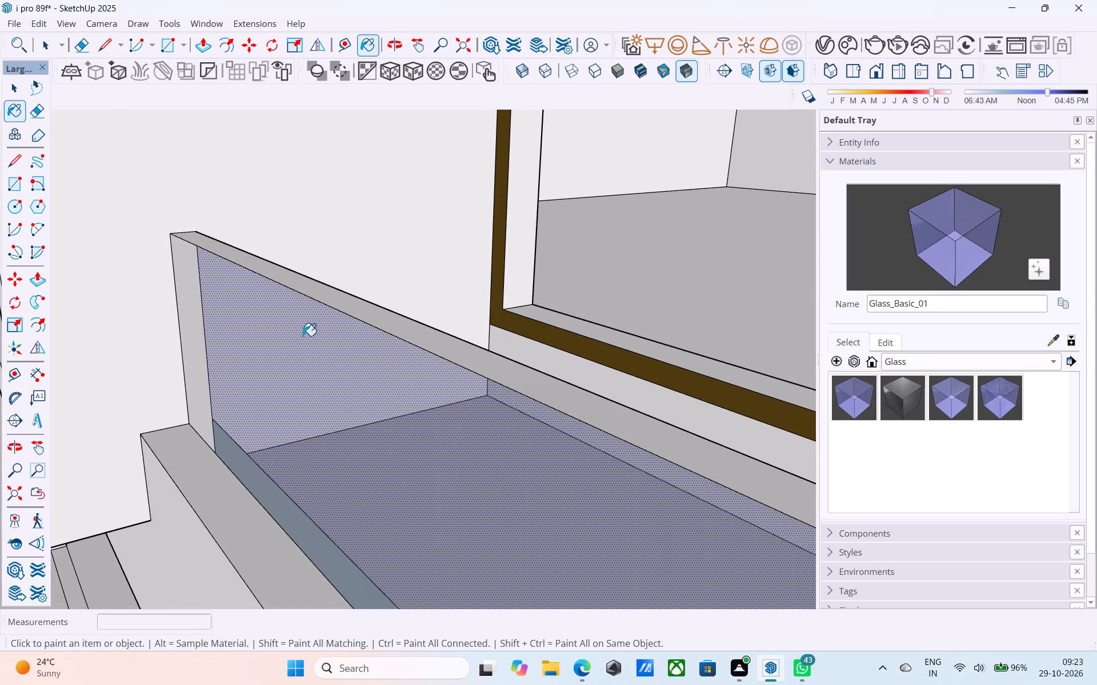
click(193, 301)
Draw a rectangle about 7' 6" long at curb level along the adjoining balcony railing's base to close the open strip beneath the glass.
middle_drag(214, 283, 0, 288)
scroll(267, 272, up, 6)
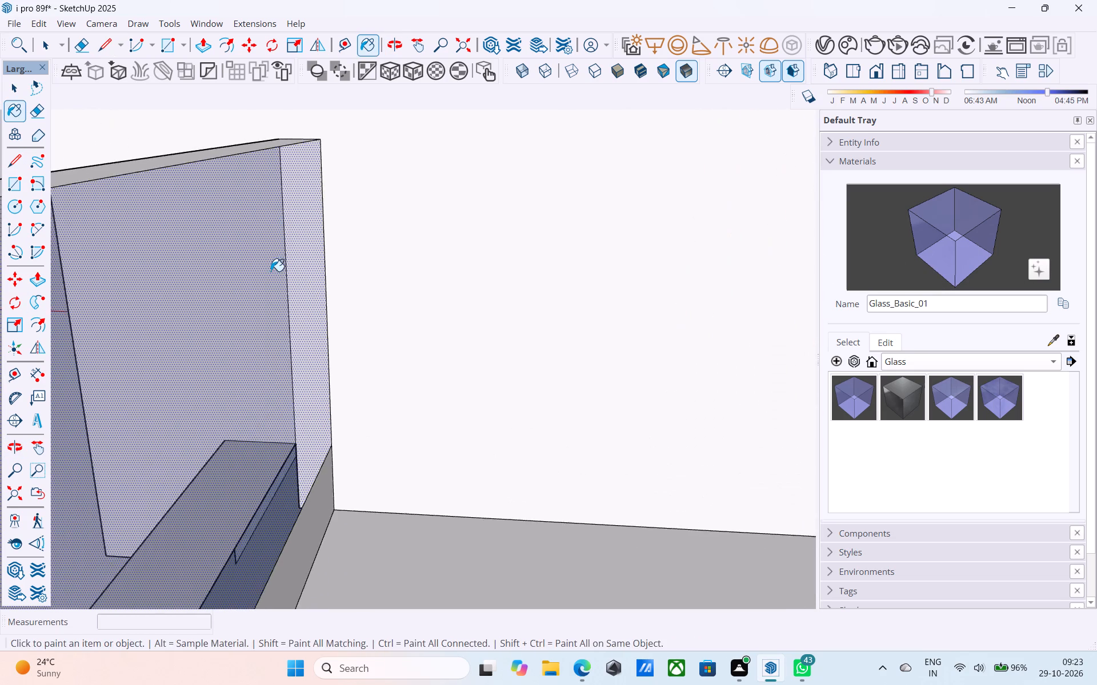
middle_drag(271, 271, 642, 166)
scroll(546, 239, down, 11)
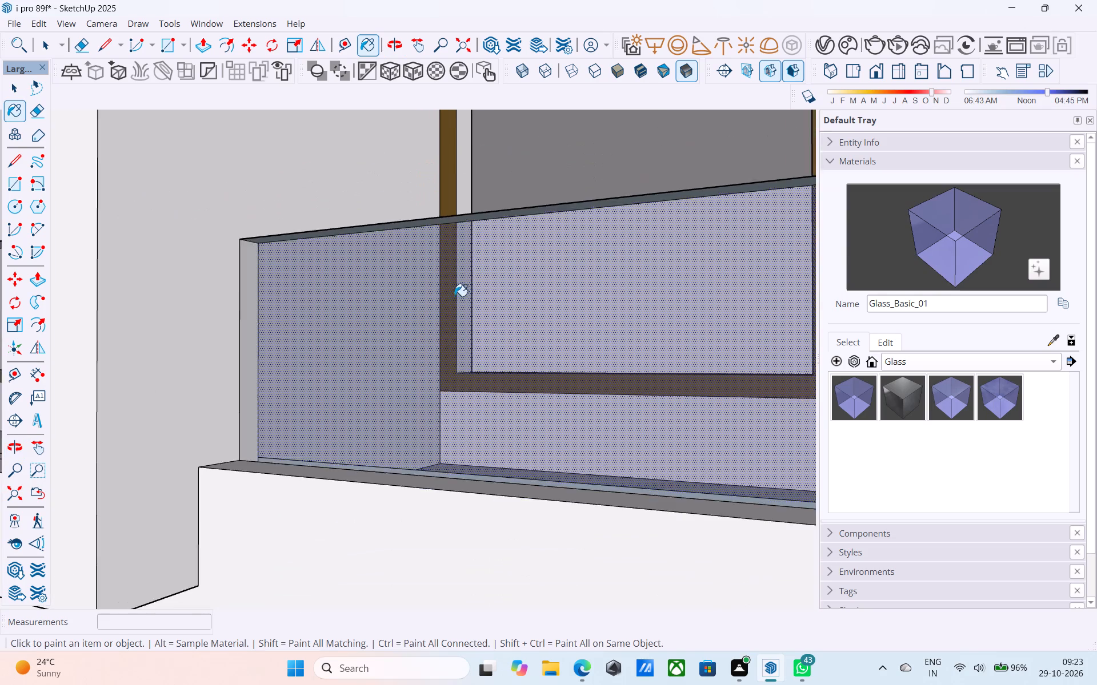
scroll(454, 296, down, 7)
middle_drag(556, 341, 819, 361)
scroll(656, 343, up, 10)
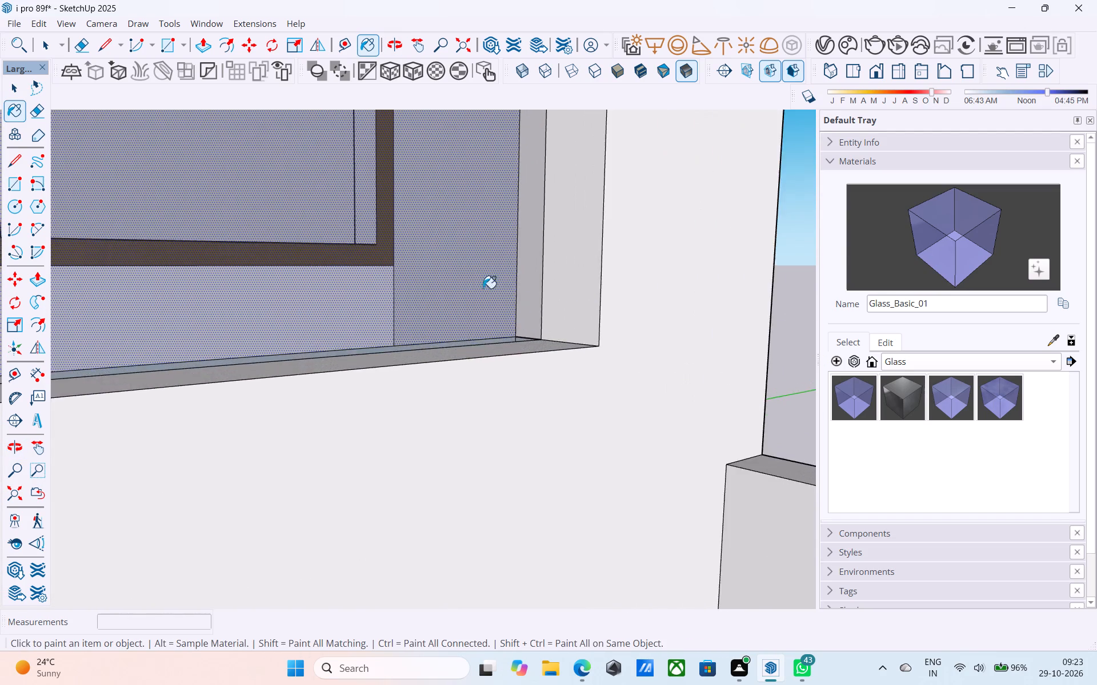
scroll(483, 288, up, 2)
middle_drag(475, 297, 775, 352)
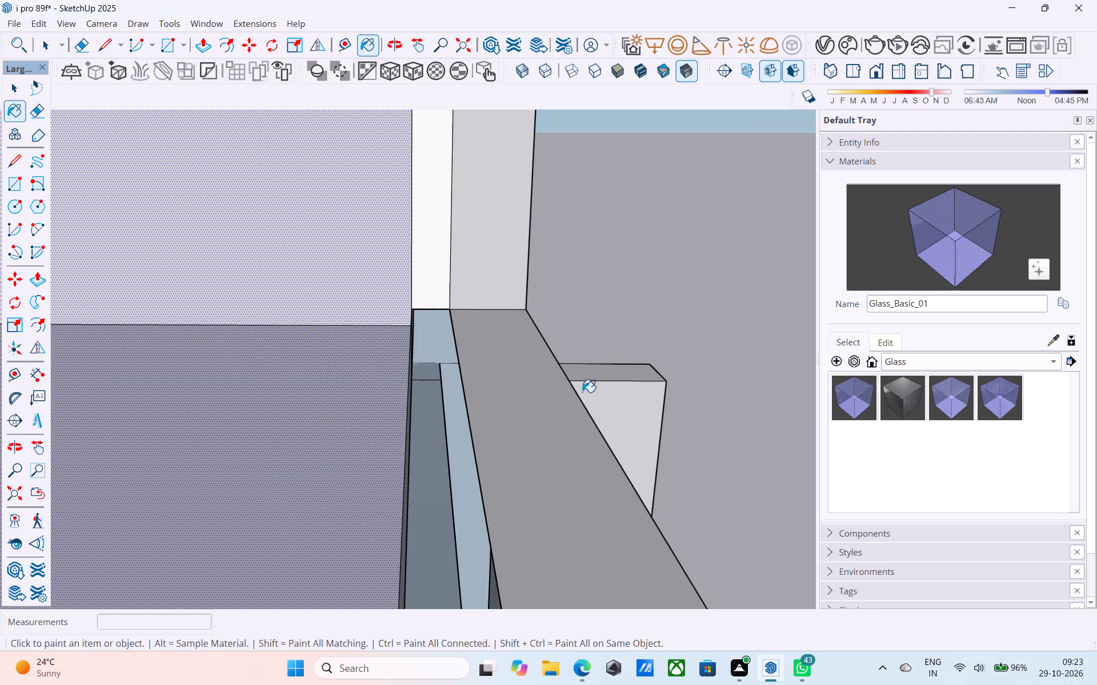
key(r)
click(413, 306)
scroll(451, 362, down, 2)
middle_drag(462, 384, 811, 390)
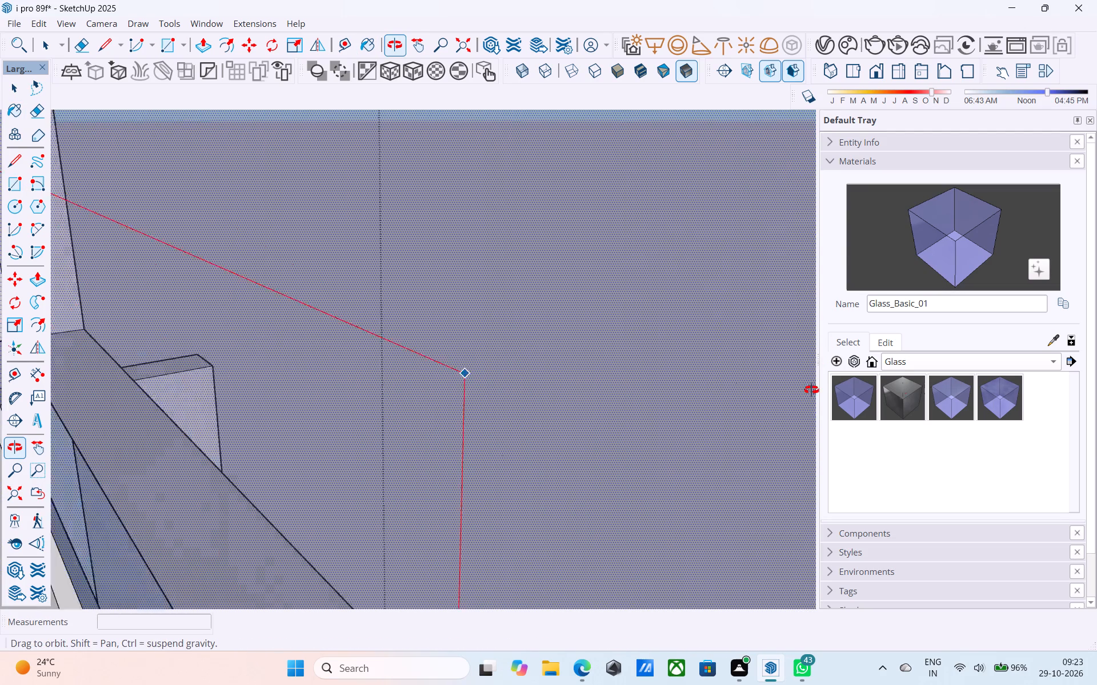
middle_drag(811, 390, 1096, 446)
middle_drag(702, 433, 1021, 435)
scroll(489, 550, up, 2)
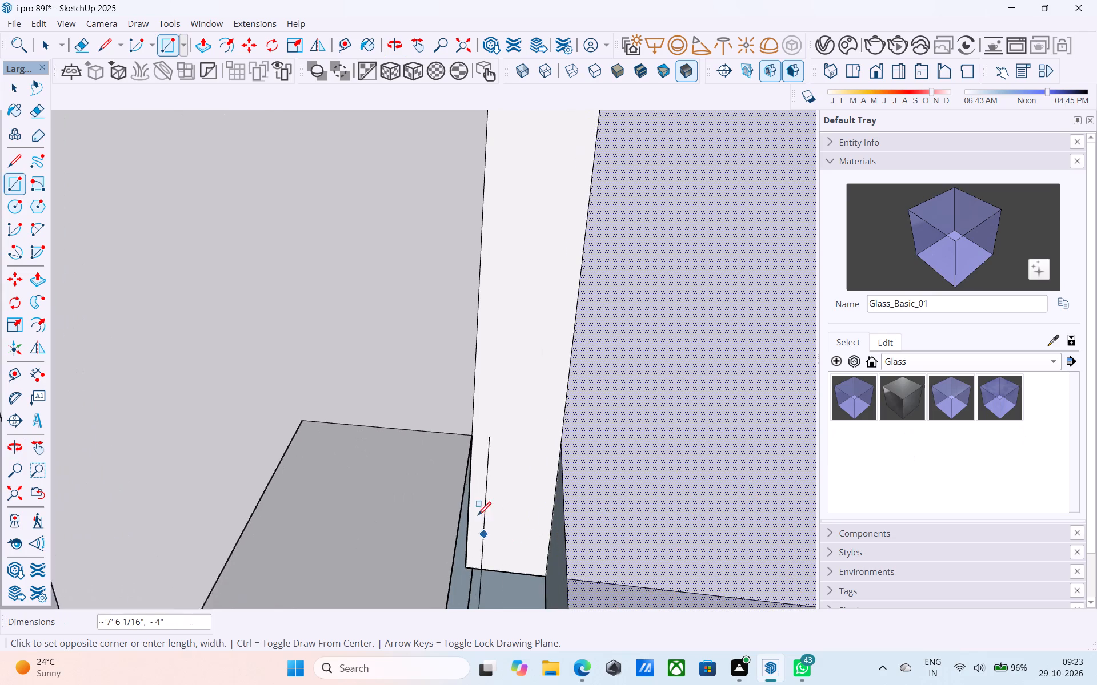
scroll(478, 517, up, 2)
click(467, 416)
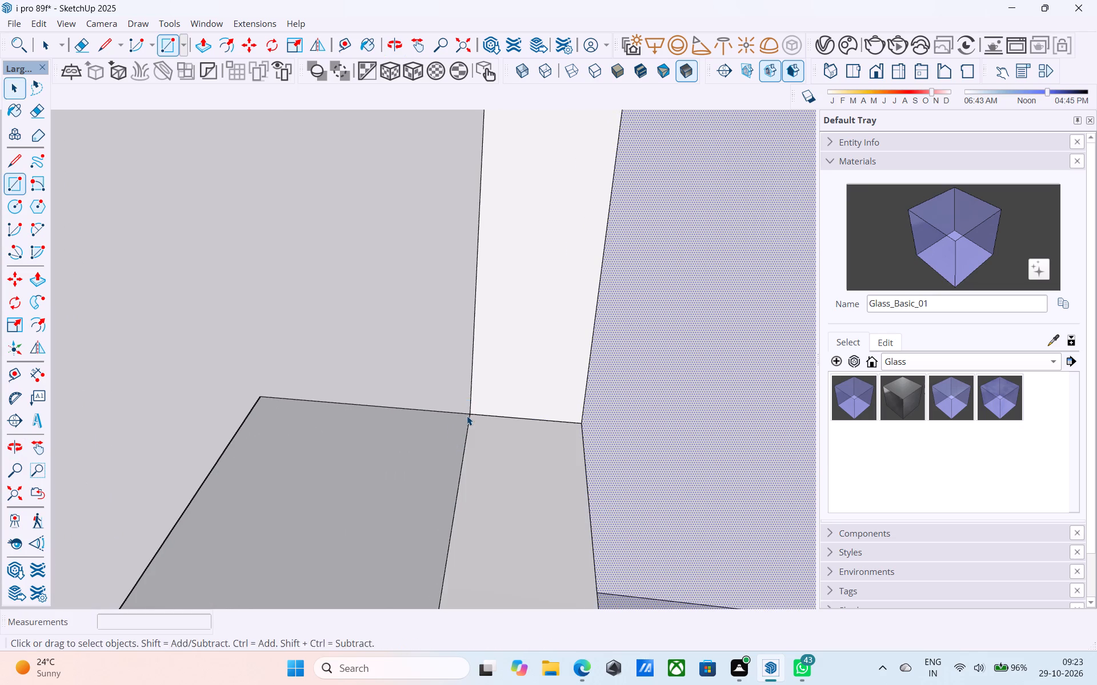
Check both front balcony railings from outside and save the model.
key(space)
middle_drag(467, 416, 765, 389)
scroll(250, 555, down, 20)
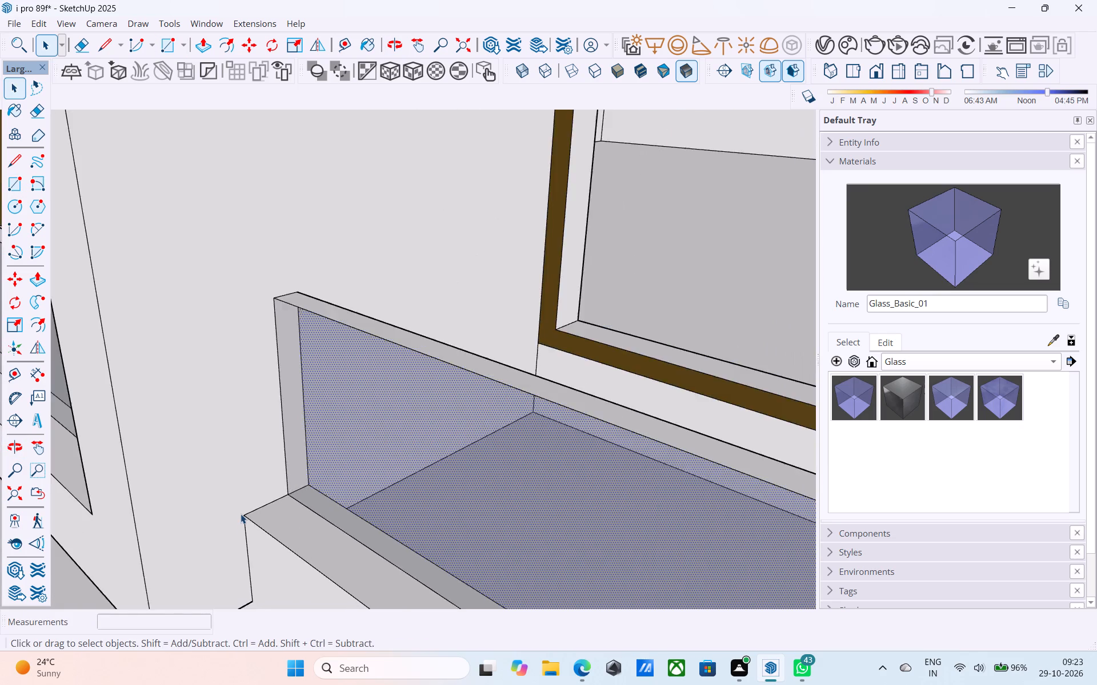
scroll(241, 514, down, 6)
middle_drag(255, 515, 372, 442)
scroll(391, 426, down, 4)
middle_drag(353, 442, 433, 461)
scroll(576, 416, down, 5)
middle_drag(513, 442, 541, 426)
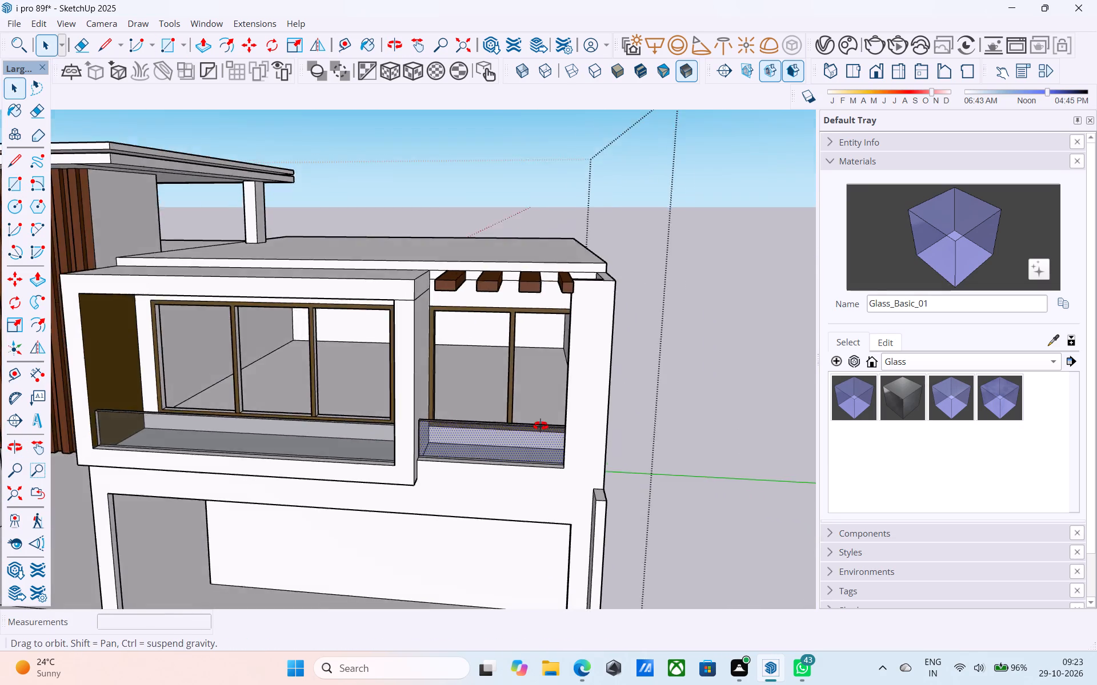
middle_drag(541, 426, 603, 413)
scroll(587, 403, up, 1)
key(ctrl+s)
Examine the house's front and side from several outside angles, including both front balconies and the slatted screens.
scroll(587, 400, down, 4)
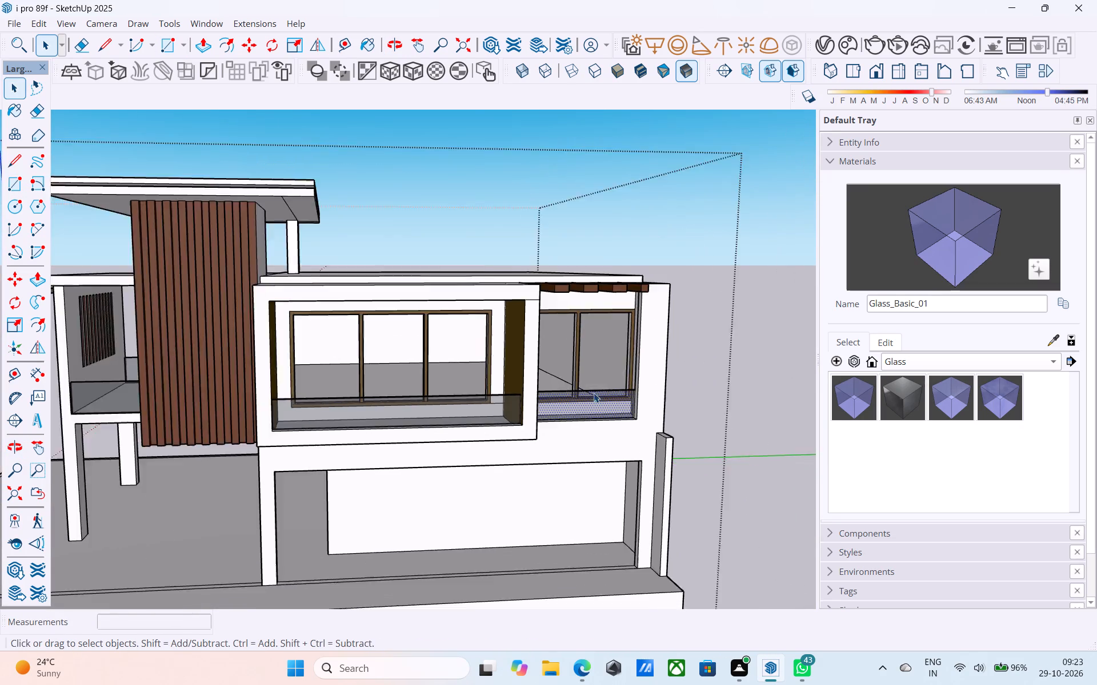
scroll(594, 393, down, 5)
shift+middle_drag(430, 487, 718, 449)
middle_drag(704, 449, 726, 475)
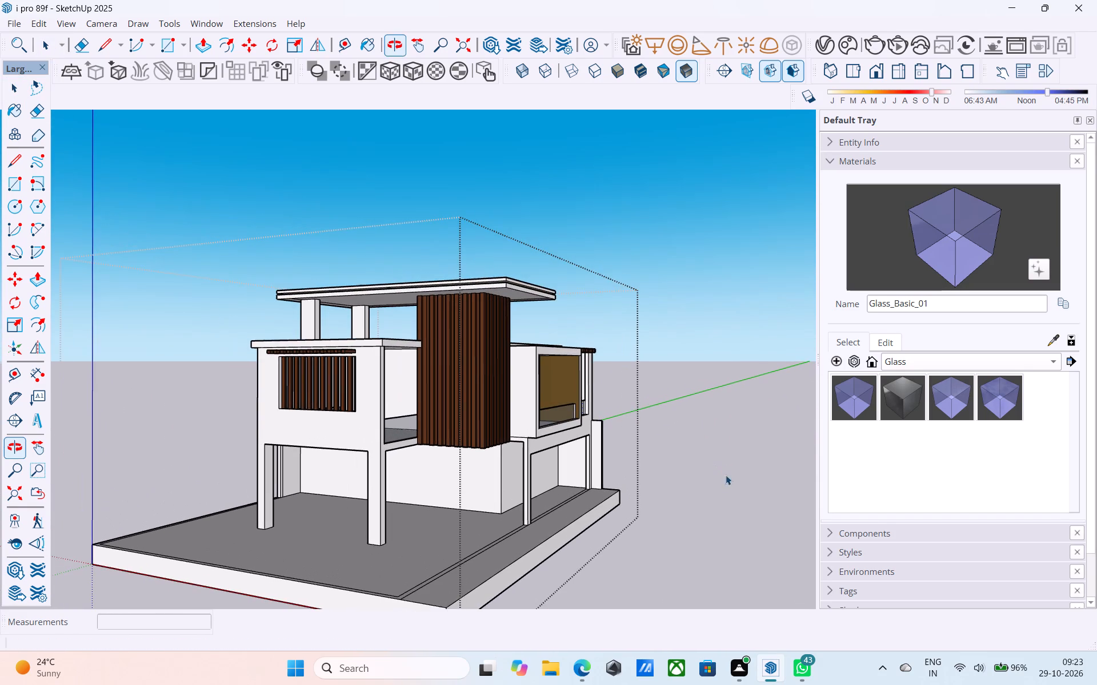
shift+middle_drag(627, 494, 638, 488)
middle_drag(628, 467, 627, 462)
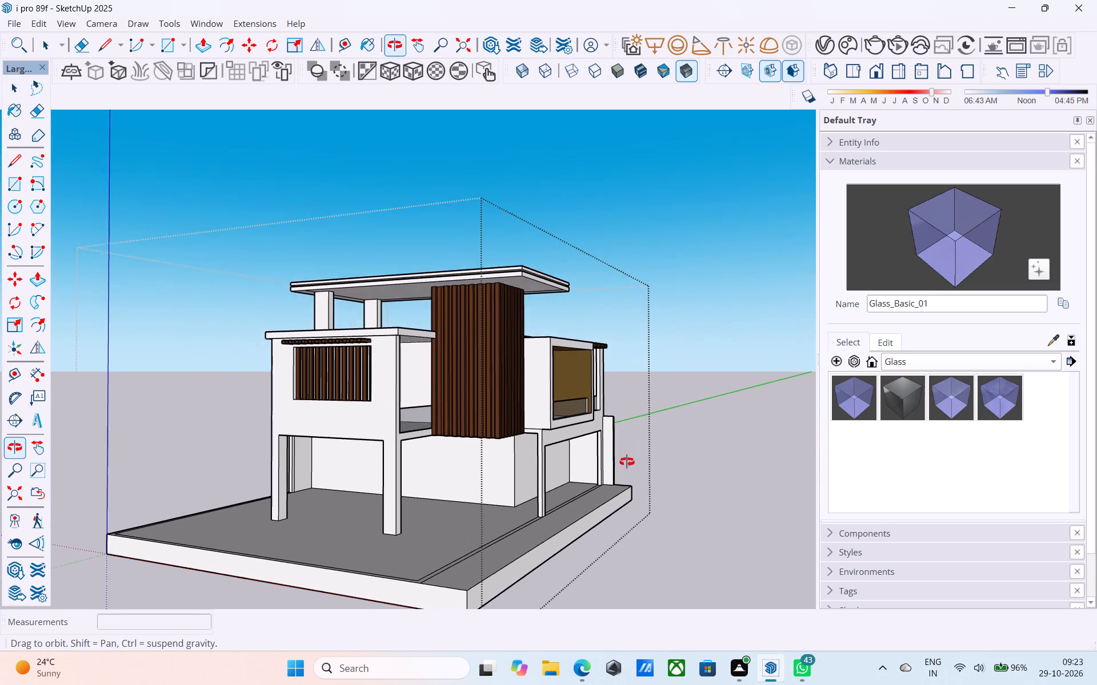
middle_drag(627, 462, 627, 458)
scroll(609, 439, up, 2)
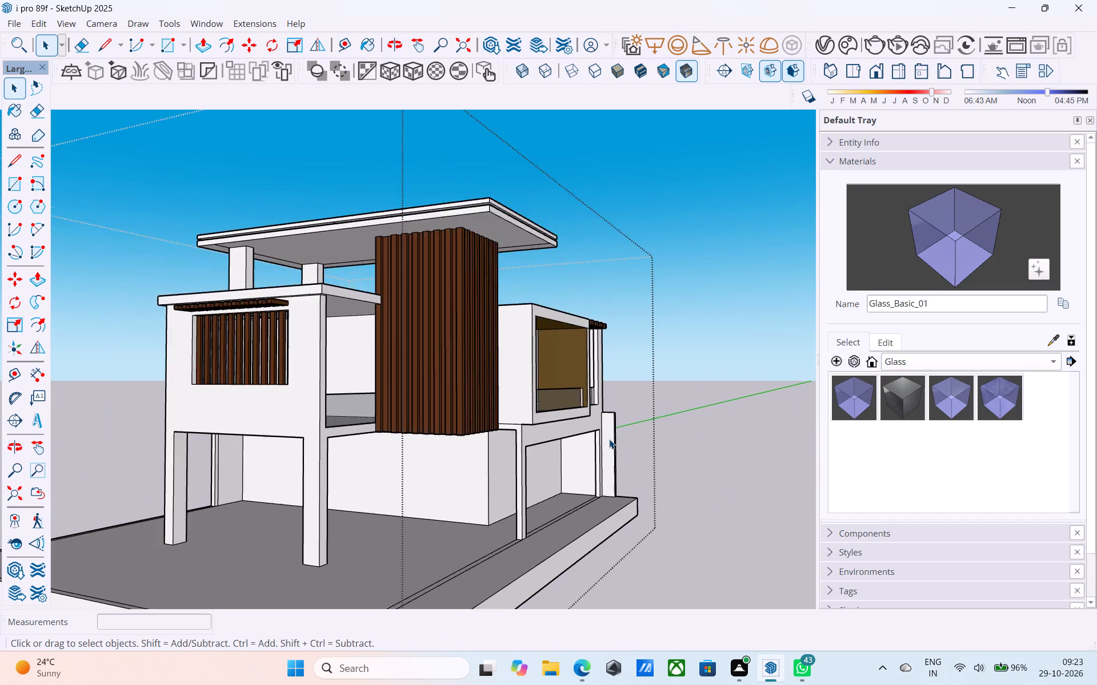
scroll(609, 439, up, 2)
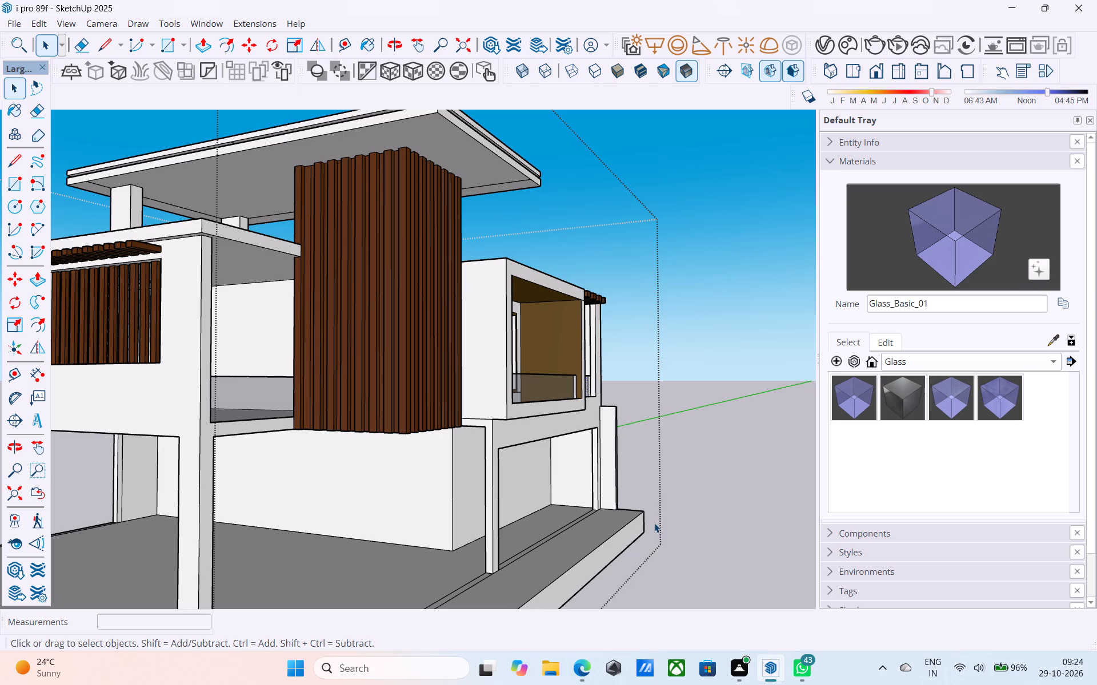
scroll(685, 445, down, 10)
middle_drag(606, 446, 444, 434)
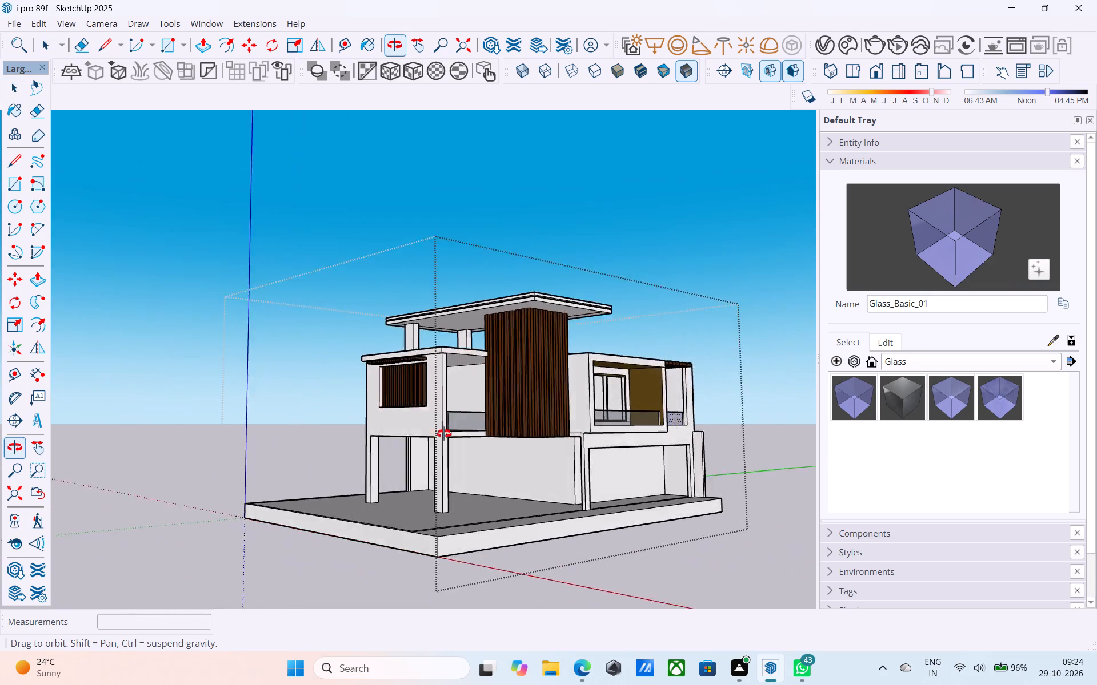
middle_drag(444, 434, 398, 446)
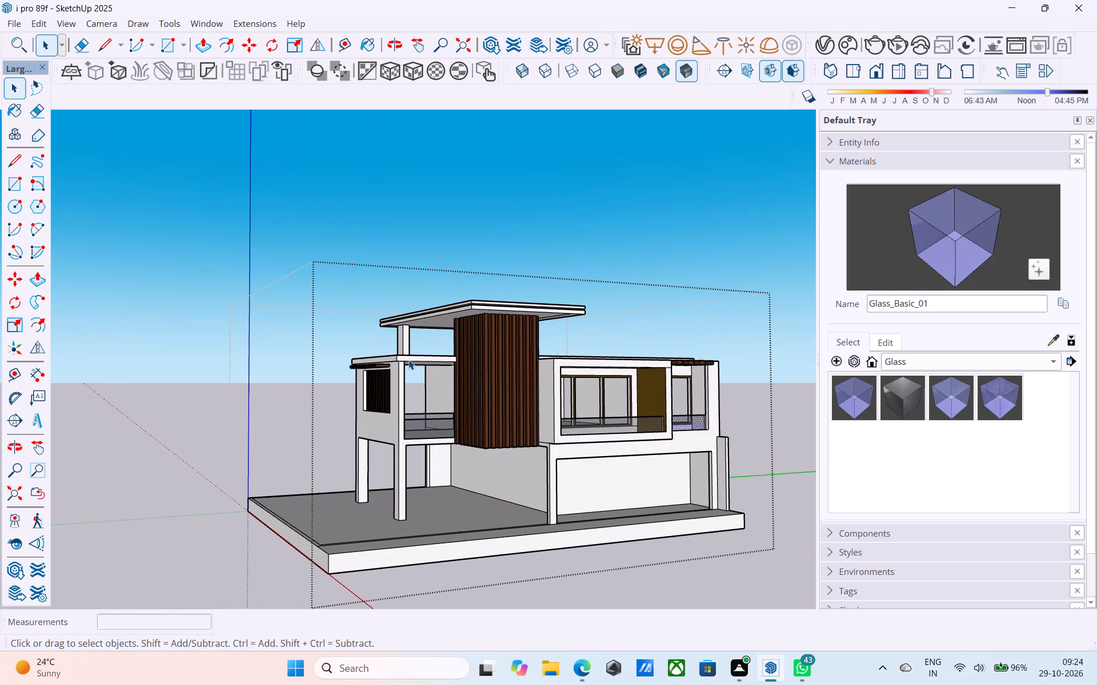
Place guides on the blank upper-floor wall beside the side balcony: 3' above the floor line and 2' in from the outer corner.
scroll(409, 359, up, 5)
middle_drag(410, 356, 709, 389)
middle_drag(438, 390, 499, 397)
scroll(442, 429, up, 1)
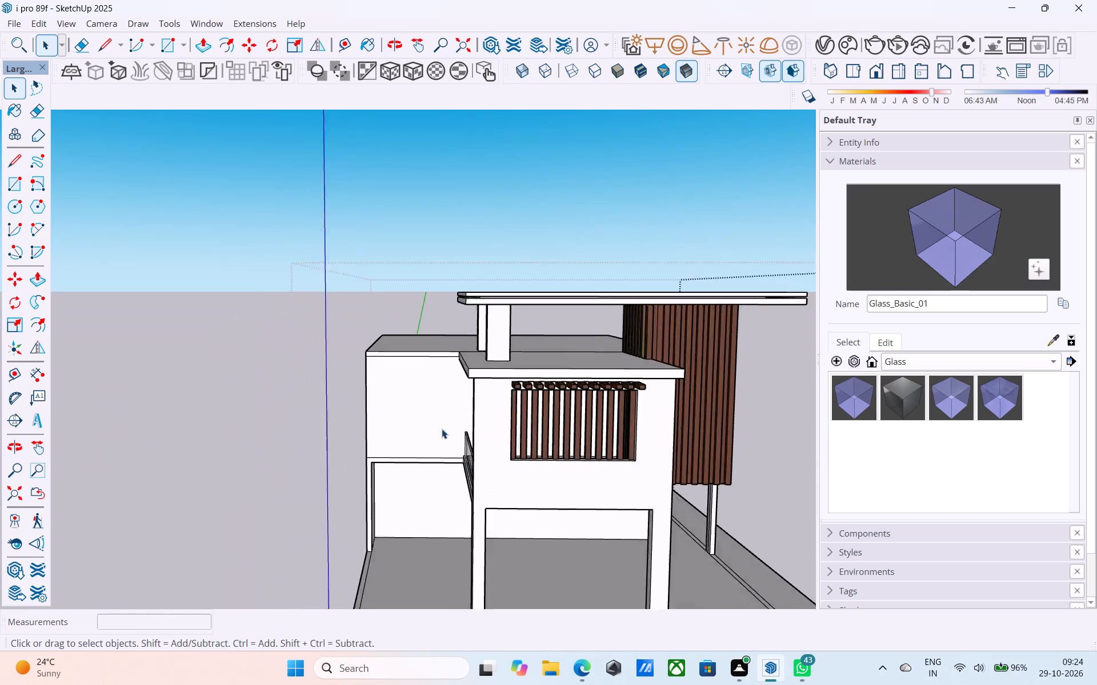
scroll(442, 429, up, 4)
middle_drag(361, 452, 426, 443)
scroll(552, 443, up, 5)
key(t)
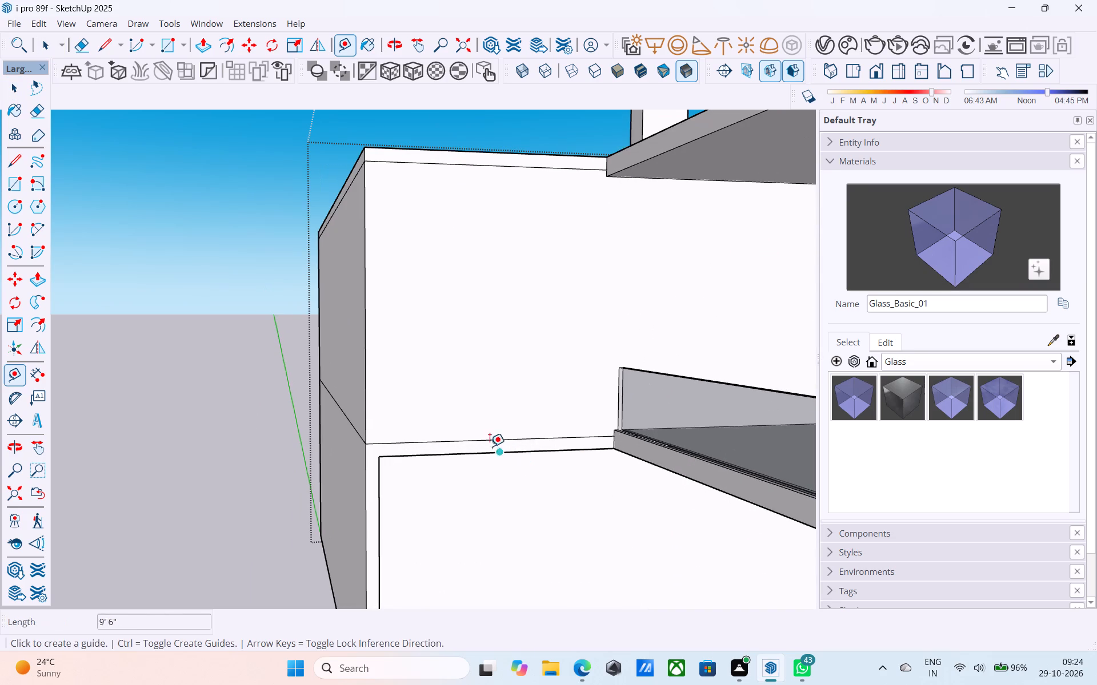
click(486, 439)
text(3')
key(Return)
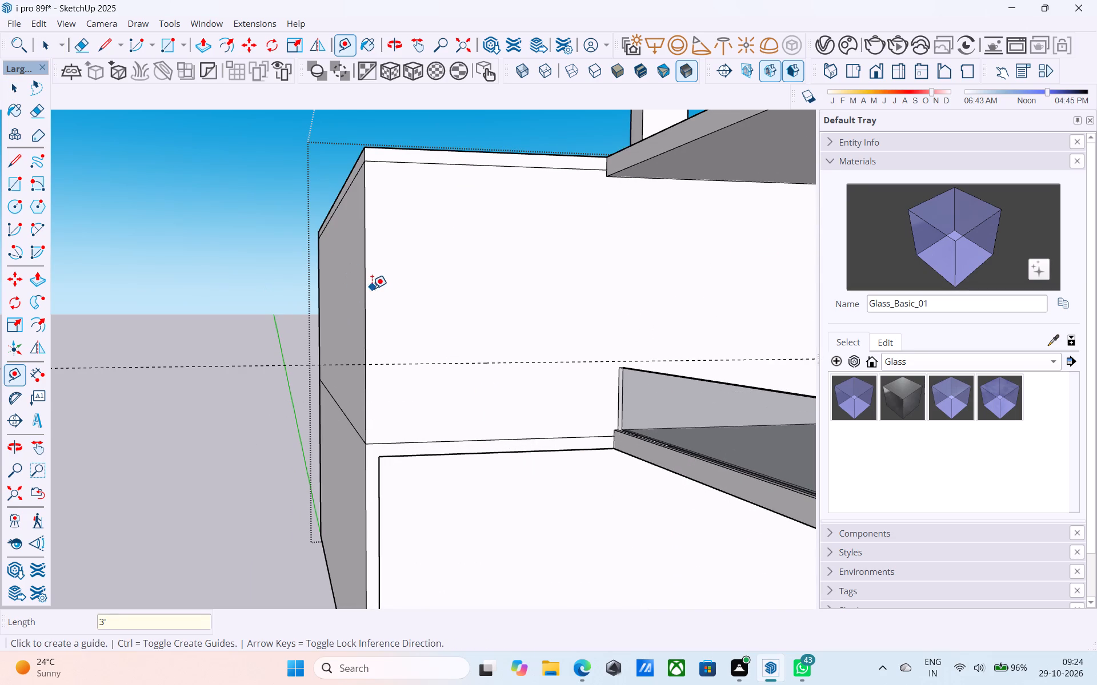
click(367, 285)
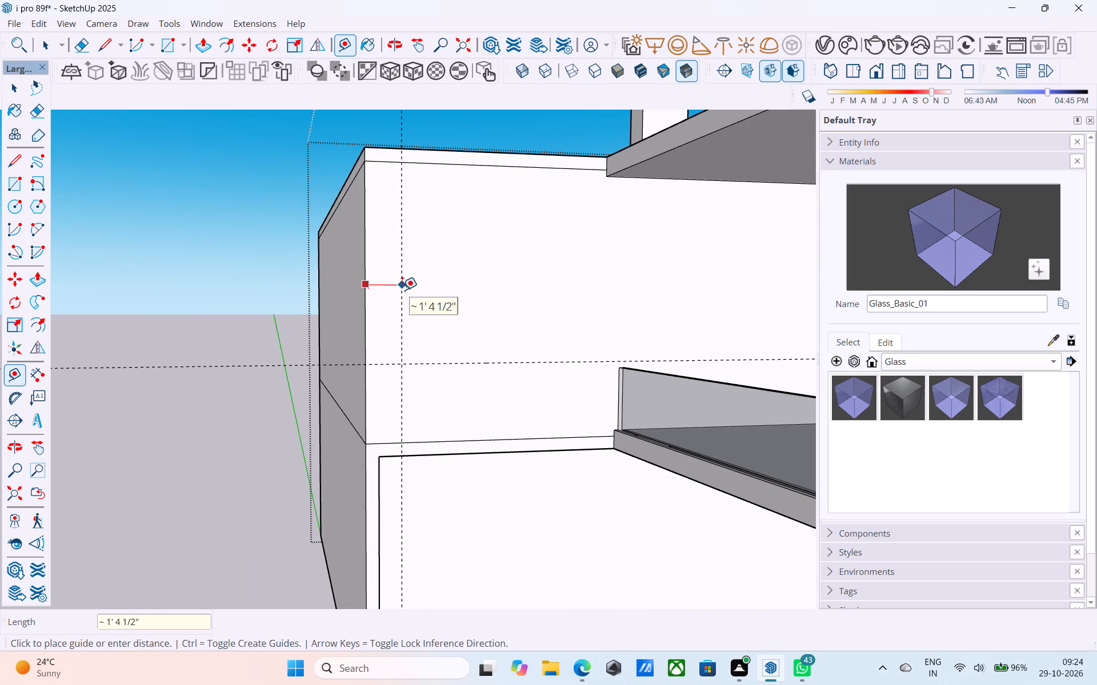
text(2')
key(Return)
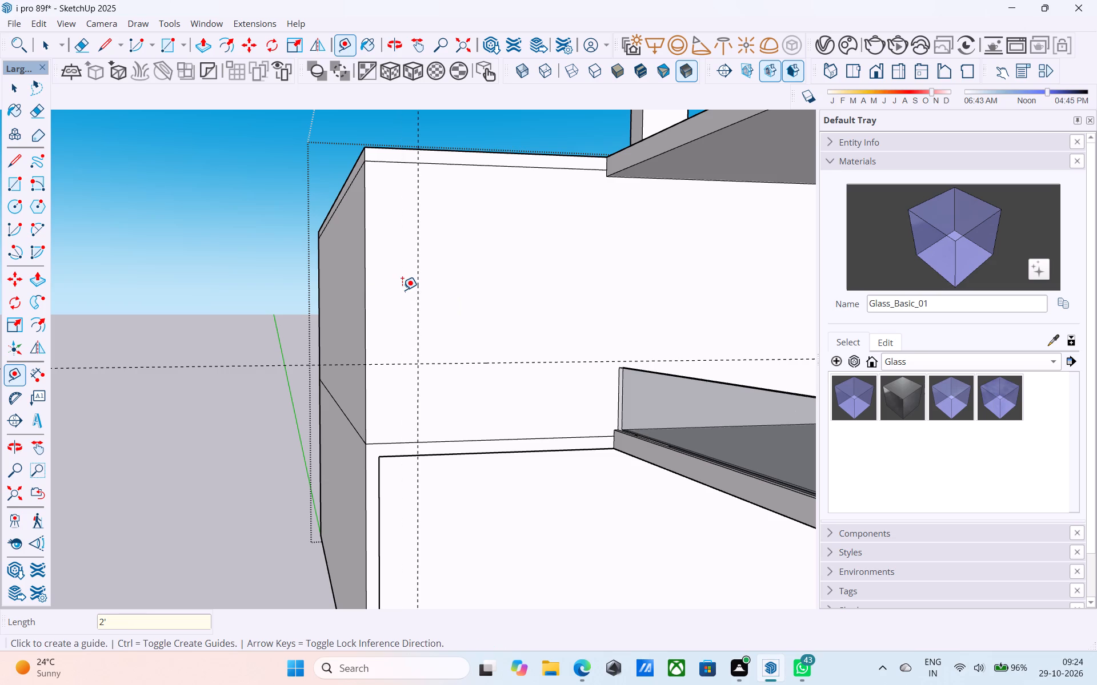
Draw a window rectangle 4' wide by 5' high on the wall from the guides' intersection.
key(r)
click(421, 361)
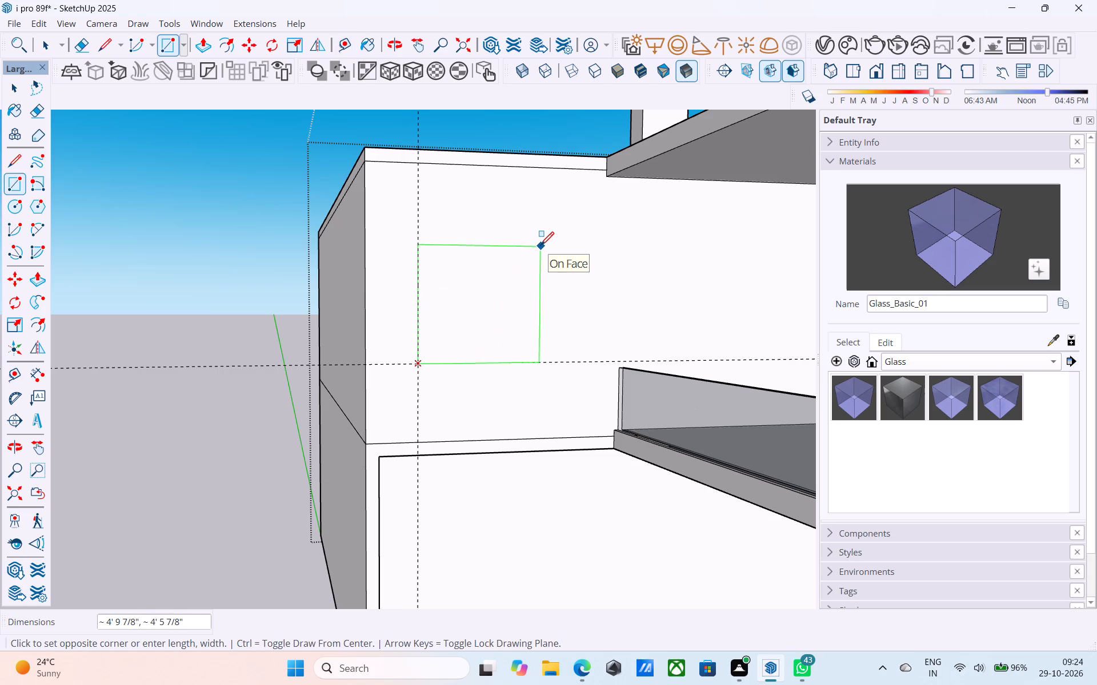
text(5',4')
key(Return)
text(4',5')
key(Return)
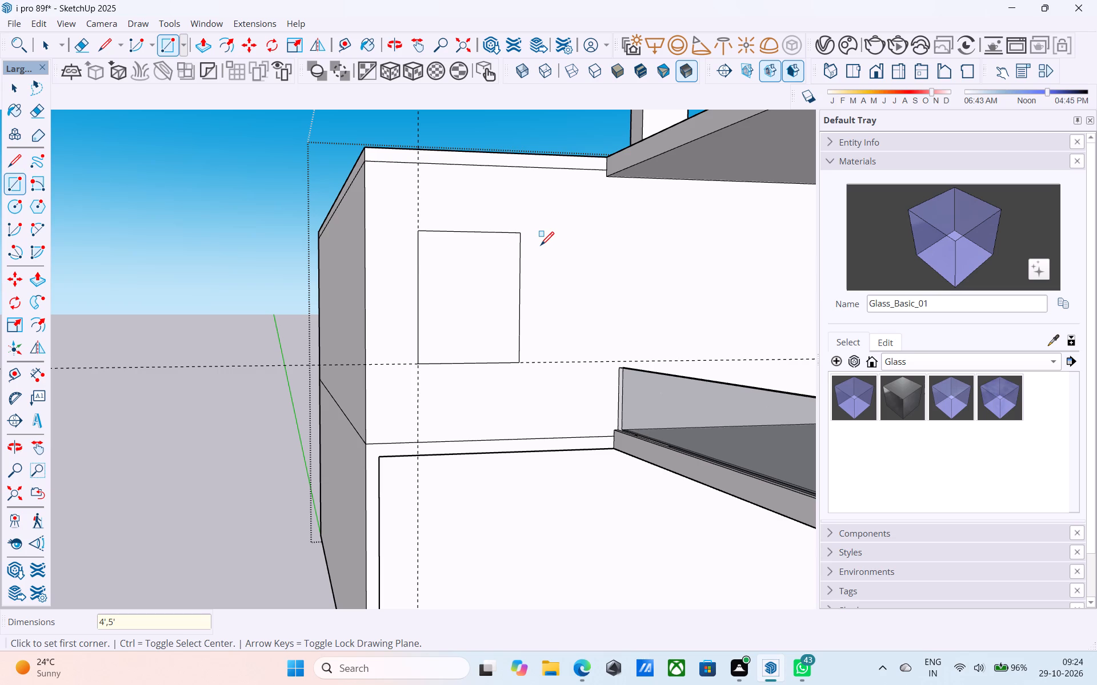
Offset the window rectangle's outline 3" inward to form a frame.
scroll(464, 445, down, 2)
middle_drag(446, 465, 428, 489)
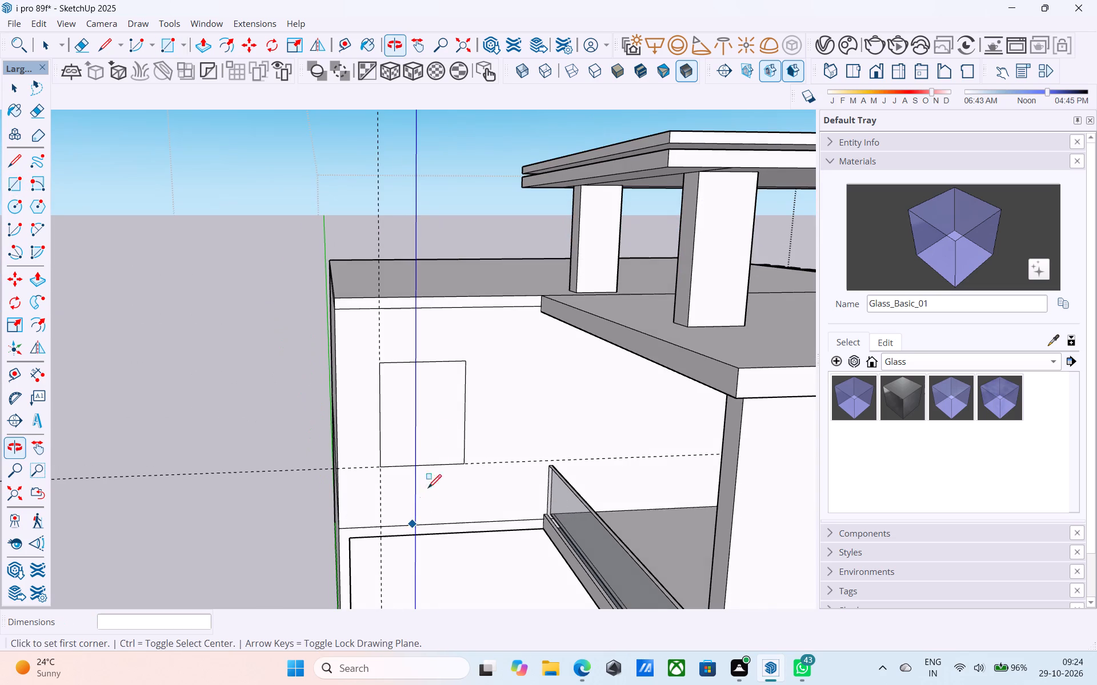
middle_drag(428, 489, 424, 507)
scroll(437, 386, up, 6)
key(space)
click(424, 400)
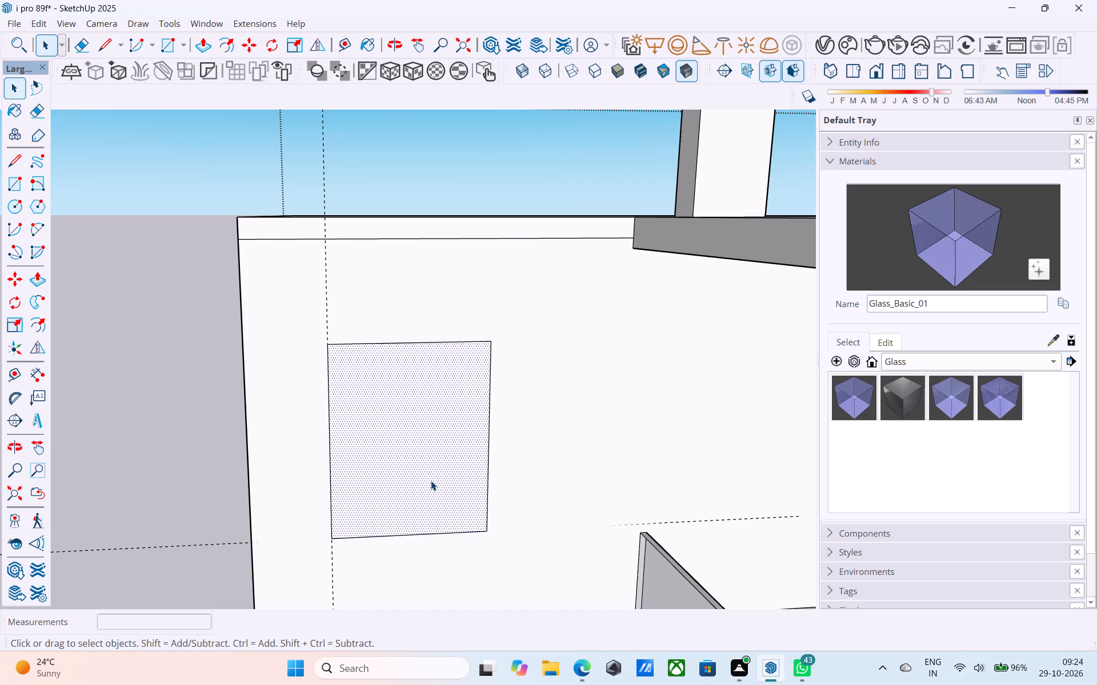
scroll(431, 481, down, 3)
middle_drag(439, 447, 452, 403)
scroll(450, 402, up, 6)
key(f)
click(424, 413)
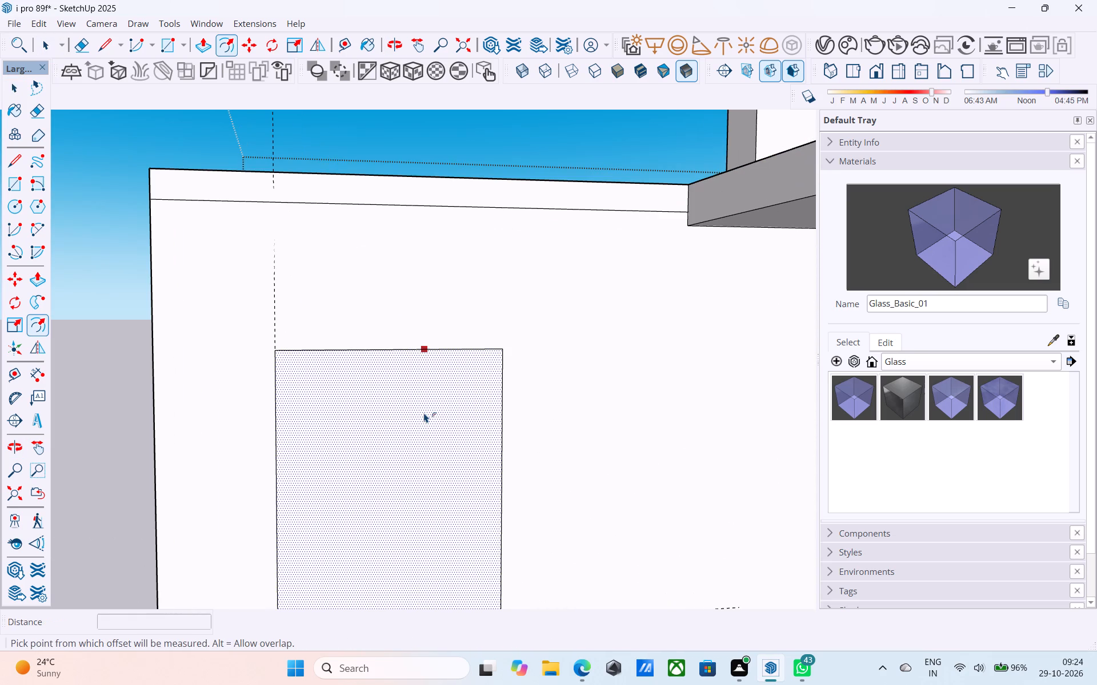
text(3")
key(Return)
key(space)
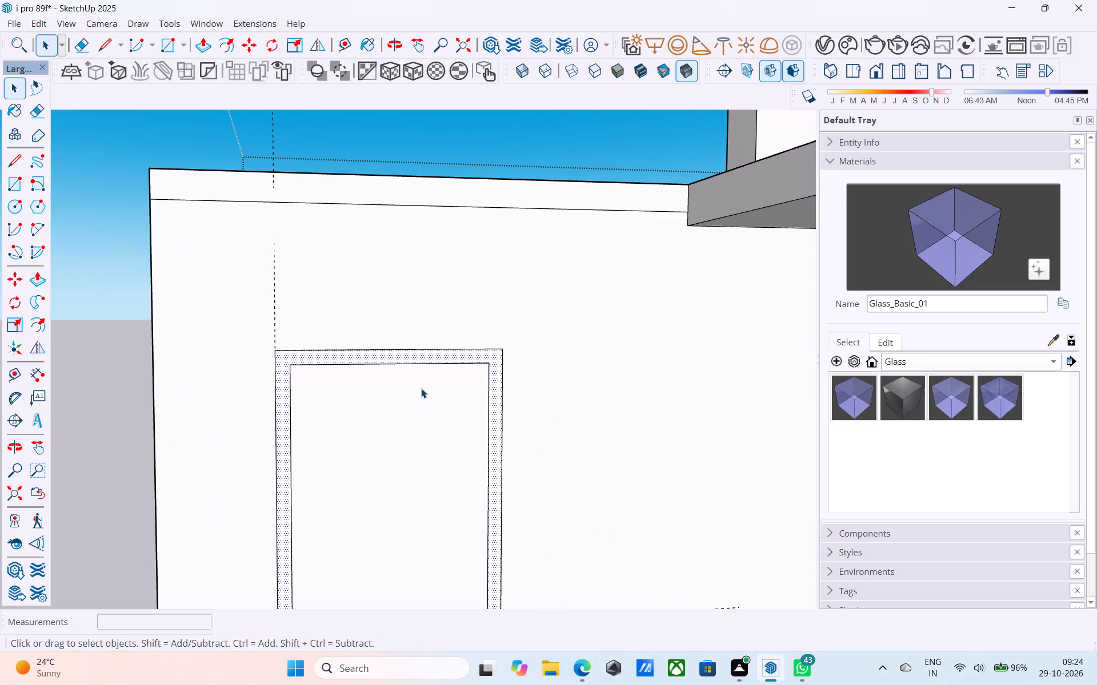
Push the window's inner face 6" through the wall to cut the opening.
scroll(476, 511, down, 1)
click(409, 472)
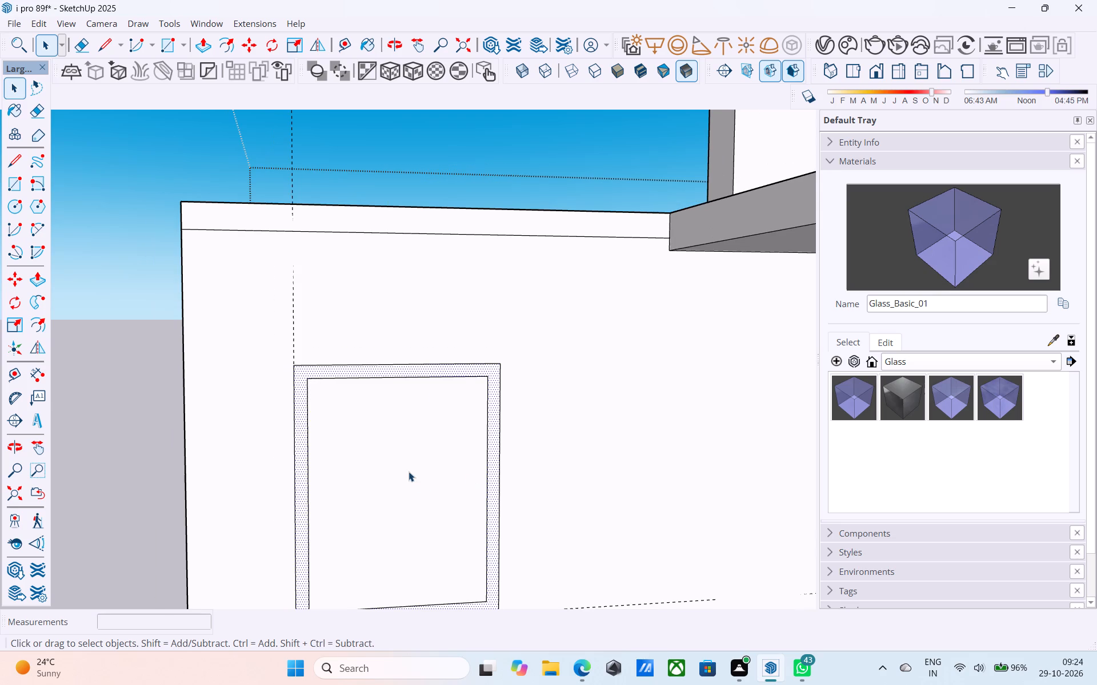
key(p)
scroll(409, 472, up, 2)
click(409, 472)
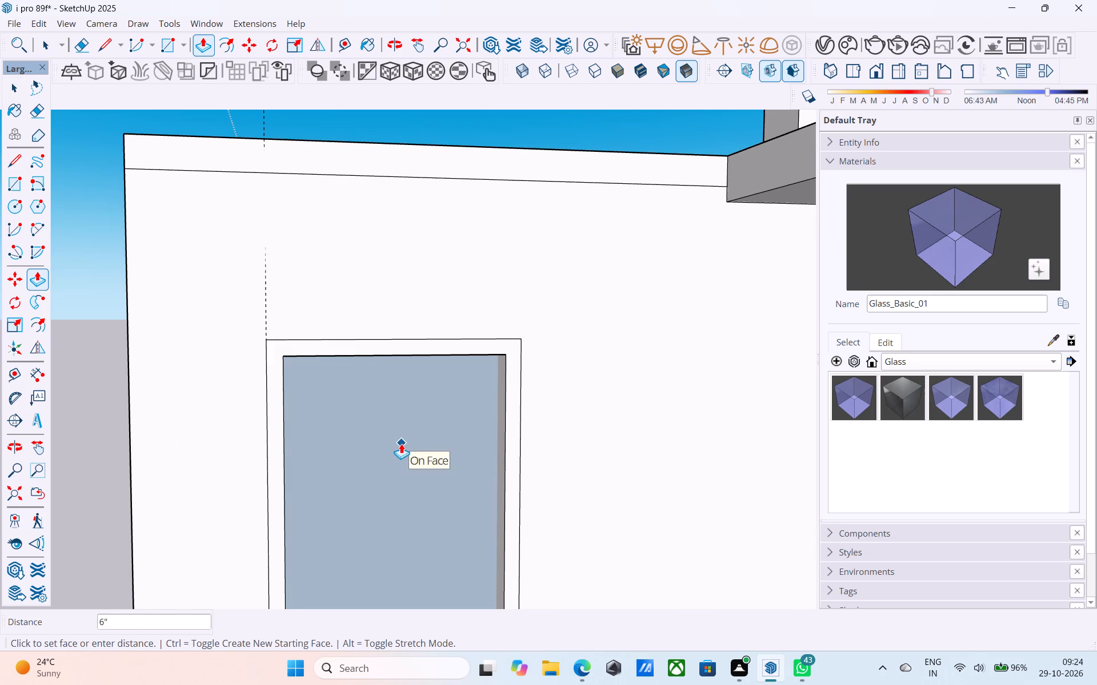
click(401, 440)
key(space)
scroll(401, 440, down, 5)
middle_drag(401, 440, 377, 433)
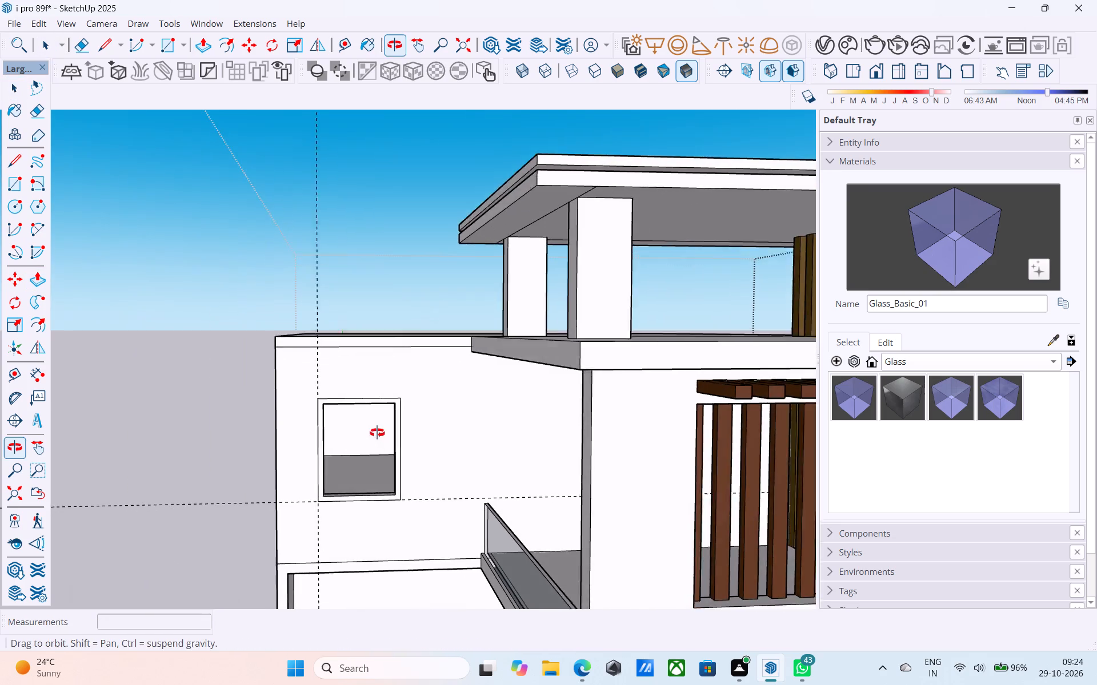
middle_drag(377, 433, 377, 432)
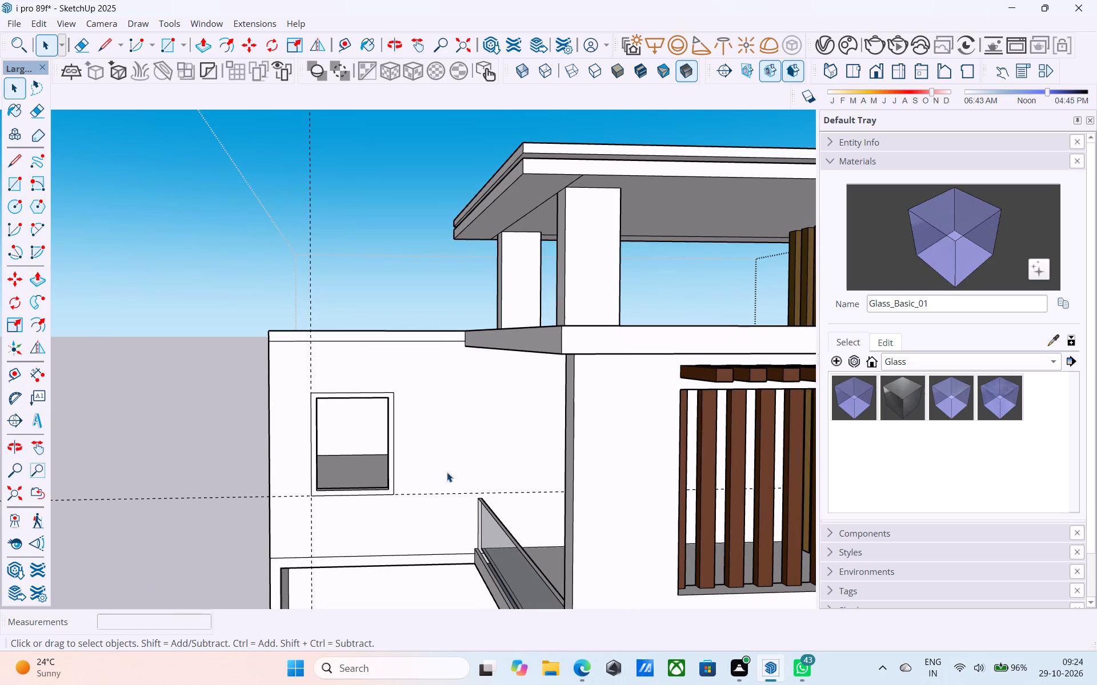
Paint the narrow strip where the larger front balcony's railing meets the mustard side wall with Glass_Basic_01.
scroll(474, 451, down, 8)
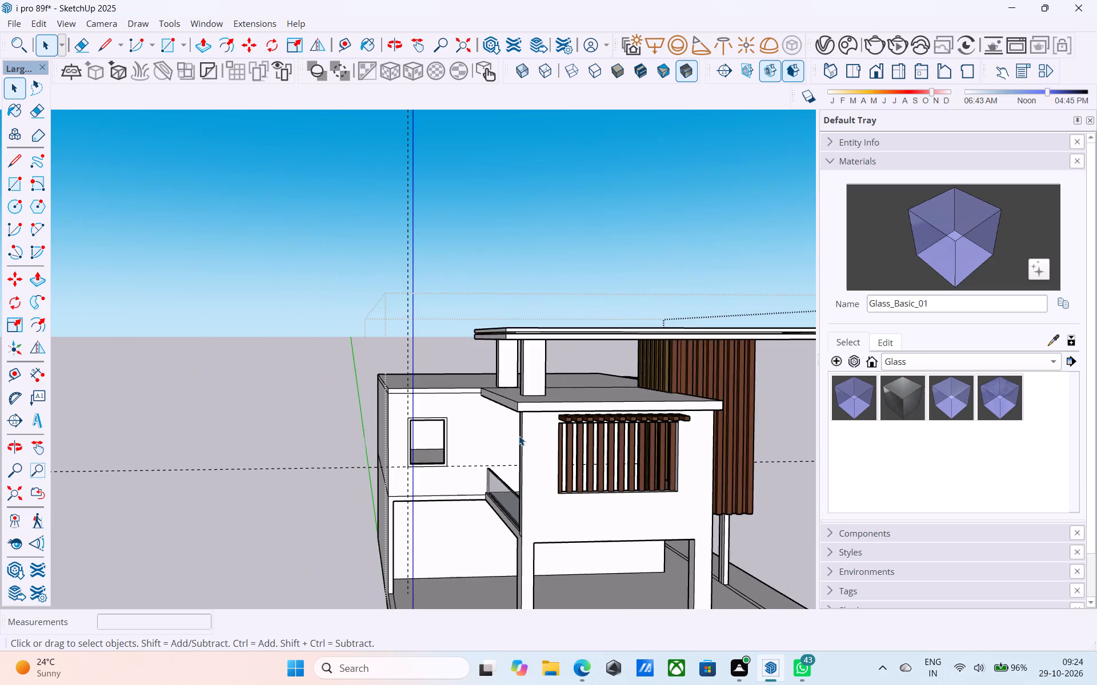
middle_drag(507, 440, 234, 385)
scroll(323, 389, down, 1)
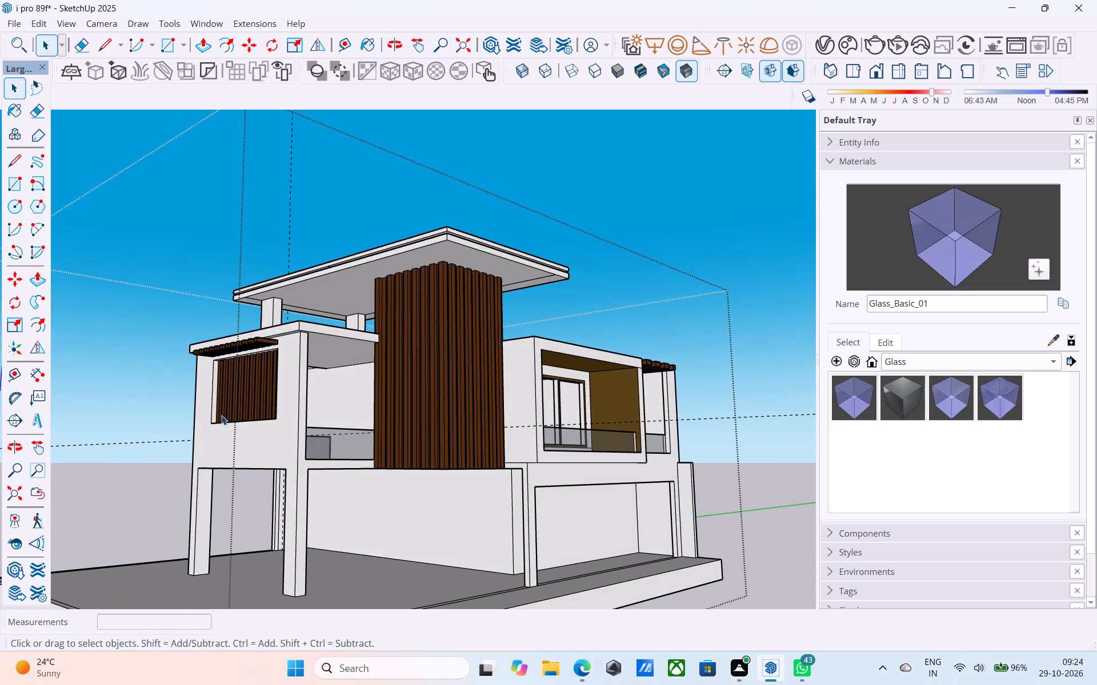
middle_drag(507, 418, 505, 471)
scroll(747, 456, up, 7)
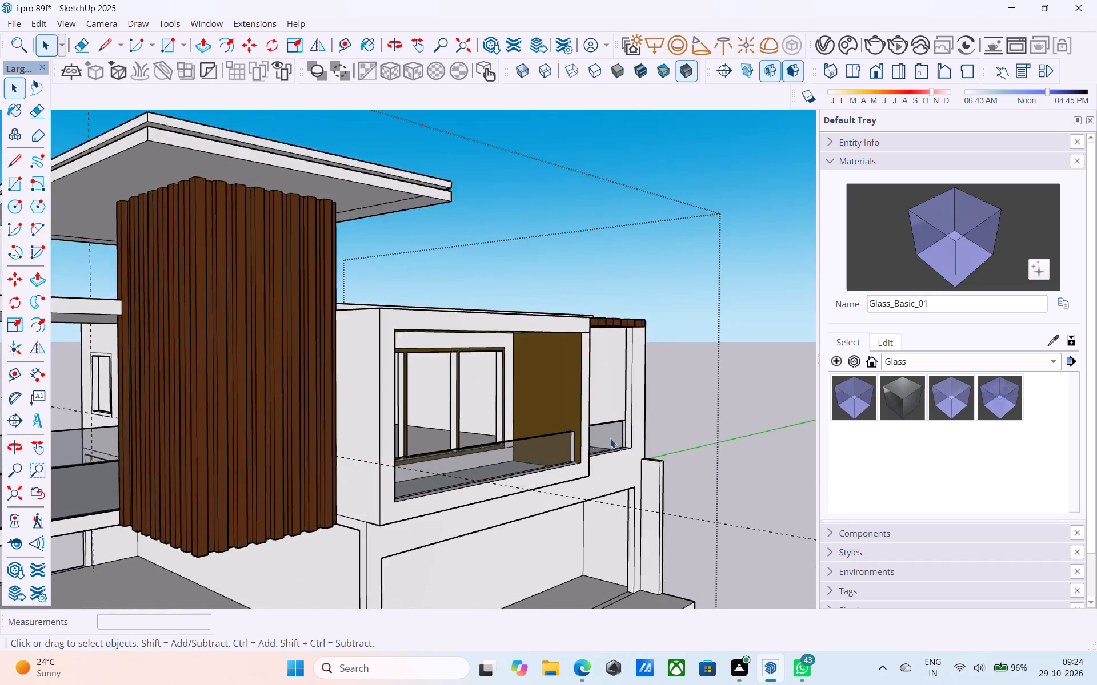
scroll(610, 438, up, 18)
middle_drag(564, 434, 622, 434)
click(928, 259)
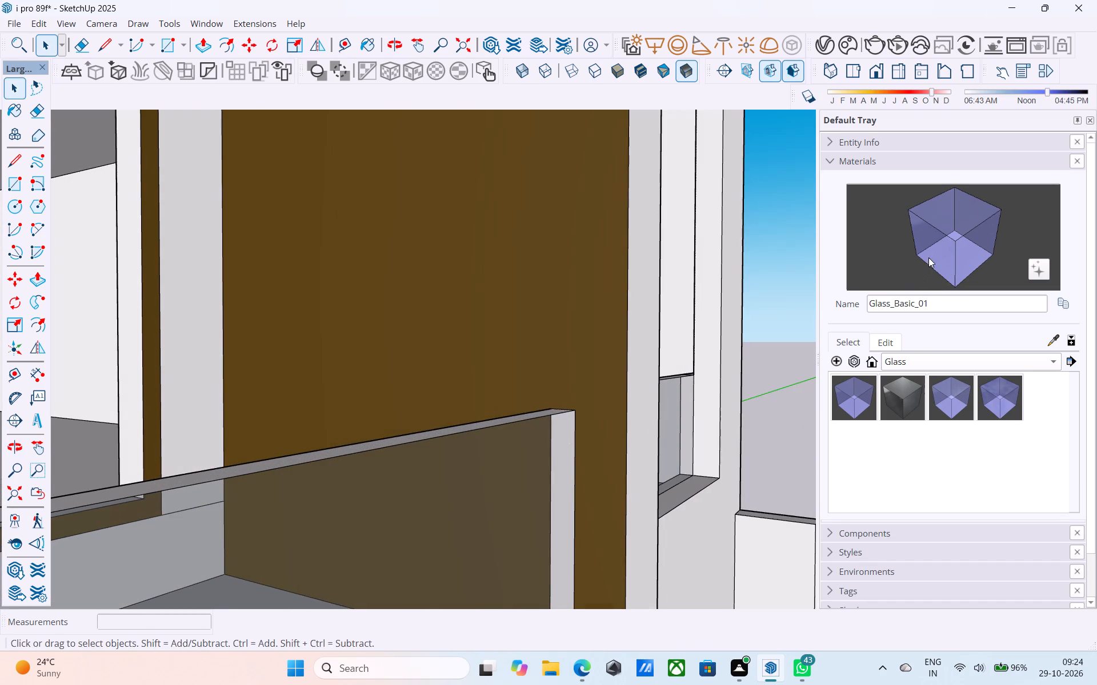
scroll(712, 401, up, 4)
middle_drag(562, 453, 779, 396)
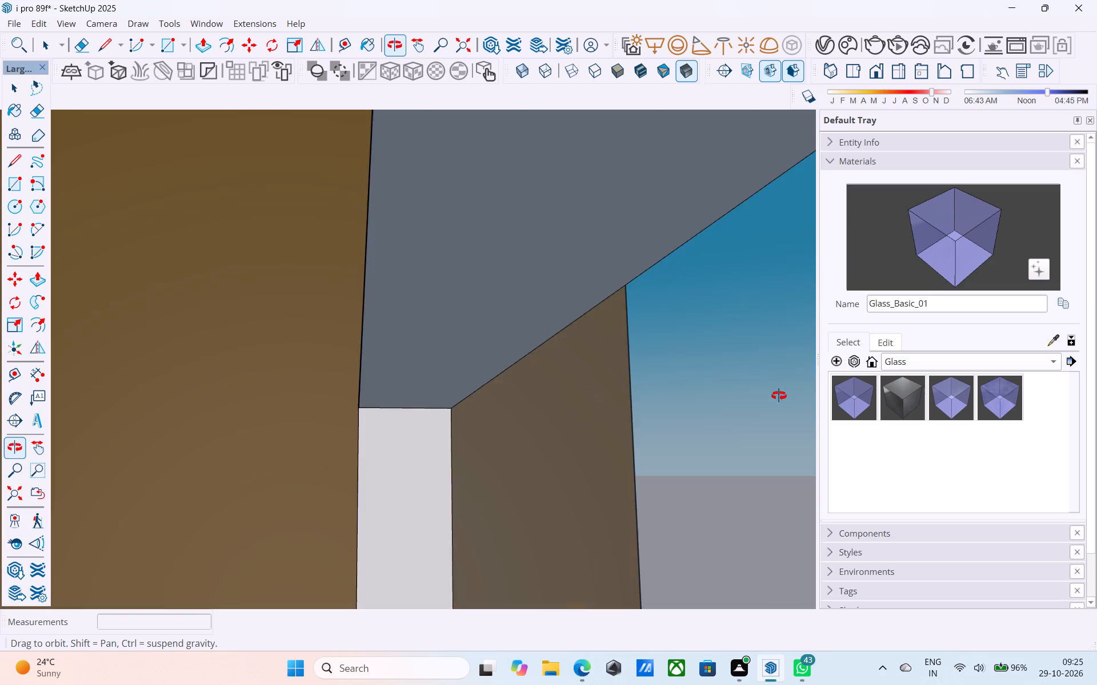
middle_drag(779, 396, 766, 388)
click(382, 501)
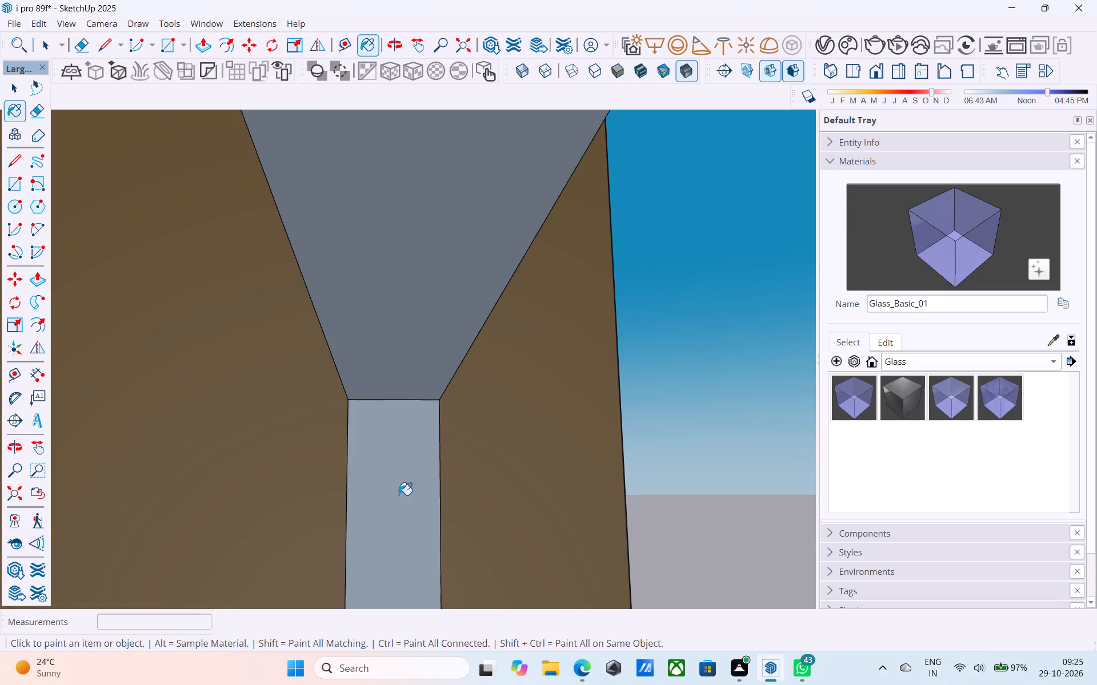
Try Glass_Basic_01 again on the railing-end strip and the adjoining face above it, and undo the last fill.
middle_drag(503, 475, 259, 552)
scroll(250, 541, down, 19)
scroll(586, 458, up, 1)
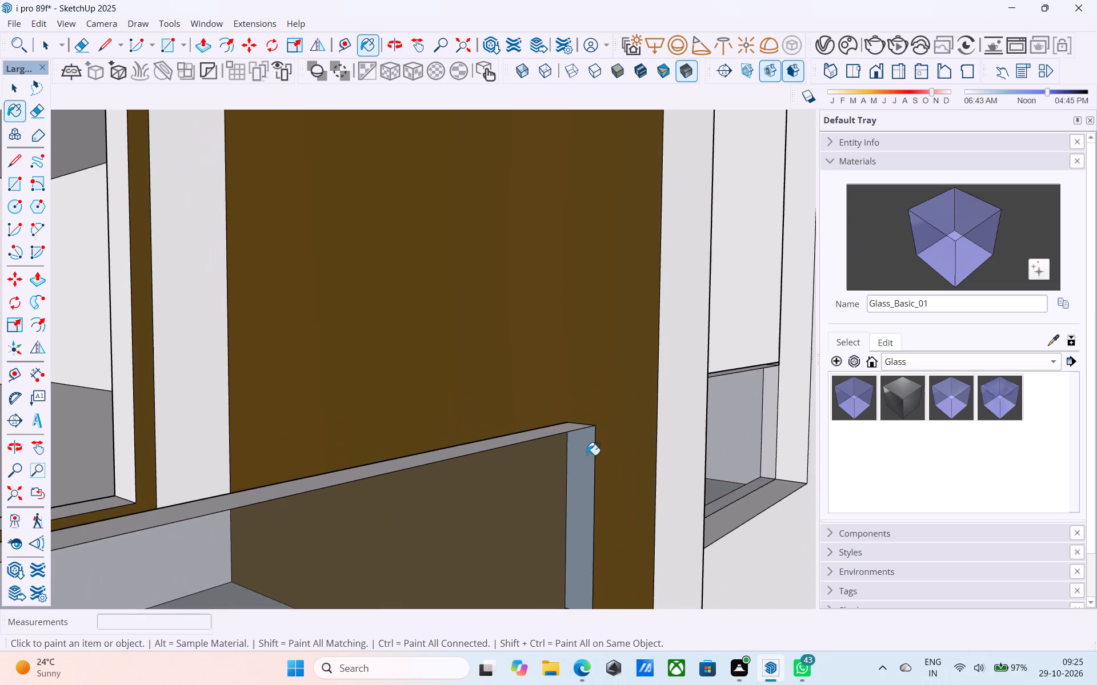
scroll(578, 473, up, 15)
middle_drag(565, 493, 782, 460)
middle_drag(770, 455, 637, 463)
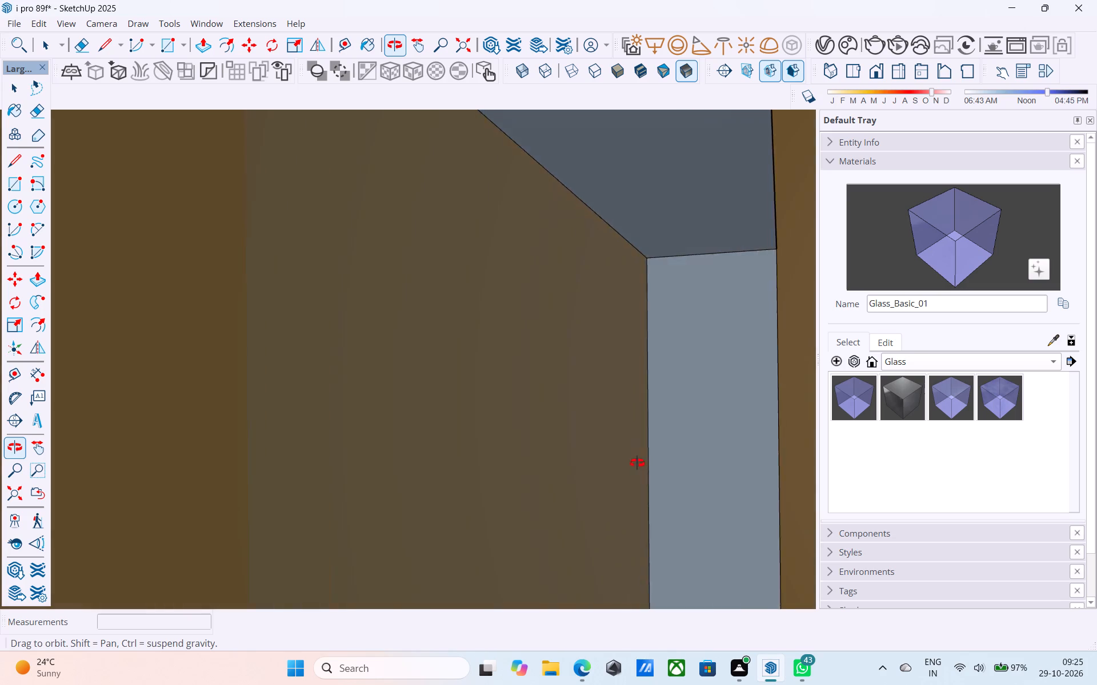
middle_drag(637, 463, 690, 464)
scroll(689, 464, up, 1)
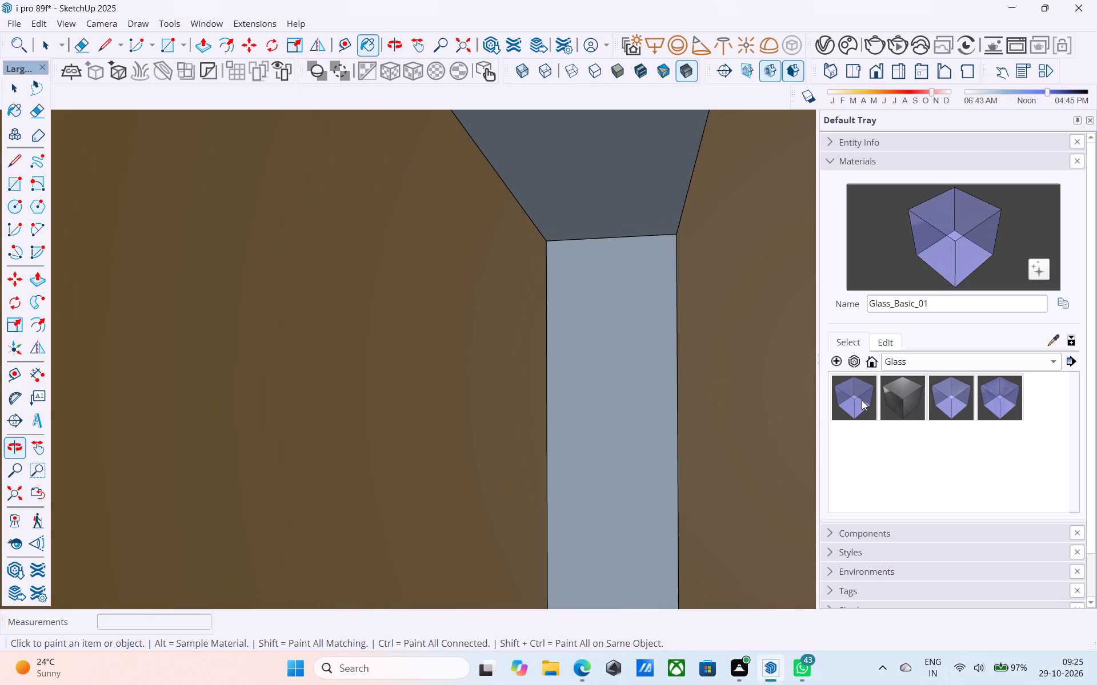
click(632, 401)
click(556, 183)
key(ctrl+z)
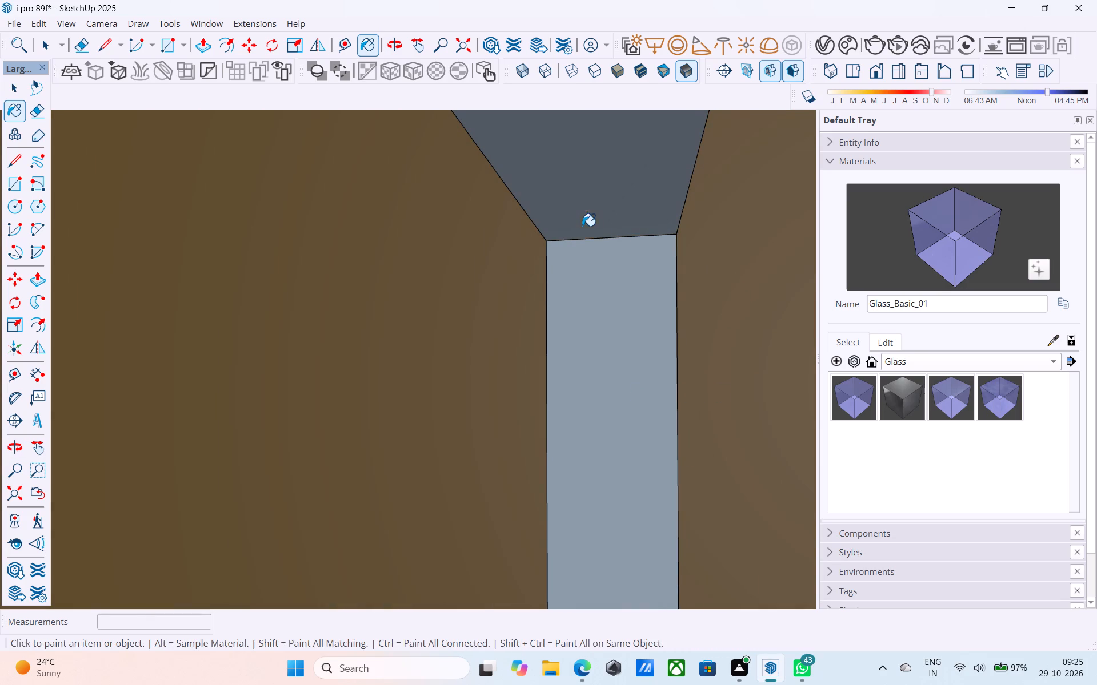
Paint the narrow strip at the railing's end with D08_Bronzed_Mustard from the materials in the model.
drag(915, 357, 915, 370)
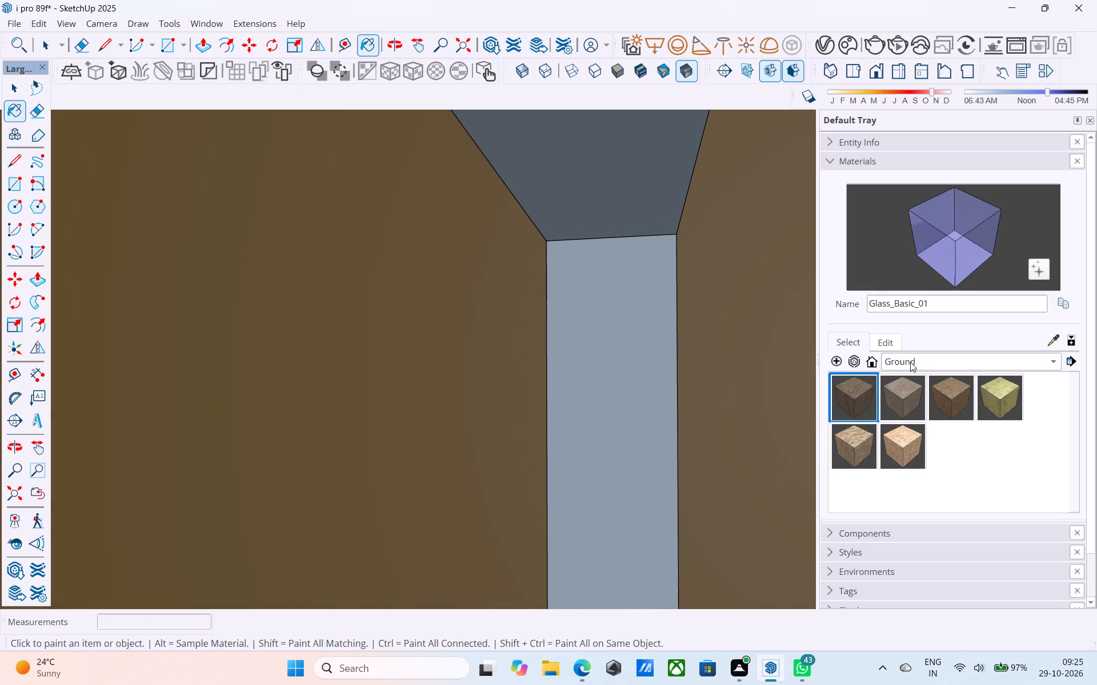
click(910, 362)
click(914, 285)
click(971, 404)
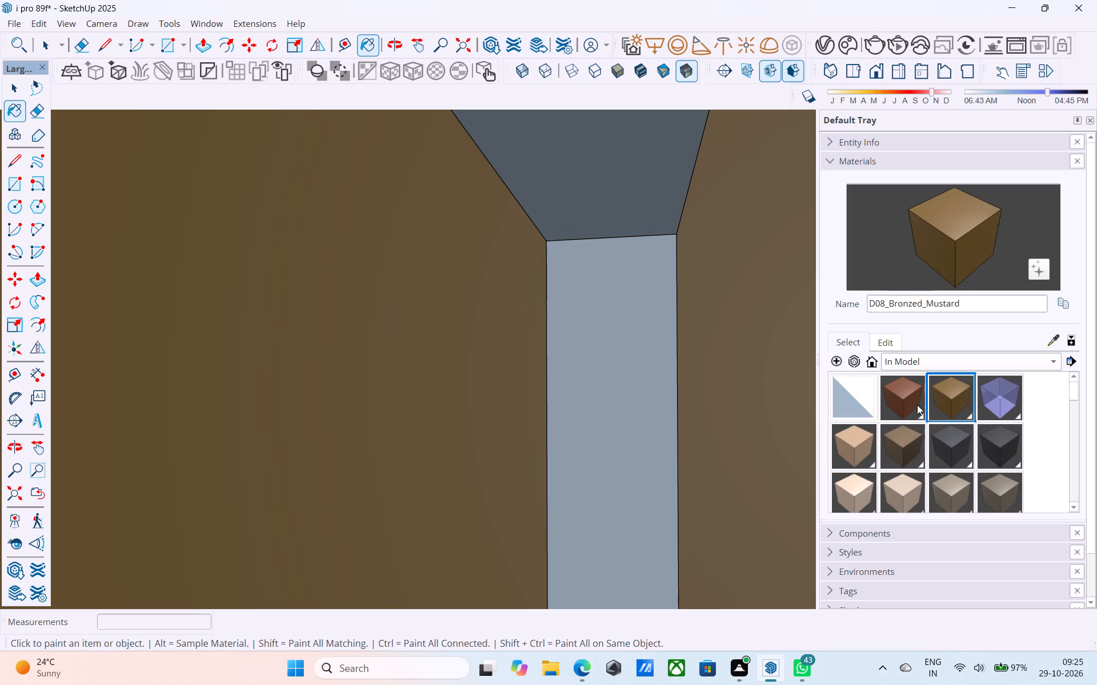
click(644, 404)
middle_drag(672, 389, 208, 408)
scroll(225, 421, down, 14)
key(space)
middle_drag(524, 366, 574, 368)
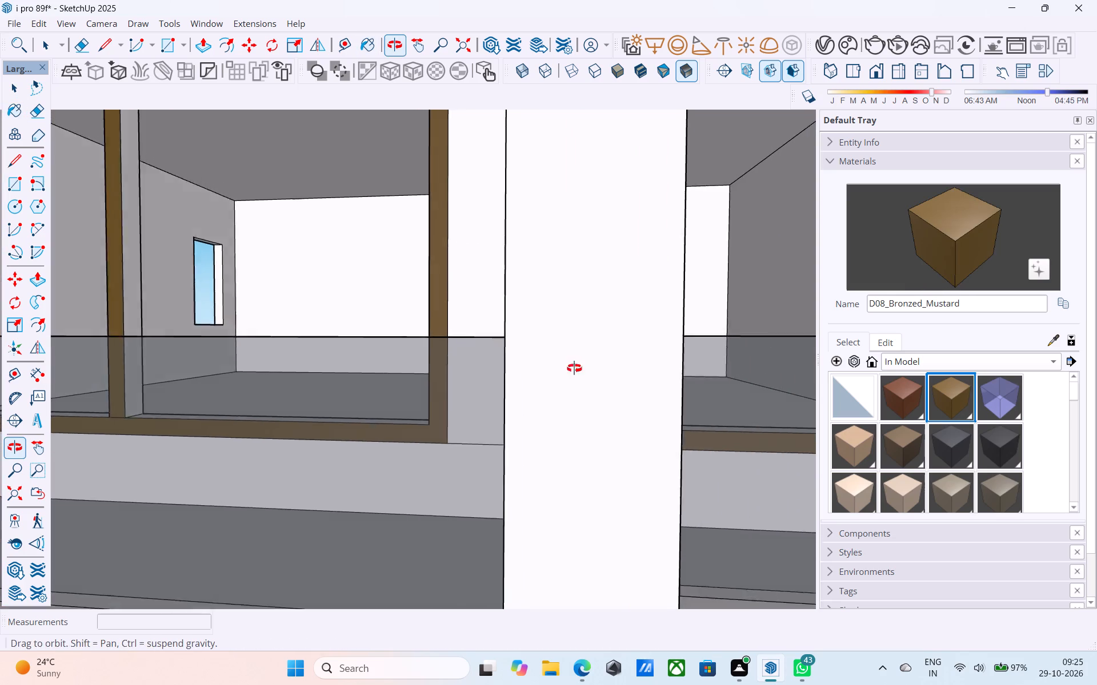
Try to erase on the front balcony wall beside the window frame's lower corner, and save the model.
middle_drag(574, 368, 716, 381)
scroll(741, 374, down, 19)
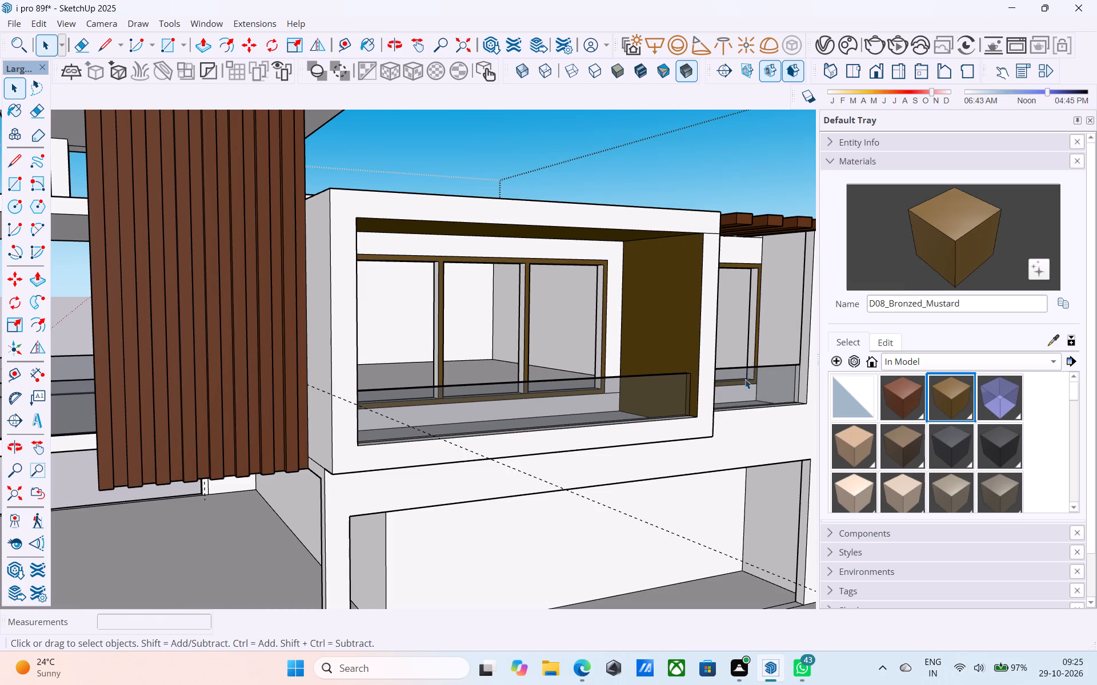
middle_drag(609, 364, 578, 448)
middle_drag(578, 449, 586, 386)
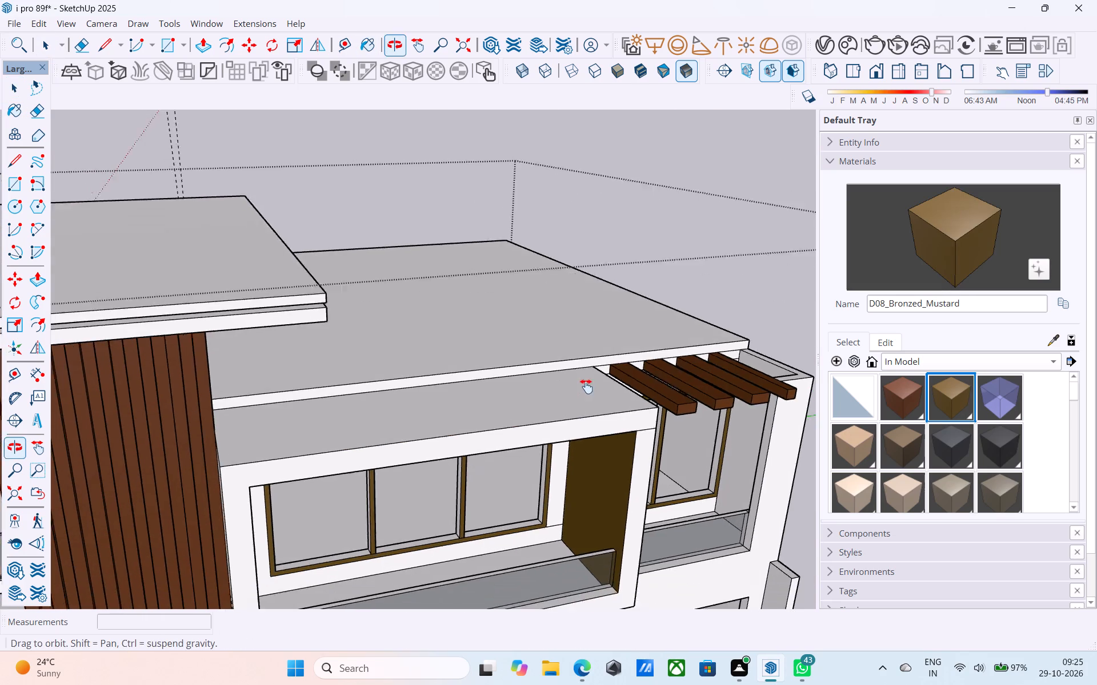
middle_drag(586, 386, 602, 311)
scroll(583, 442, up, 12)
key(e)
drag(559, 448, 556, 434)
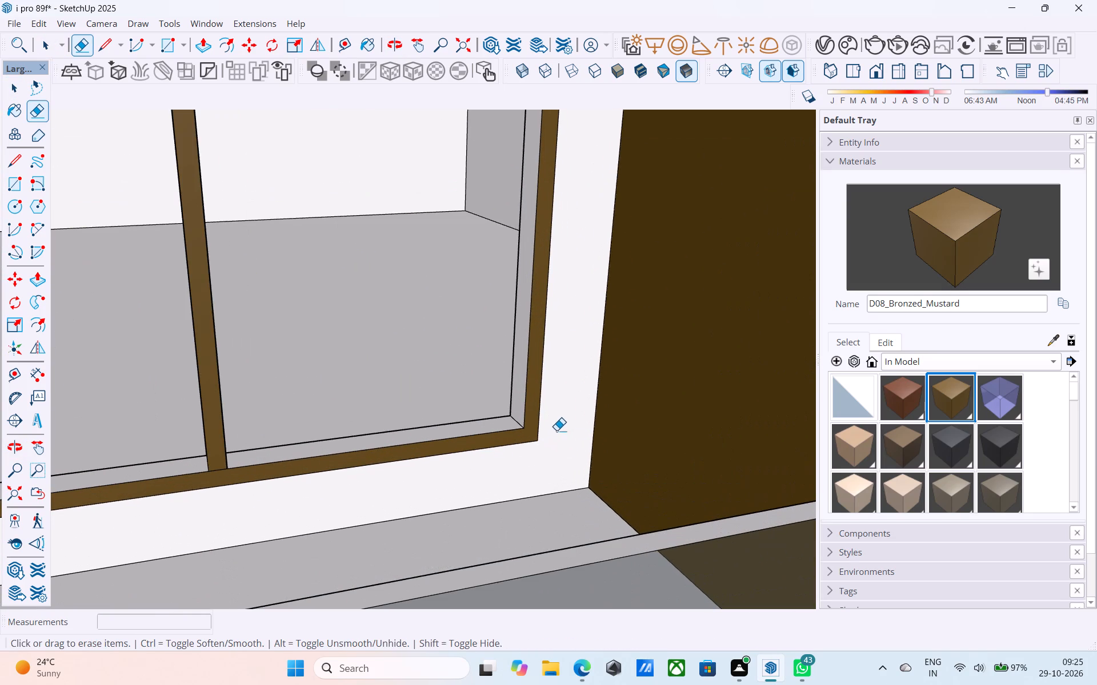
scroll(558, 429, down, 11)
key(space)
key(ctrl+s)
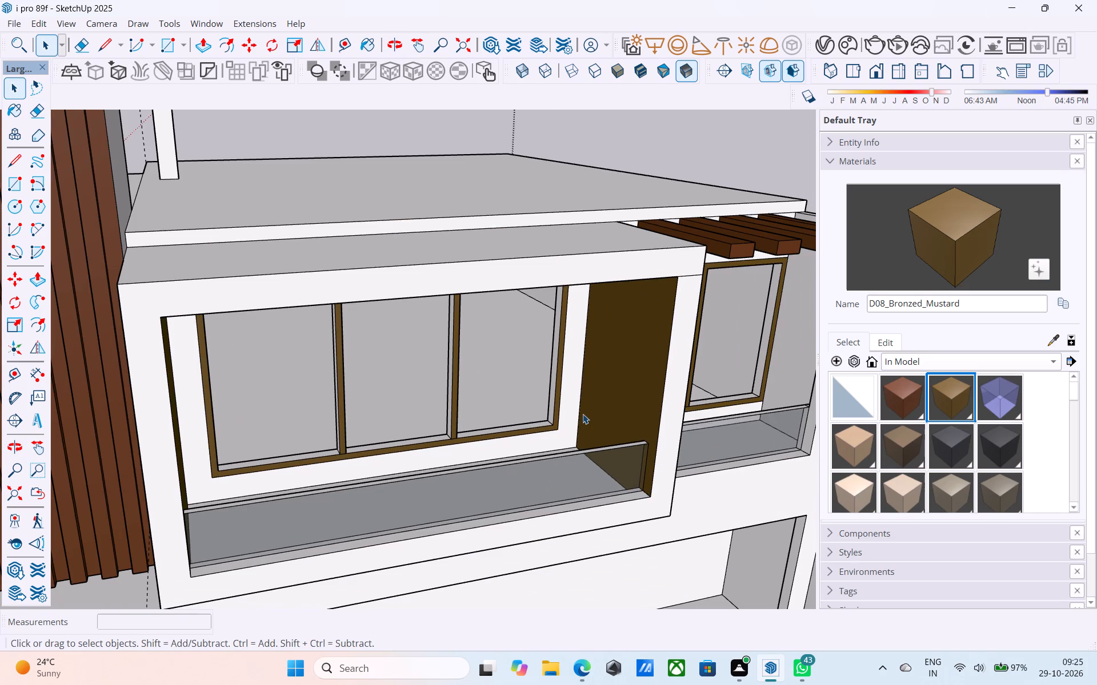
Examine the ground-floor columns, beams and ceiling underside beneath the front balconies.
scroll(565, 376, down, 6)
middle_drag(570, 458, 619, 332)
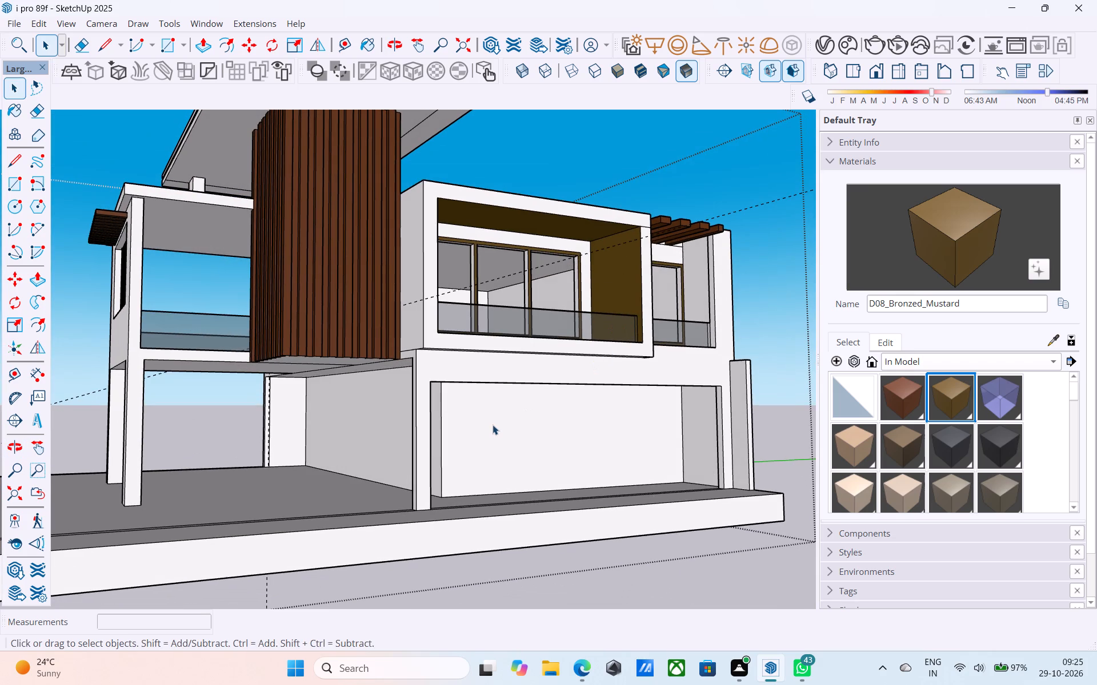
middle_drag(492, 426, 503, 350)
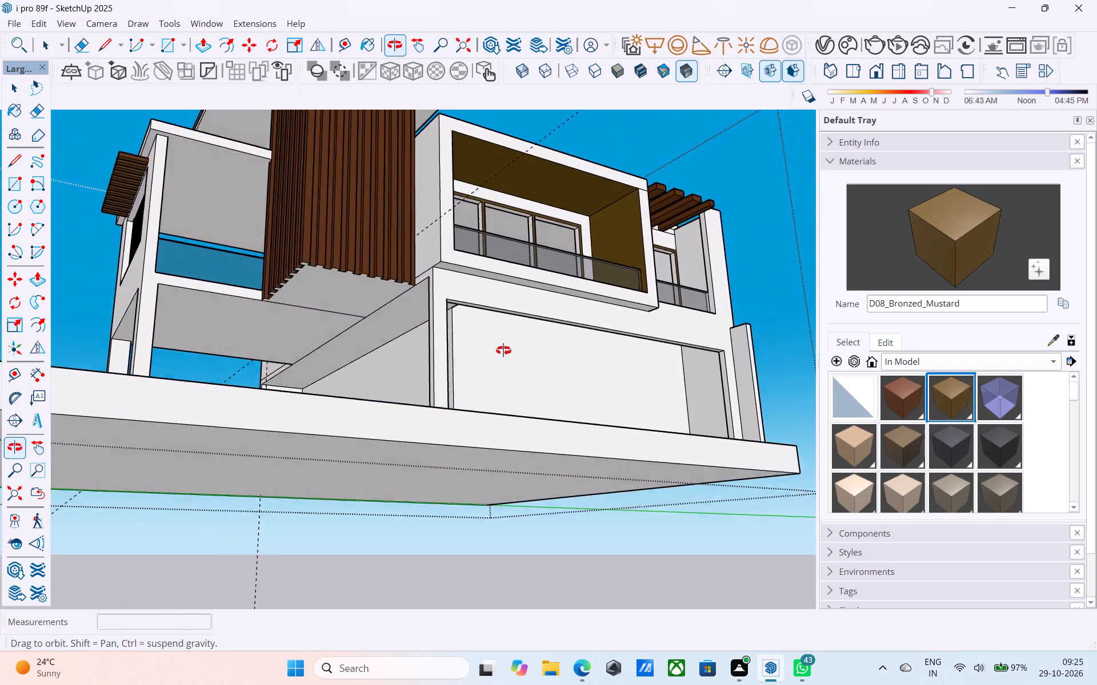
middle_drag(503, 350, 502, 346)
scroll(502, 346, up, 4)
middle_drag(505, 324, 501, 289)
middle_drag(500, 288, 338, 289)
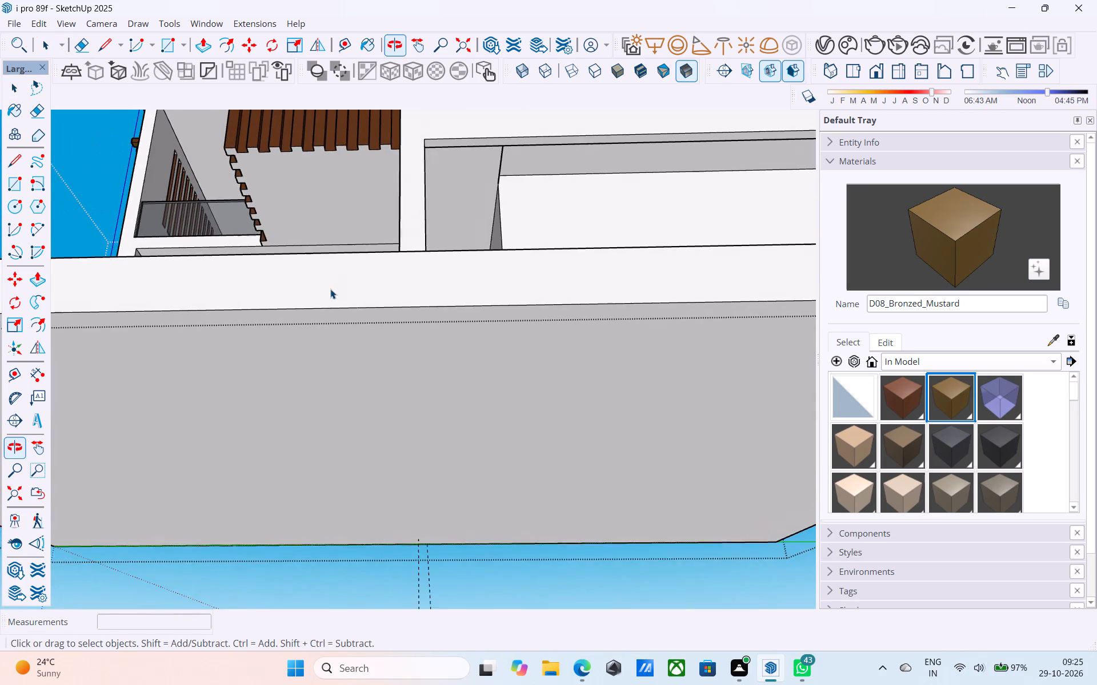
scroll(497, 135, up, 9)
middle_drag(517, 183, 388, 205)
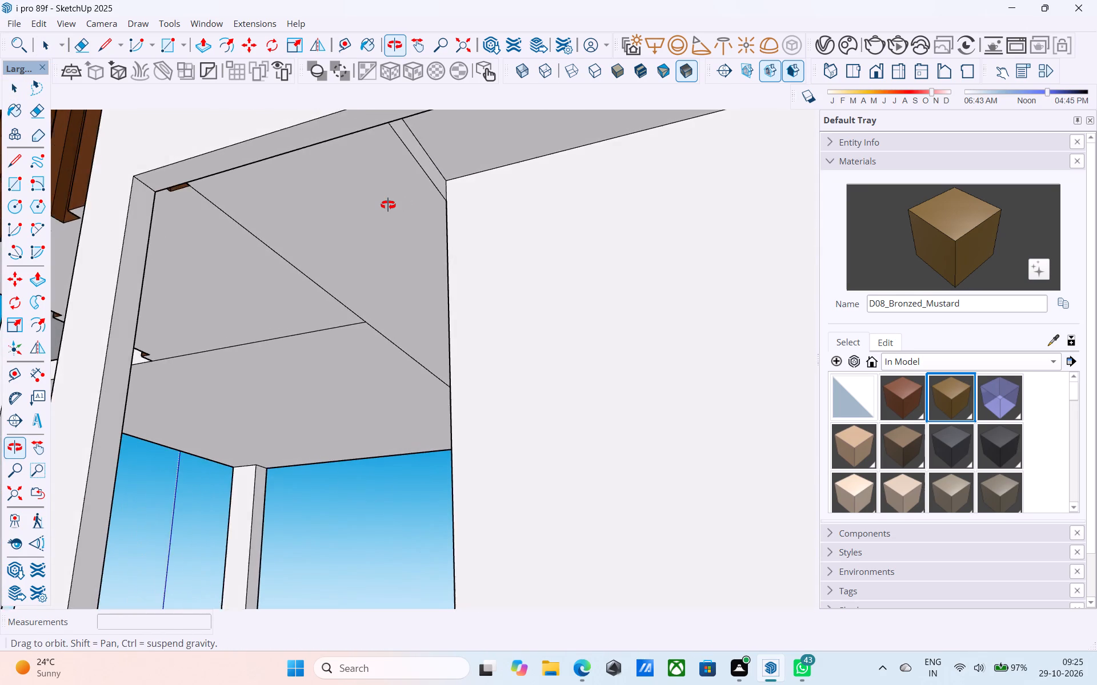
middle_drag(388, 205, 466, 214)
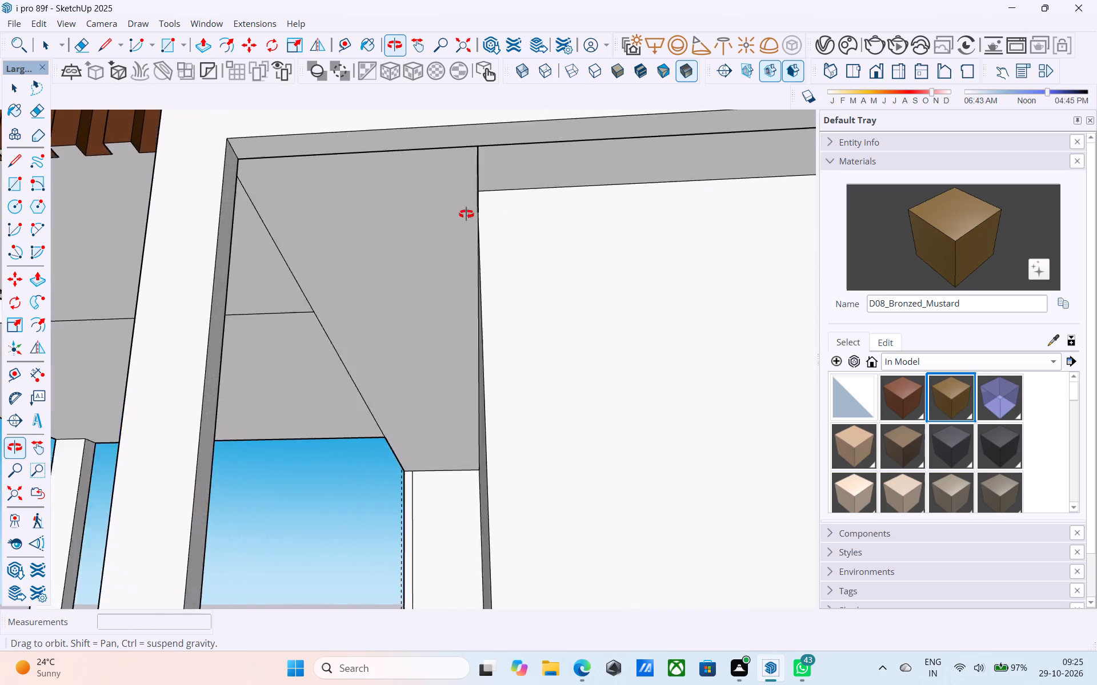
middle_drag(466, 214, 343, 224)
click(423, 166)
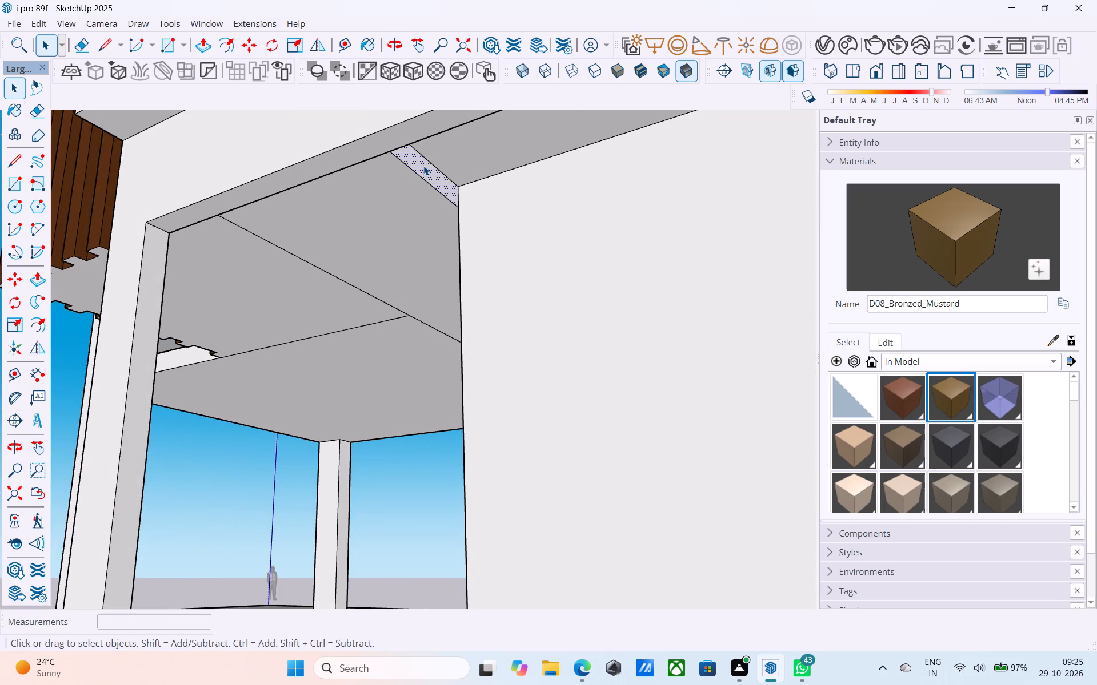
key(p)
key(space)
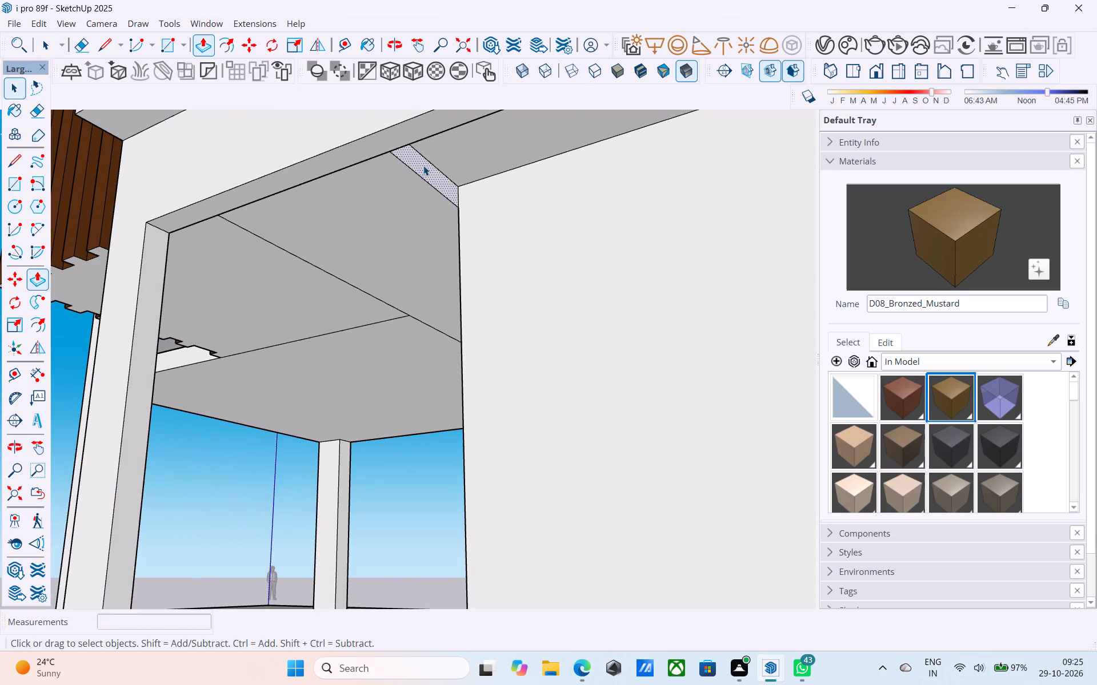
Draw a 20' floor line from the inner corner of the pillar nearest the timber-slat tower straight back to the ground-floor rear wall.
scroll(426, 175, down, 2)
middle_drag(429, 179, 828, 232)
middle_drag(568, 301, 682, 292)
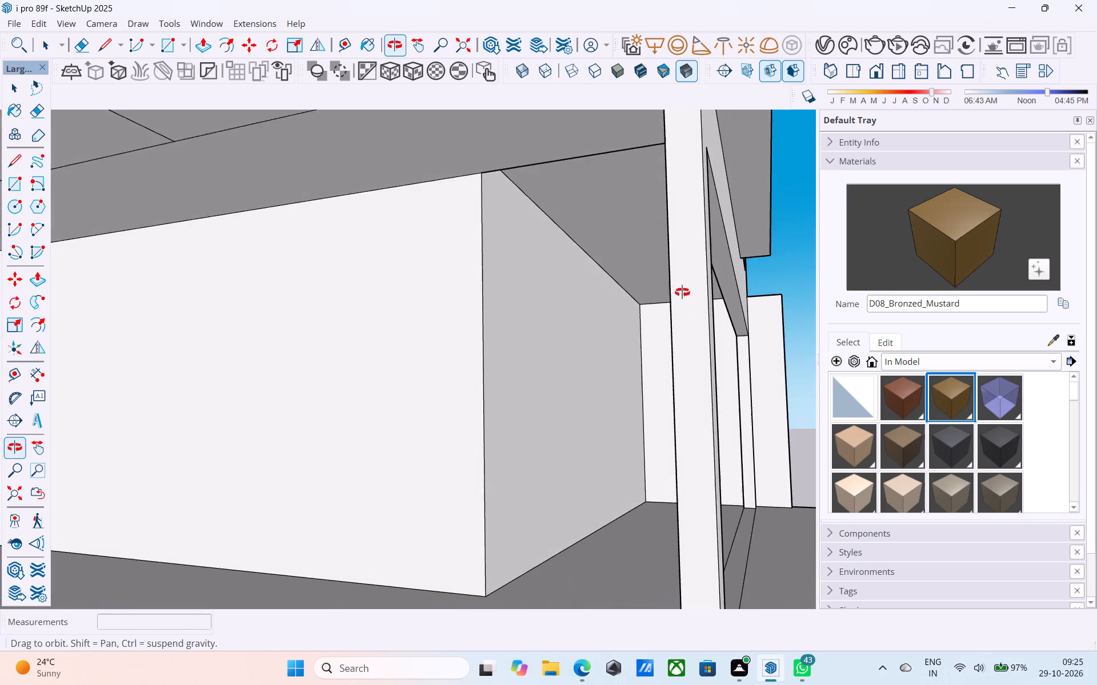
middle_drag(682, 292, 689, 333)
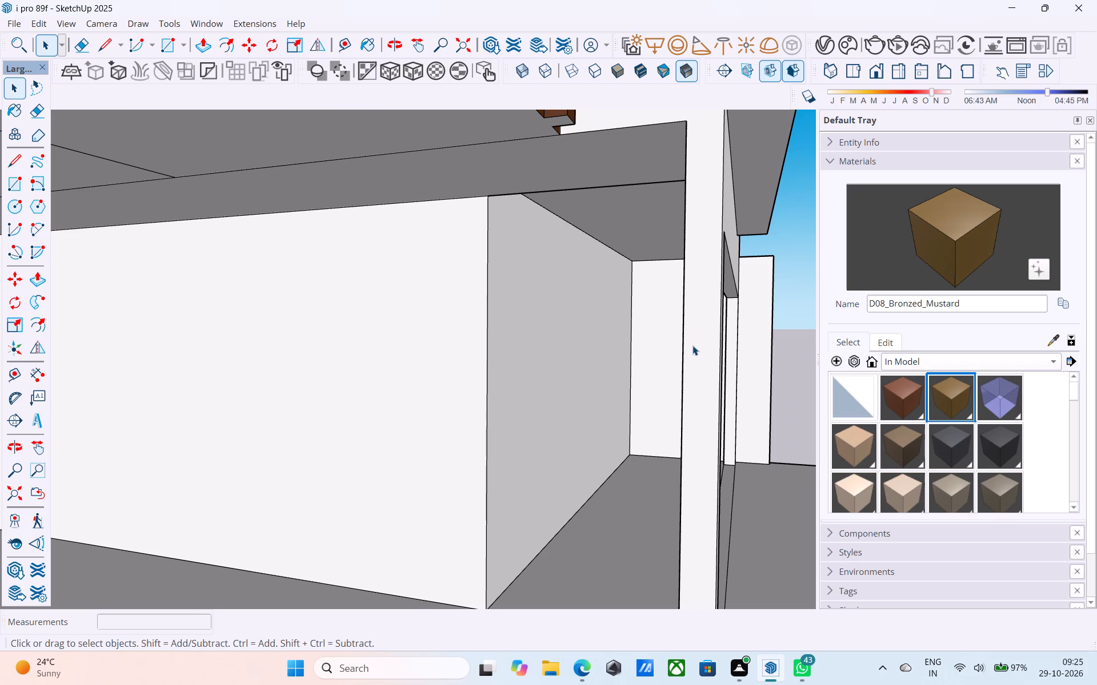
shift+middle_drag(657, 374, 764, 249)
scroll(750, 260, down, 4)
middle_drag(728, 272, 636, 317)
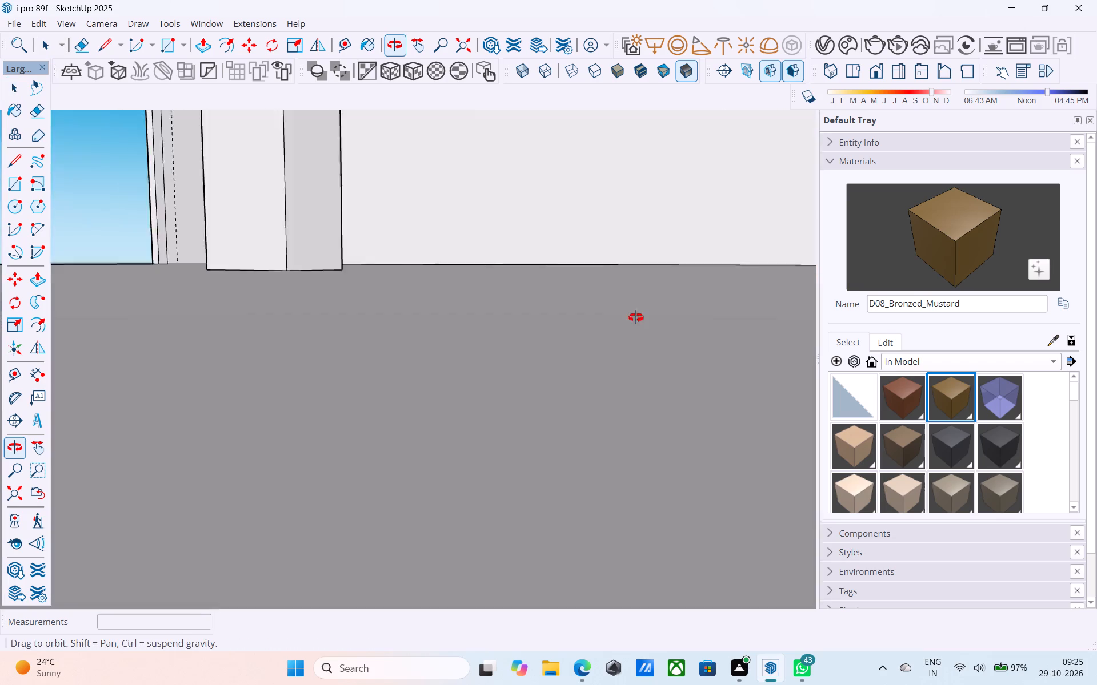
middle_drag(636, 317, 607, 415)
scroll(596, 397, down, 20)
scroll(596, 397, down, 10)
shift+middle_drag(484, 344, 863, 329)
shift+middle_drag(468, 372, 462, 393)
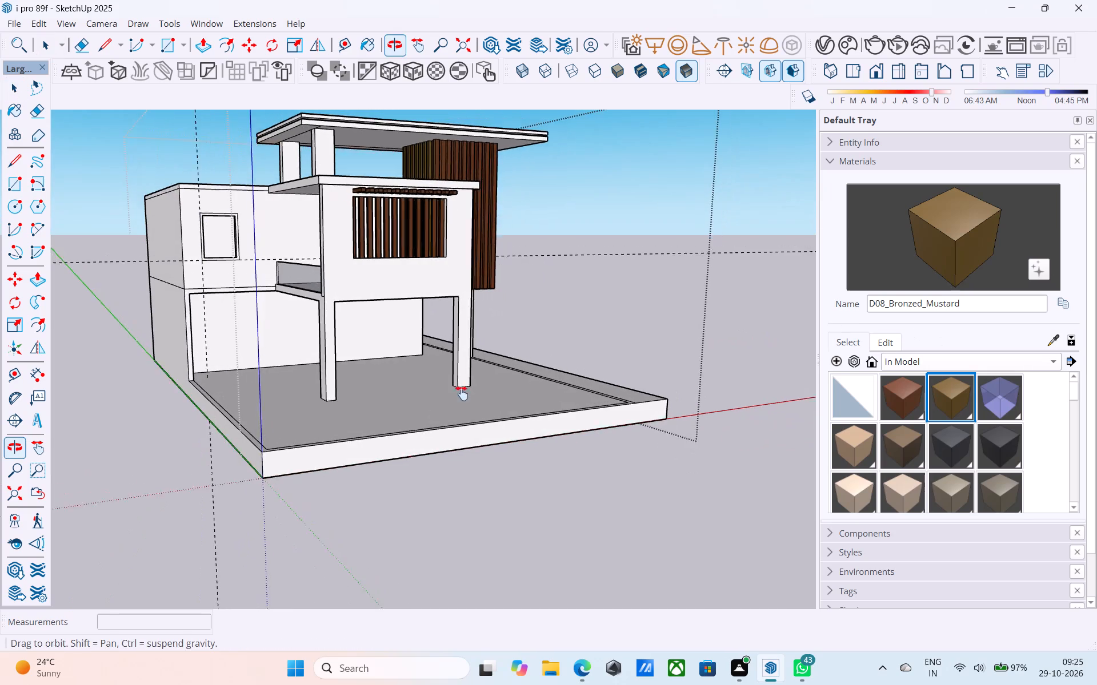
shift+middle_drag(462, 393, 493, 412)
scroll(490, 422, up, 5)
key(l)
scroll(481, 412, up, 3)
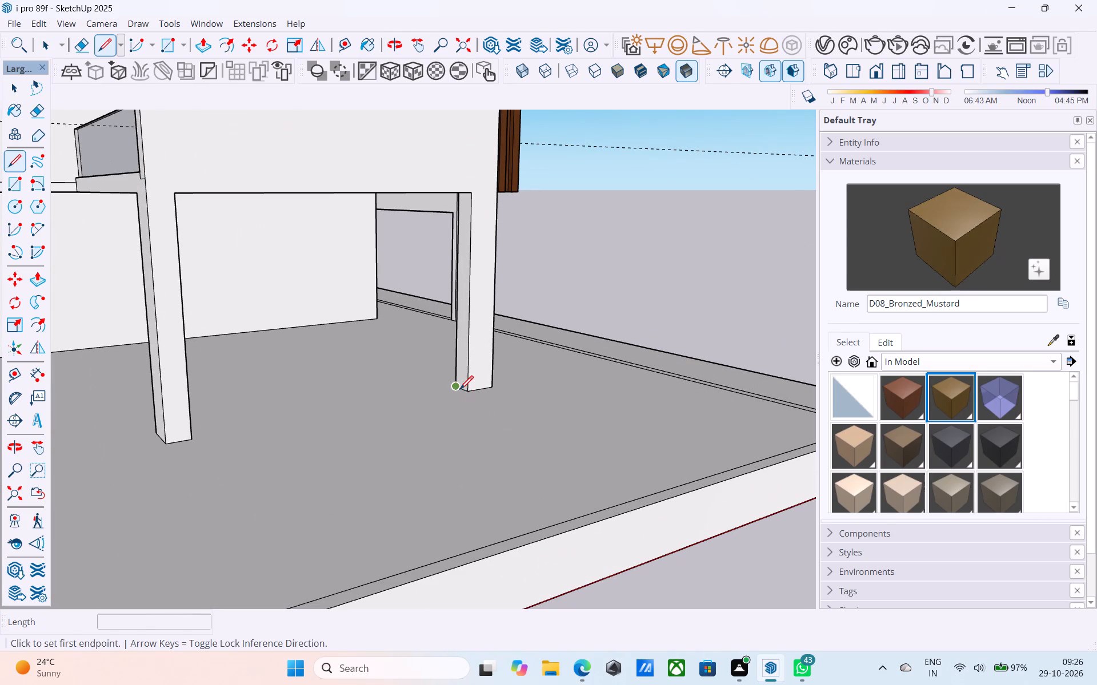
click(460, 390)
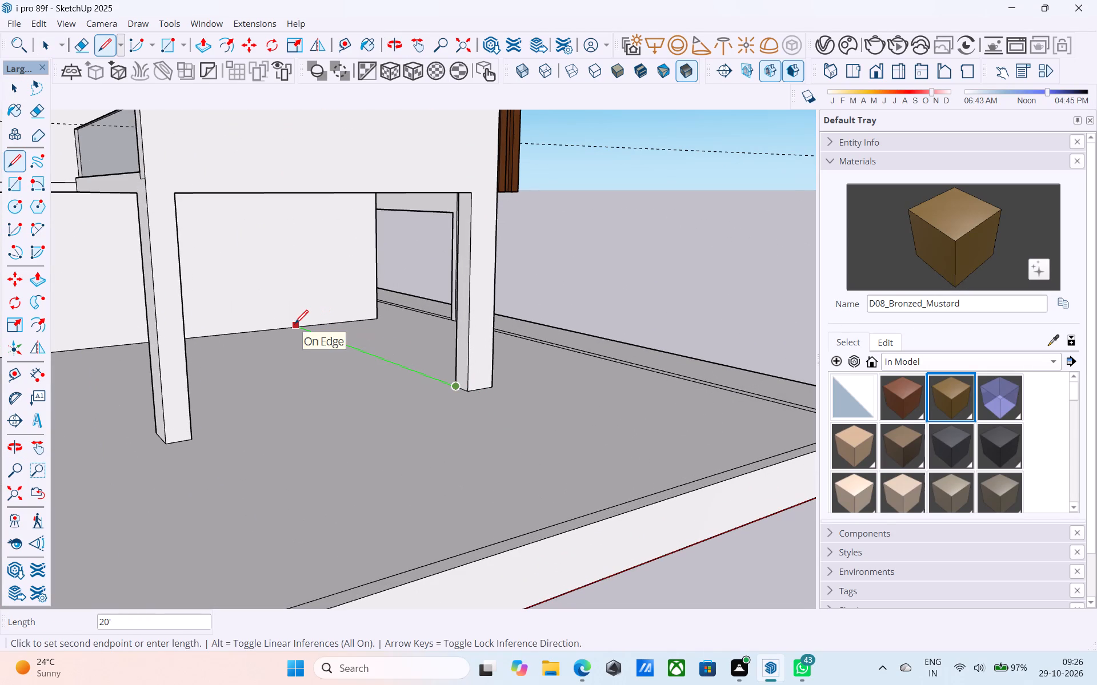
click(295, 325)
Draw a matching 19' floor line from the other pillar's inner corner back to the base of the rear wall.
middle_drag(215, 376, 80, 392)
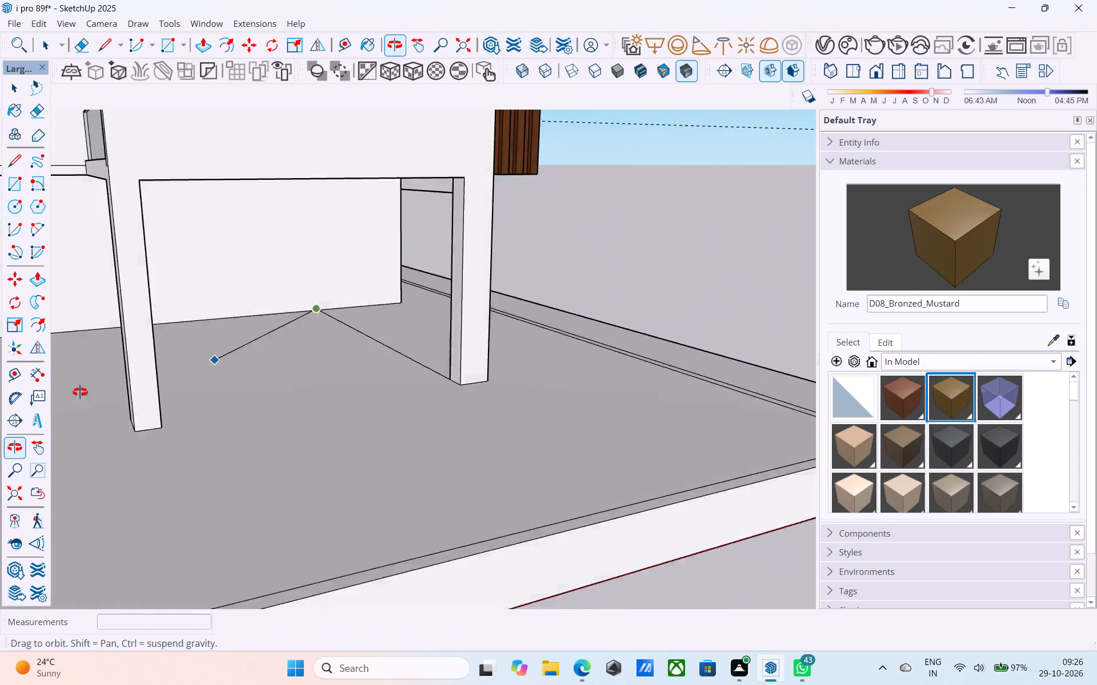
middle_drag(80, 392, 1, 392)
scroll(140, 385, up, 1)
shift+middle_drag(182, 380, 370, 396)
key(l)
scroll(299, 372, up, 1)
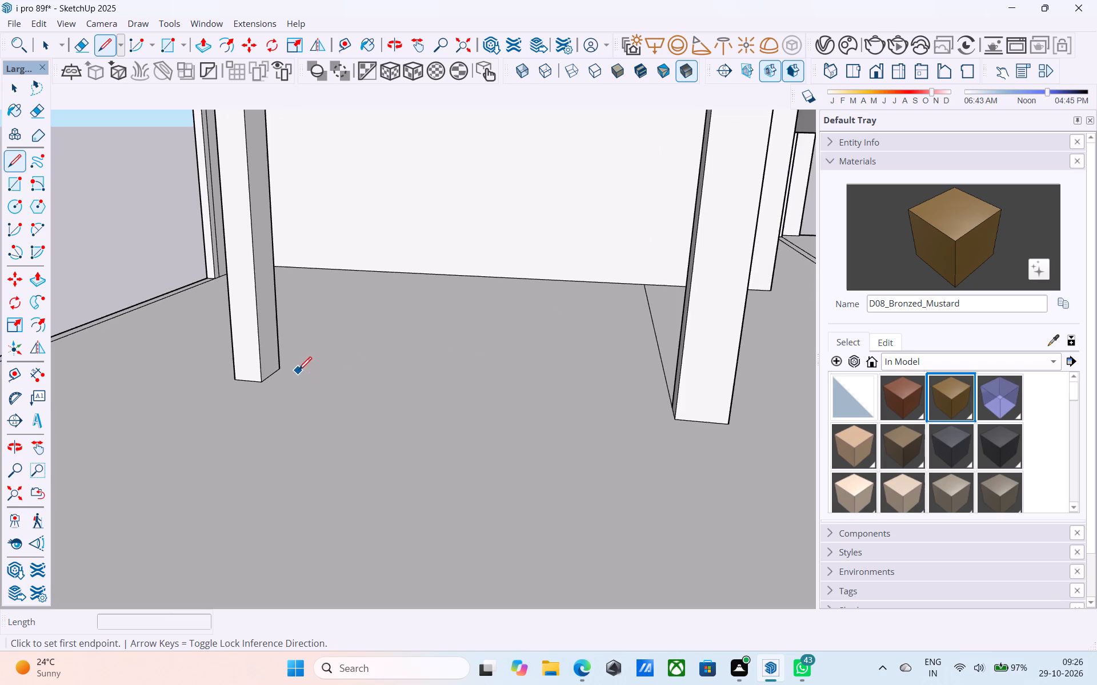
scroll(285, 366, up, 2)
click(279, 366)
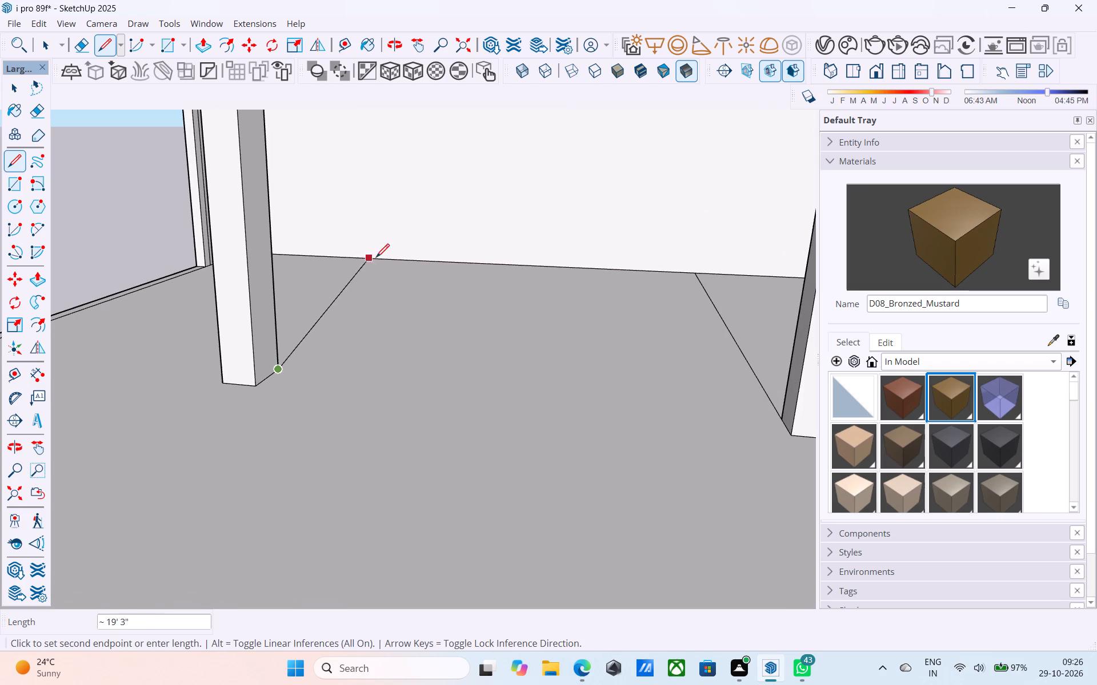
click(425, 264)
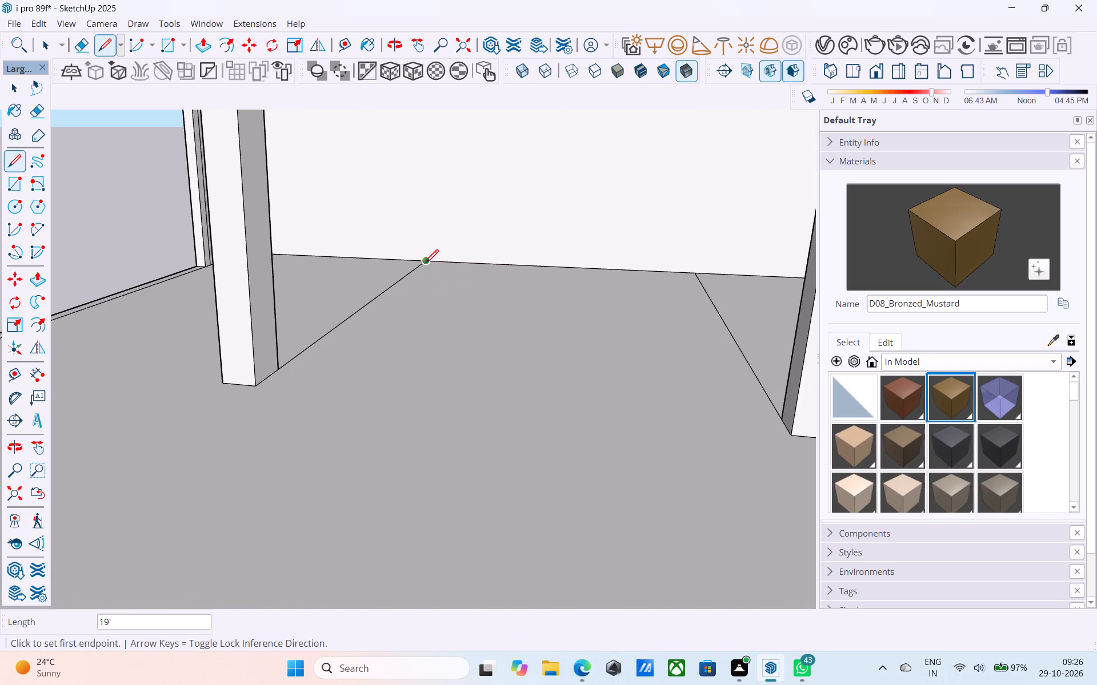
Draw two vertical 9' 6" lines up the ground-floor rear wall, from the ends of the two floor lines to the ceiling beam.
scroll(423, 272, down, 3)
key(space)
scroll(427, 281, down, 3)
middle_drag(428, 284, 482, 339)
middle_drag(486, 339, 466, 361)
scroll(467, 361, up, 1)
scroll(467, 361, down, 6)
middle_drag(468, 358, 438, 406)
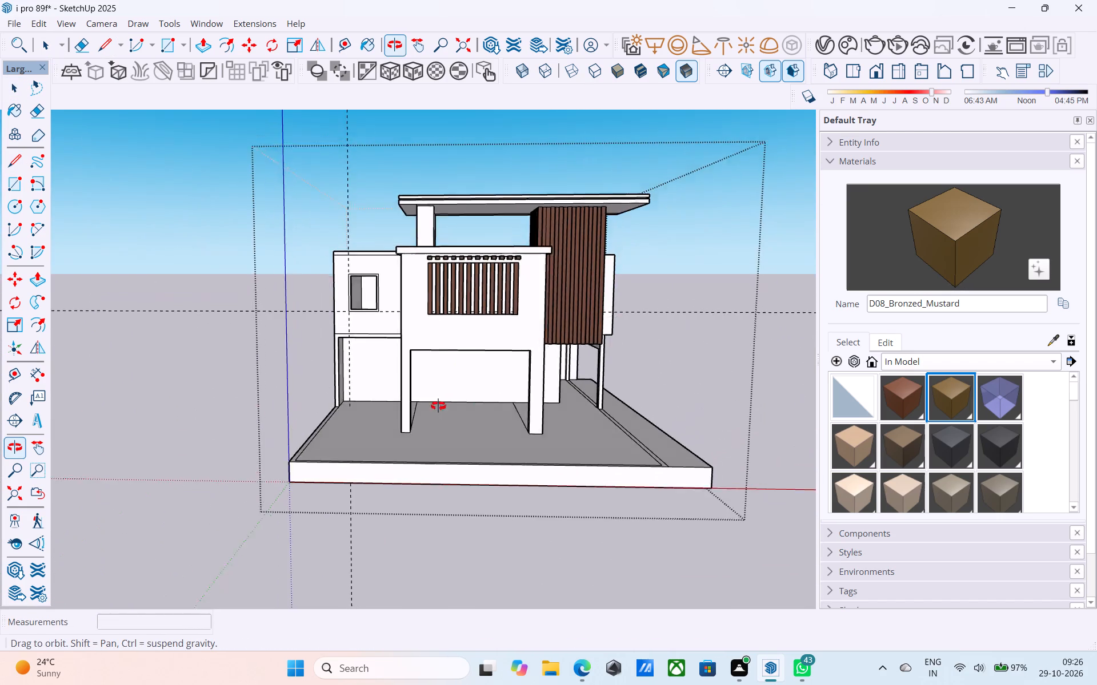
middle_drag(438, 406, 399, 408)
middle_drag(504, 374, 121, 386)
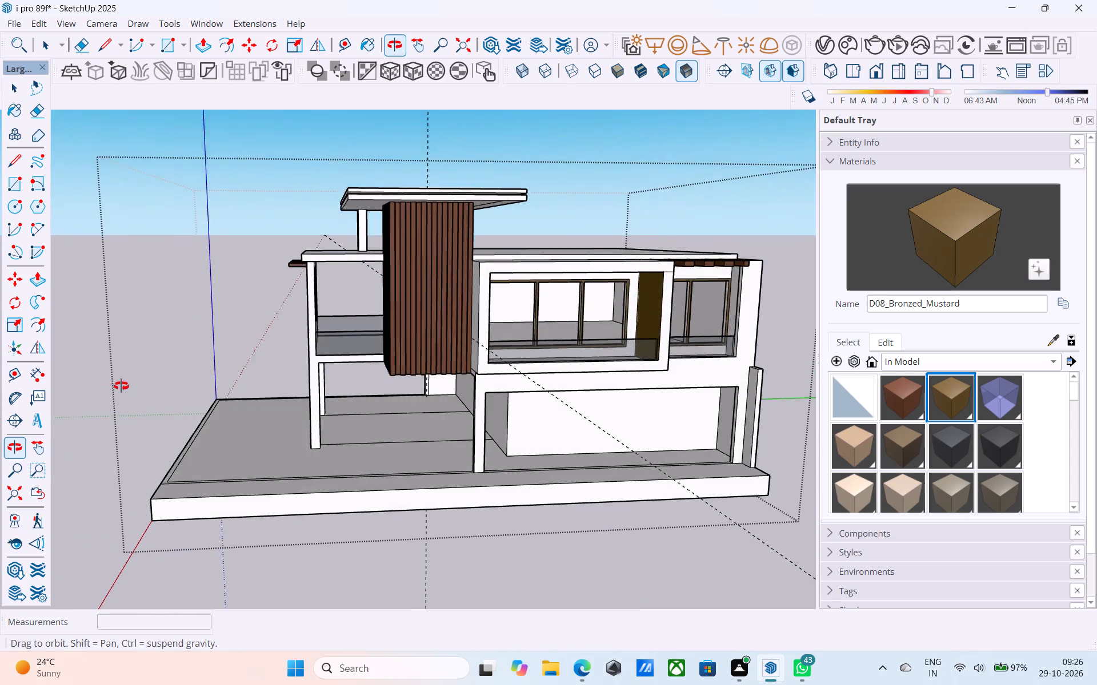
middle_drag(121, 386, 573, 376)
scroll(493, 398, up, 6)
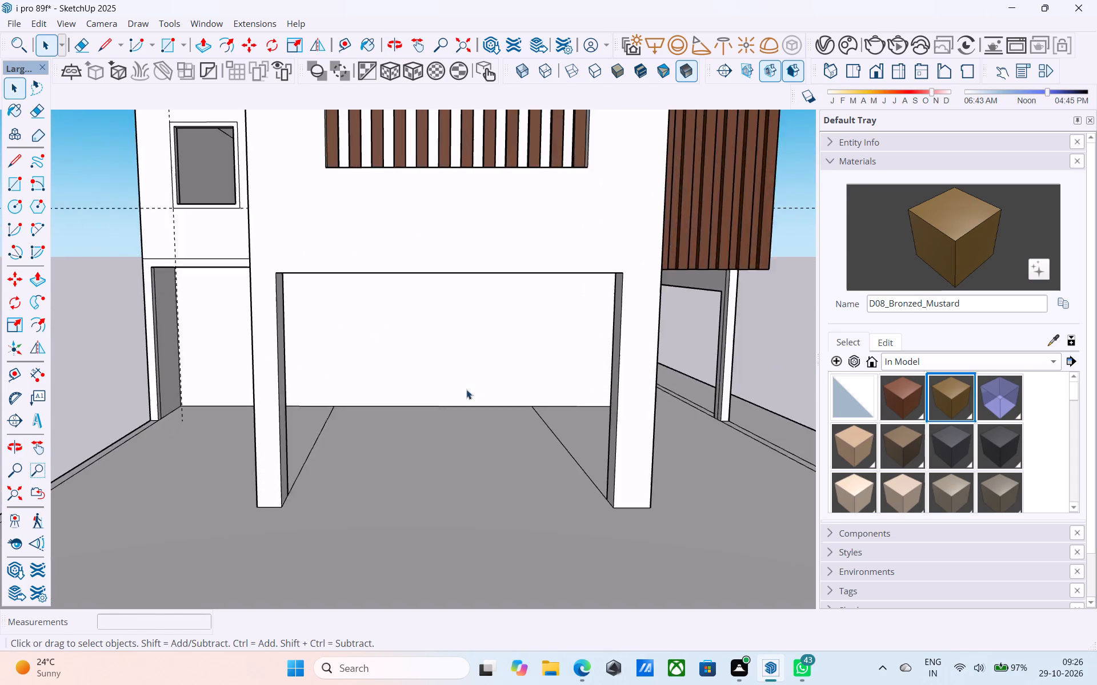
scroll(466, 389, up, 7)
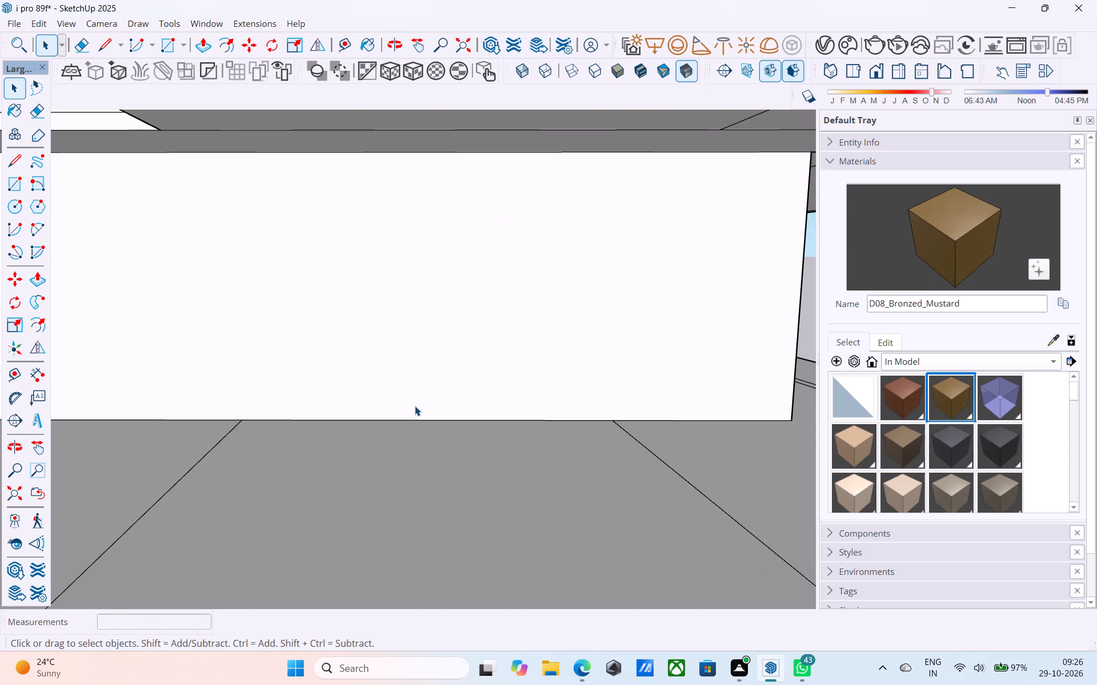
key(l)
key(space)
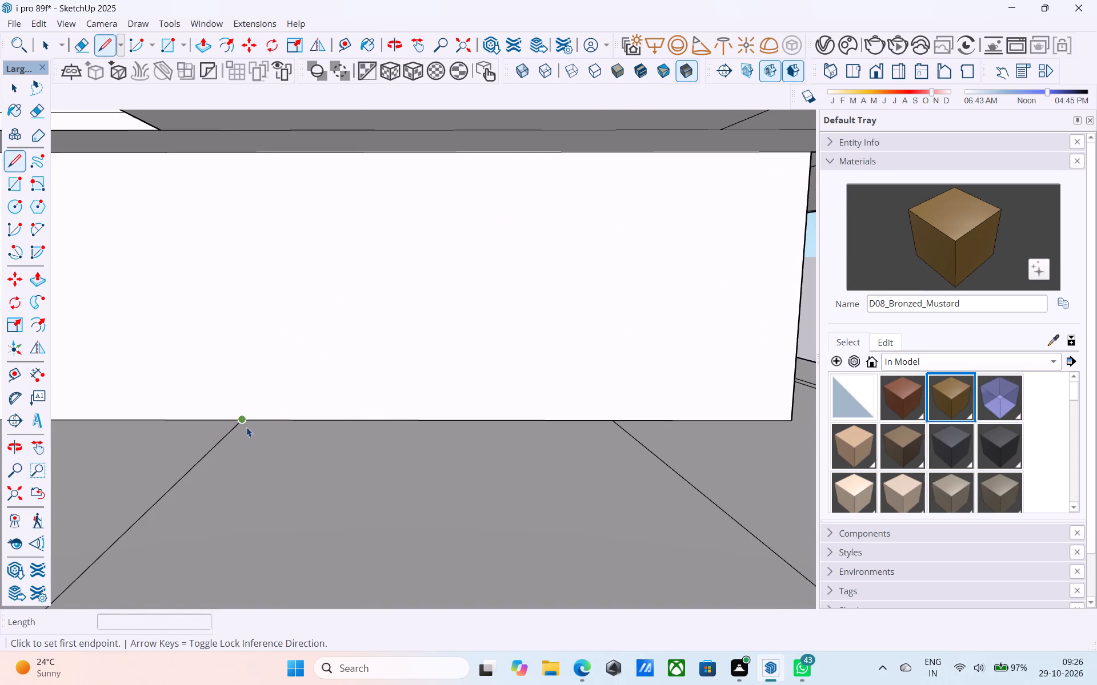
key(l)
click(246, 418)
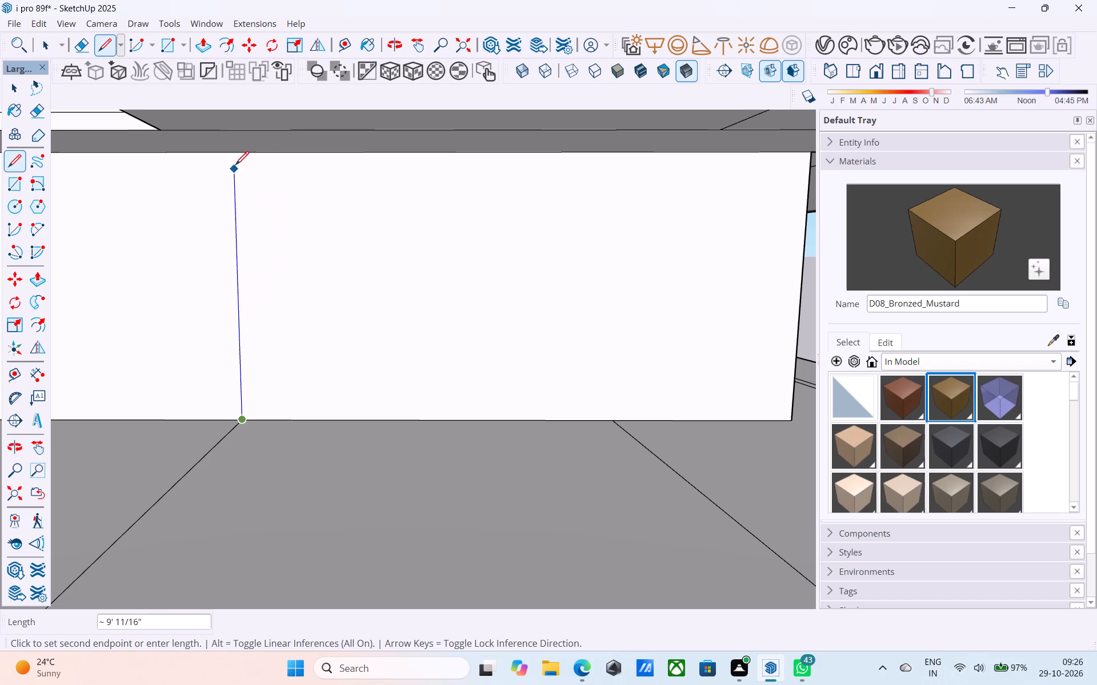
click(230, 154)
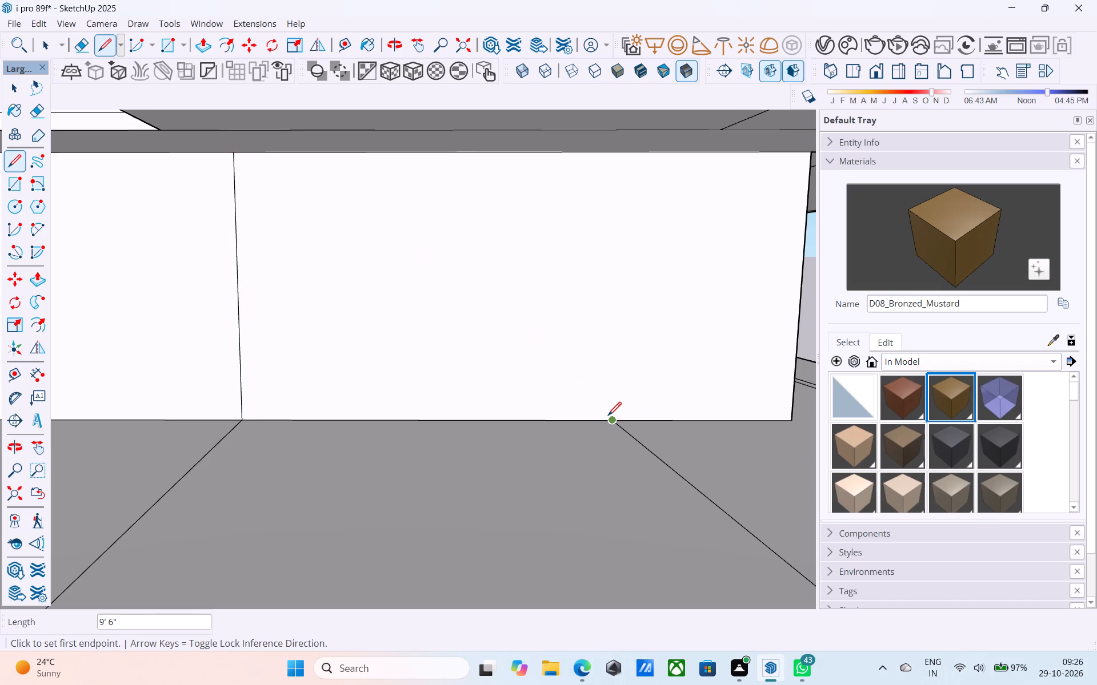
click(608, 416)
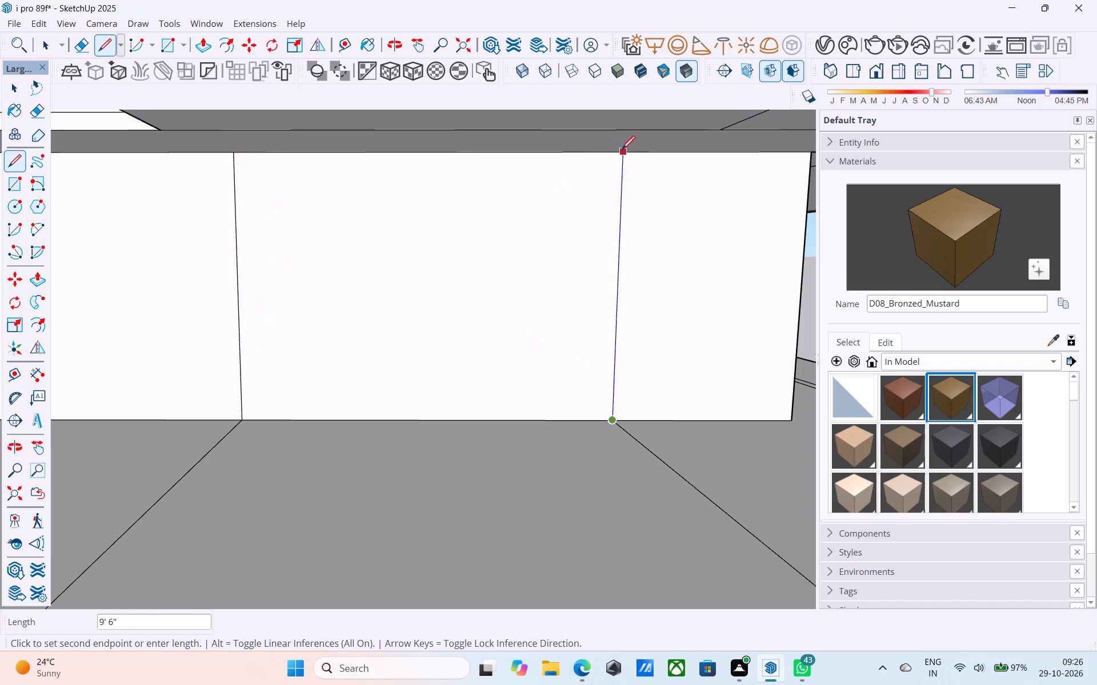
click(622, 151)
key(space)
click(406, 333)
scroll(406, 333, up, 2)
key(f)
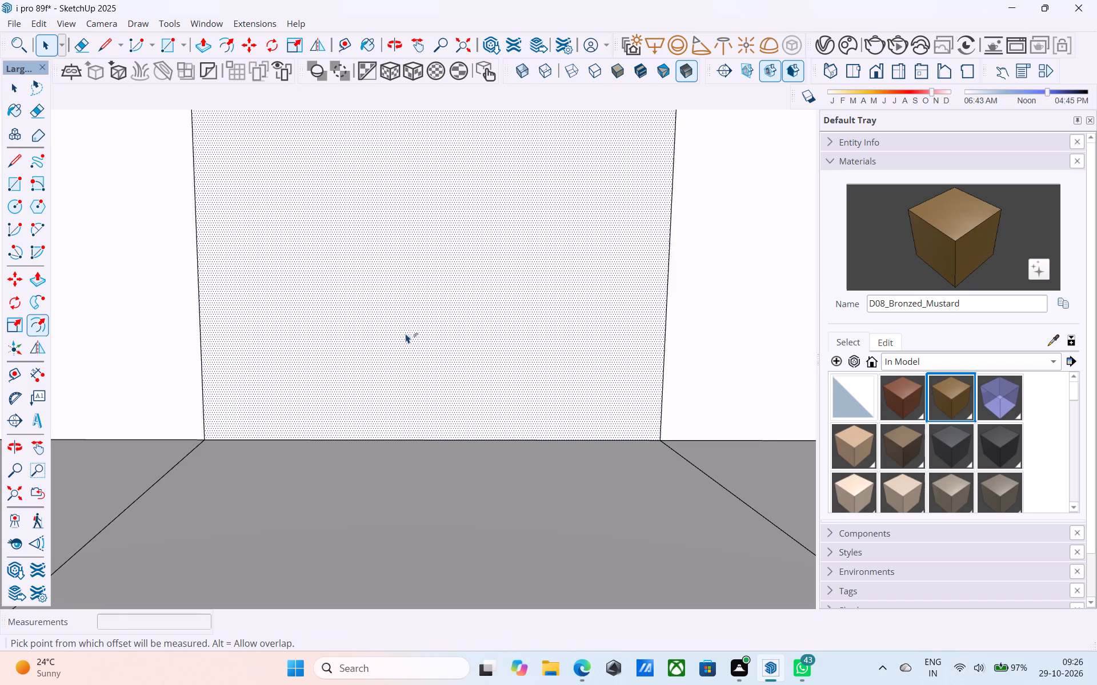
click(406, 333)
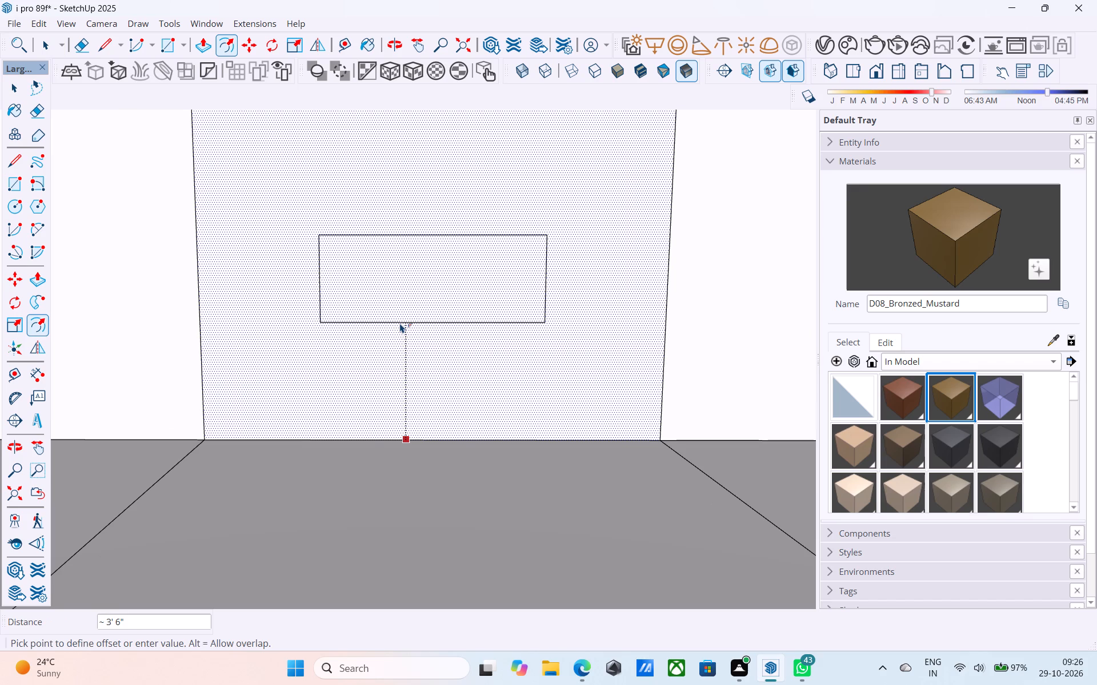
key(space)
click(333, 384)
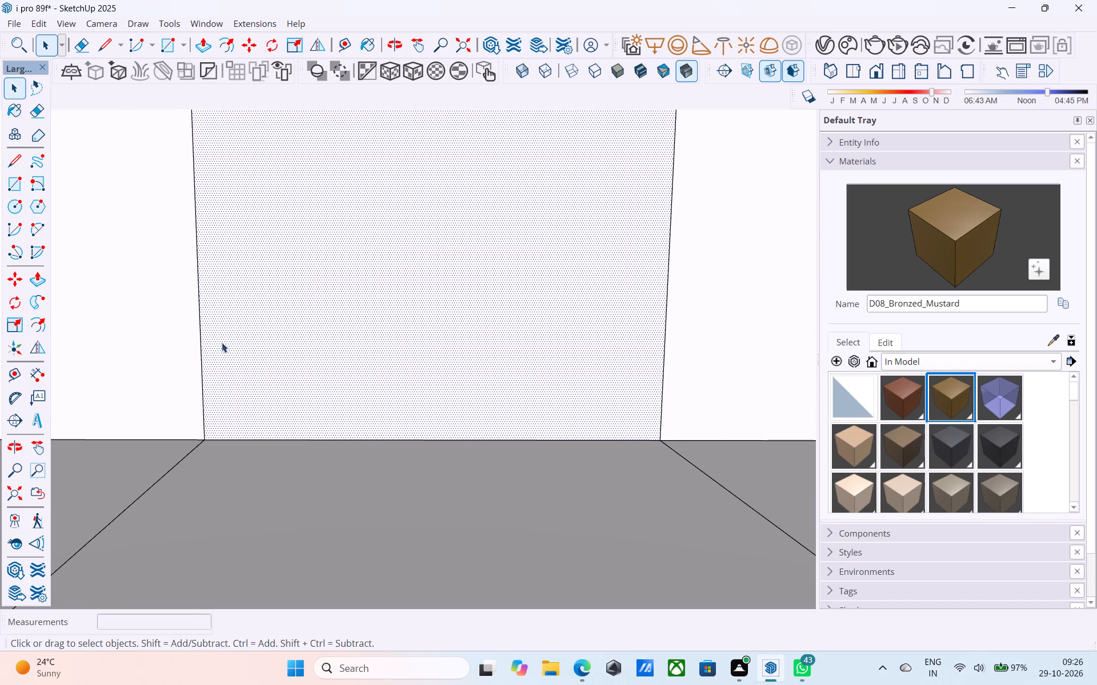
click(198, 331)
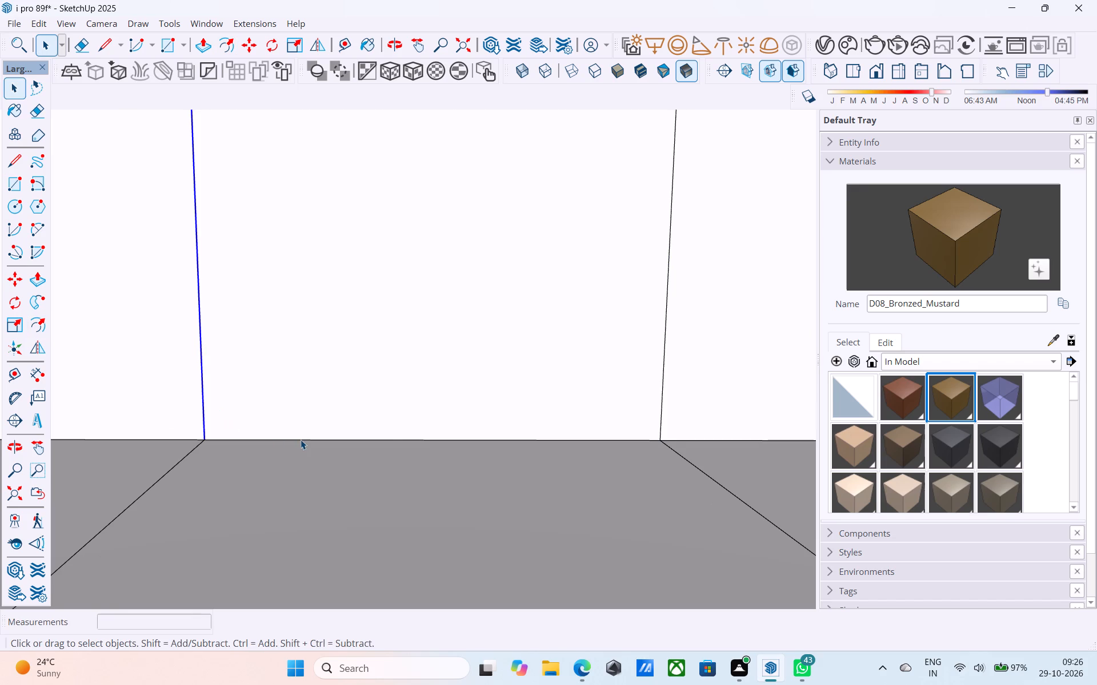
Draw an 8' vertical line up the rear wall from the midpoint of the middle section's bottom edge.
key(l)
click(432, 443)
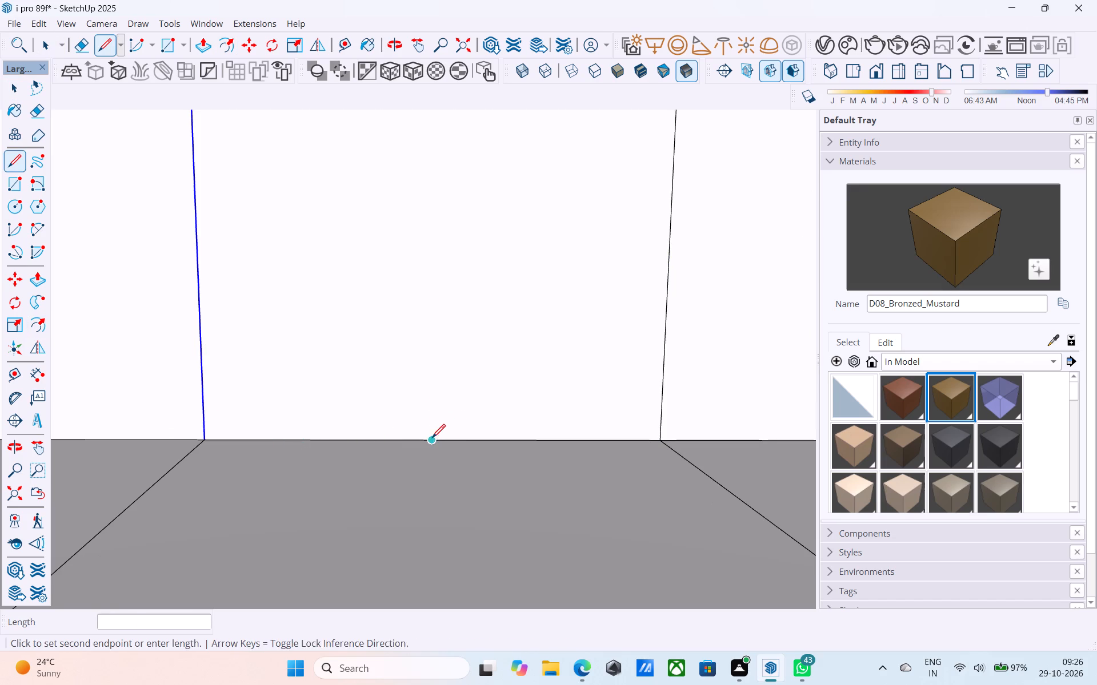
text(8')
key(Return)
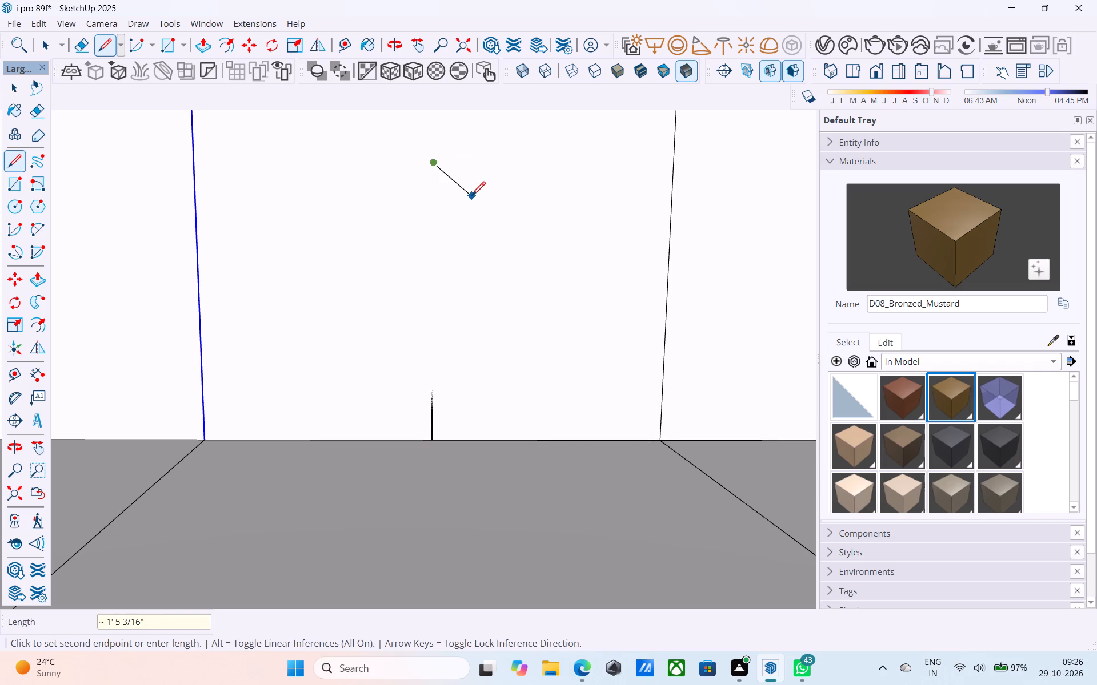
Undo the last line and redraw an 8' vertical line up the rear wall from the midpoint of the middle section's bottom edge.
key(ctrl+z)
key(ctrl+z)
click(430, 446)
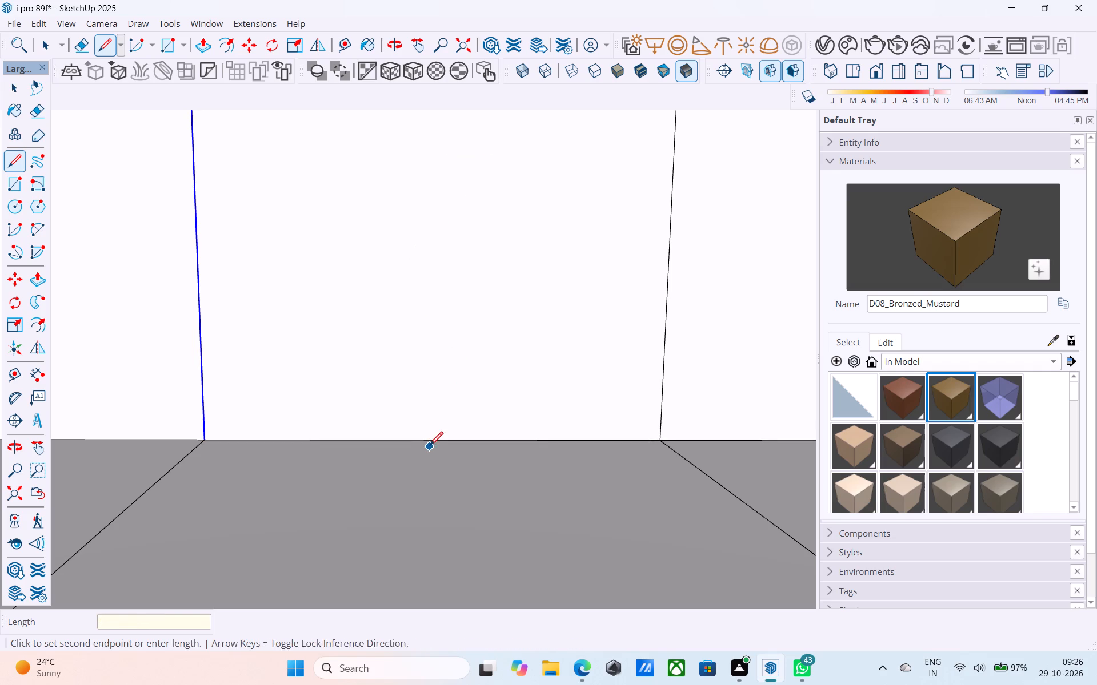
key(l)
click(437, 437)
middle_drag(341, 423, 310, 423)
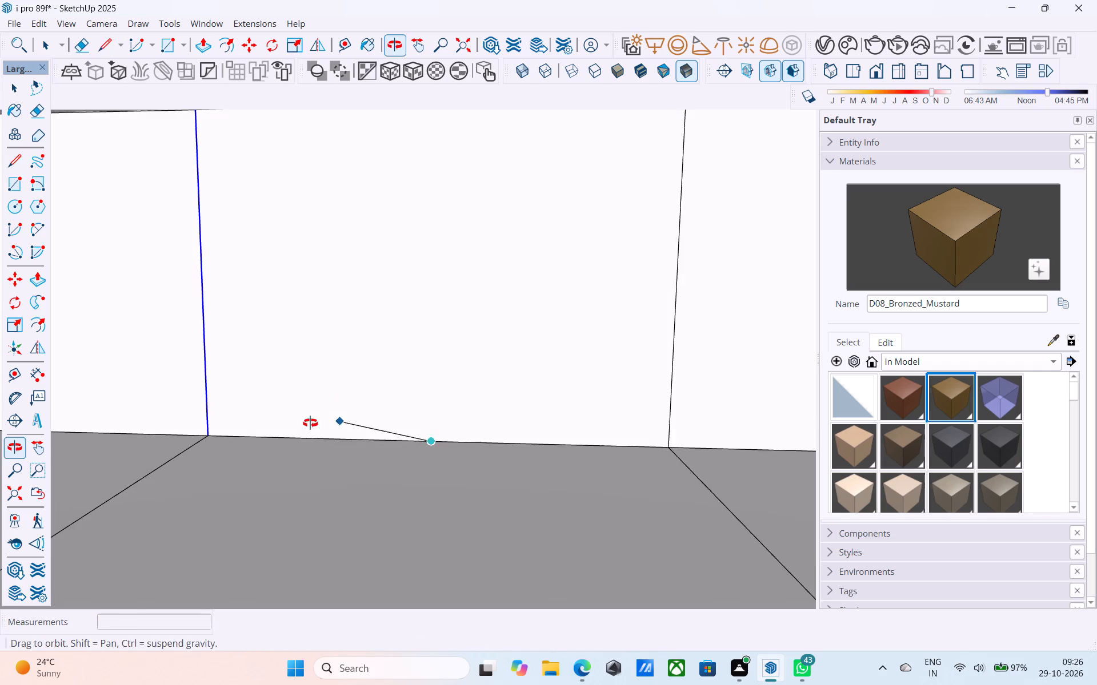
middle_drag(310, 423, 318, 413)
text(8')
key(Return)
key(space)
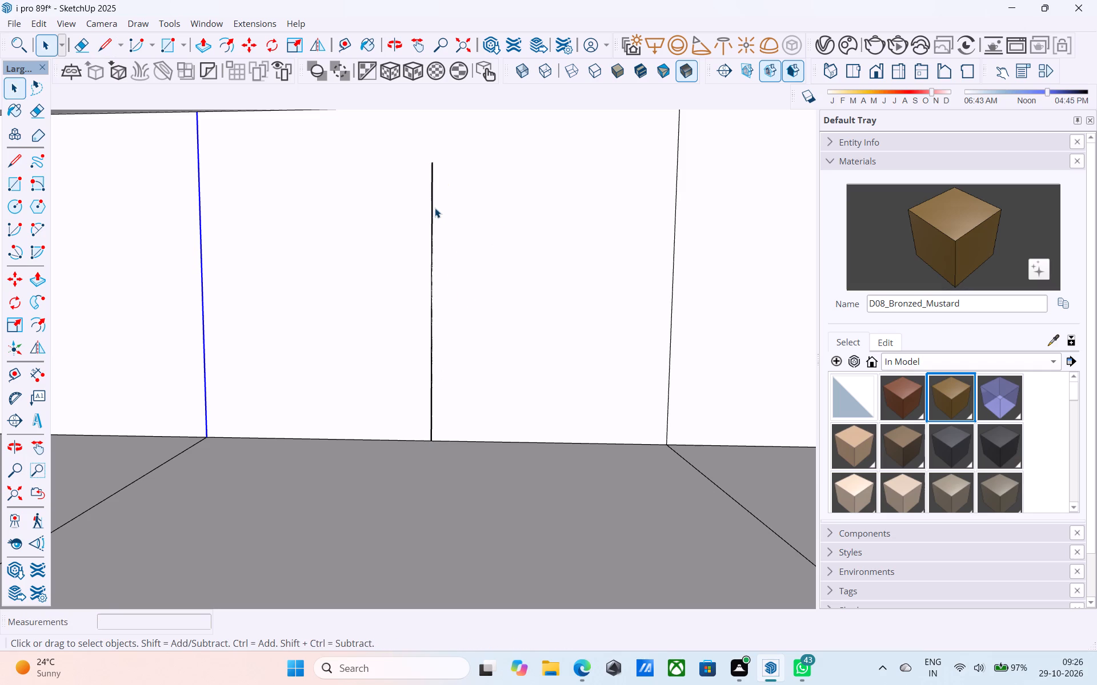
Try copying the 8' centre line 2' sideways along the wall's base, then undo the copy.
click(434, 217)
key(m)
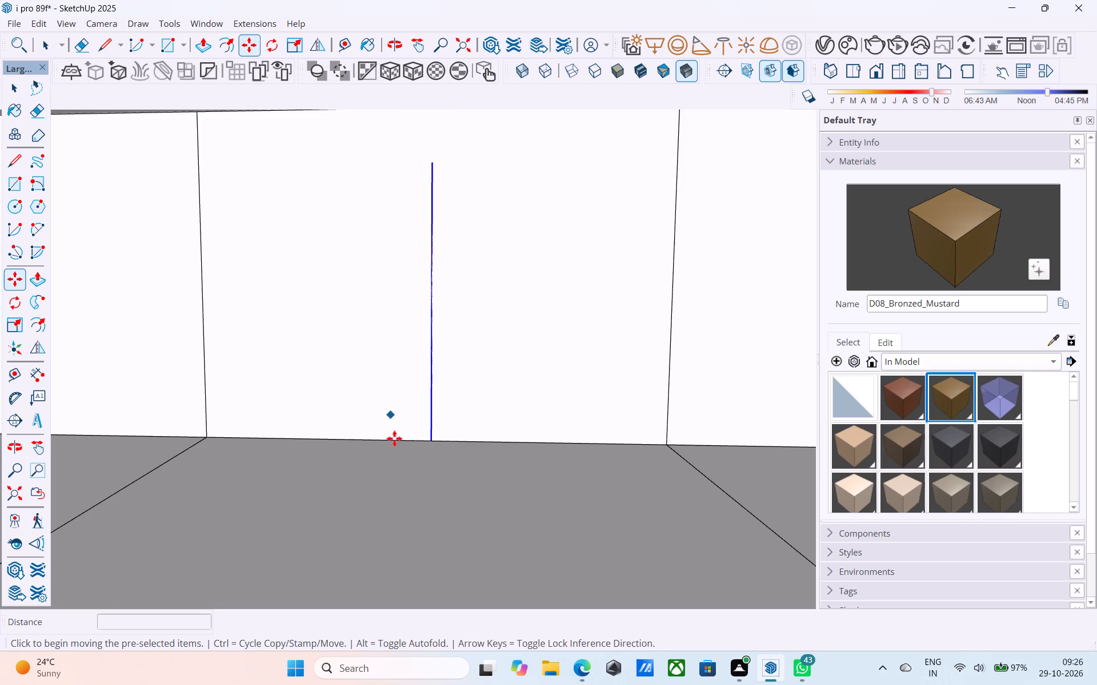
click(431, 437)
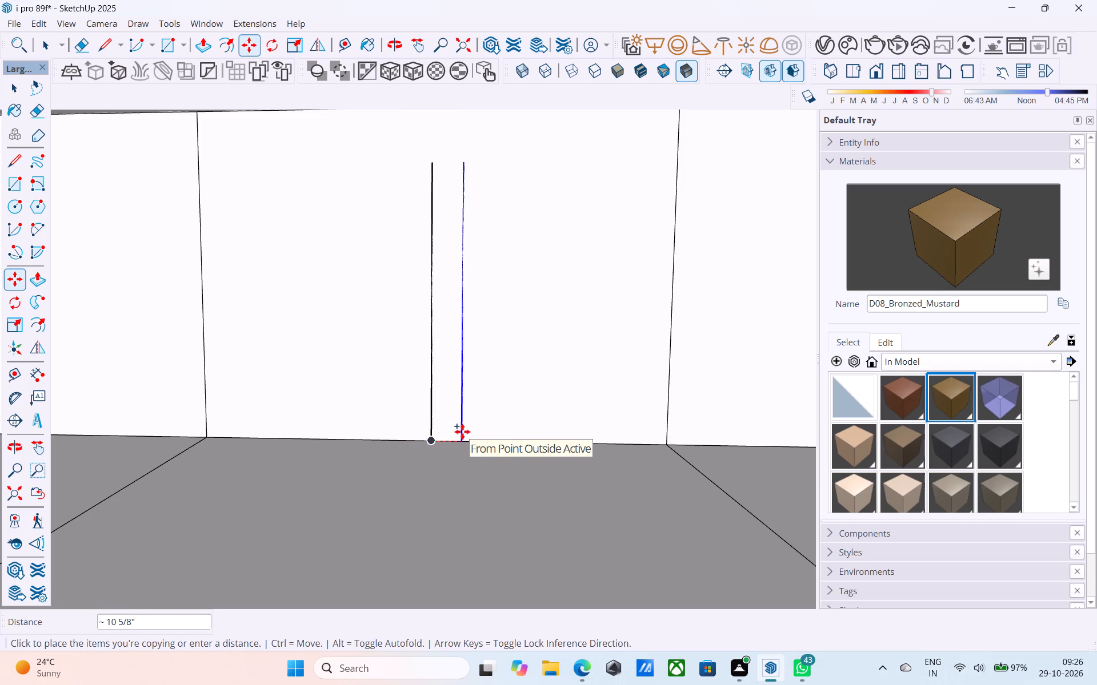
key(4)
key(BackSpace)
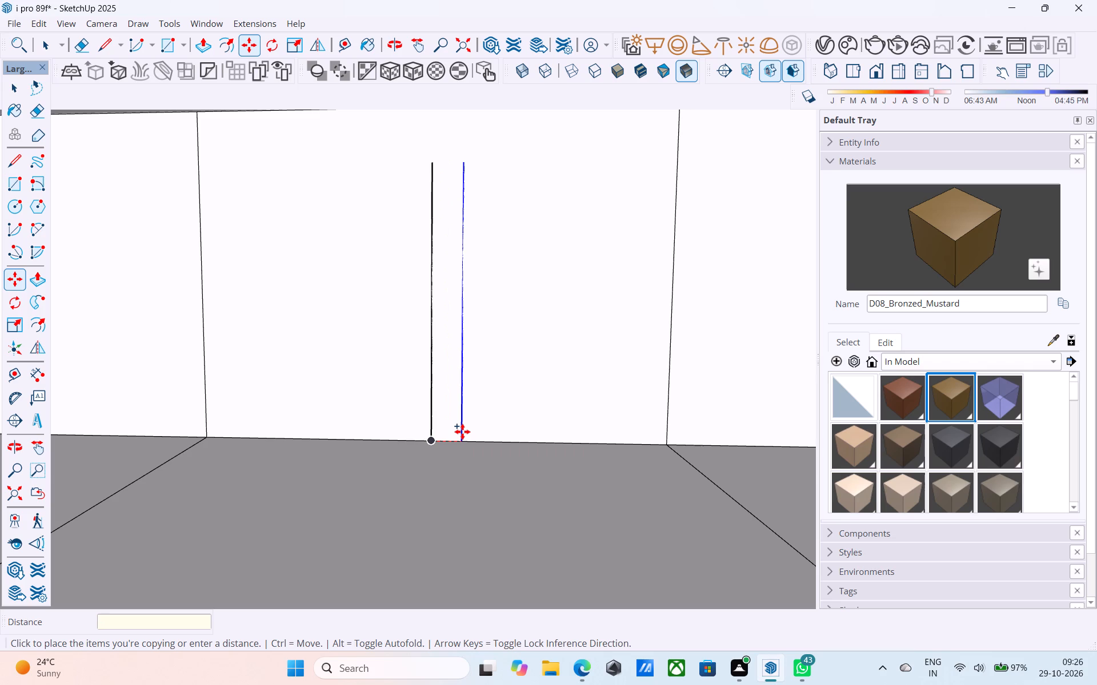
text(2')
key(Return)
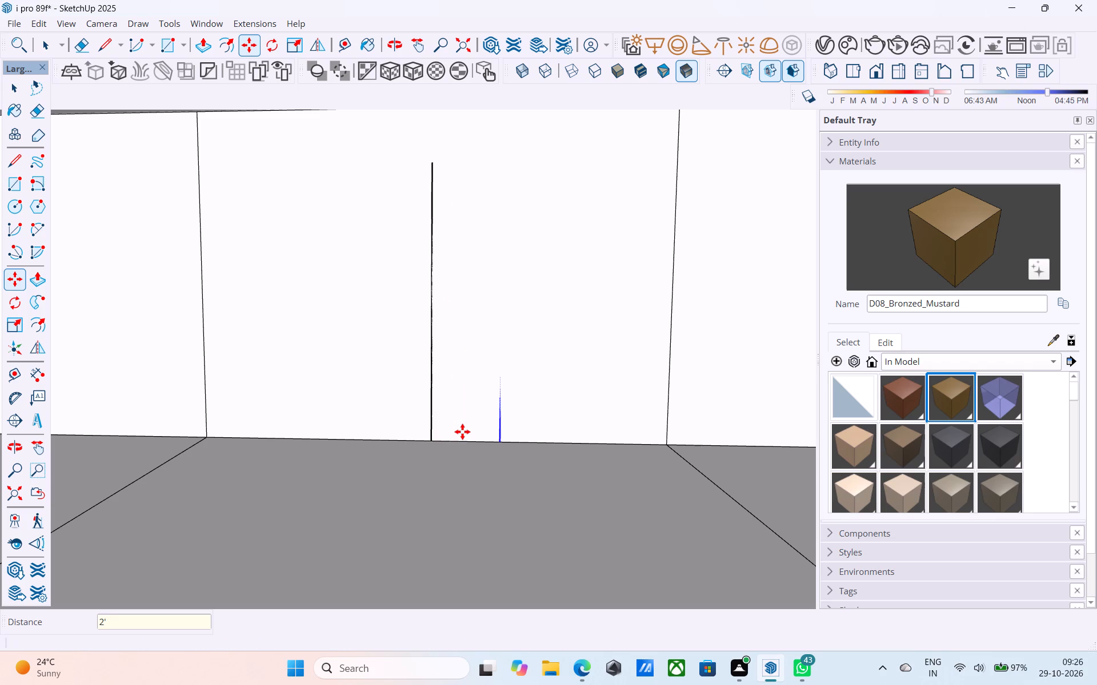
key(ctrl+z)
Copy the 8' centre line 2' toward the timber-slat tower side, and copy that line 4' back the other way for the door's two sides.
middle_drag(390, 486, 331, 494)
scroll(474, 407, up, 4)
key(space)
scroll(469, 416, up, 2)
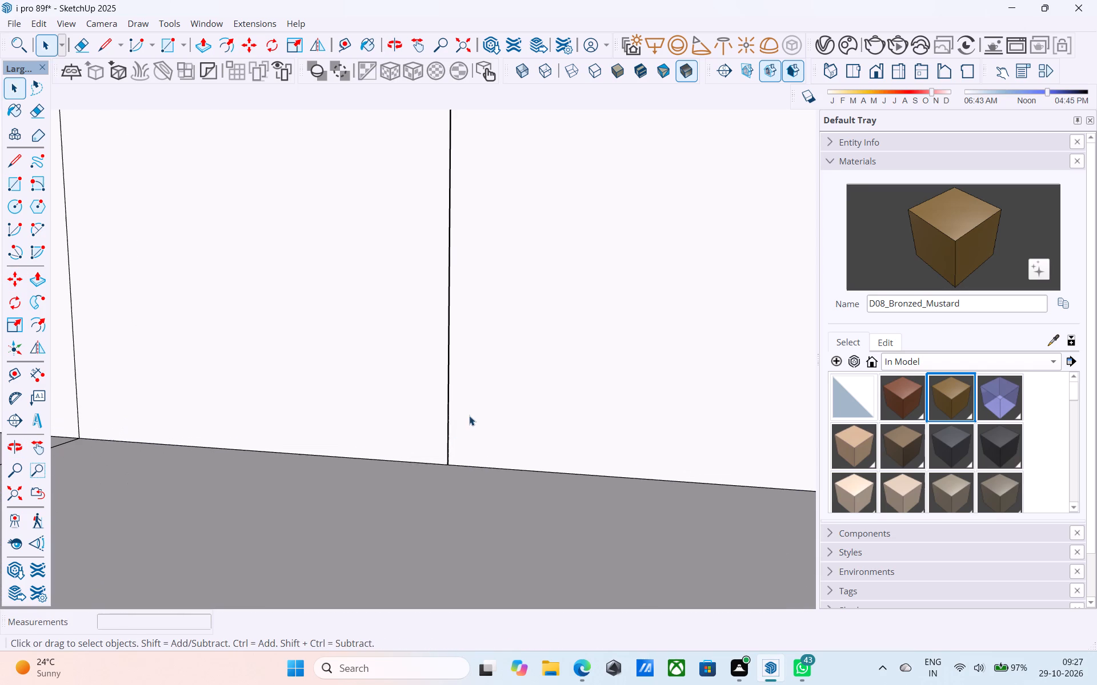
click(447, 459)
key(l)
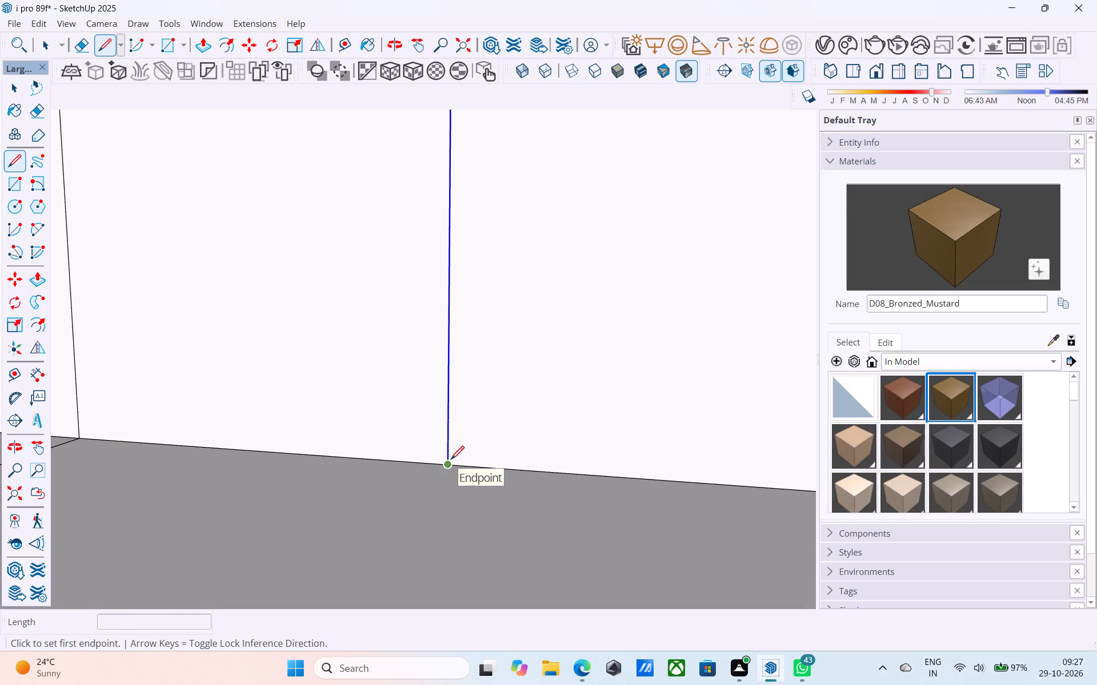
key(m)
click(443, 463)
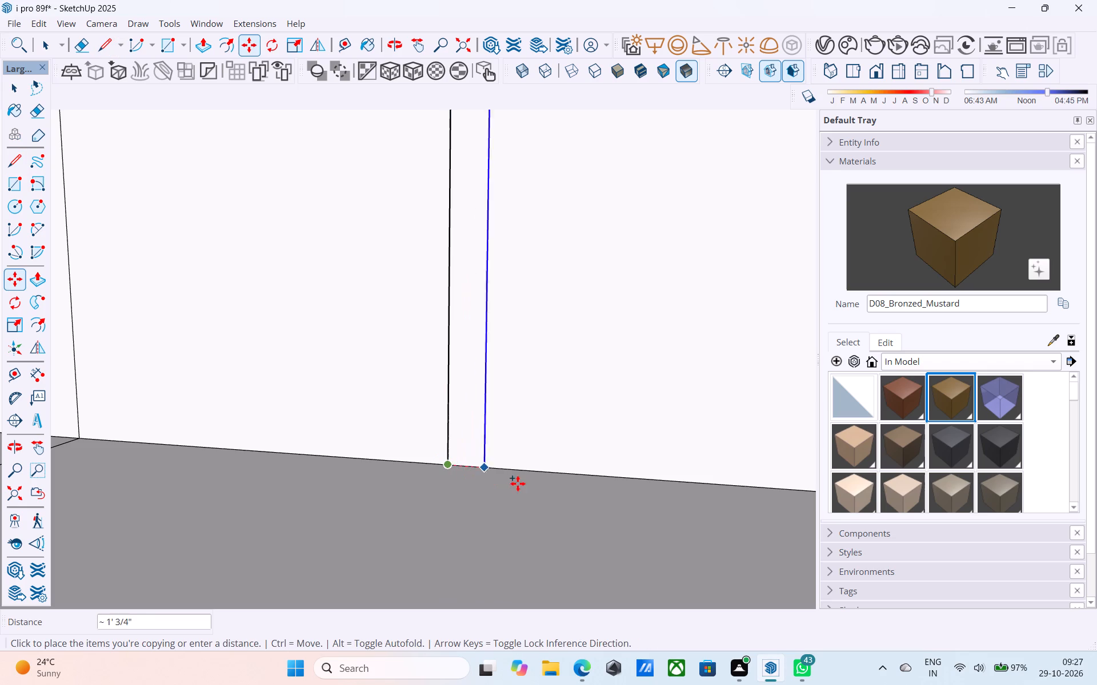
text(2')
key(Return)
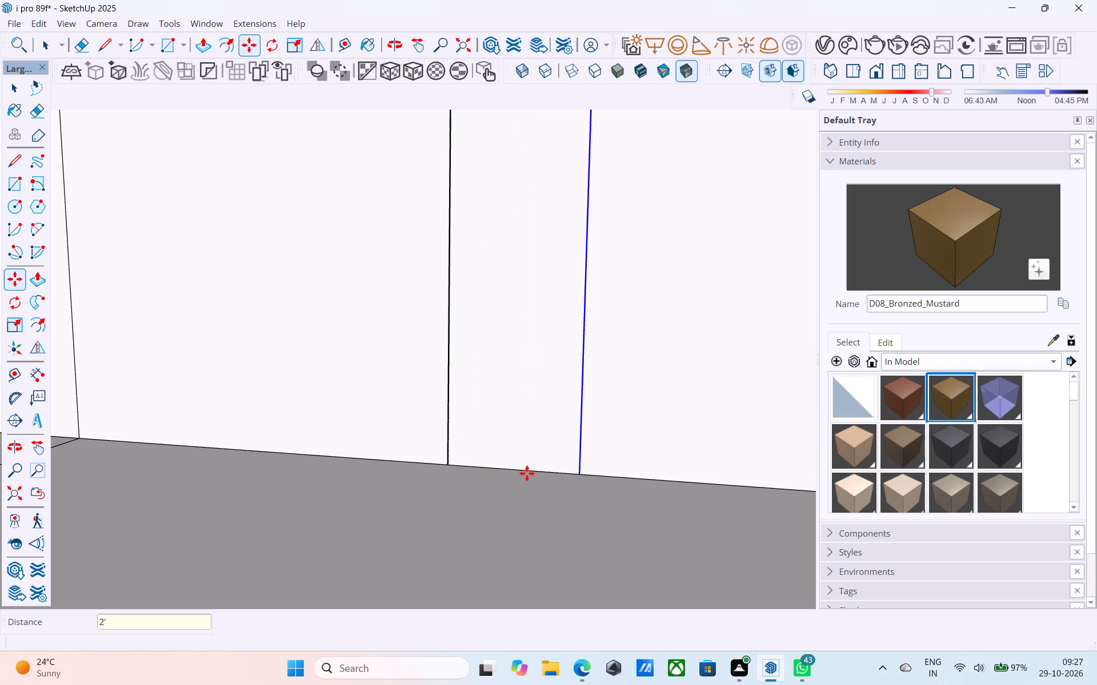
click(577, 470)
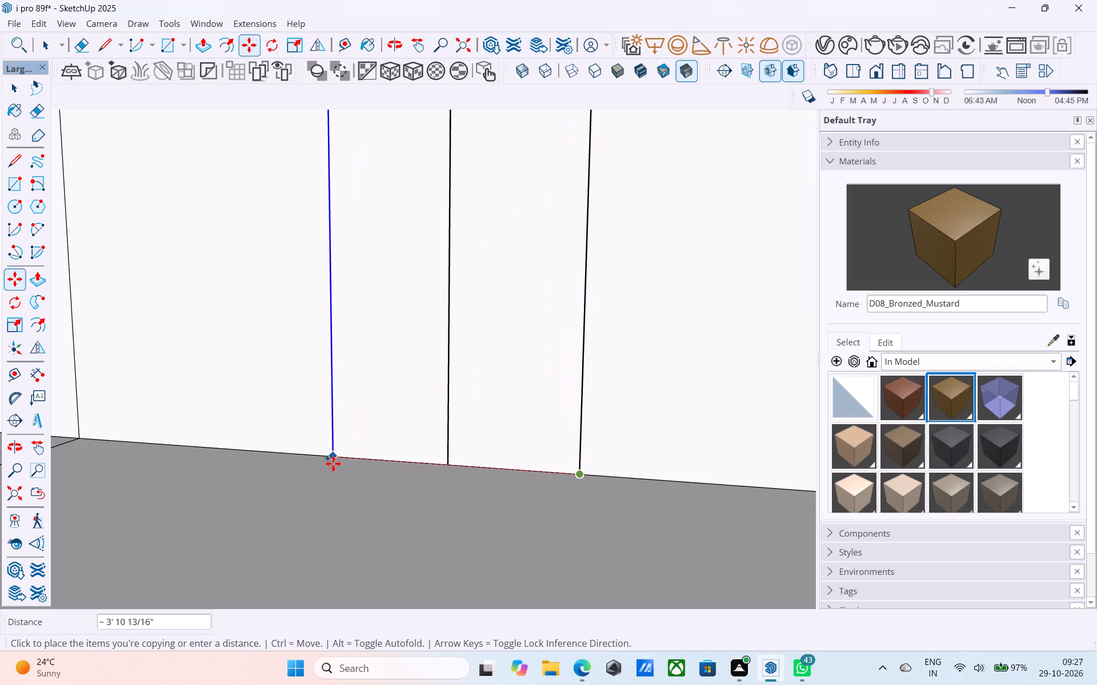
text(4')
key(Return)
key(space)
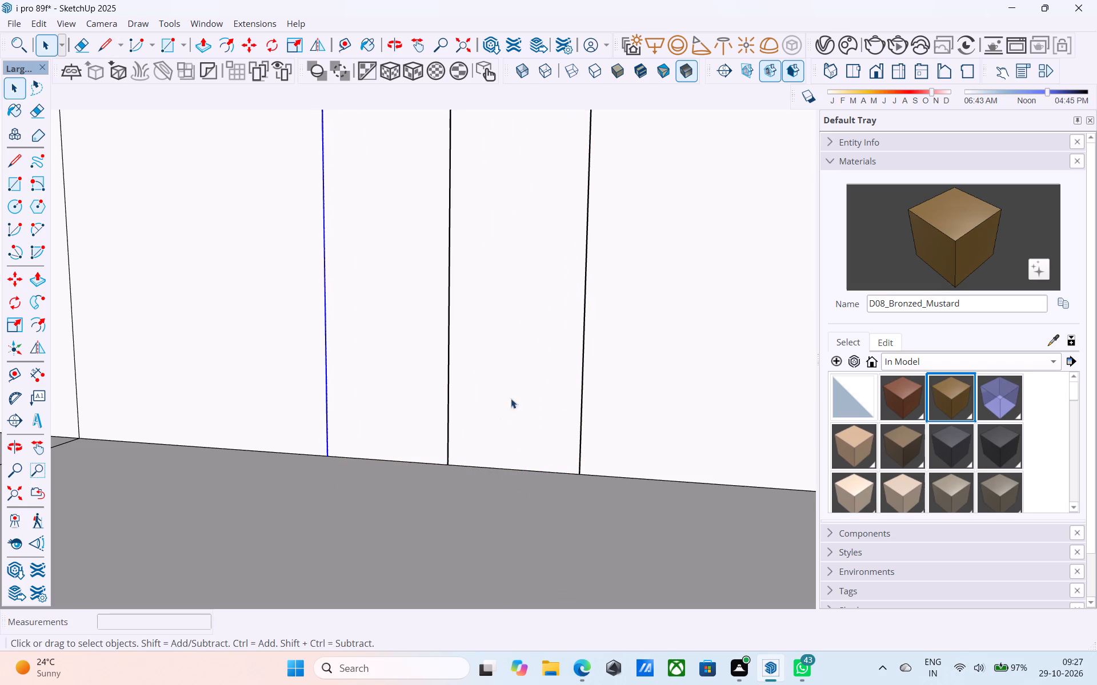
Erase the centre line between the two 8' door lines.
key(e)
drag(510, 385, 422, 363)
Draw a line joining the tops of the two 8' lines to close the door outline.
shift+middle_drag(451, 352, 475, 529)
shift+middle_drag(591, 342, 576, 390)
key(l)
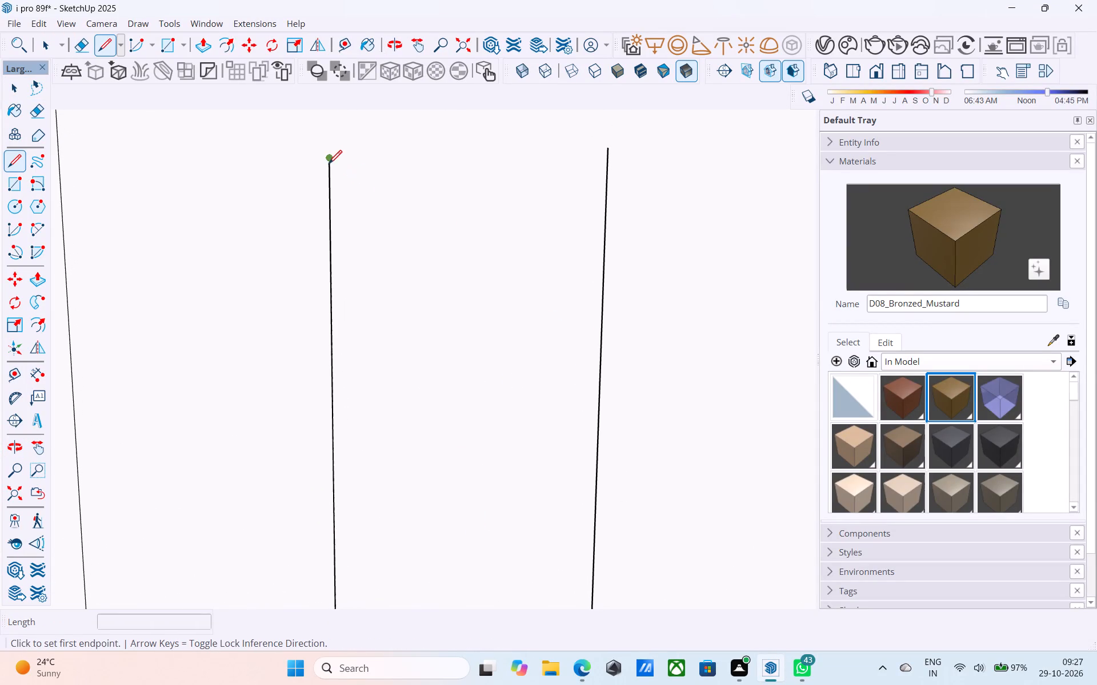
click(327, 164)
click(606, 155)
key(space)
Offset the door outline 3" inward to form the frame.
click(522, 316)
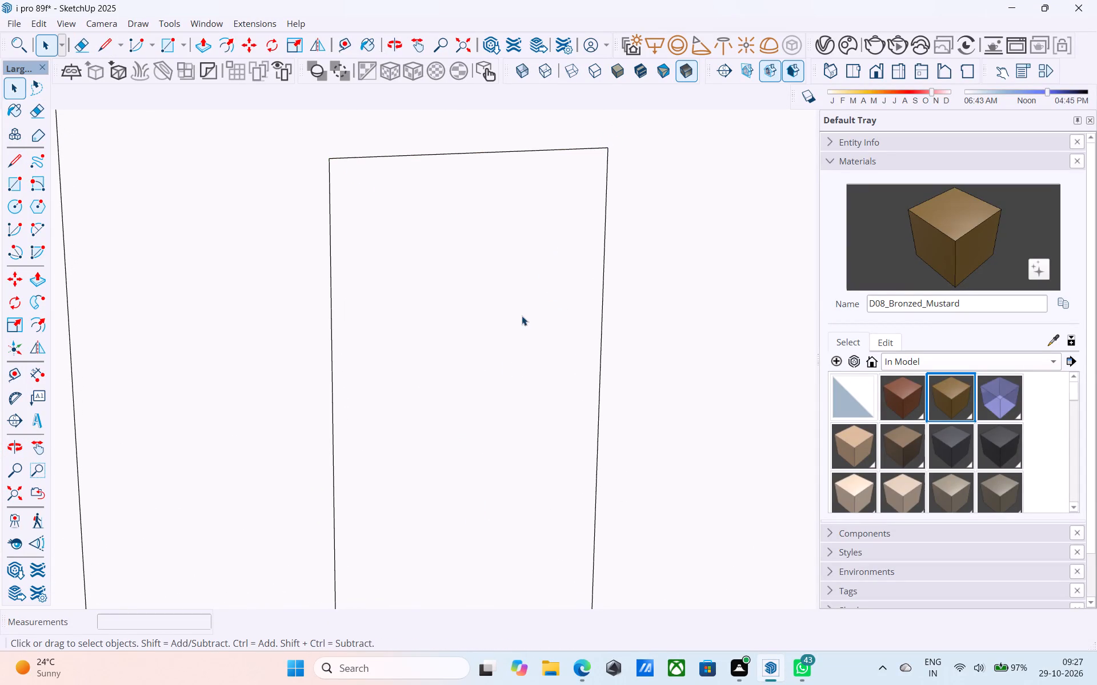
key(f)
click(494, 351)
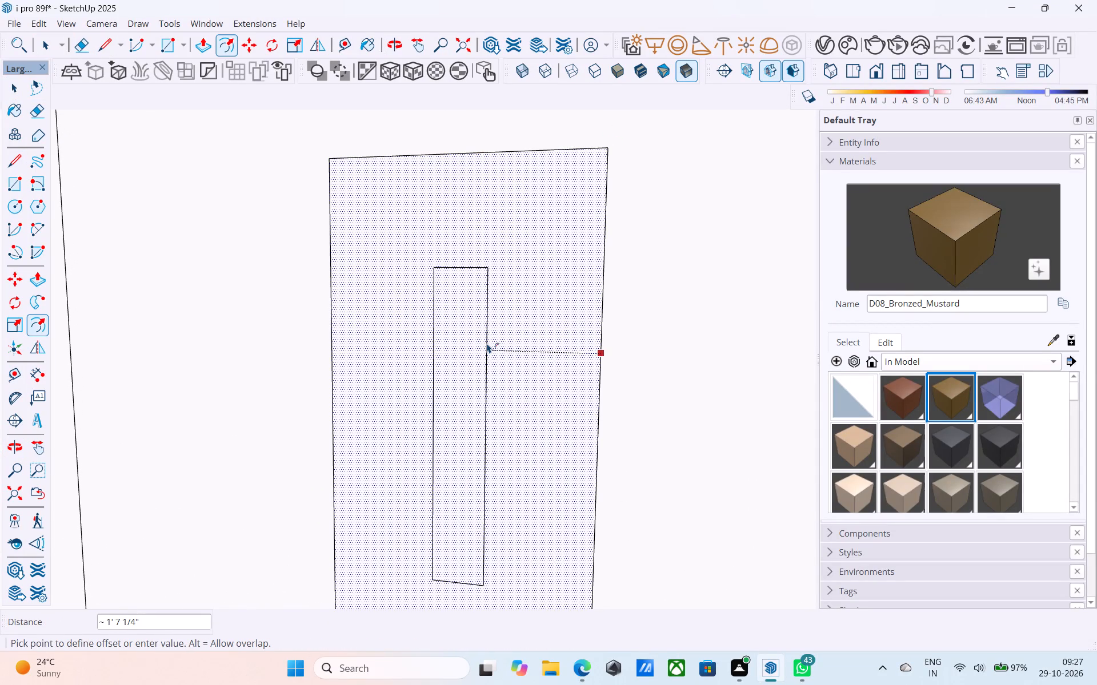
text(3")
key(Return)
key(space)
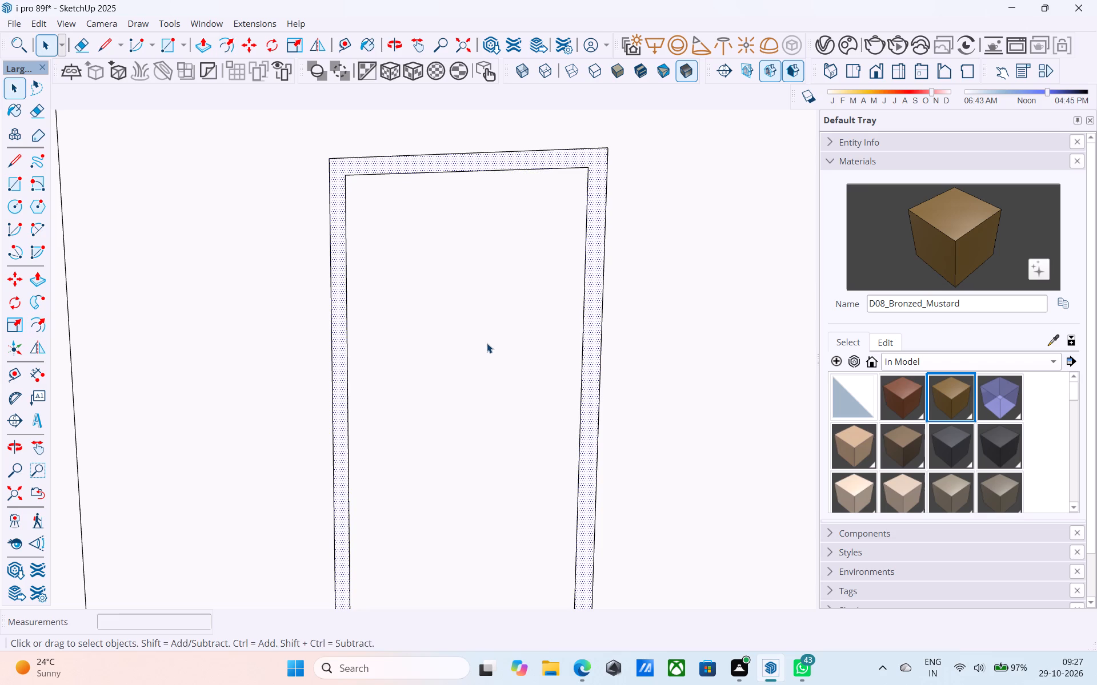
Push the door's inner face 6" back through the rear wall with Push/Pull to open the doorway.
scroll(627, 398, down, 8)
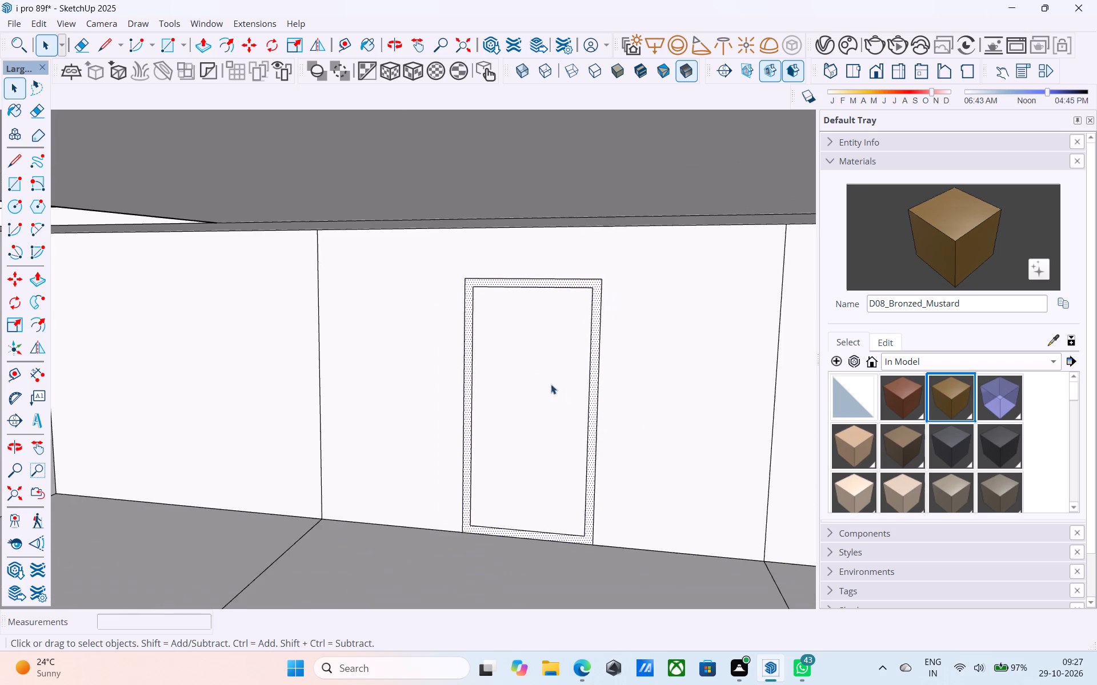
middle_drag(533, 376, 542, 358)
click(528, 397)
scroll(528, 396, up, 4)
key(p)
scroll(529, 396, up, 1)
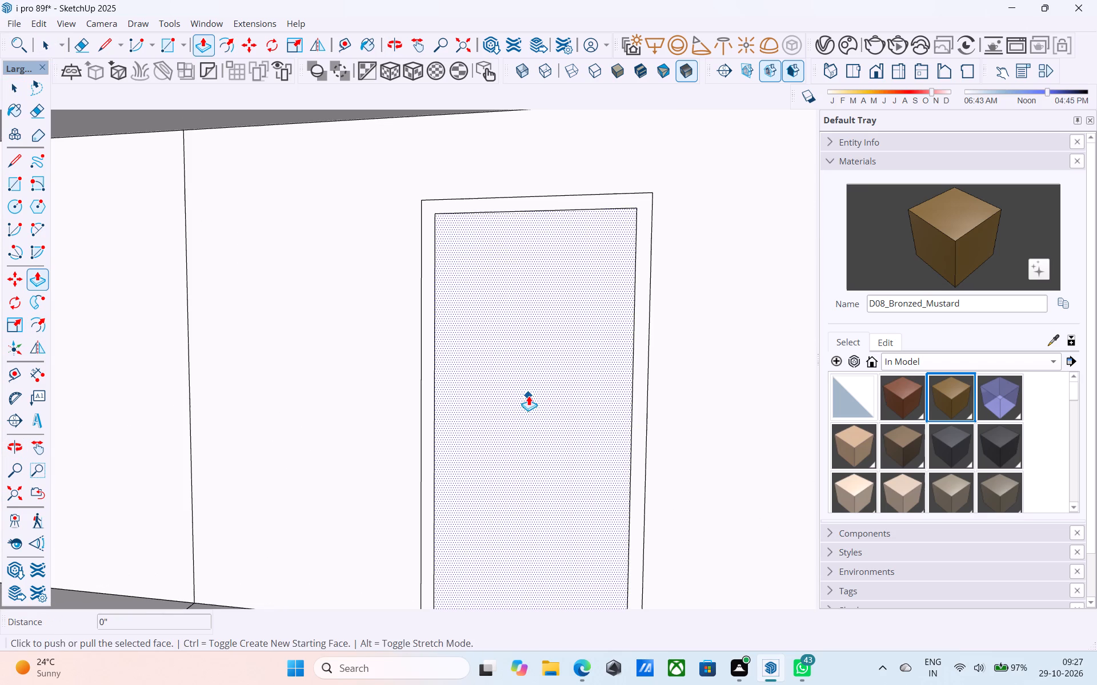
click(529, 396)
scroll(567, 337, up, 3)
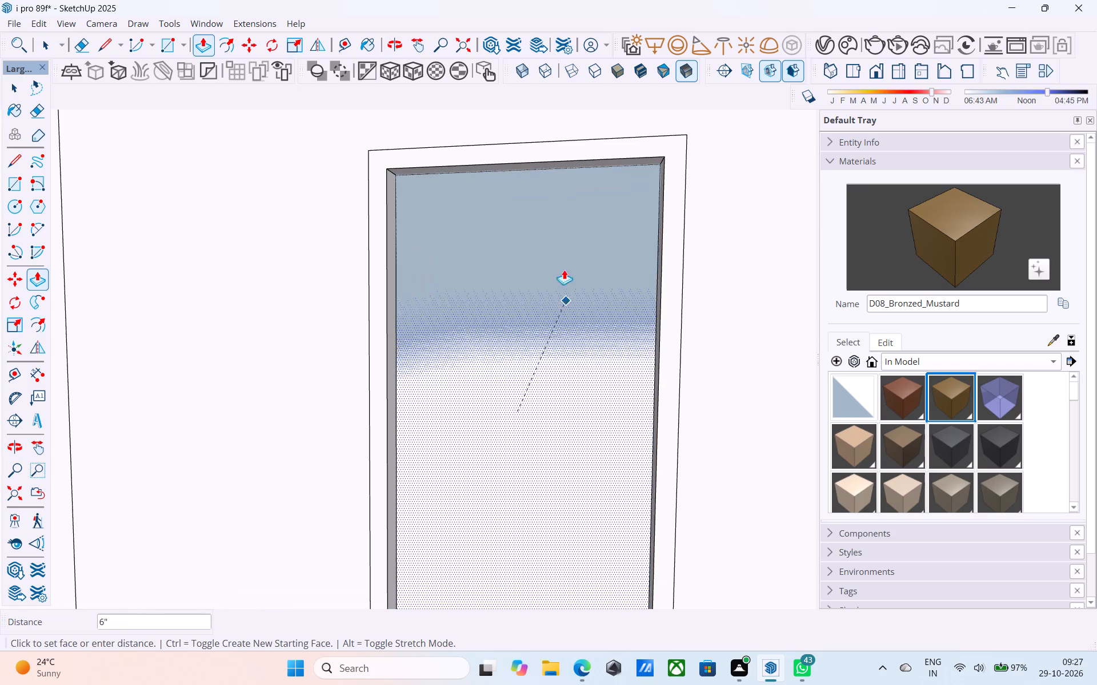
click(563, 261)
key(space)
Copy the full-height wall line on the door side farther from the timber-slat tower 1' outward, away from the door.
scroll(553, 300, down, 10)
middle_drag(557, 402, 284, 410)
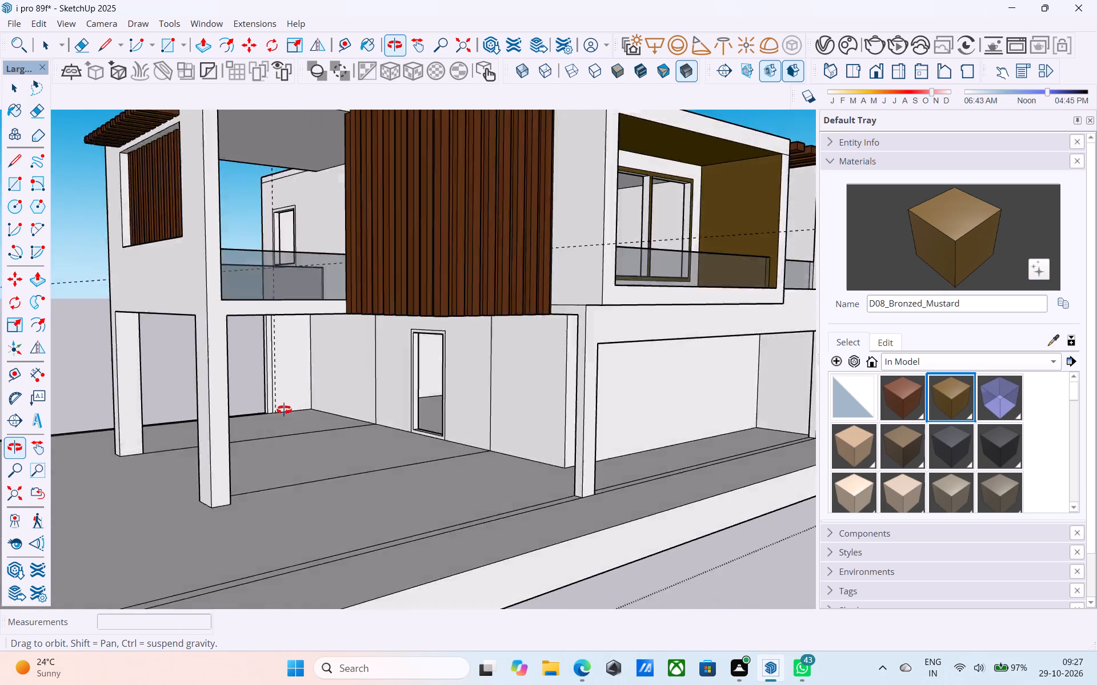
middle_drag(284, 410, 699, 417)
middle_drag(525, 390, 406, 360)
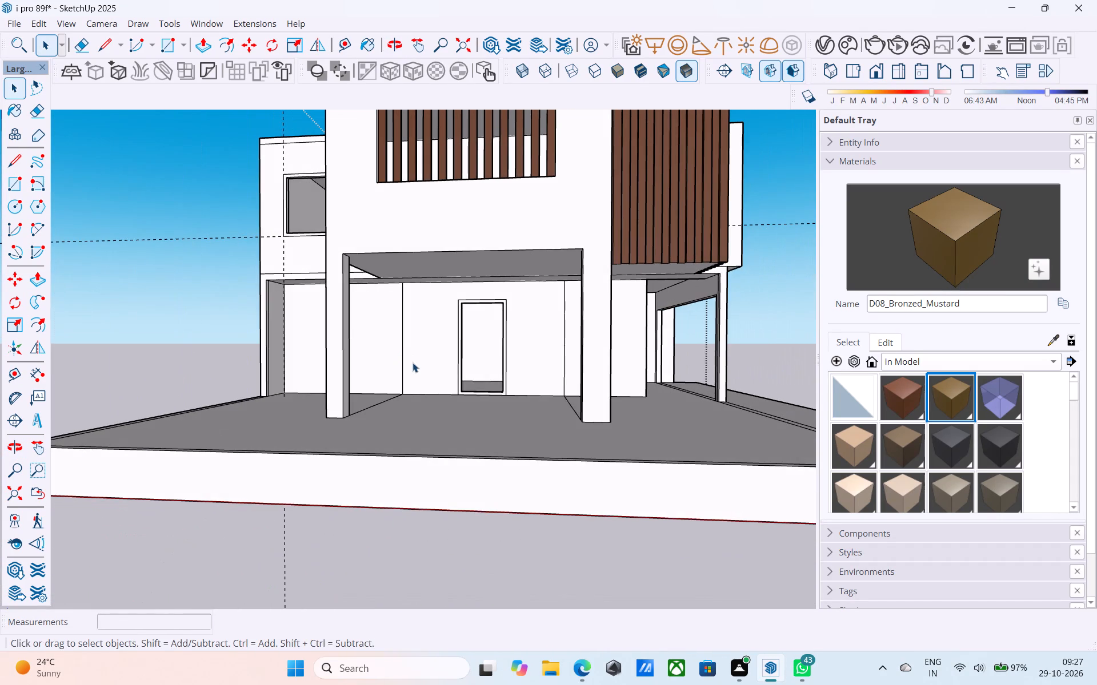
middle_drag(437, 377, 521, 400)
scroll(462, 354, up, 9)
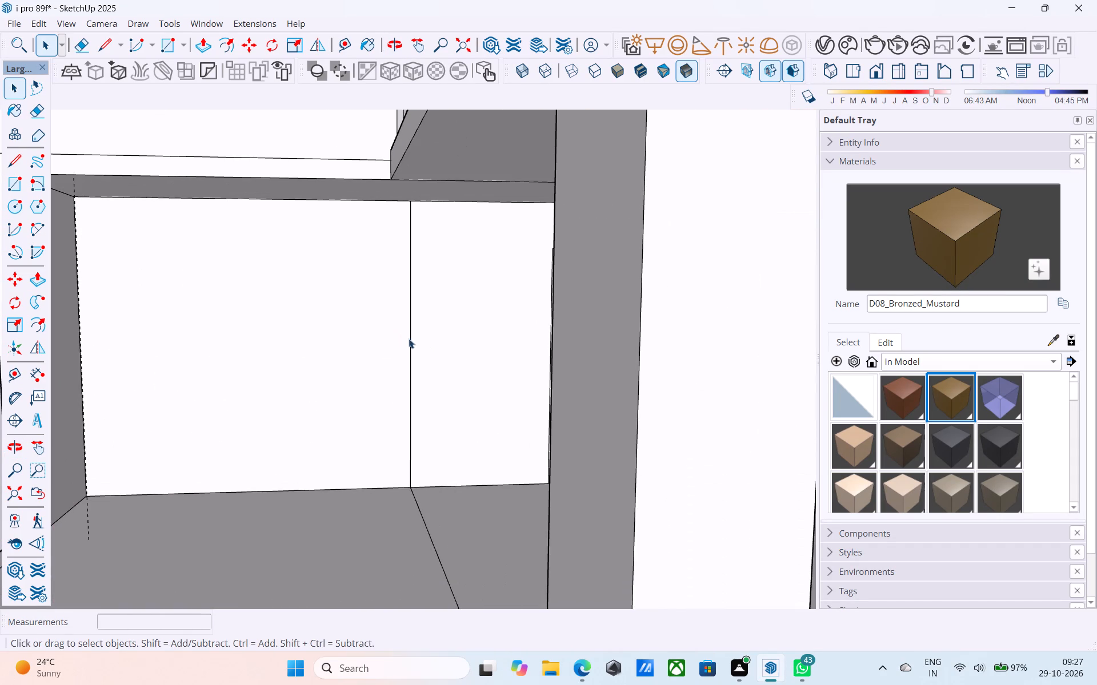
click(413, 341)
scroll(411, 341, up, 1)
middle_drag(411, 341, 467, 339)
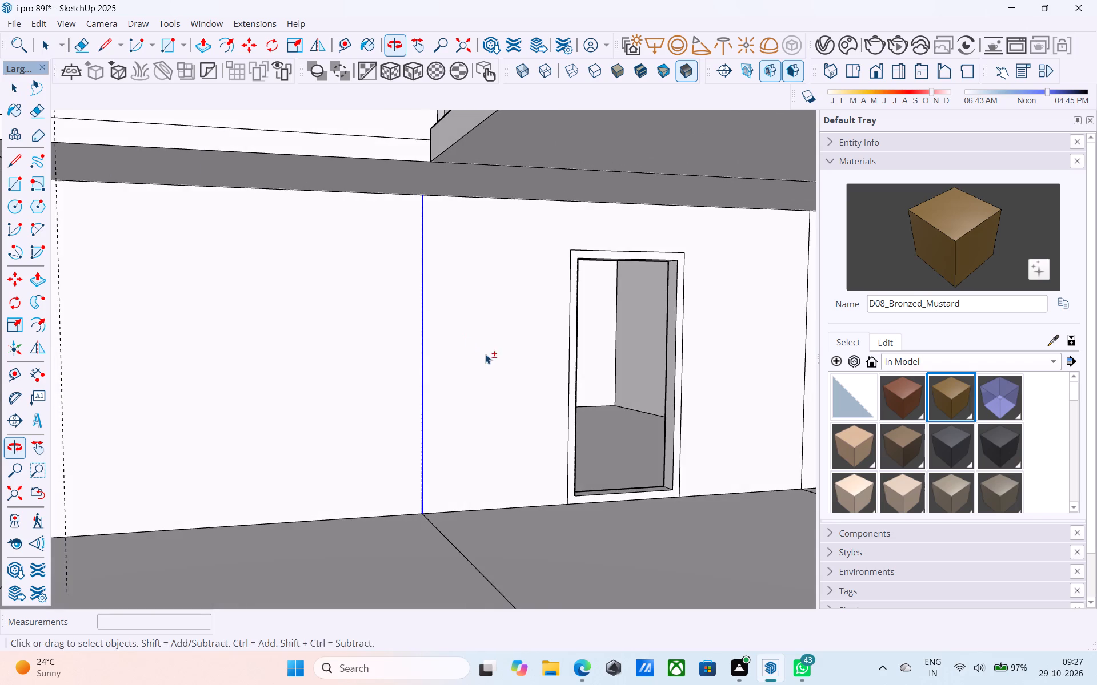
shift+middle_drag(489, 397, 543, 336)
middle_drag(531, 389, 525, 378)
key(m)
scroll(475, 419, up, 4)
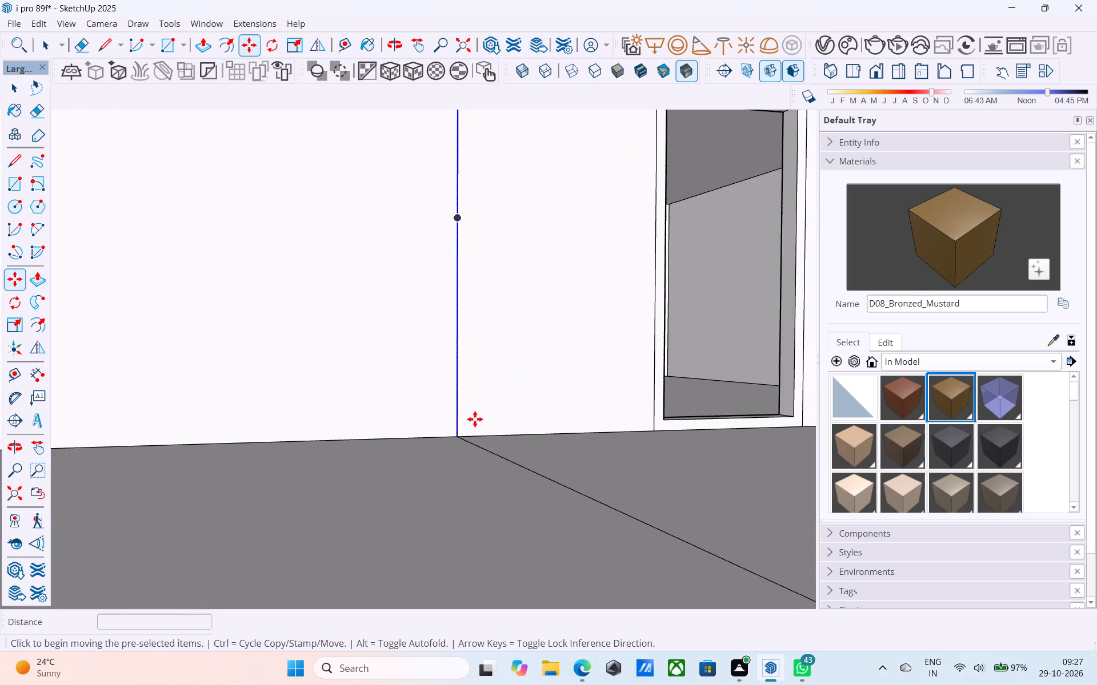
click(459, 434)
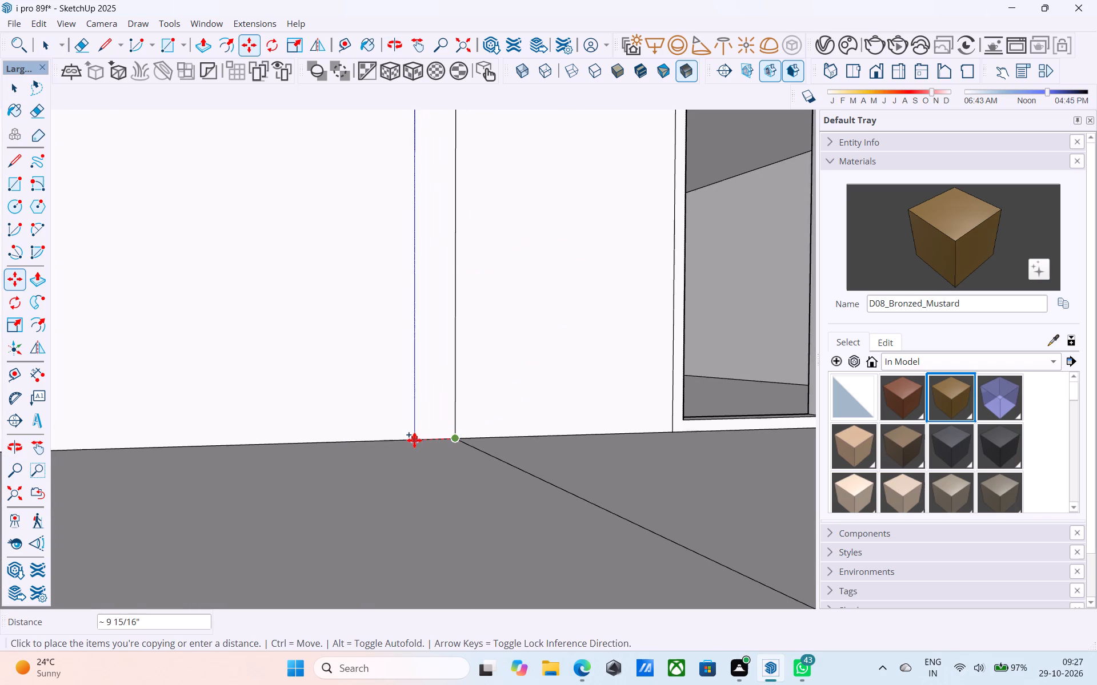
text(1')
key(Return)
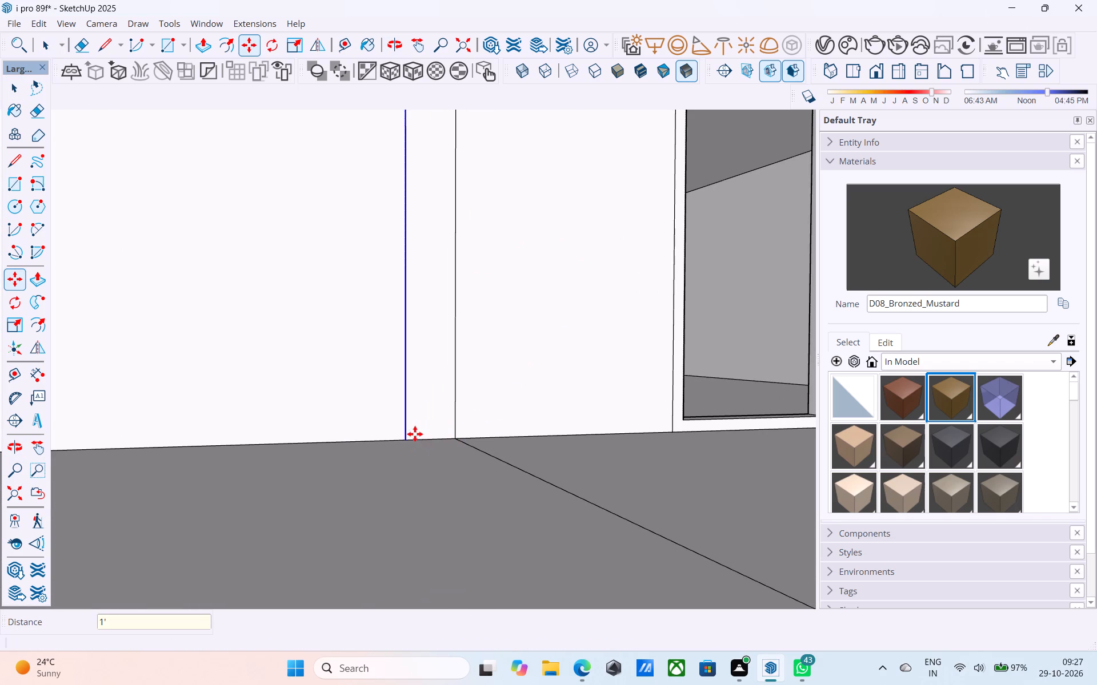
scroll(389, 462, down, 11)
key(space)
Copy the full-height wall line on the tower side of the door a short distance outward along the wall's base.
scroll(294, 499, down, 4)
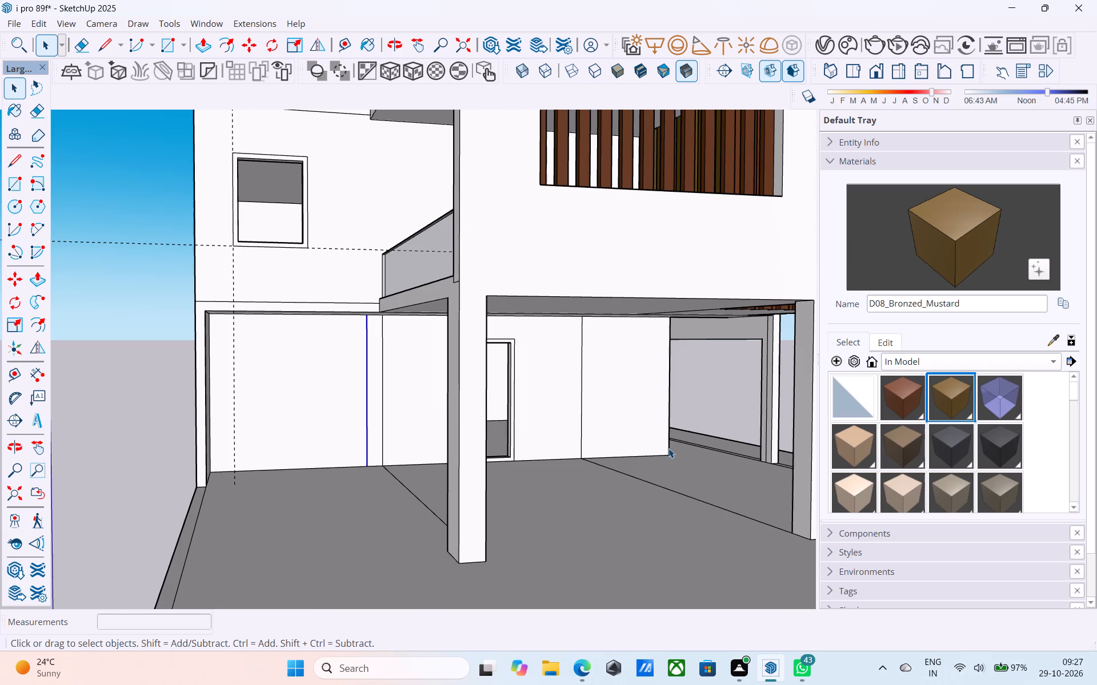
scroll(668, 448, up, 9)
click(526, 449)
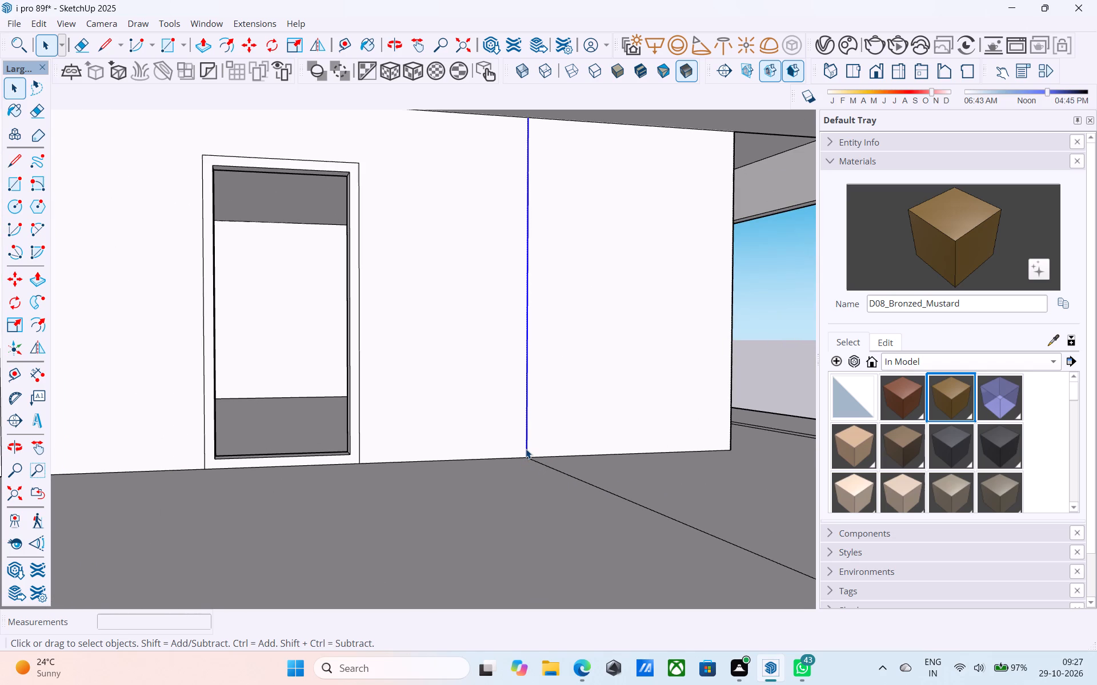
key(m)
scroll(526, 449, up, 4)
click(529, 465)
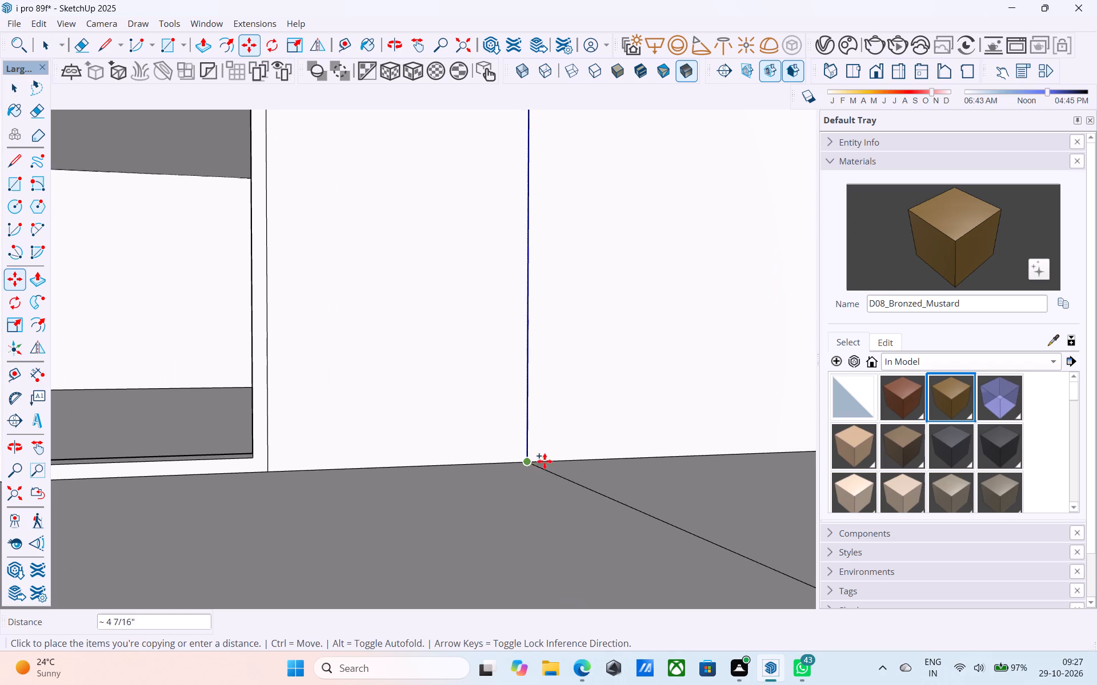
click(576, 457)
key(space)
Pull the two narrow full-height strips flanking the door 4" out from the rear wall.
click(553, 404)
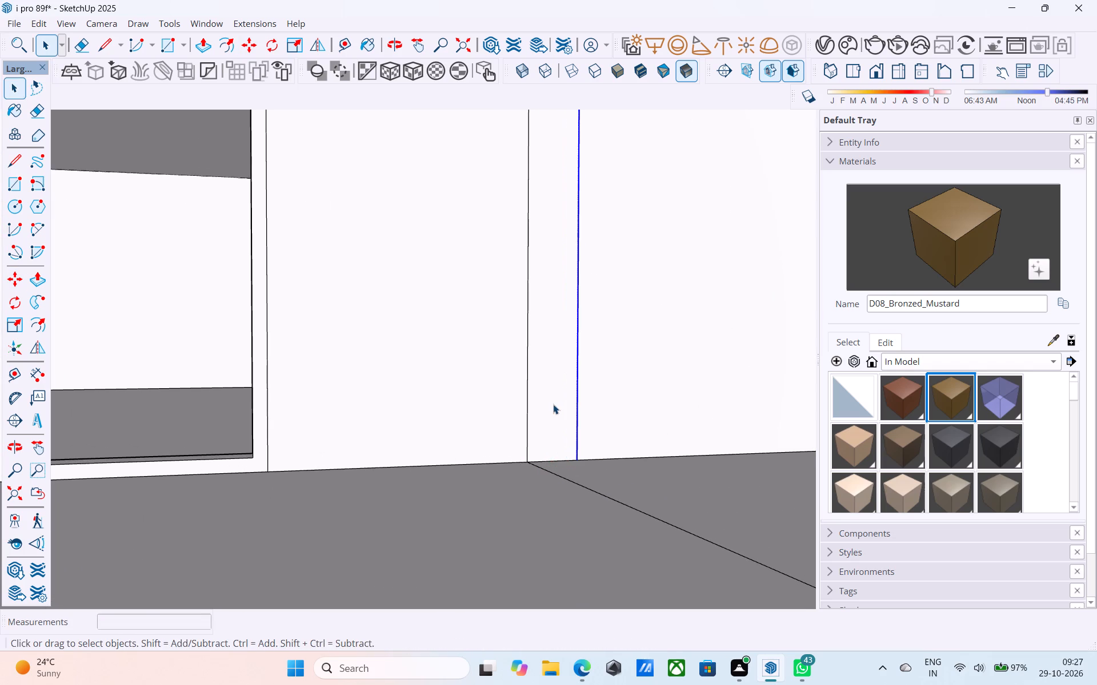
key(p)
click(553, 404)
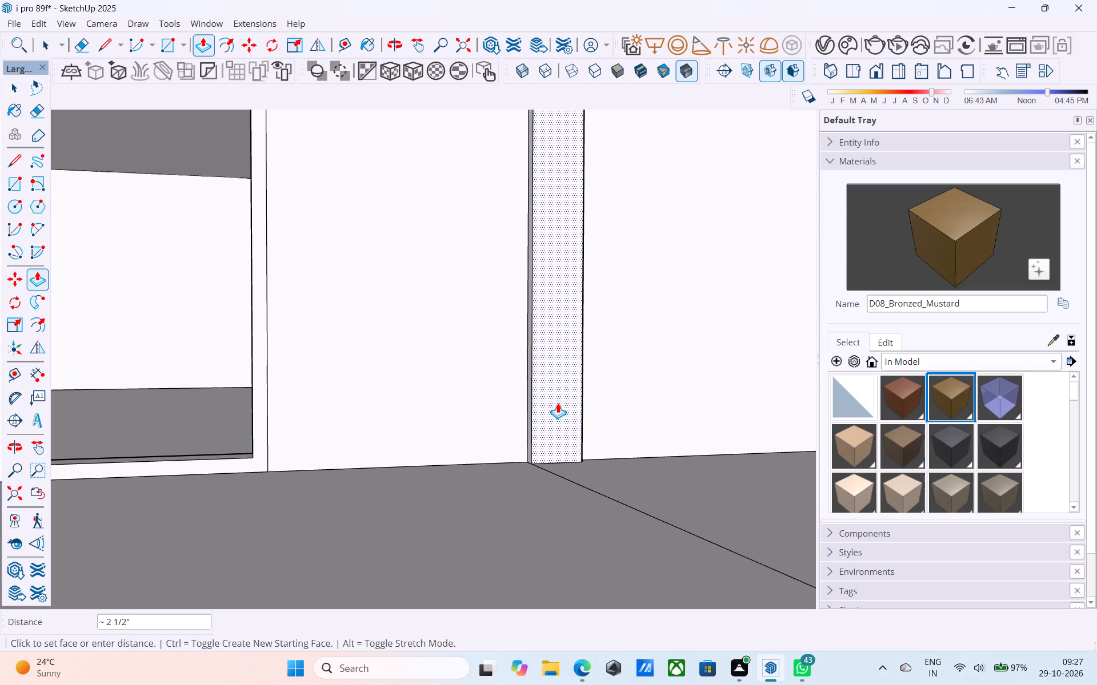
text(4")
key(Return)
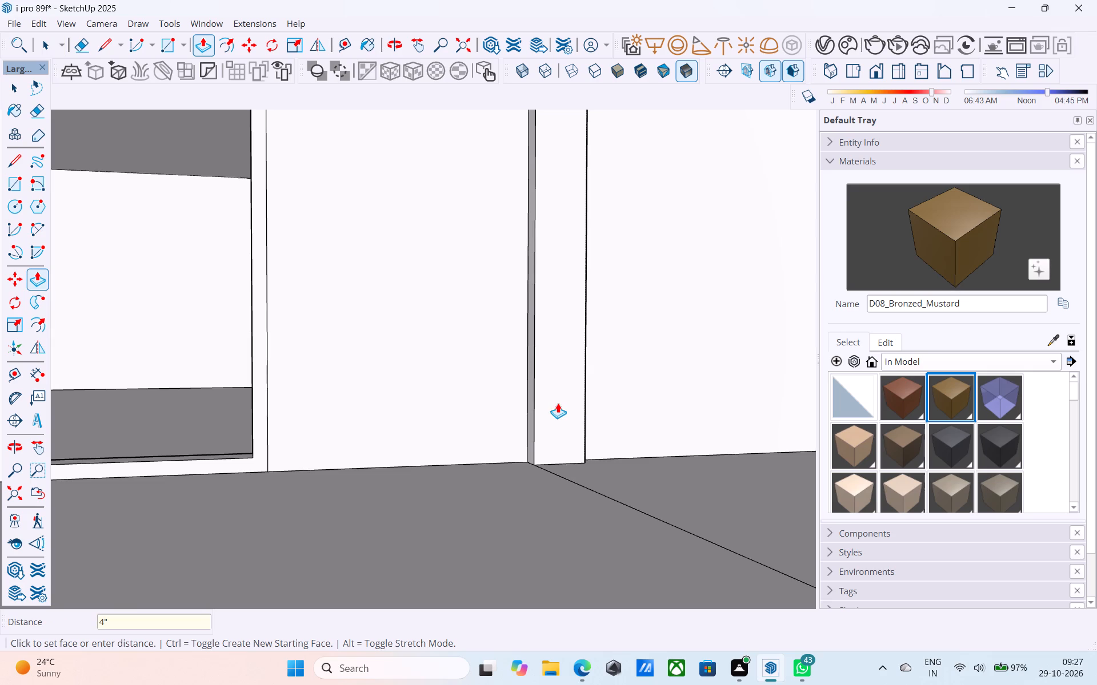
scroll(602, 348, down, 13)
scroll(313, 307, up, 8)
double_click(402, 312)
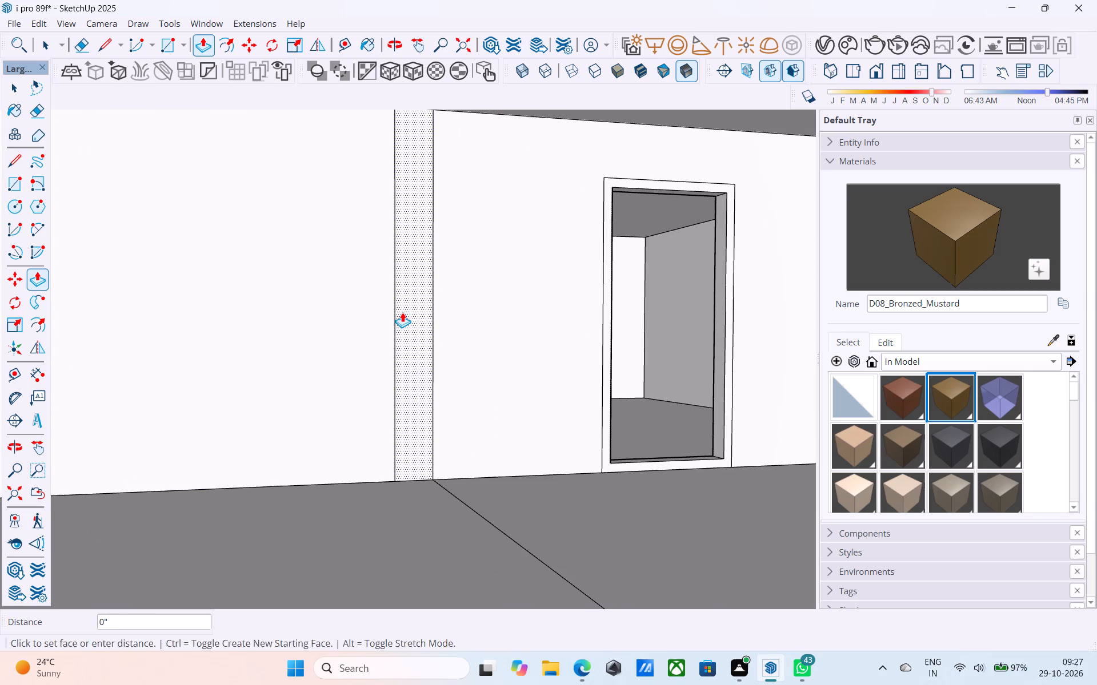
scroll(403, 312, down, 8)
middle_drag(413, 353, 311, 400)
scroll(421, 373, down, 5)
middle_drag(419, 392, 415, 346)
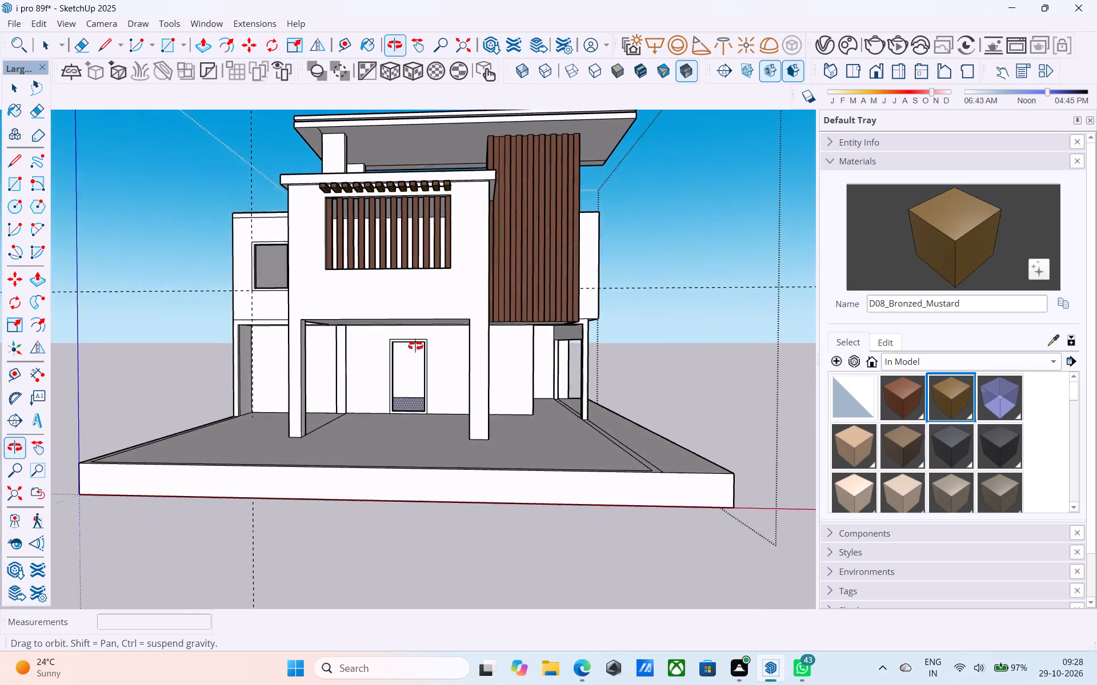
Place a horizontal guide 3' above the base of the recessed ground-floor wall beneath the framed balcony.
middle_drag(415, 346, 159, 362)
scroll(414, 380, up, 2)
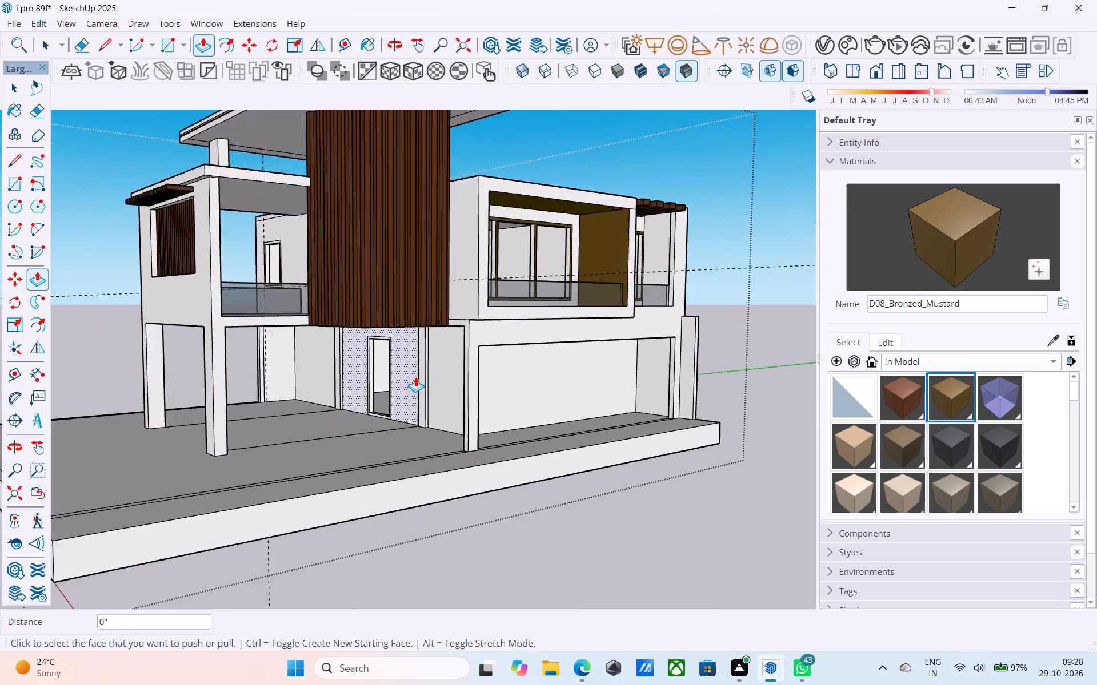
scroll(415, 377, up, 2)
scroll(418, 371, down, 4)
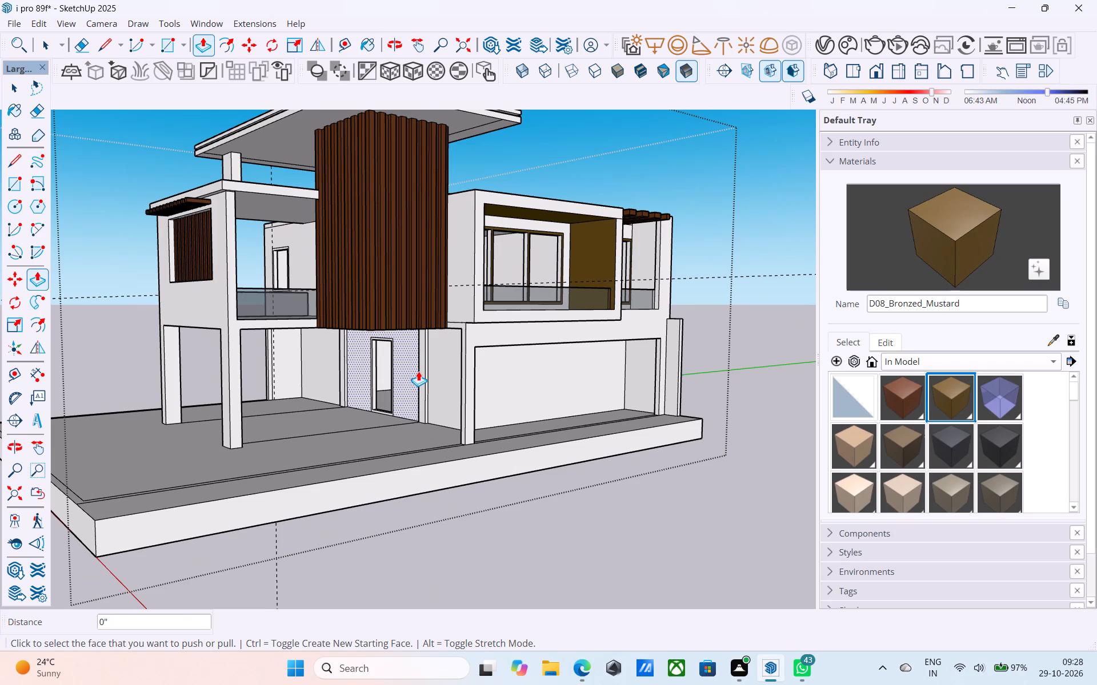
middle_drag(420, 371, 402, 348)
scroll(446, 377, up, 10)
key(space)
middle_drag(579, 386, 953, 367)
middle_drag(304, 377, 79, 432)
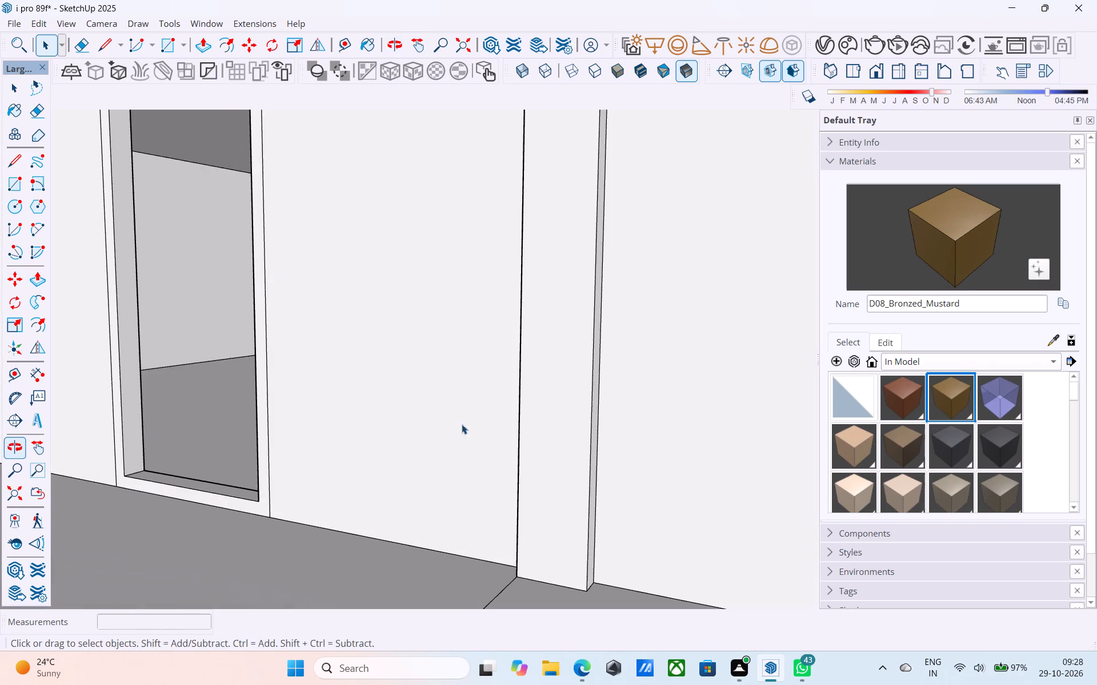
middle_drag(458, 418, 194, 355)
scroll(195, 366, down, 11)
middle_drag(428, 416, 429, 465)
scroll(434, 478, up, 3)
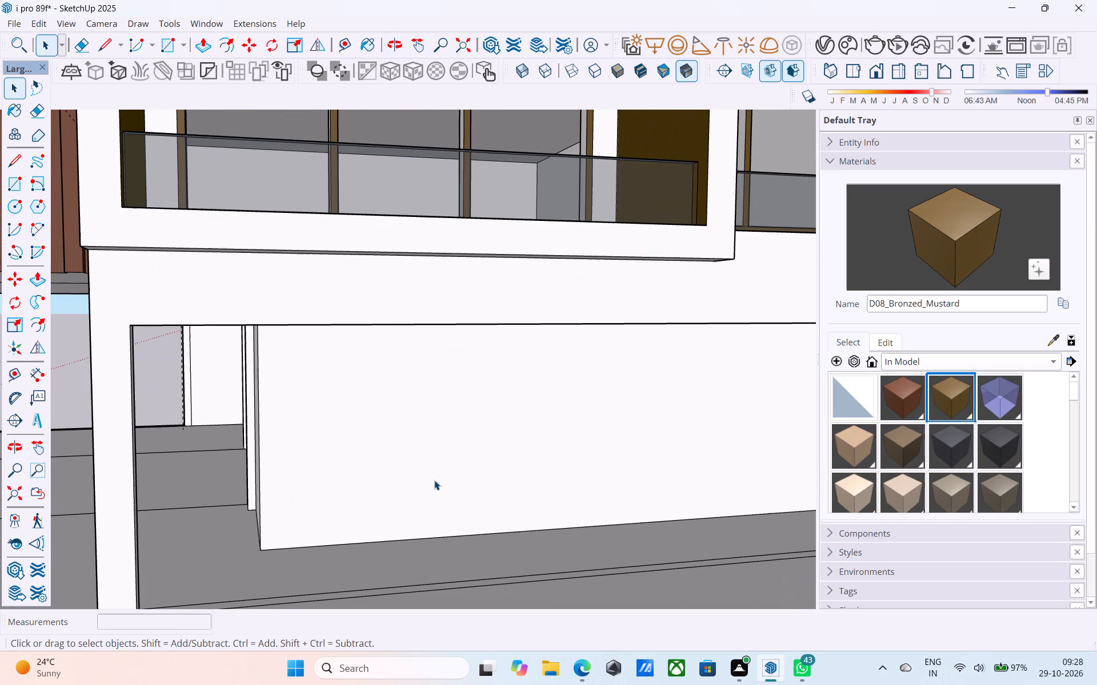
scroll(434, 480, up, 1)
key(t)
click(486, 530)
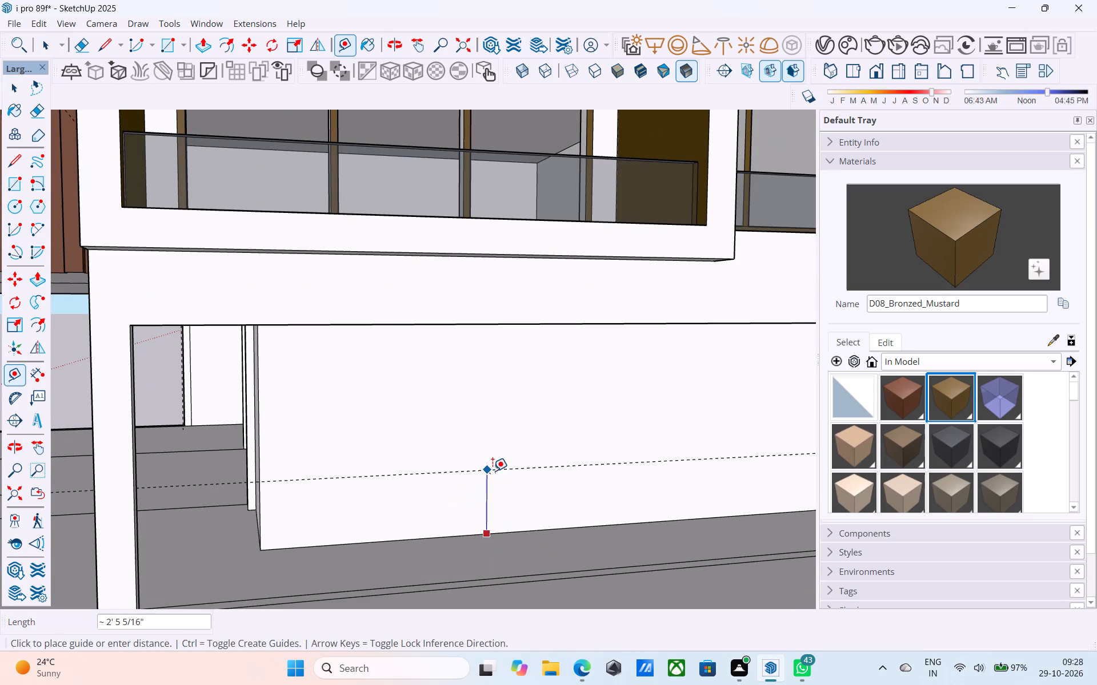
text(3')
key(Return)
key(space)
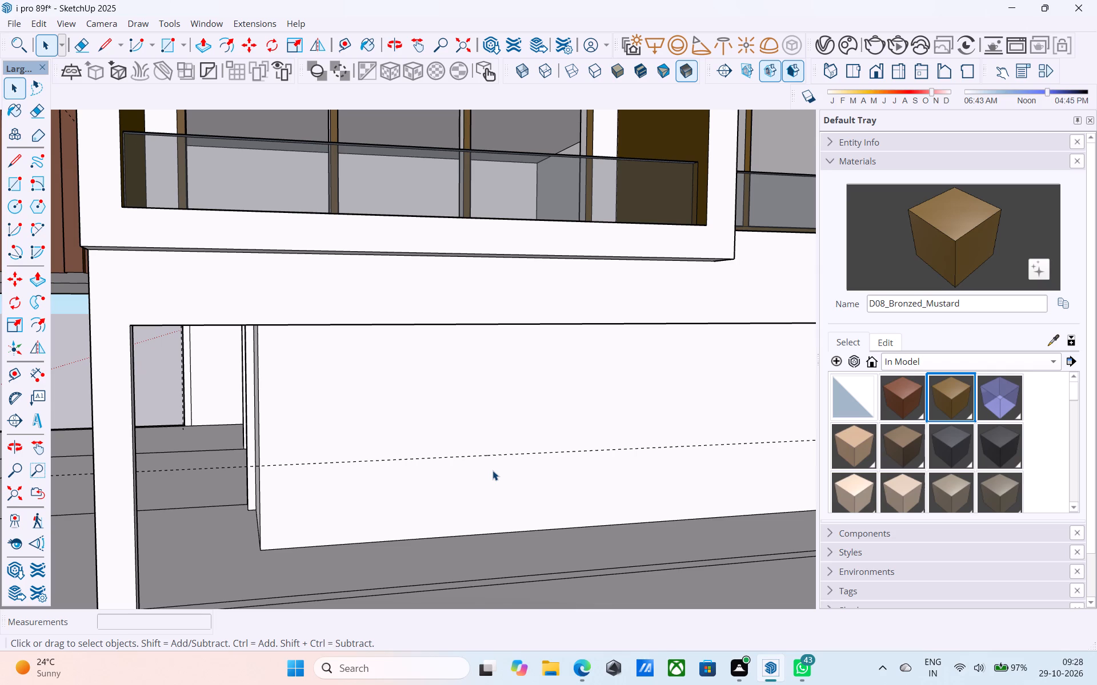
Place a vertical guide about 2' 6" in from the recessed wall's edge nearest the timber-slat tower.
scroll(493, 470, down, 3)
middle_drag(477, 478, 483, 456)
middle_drag(463, 434, 460, 430)
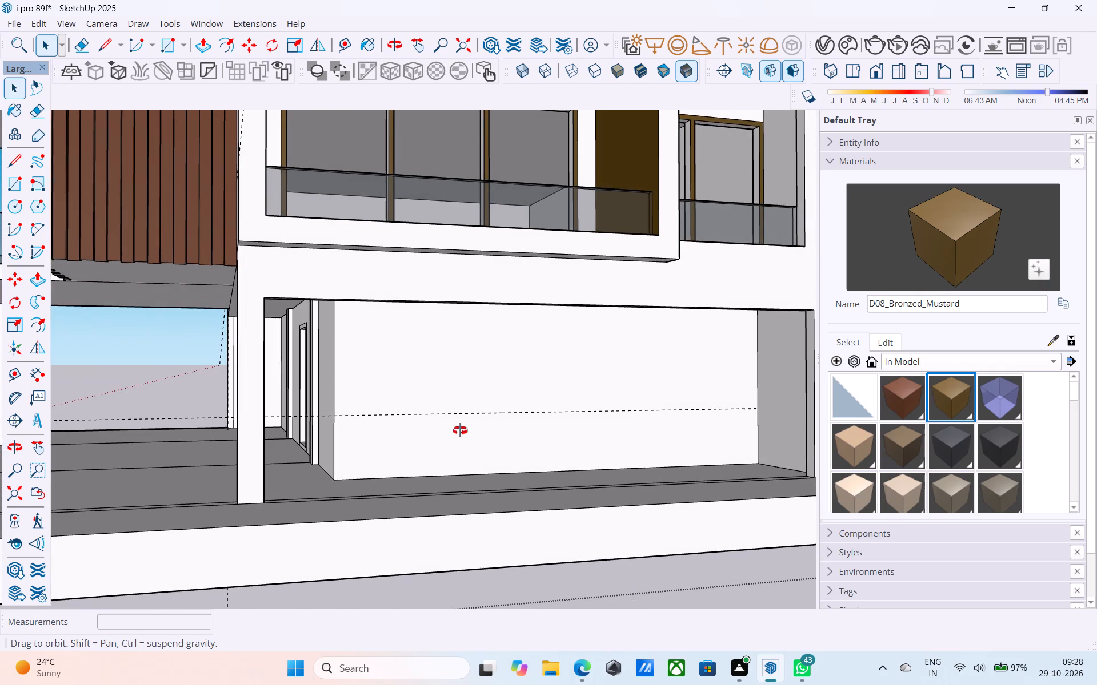
middle_drag(460, 430, 471, 470)
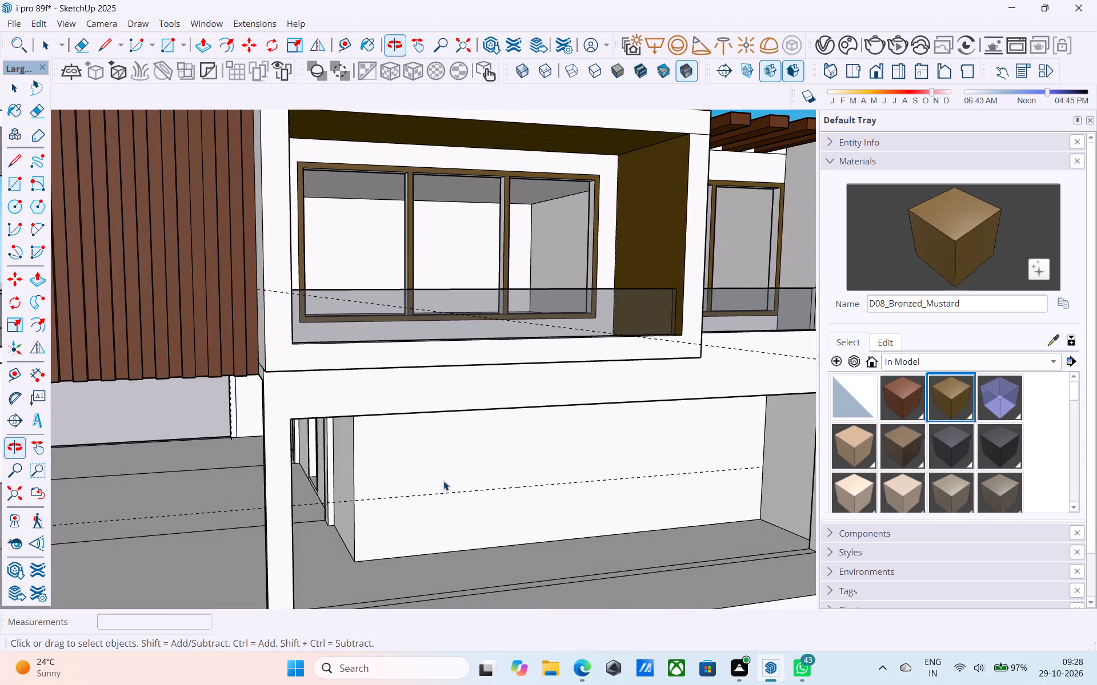
scroll(397, 476, up, 5)
key(t)
click(321, 479)
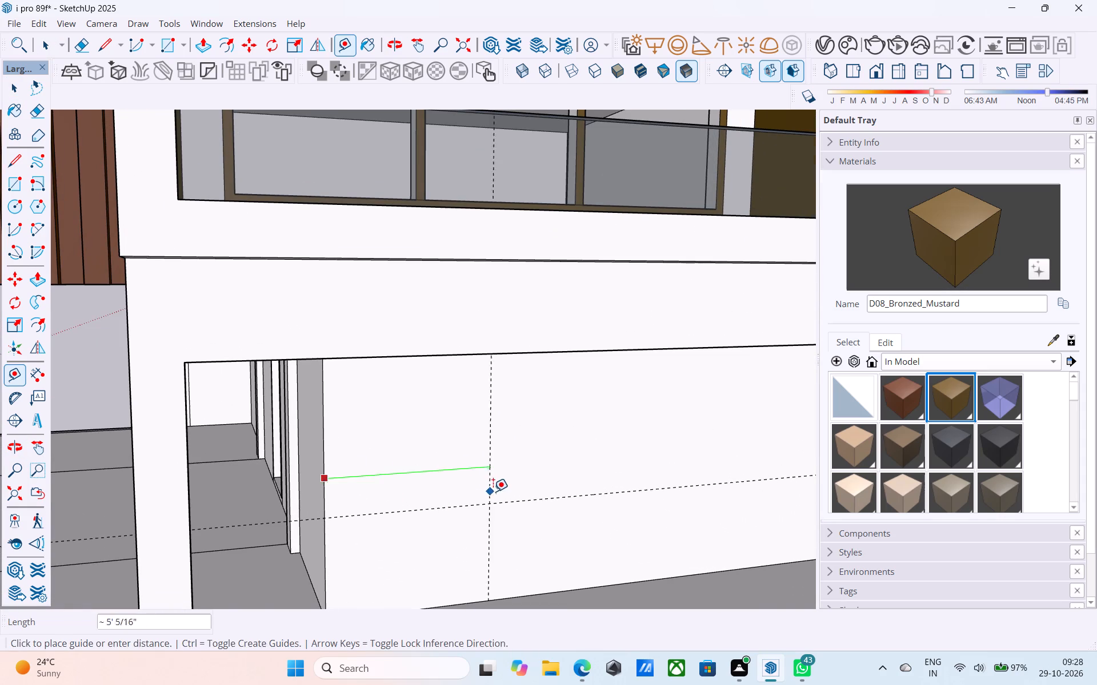
scroll(495, 491, down, 2)
shift+middle_drag(493, 491, 382, 491)
scroll(465, 495, down, 3)
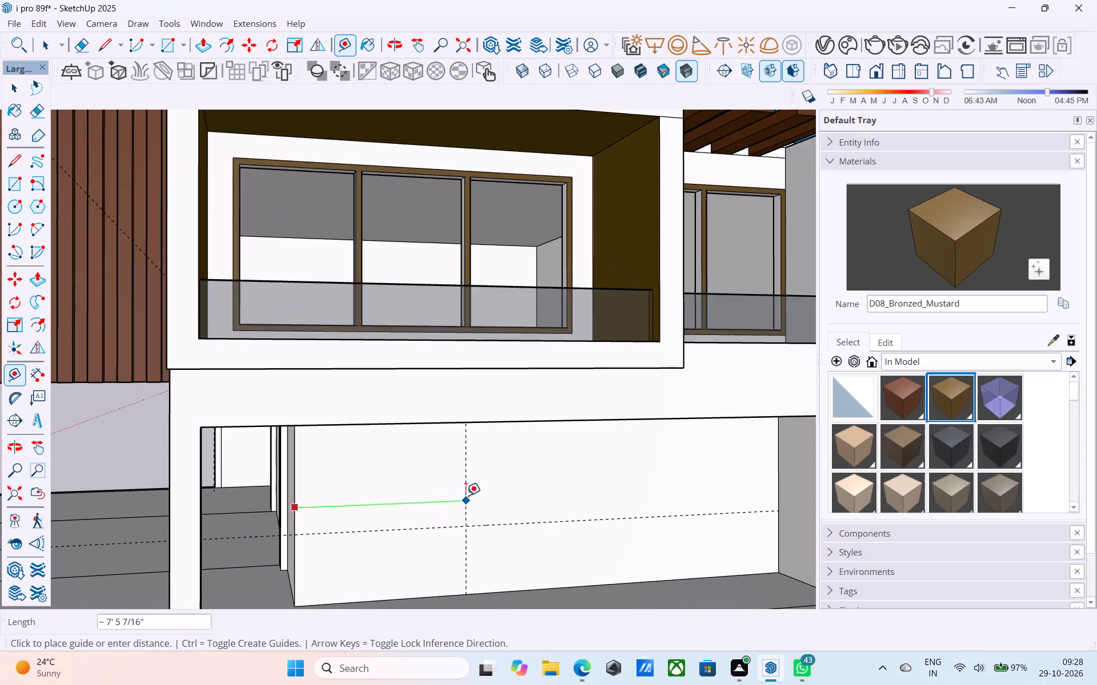
middle_drag(465, 495, 513, 490)
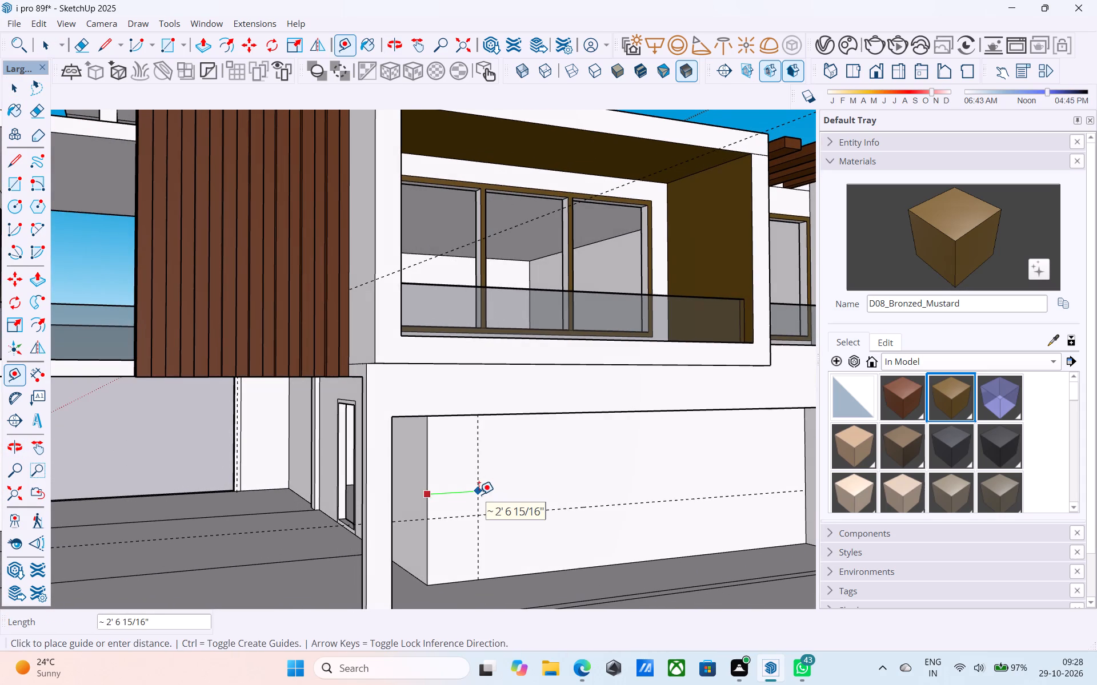
middle_drag(479, 494, 410, 499)
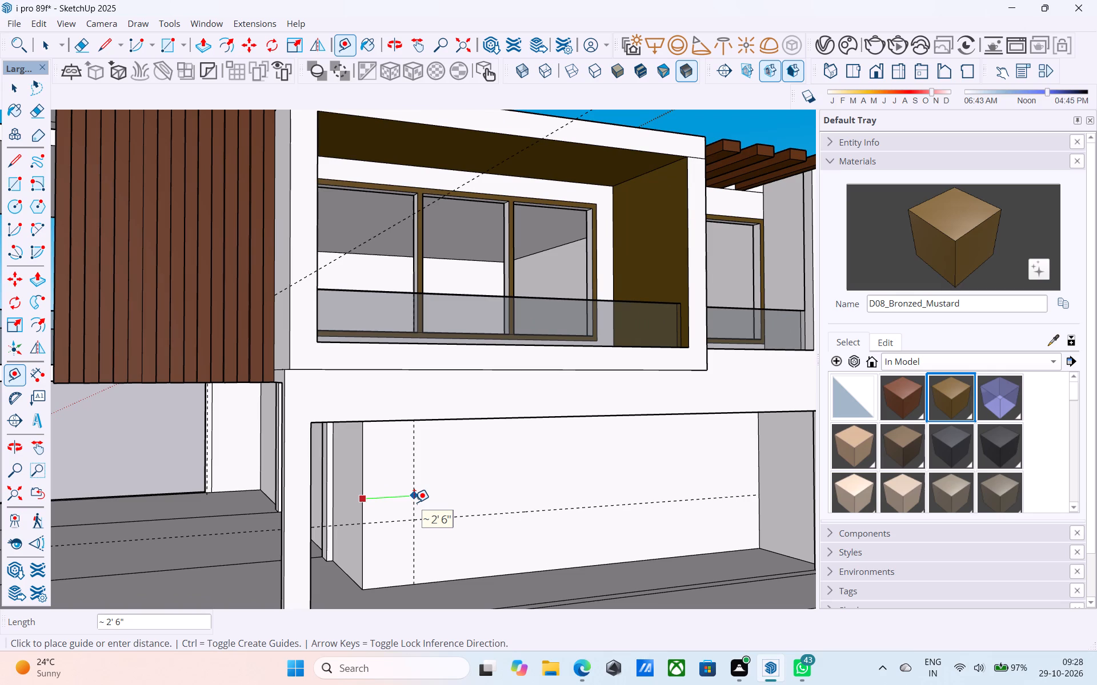
click(414, 502)
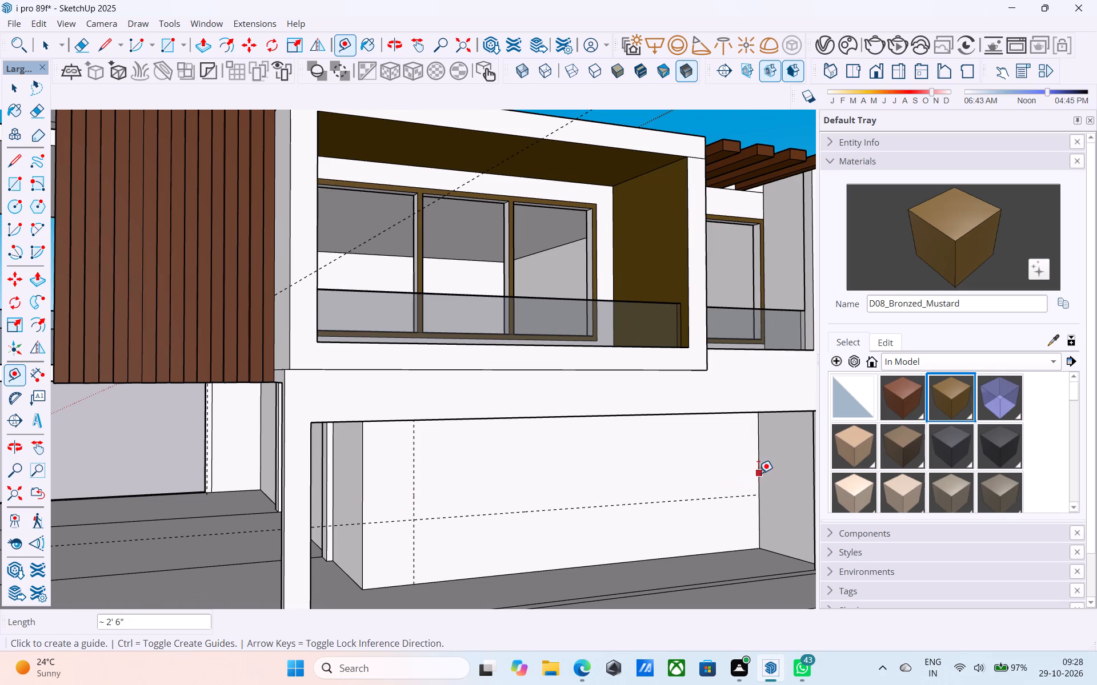
Place a vertical guide 2.5' in from the recessed wall's opposite edge, farther from the tower.
click(760, 472)
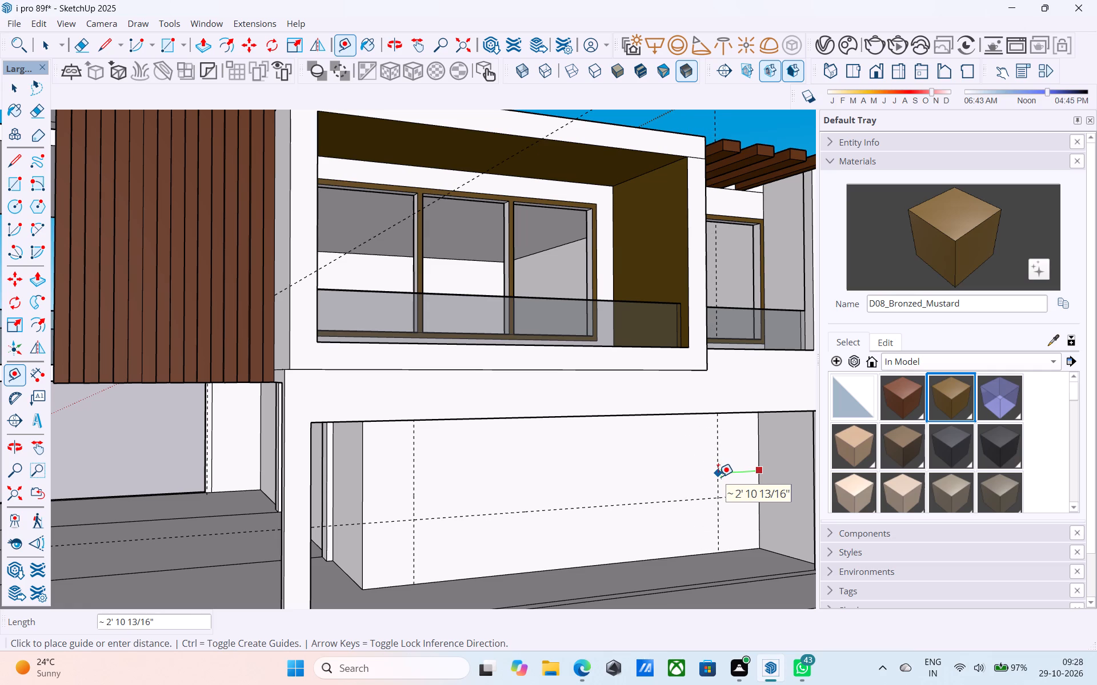
text(2.5')
key(Return)
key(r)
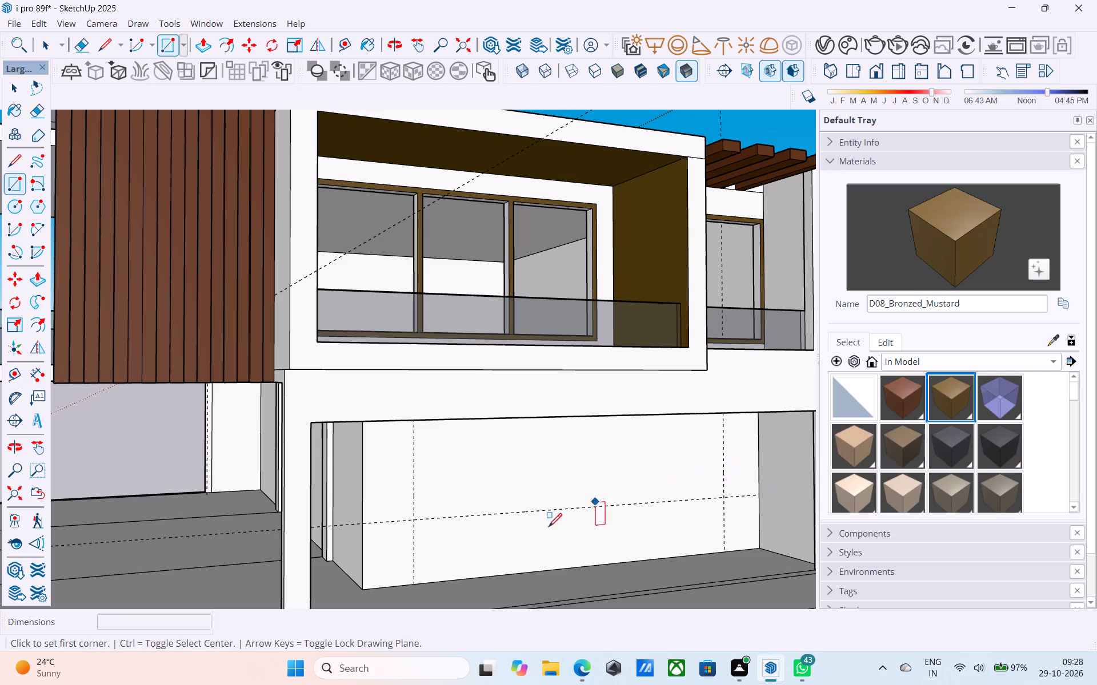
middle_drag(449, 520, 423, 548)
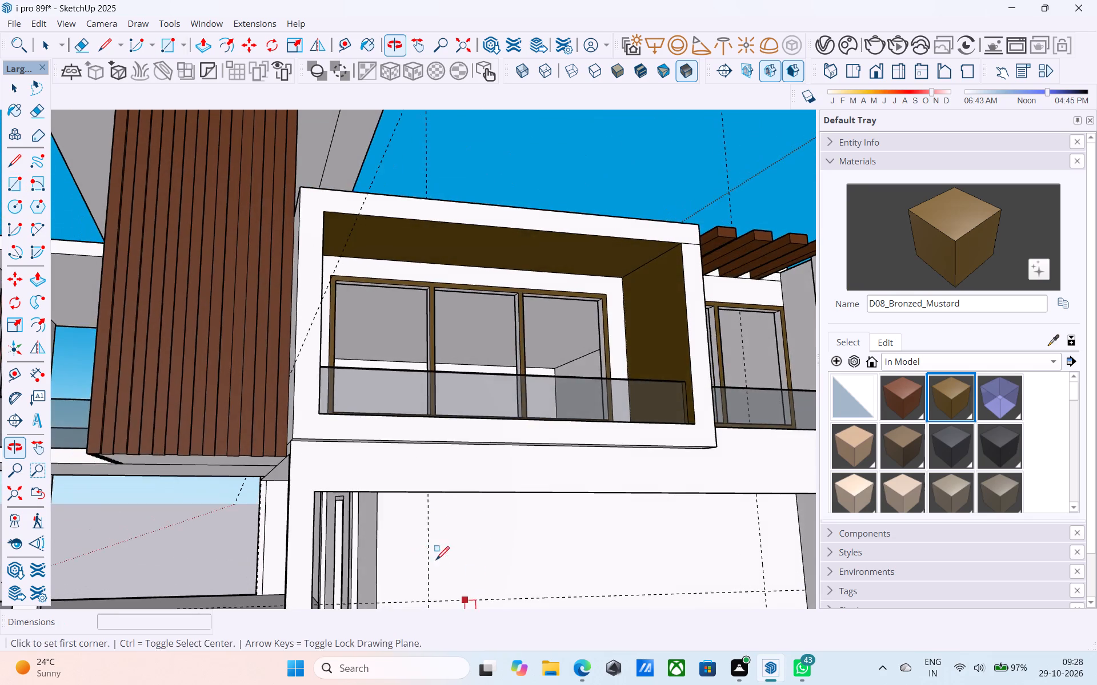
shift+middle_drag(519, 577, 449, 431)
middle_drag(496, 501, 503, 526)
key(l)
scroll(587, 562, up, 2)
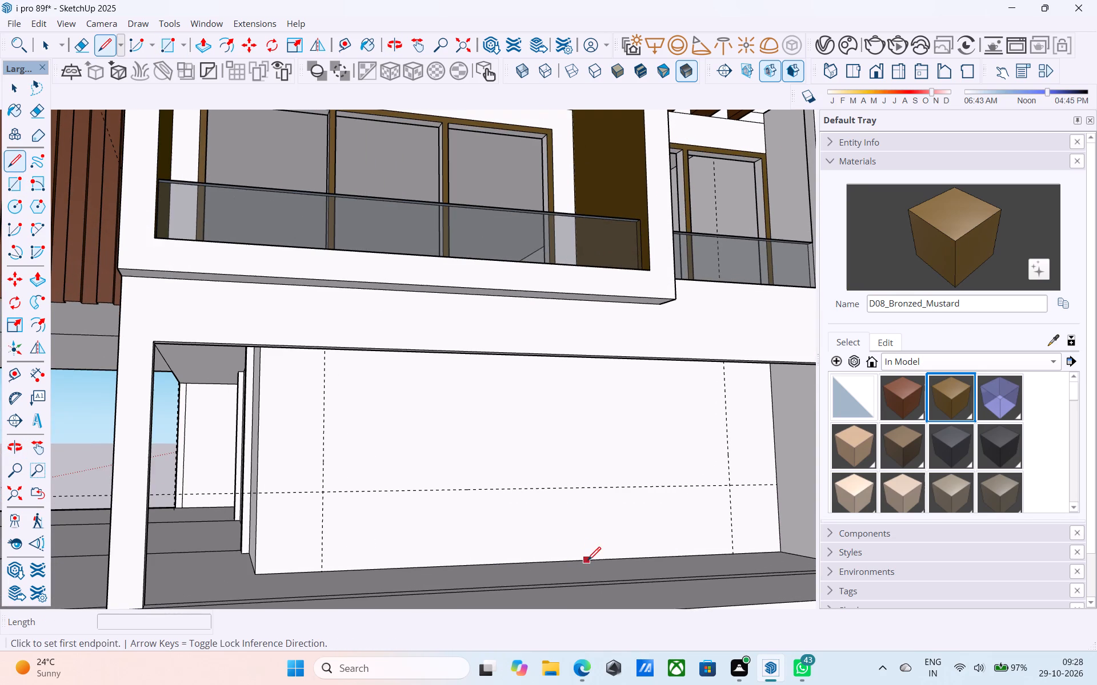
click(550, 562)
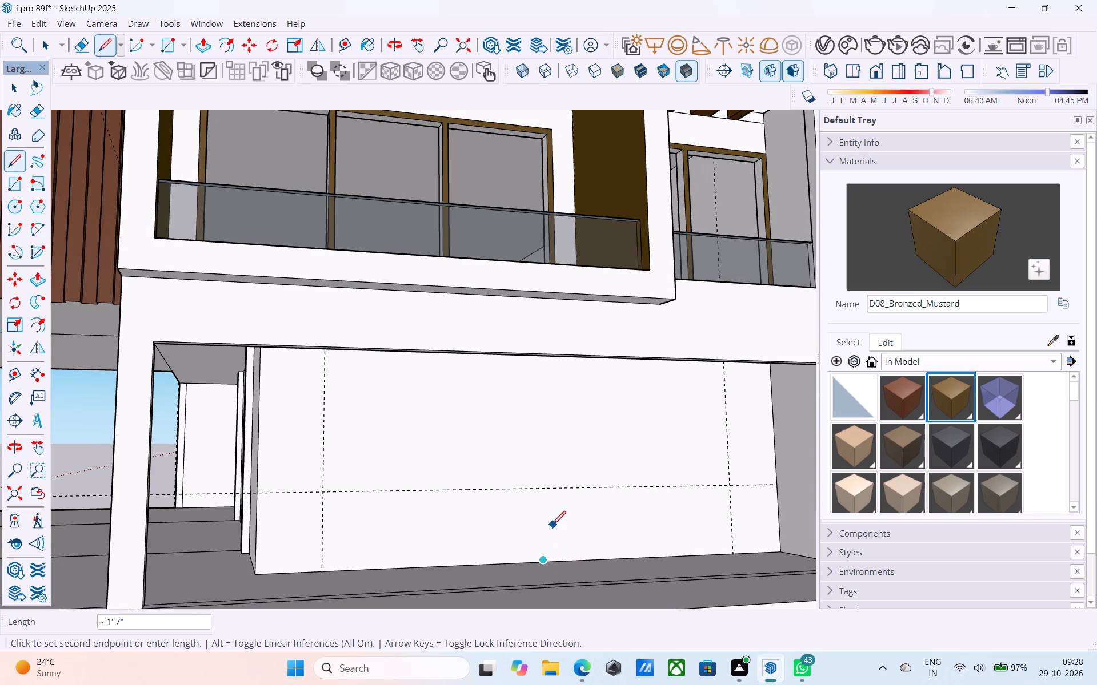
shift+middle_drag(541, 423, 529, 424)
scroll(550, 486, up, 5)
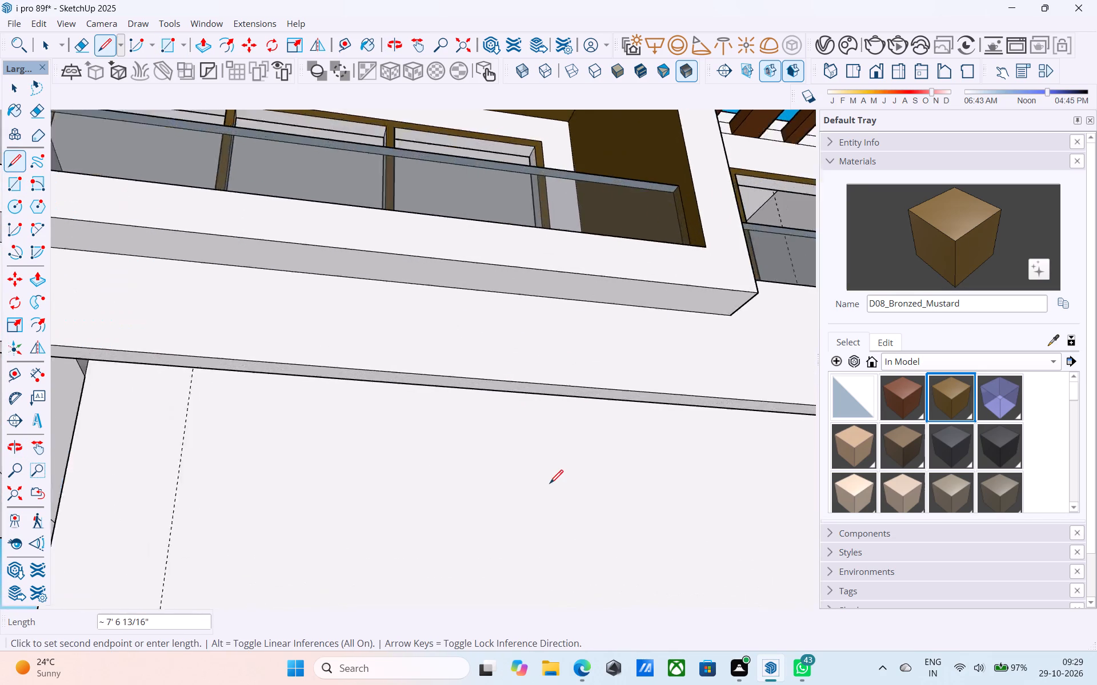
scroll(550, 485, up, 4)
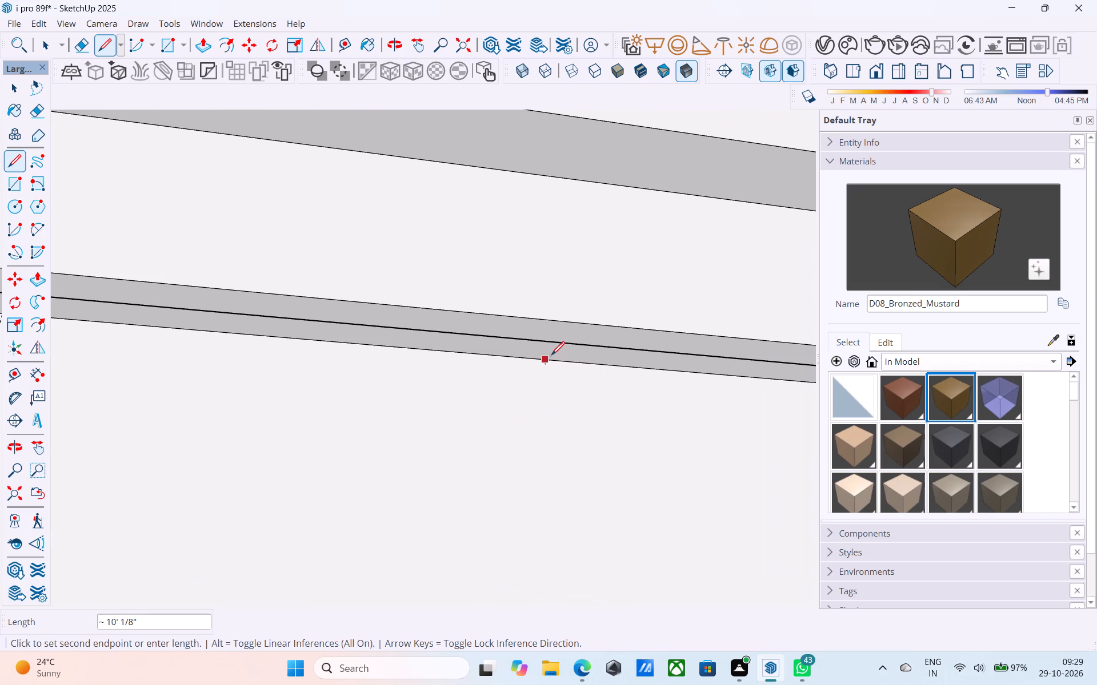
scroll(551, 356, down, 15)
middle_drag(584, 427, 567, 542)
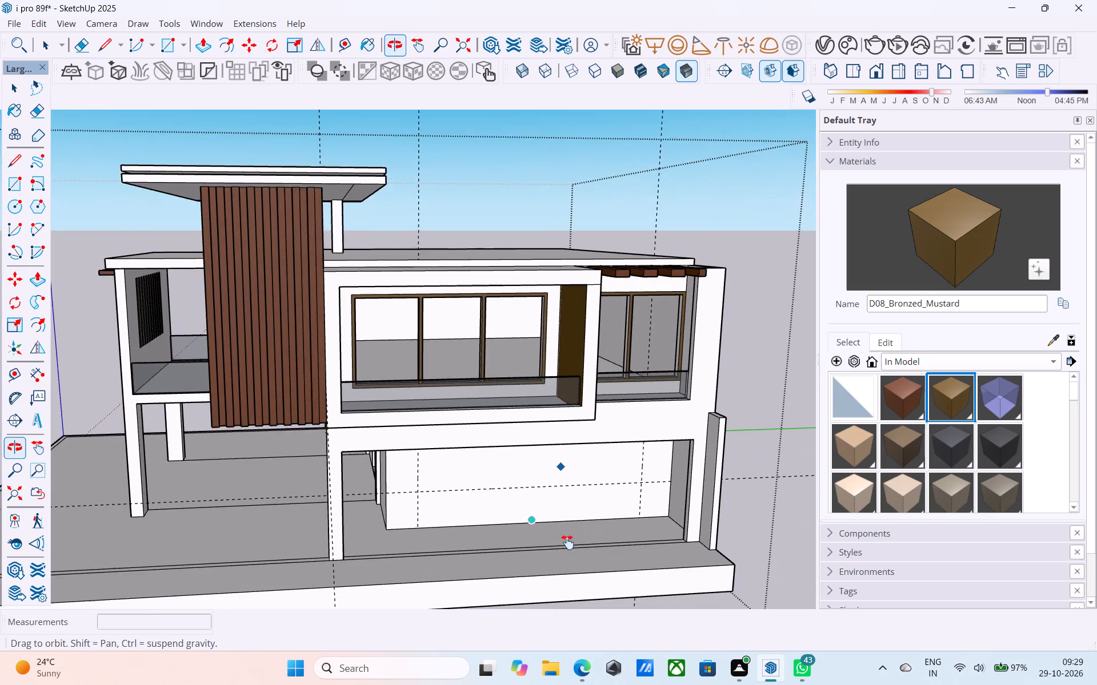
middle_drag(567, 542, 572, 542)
Draw a full-height vertical line from the midpoint of the recessed wall's base to its top edge, dividing the wall in two.
key(l)
scroll(543, 549, up, 8)
scroll(537, 500, up, 4)
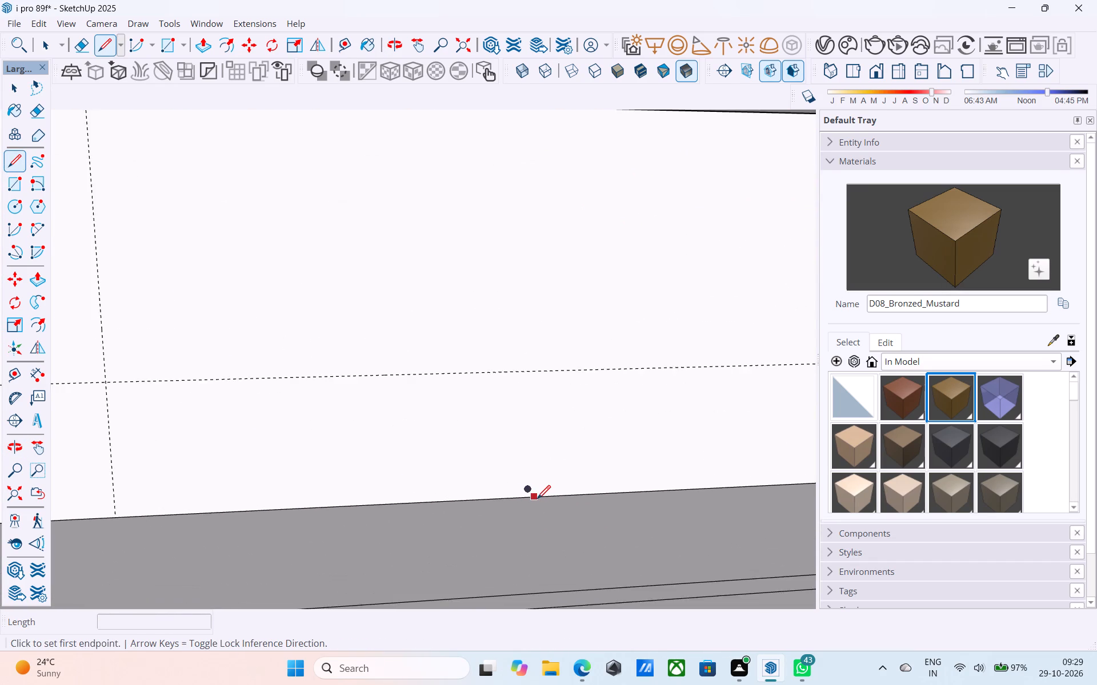
scroll(537, 500, up, 11)
middle_drag(538, 500, 711, 547)
middle_drag(537, 522, 755, 482)
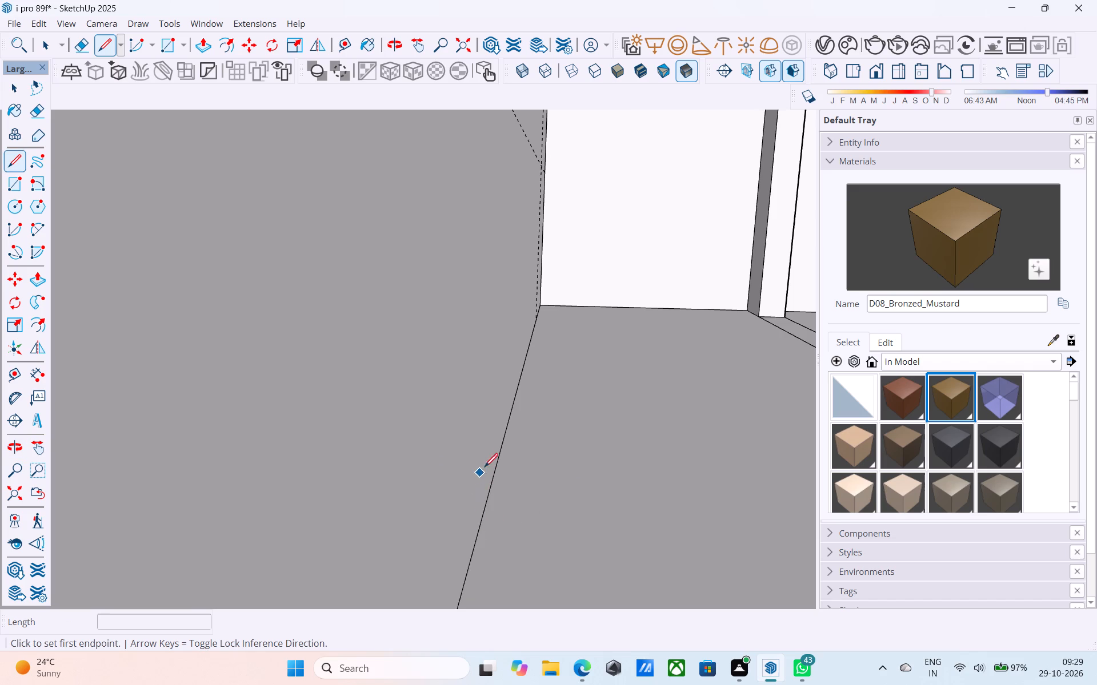
click(495, 475)
scroll(493, 413, down, 2)
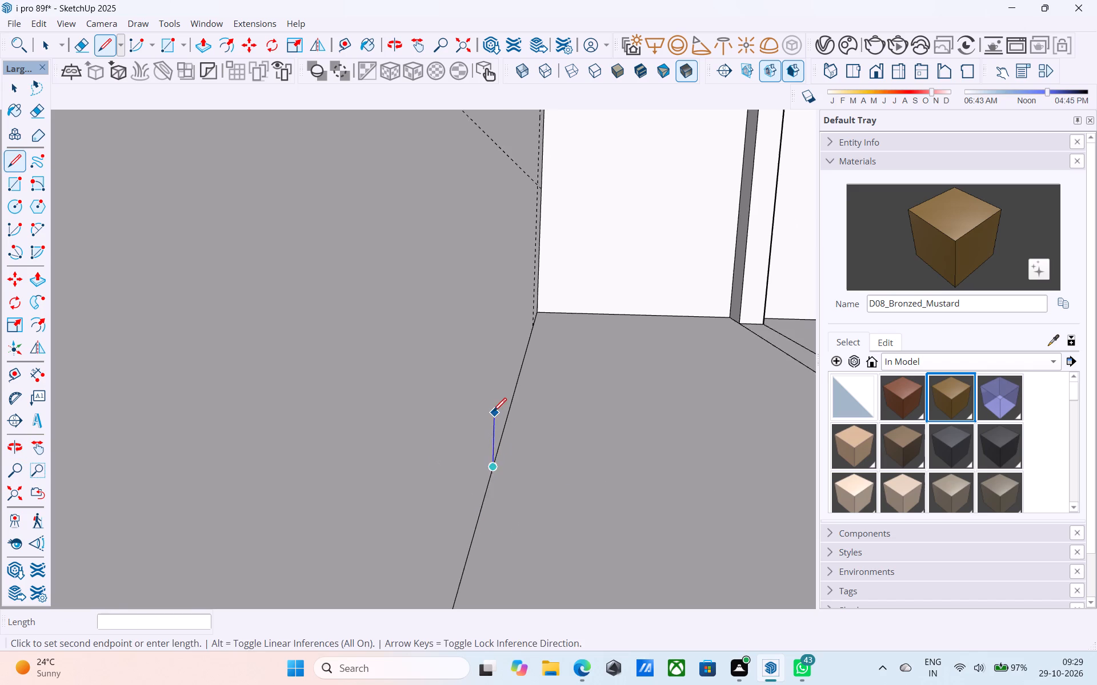
scroll(493, 413, down, 1)
middle_drag(493, 412, 203, 389)
scroll(510, 337, down, 7)
shift+middle_drag(541, 319, 563, 505)
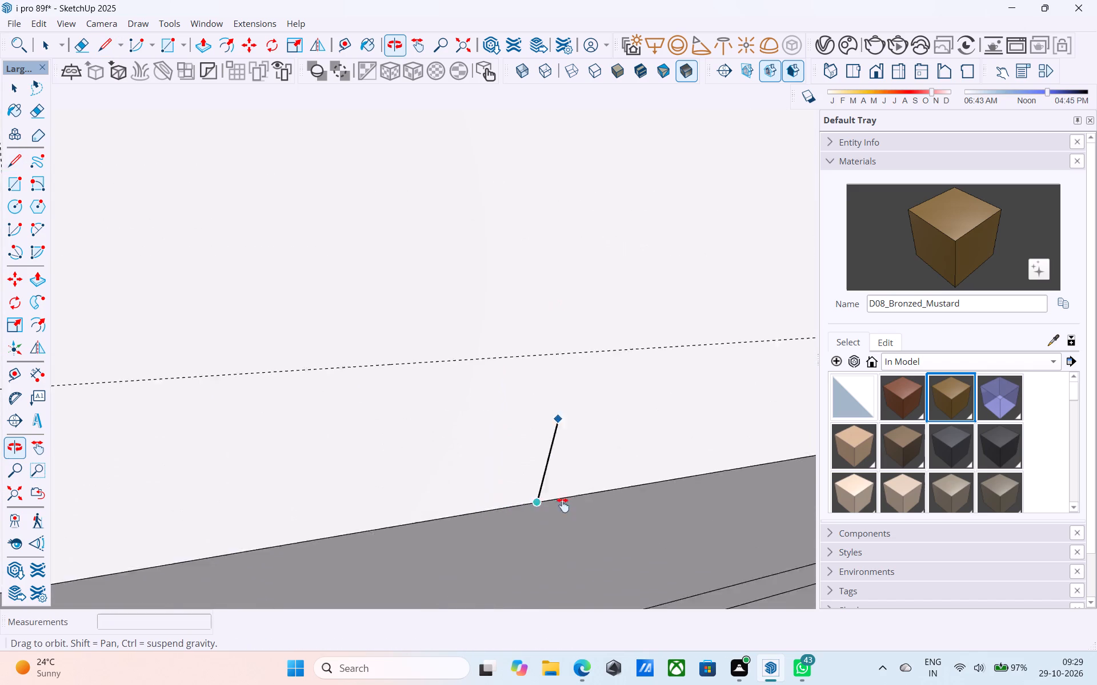
shift+middle_drag(563, 505, 557, 395)
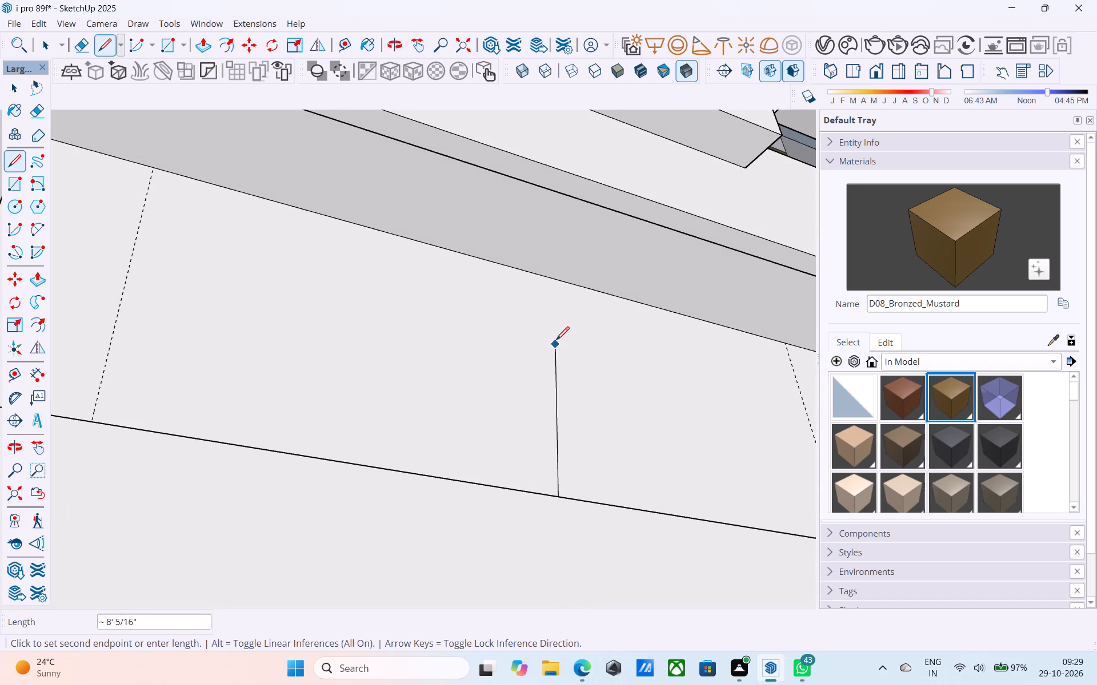
scroll(555, 409, down, 3)
middle_drag(550, 430, 550, 582)
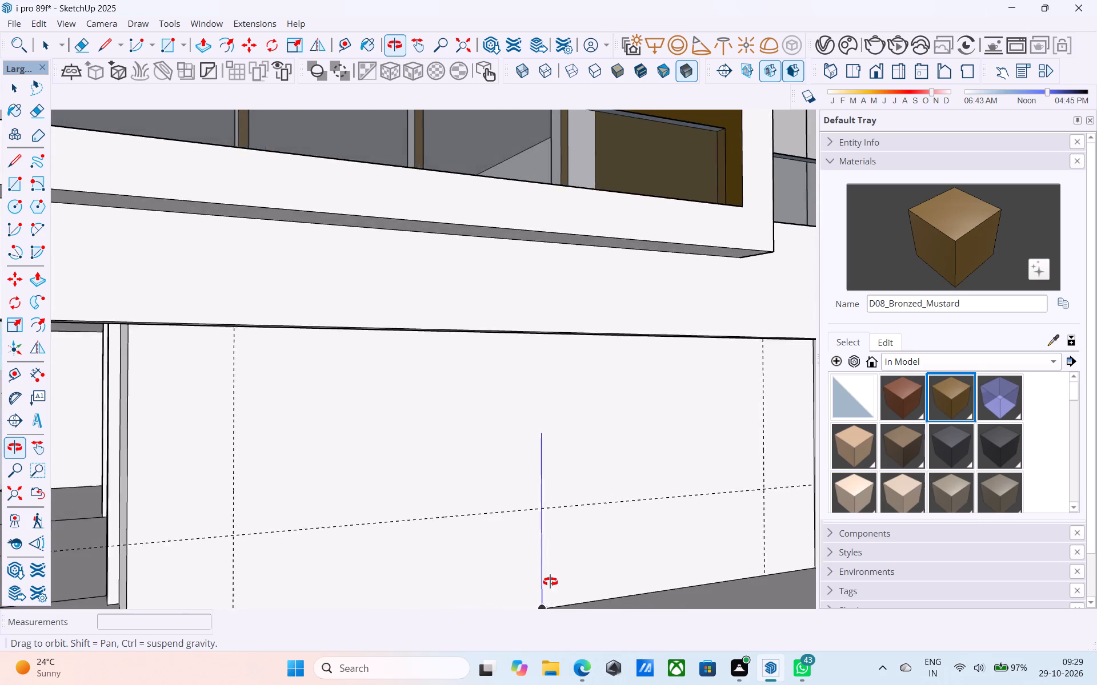
middle_drag(550, 582, 538, 407)
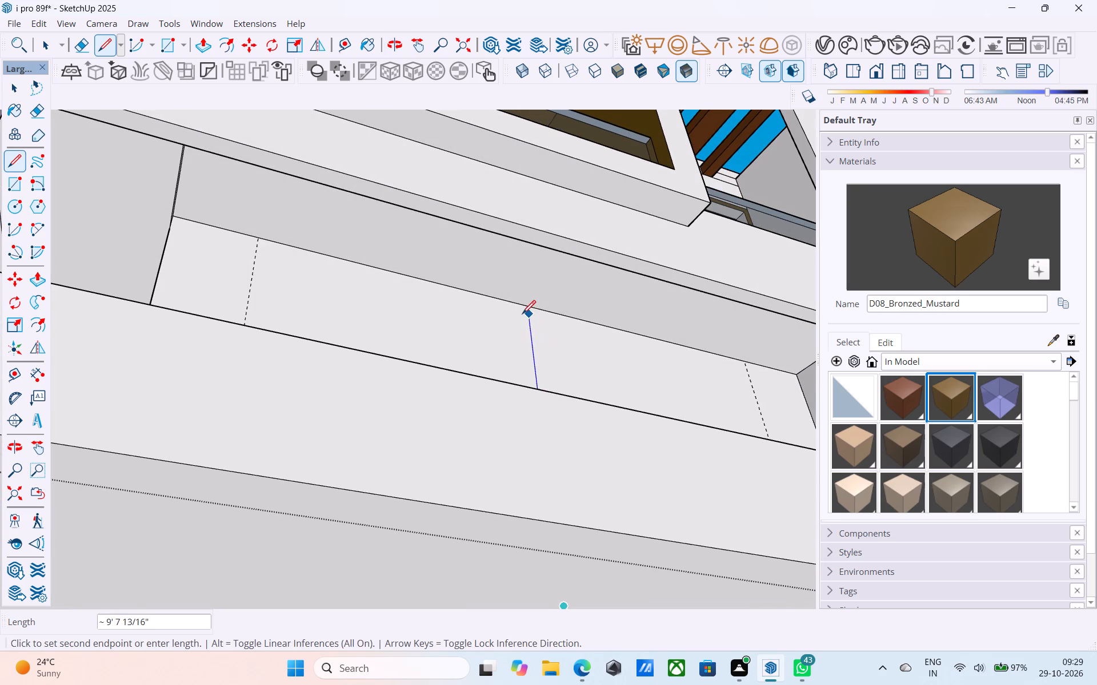
click(521, 306)
scroll(523, 293, down, 3)
middle_drag(523, 292, 498, 473)
key(space)
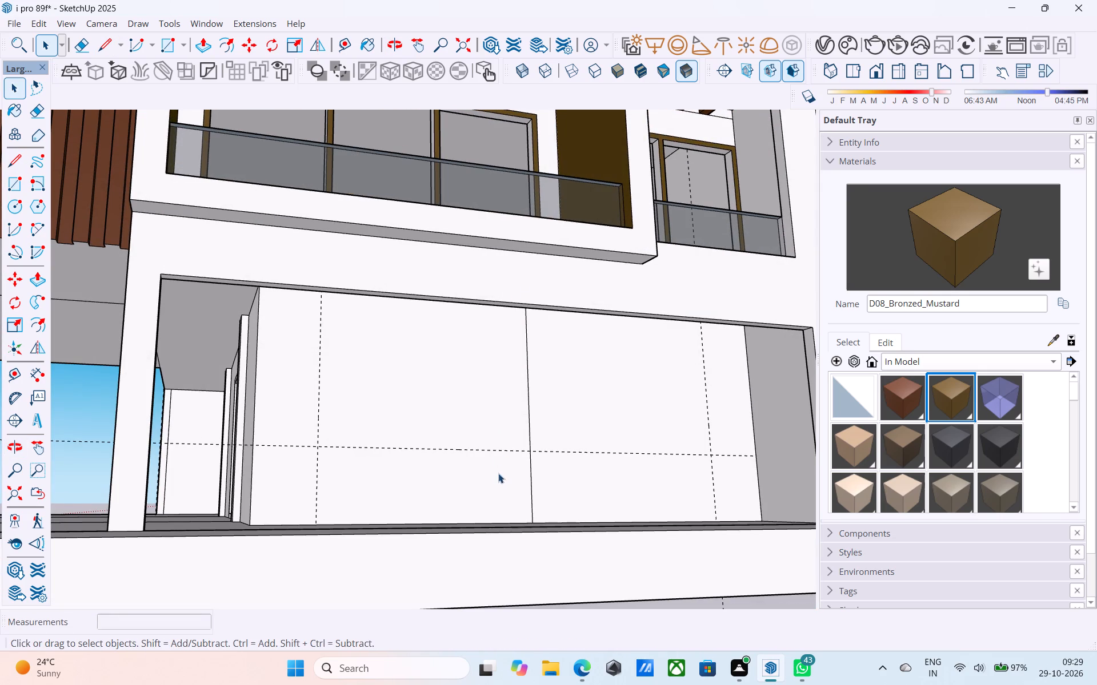
Draw a 6' by 4' window rectangle on the wall's tower-side half, starting at the crossing of the horizontal and tower-side vertical guides.
middle_drag(498, 473, 488, 552)
middle_drag(459, 472, 450, 553)
scroll(399, 495, down, 3)
middle_drag(354, 499, 349, 495)
scroll(349, 495, up, 4)
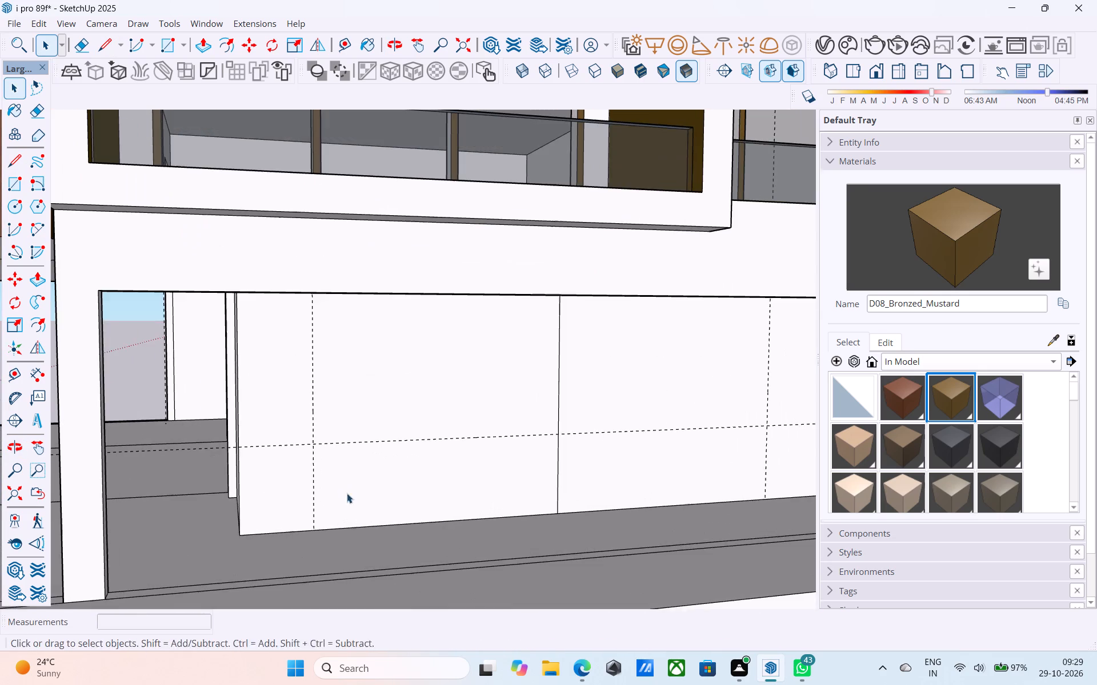
key(r)
scroll(287, 454, up, 4)
click(330, 440)
scroll(457, 350, down, 3)
shift+middle_drag(452, 353, 367, 419)
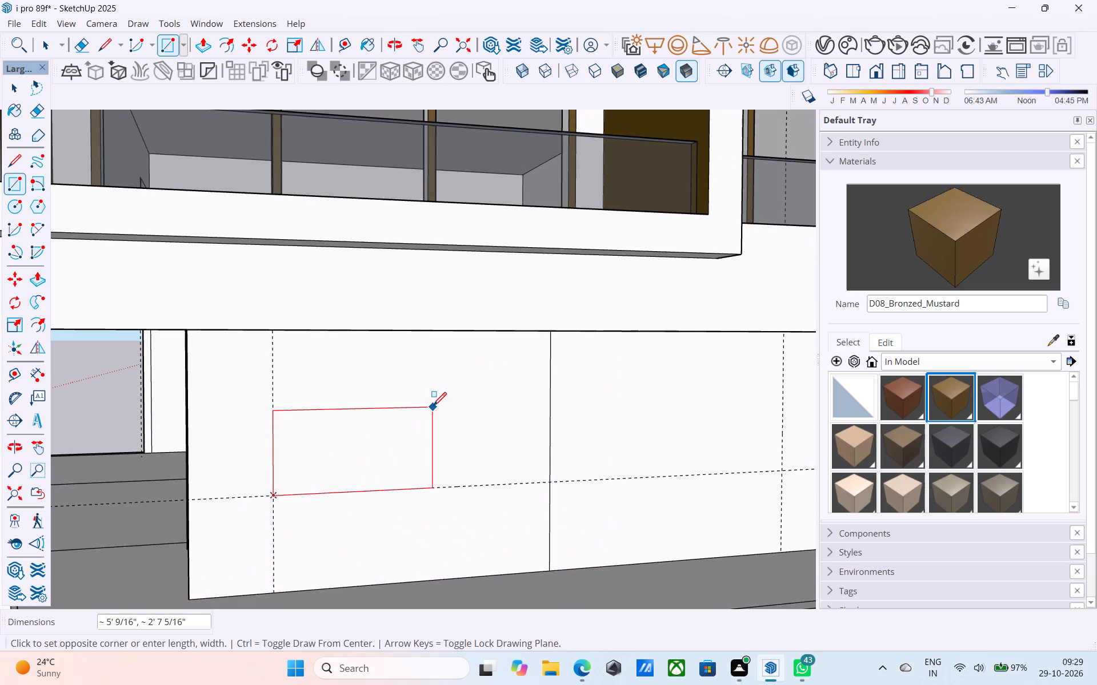
text(6',4')
key(Return)
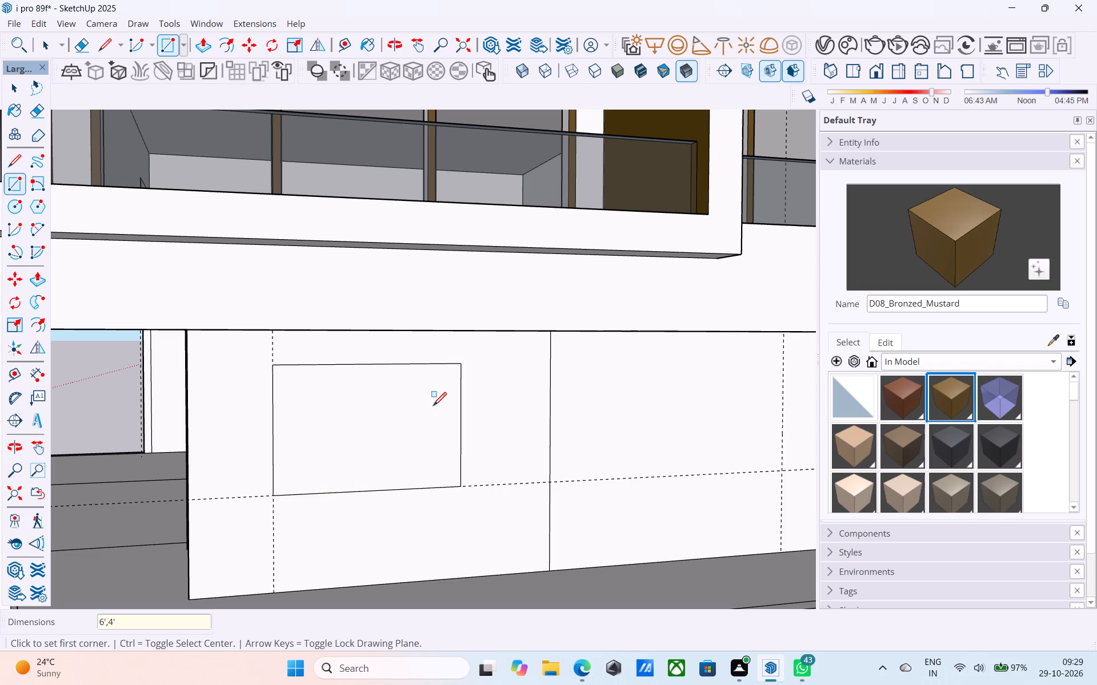
key(space)
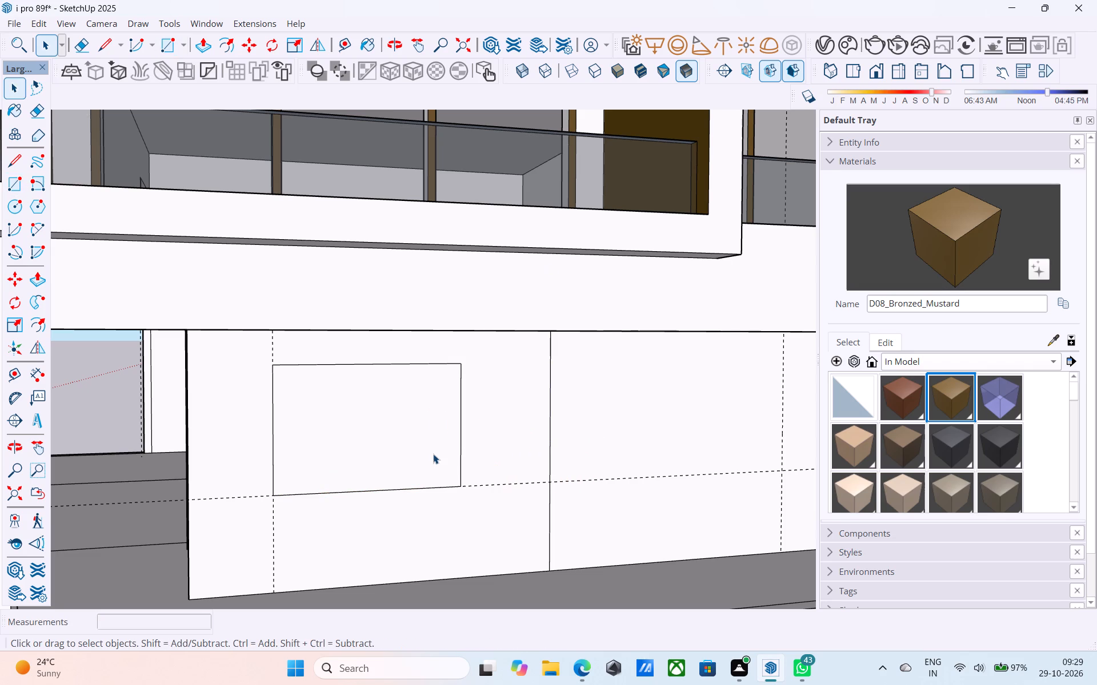
Copy the window rectangle onto the wall's other half, with its lower outer corner at the crossing of the horizontal and far vertical guides.
click(433, 454)
key(m)
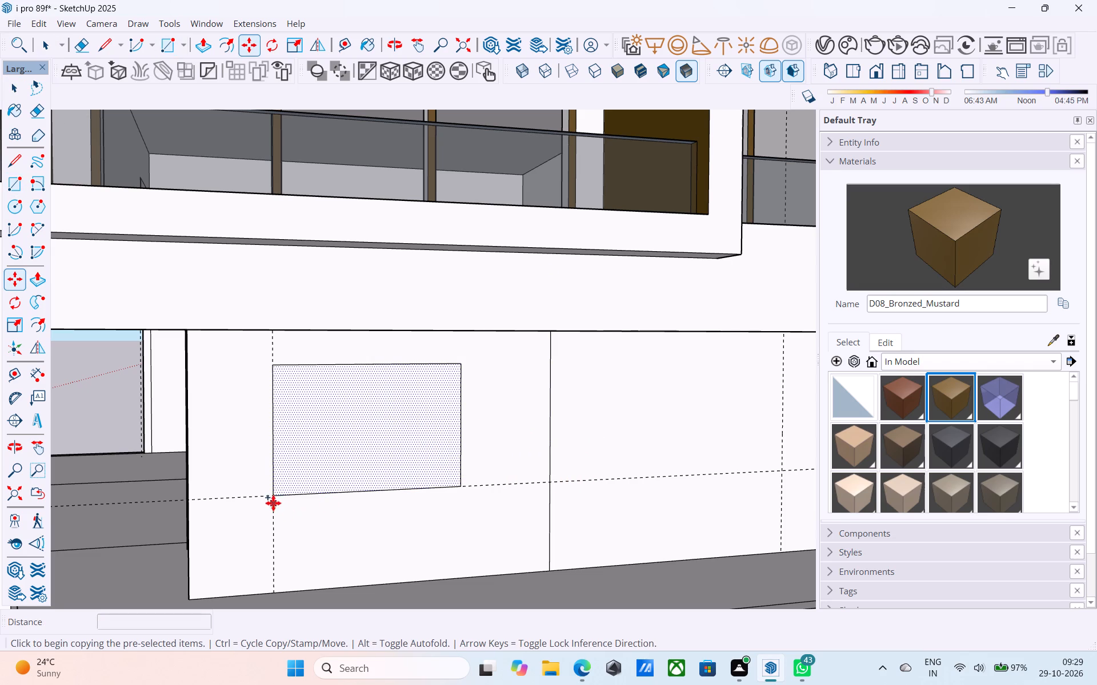
click(273, 496)
scroll(595, 470, down, 2)
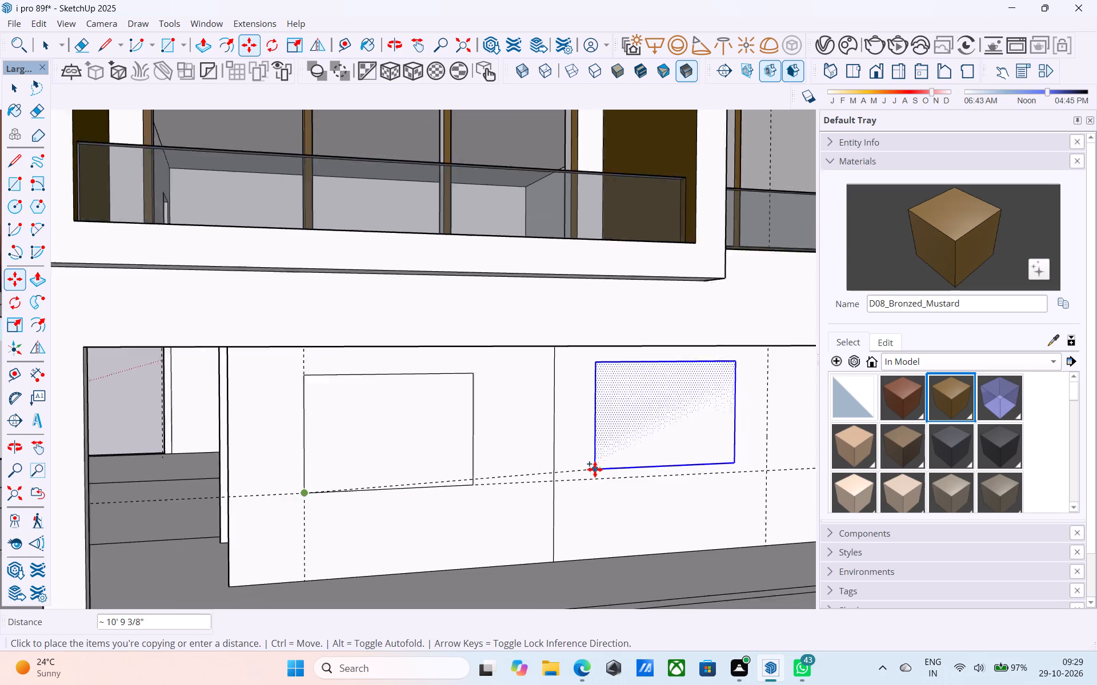
shift+middle_drag(595, 469, 378, 468)
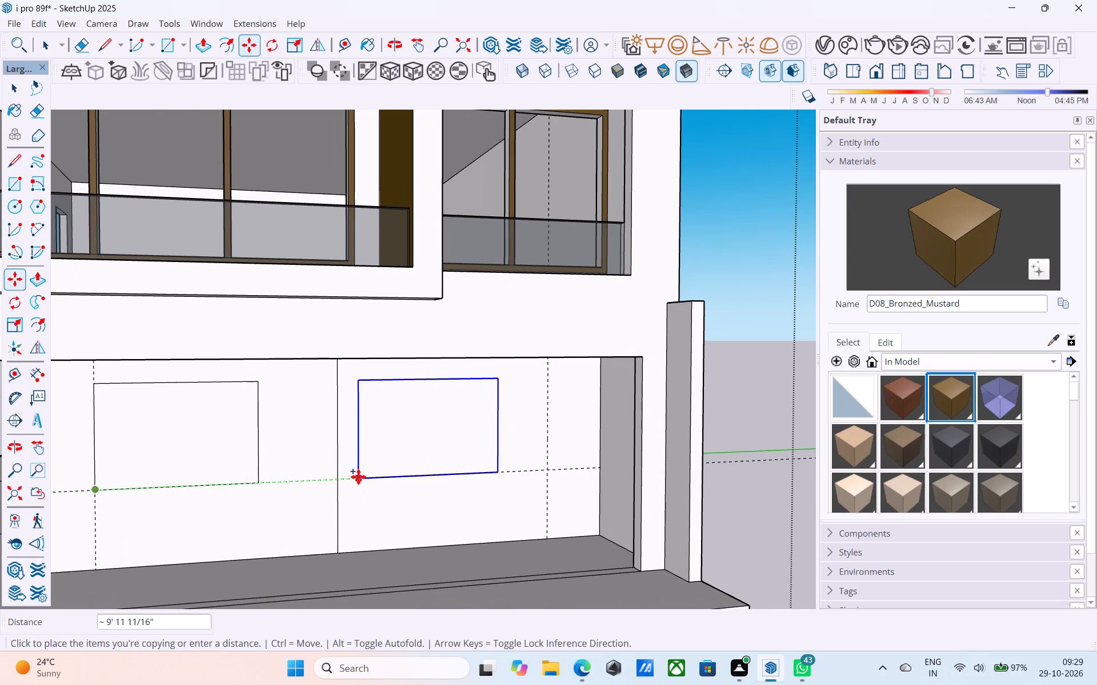
click(358, 477)
click(497, 469)
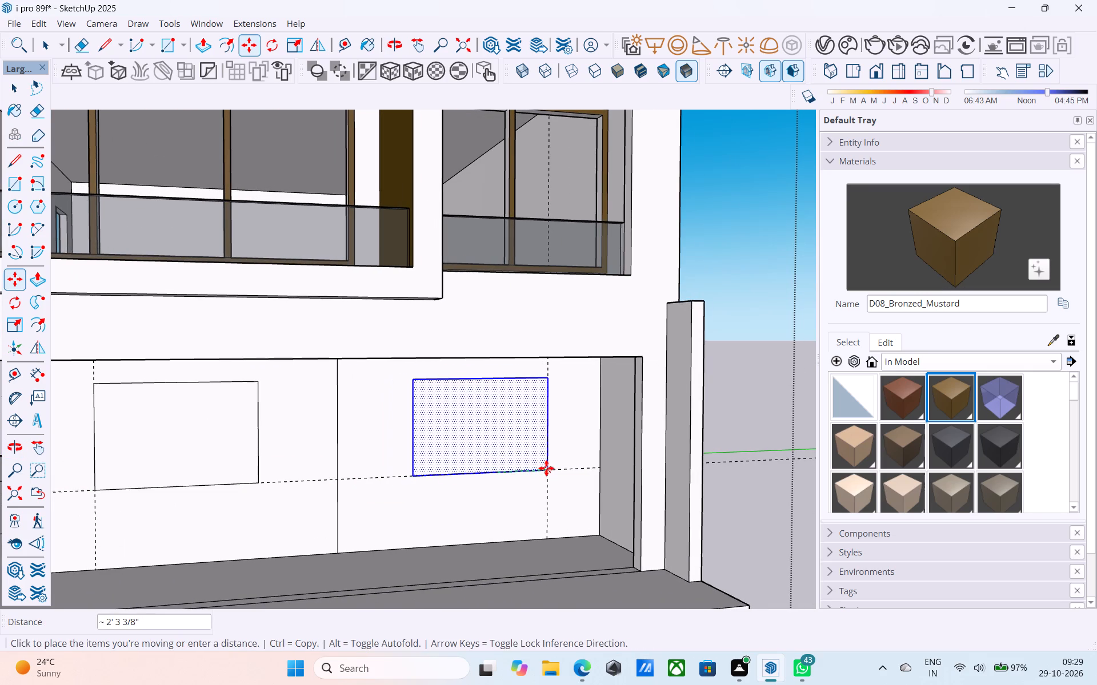
click(546, 468)
scroll(547, 468, down, 4)
scroll(282, 441, up, 3)
Offset the outlines of both window rectangles inward by 3" to form their frames.
key(space)
click(282, 441)
scroll(283, 441, up, 2)
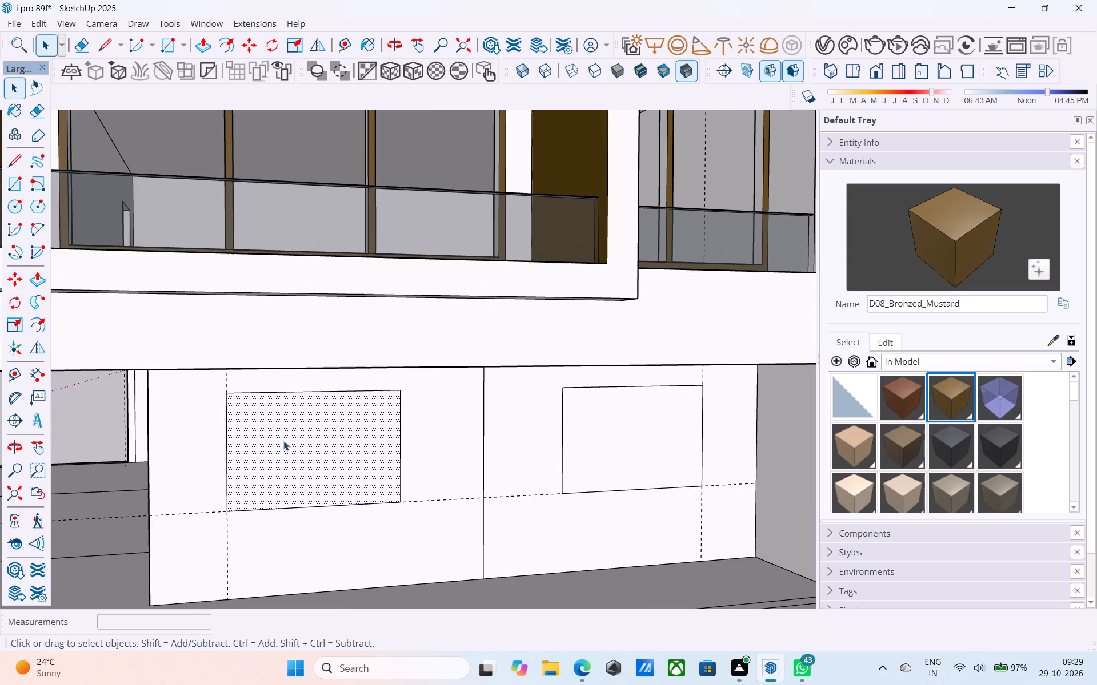
key(f)
click(283, 441)
text(3")
key(Return)
key(space)
click(625, 450)
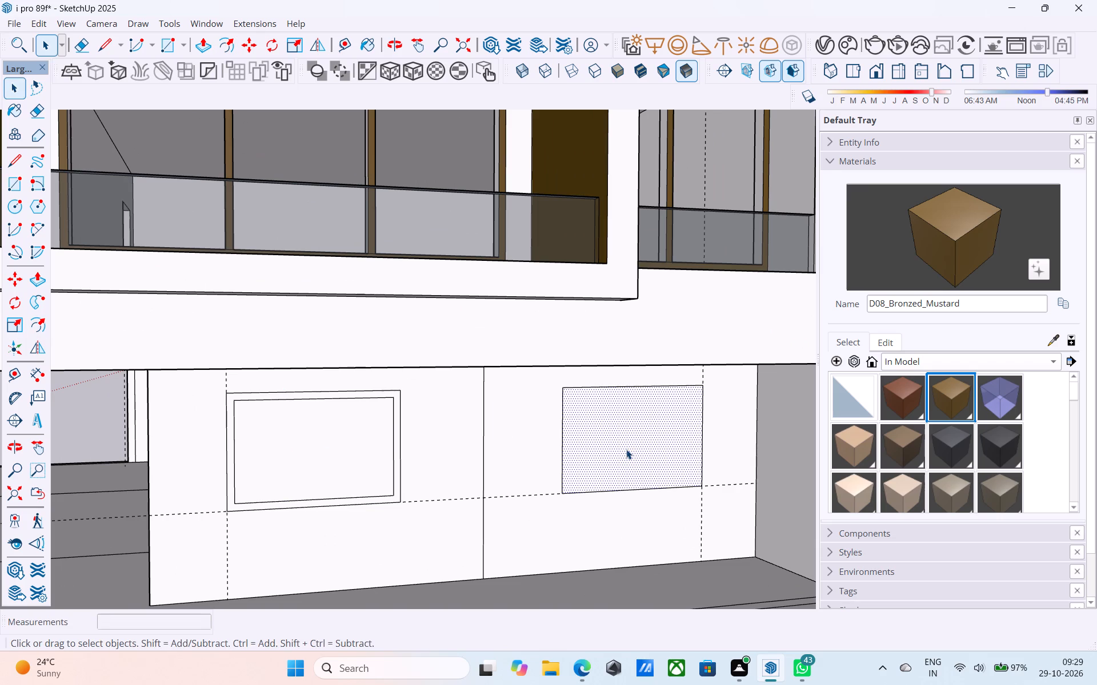
key(f)
click(626, 449)
text(3")
key(Return)
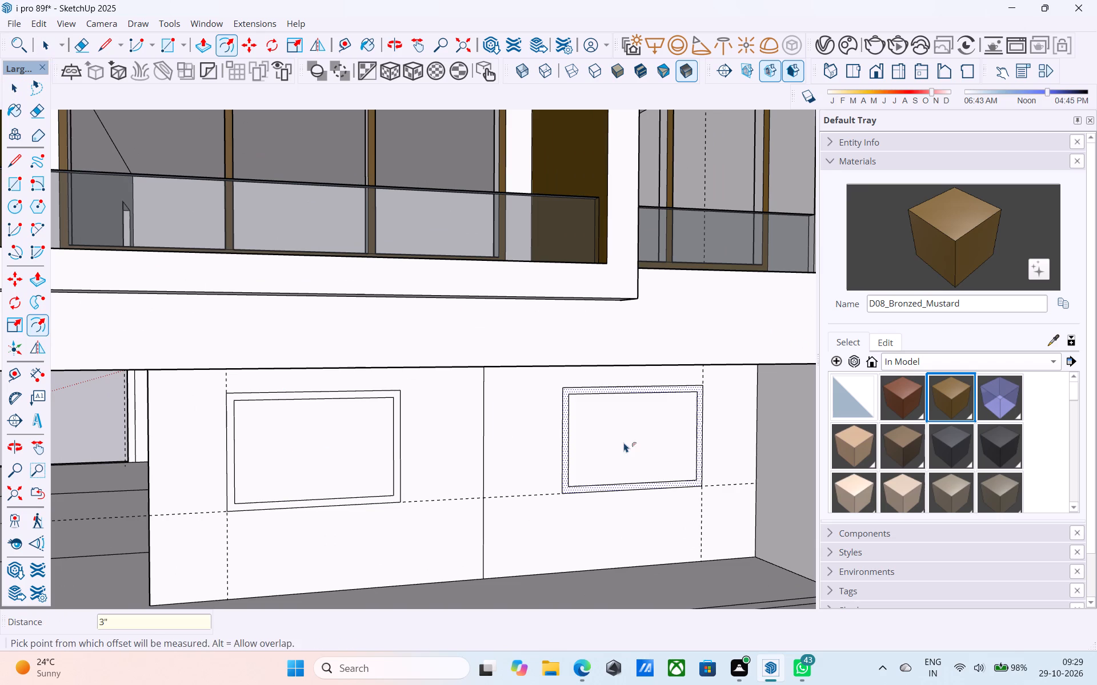
key(space)
Push the inner panels of both windows back through the wall by the same depth to cut the openings.
middle_drag(313, 421, 434, 413)
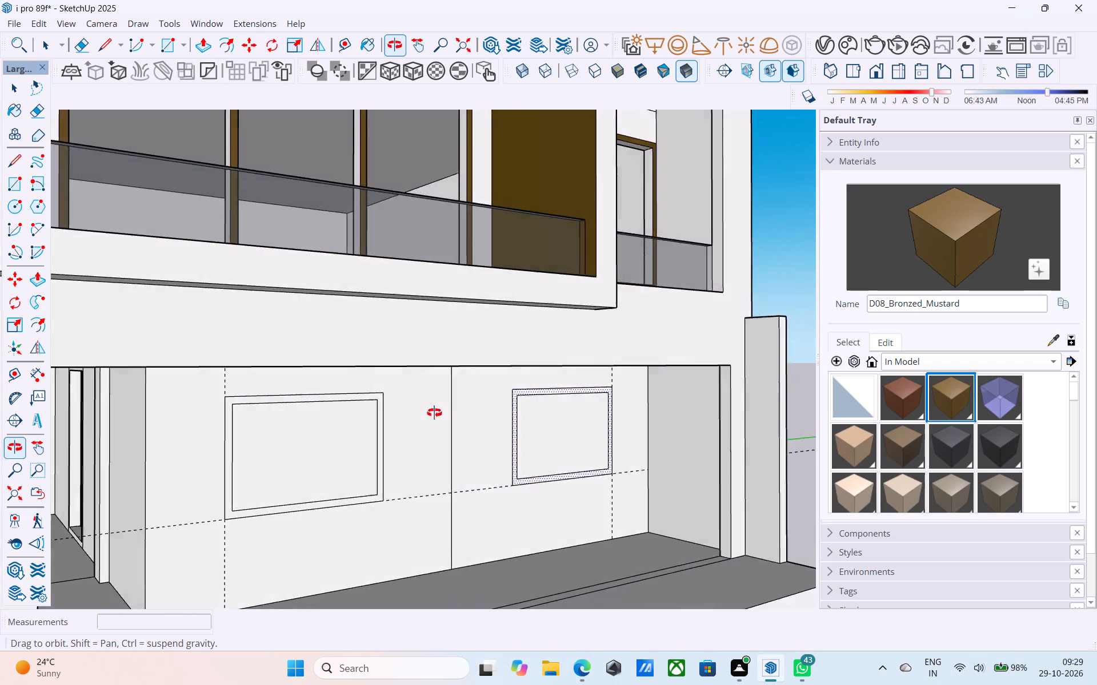
middle_drag(434, 413, 318, 355)
shift+middle_drag(429, 449, 408, 377)
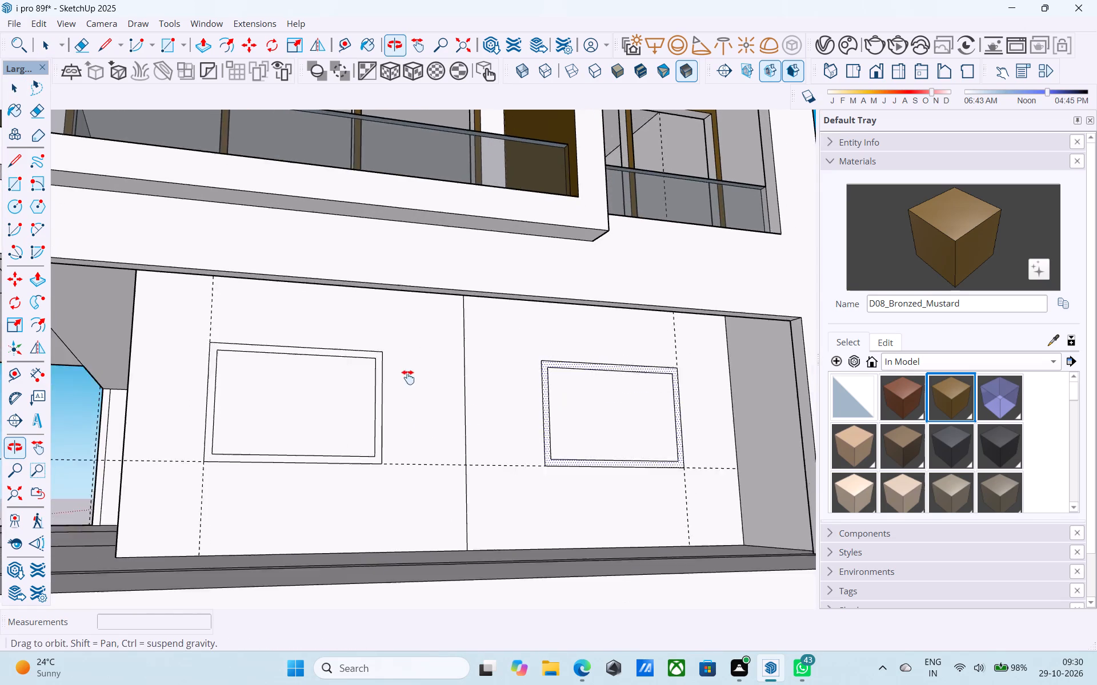
shift+middle_drag(408, 377, 415, 390)
scroll(450, 467, up, 3)
scroll(450, 467, down, 3)
middle_drag(441, 470, 508, 530)
click(307, 470)
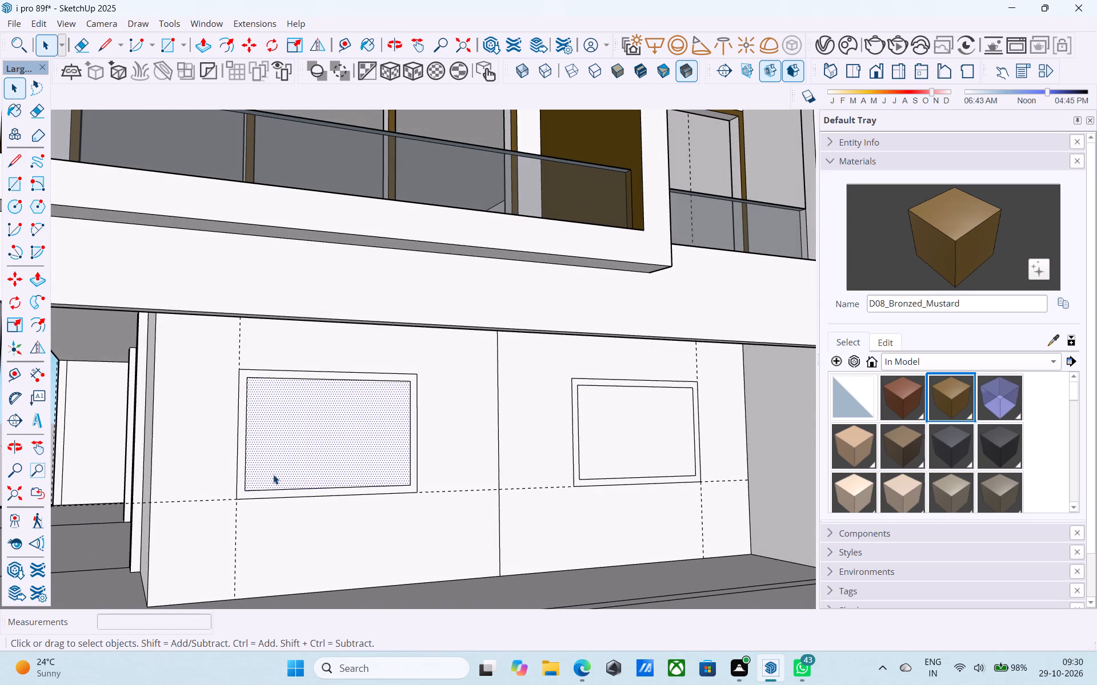
scroll(312, 429, up, 2)
key(p)
click(312, 429)
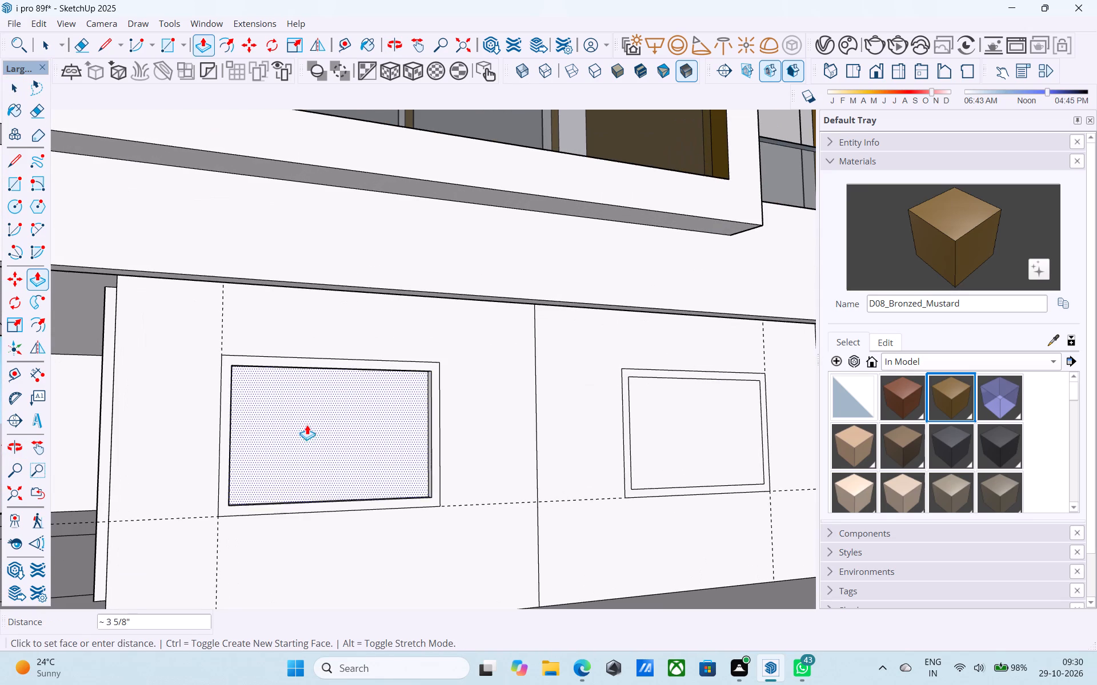
click(299, 420)
double_click(674, 410)
scroll(668, 410, down, 5)
key(space)
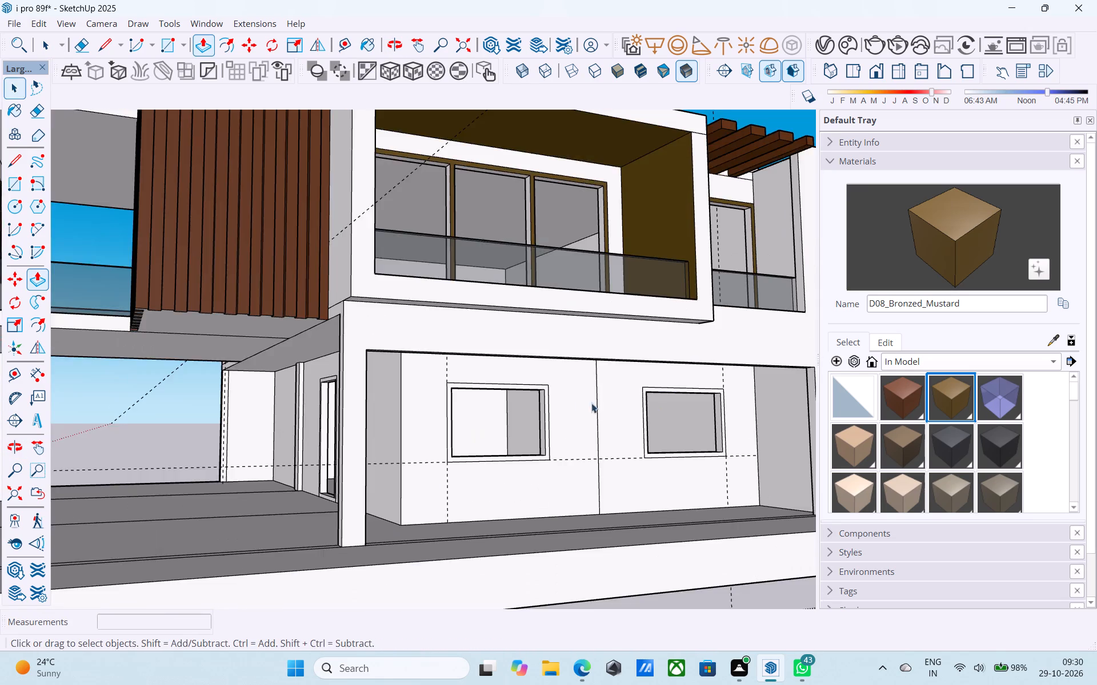
Browse the Patterns material collection for a finish for the ground-floor doorway wall beneath the slatted upper storey.
middle_drag(578, 403, 670, 404)
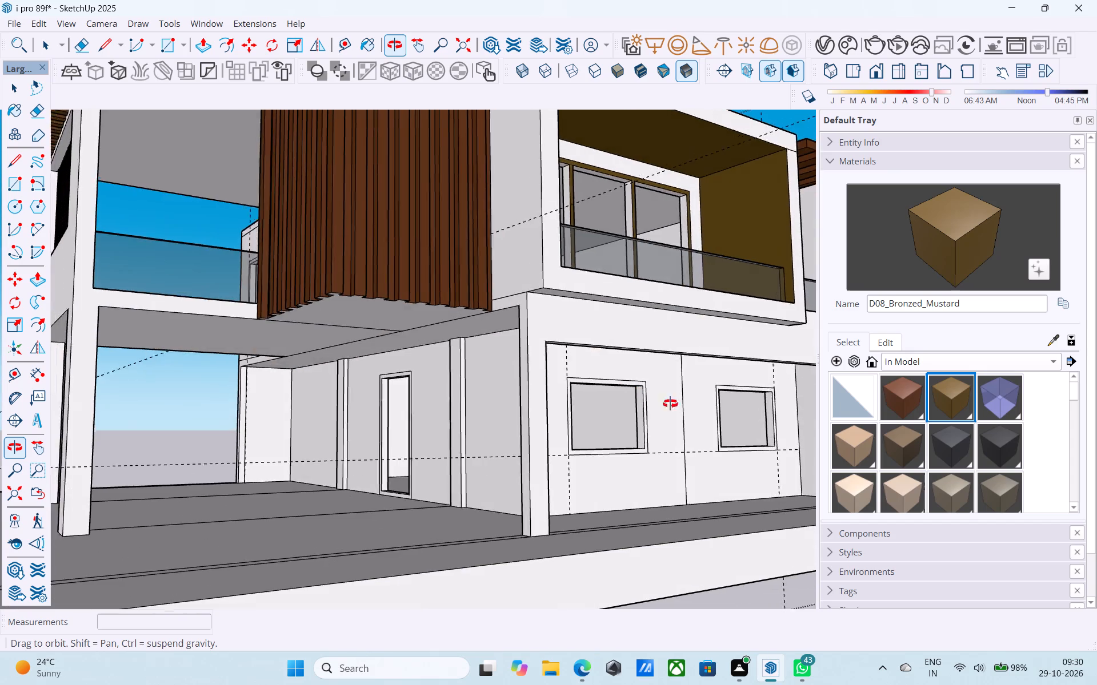
middle_drag(670, 404, 831, 401)
scroll(752, 406, down, 1)
middle_drag(743, 405, 711, 399)
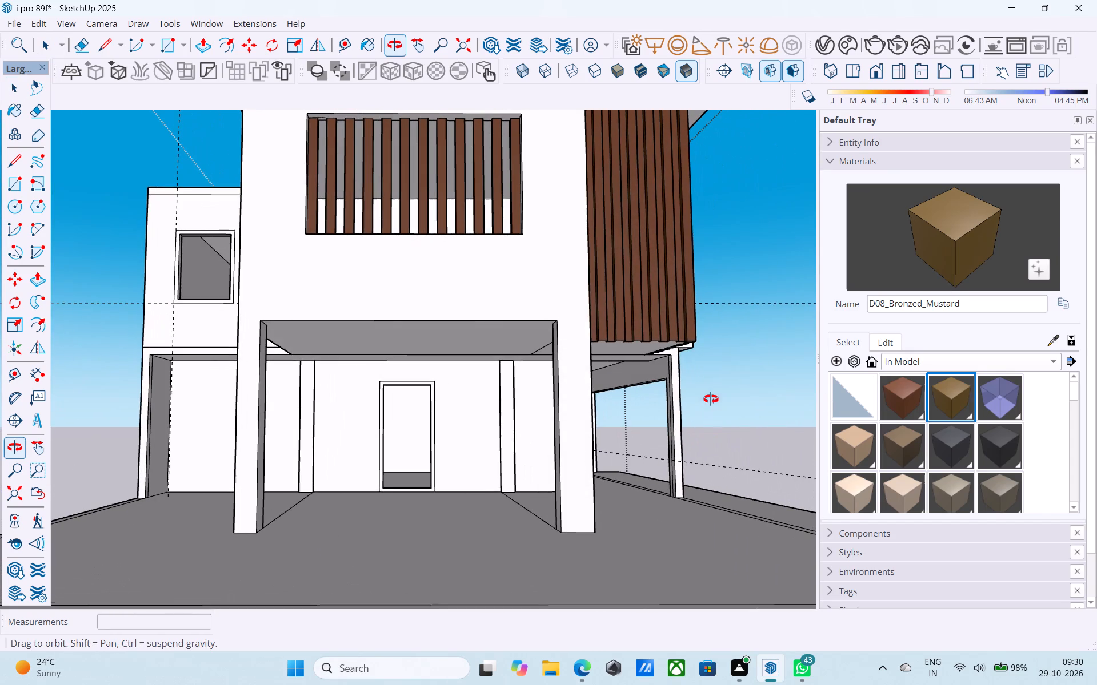
middle_drag(711, 399, 711, 400)
click(905, 362)
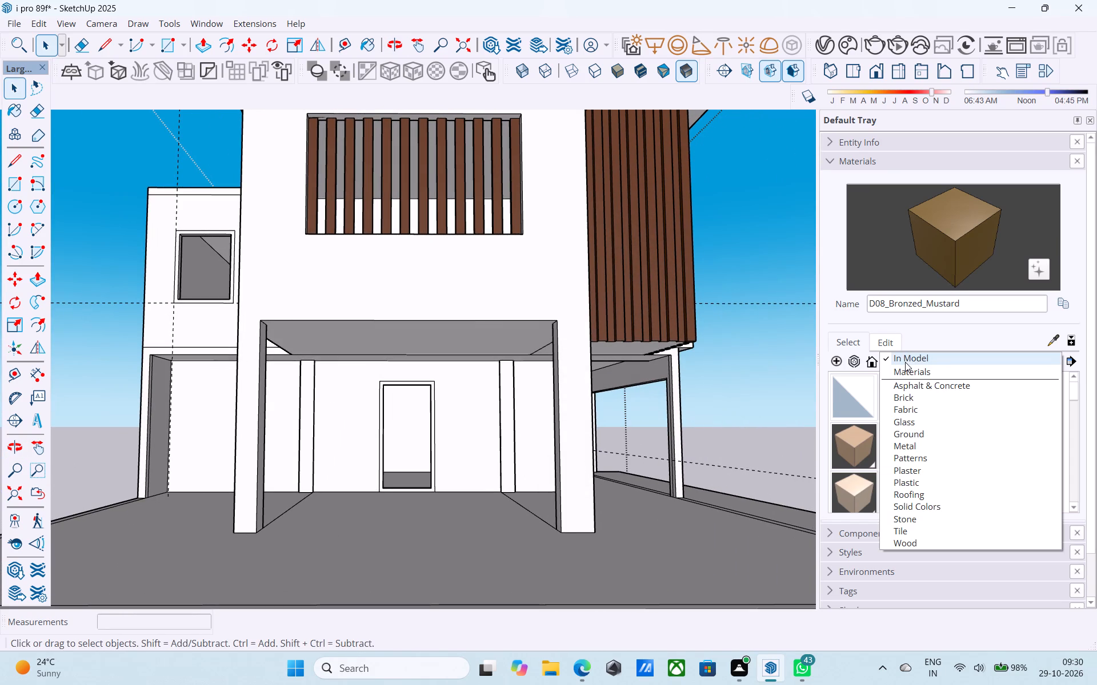
click(927, 456)
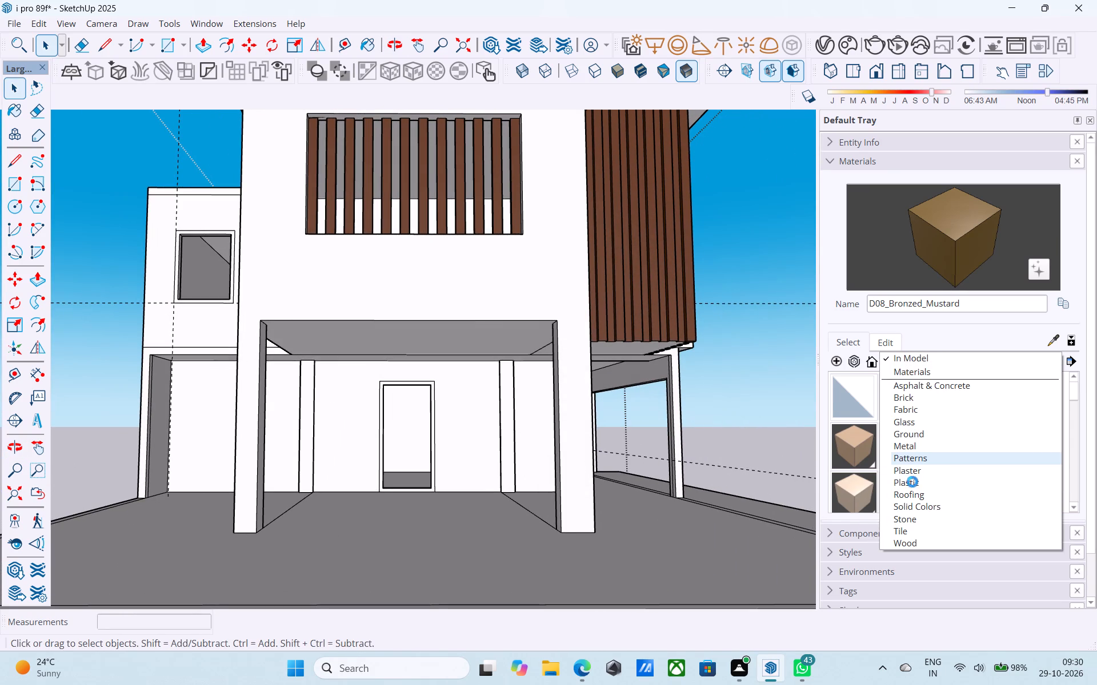
scroll(896, 433, down, 17)
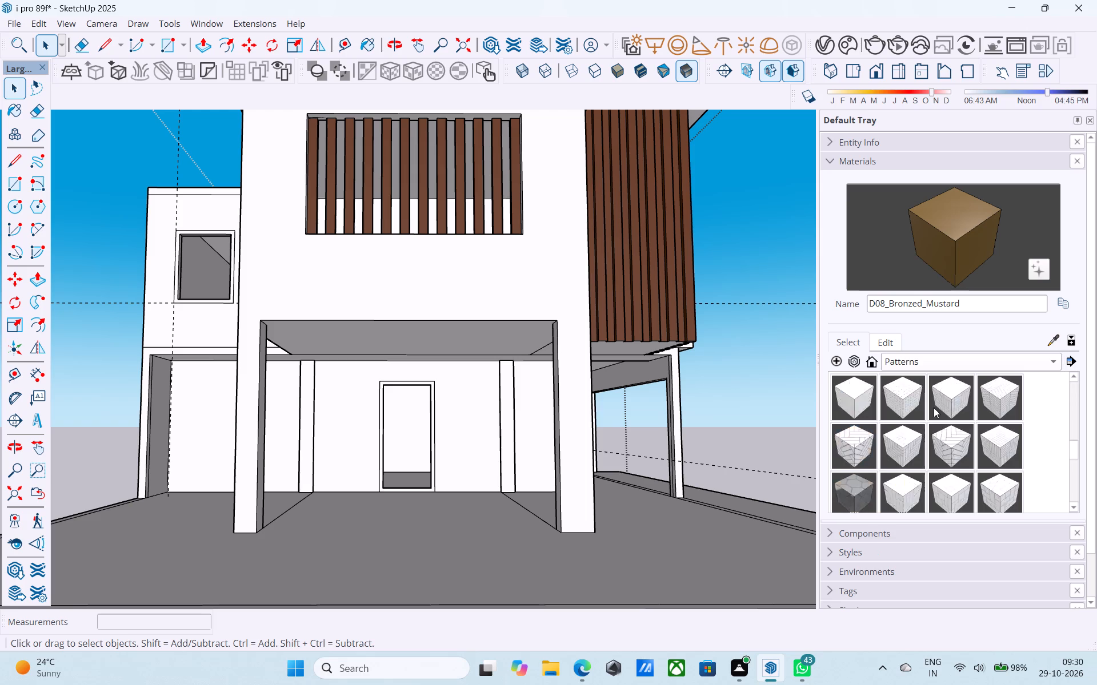
scroll(934, 408, down, 4)
scroll(932, 409, up, 4)
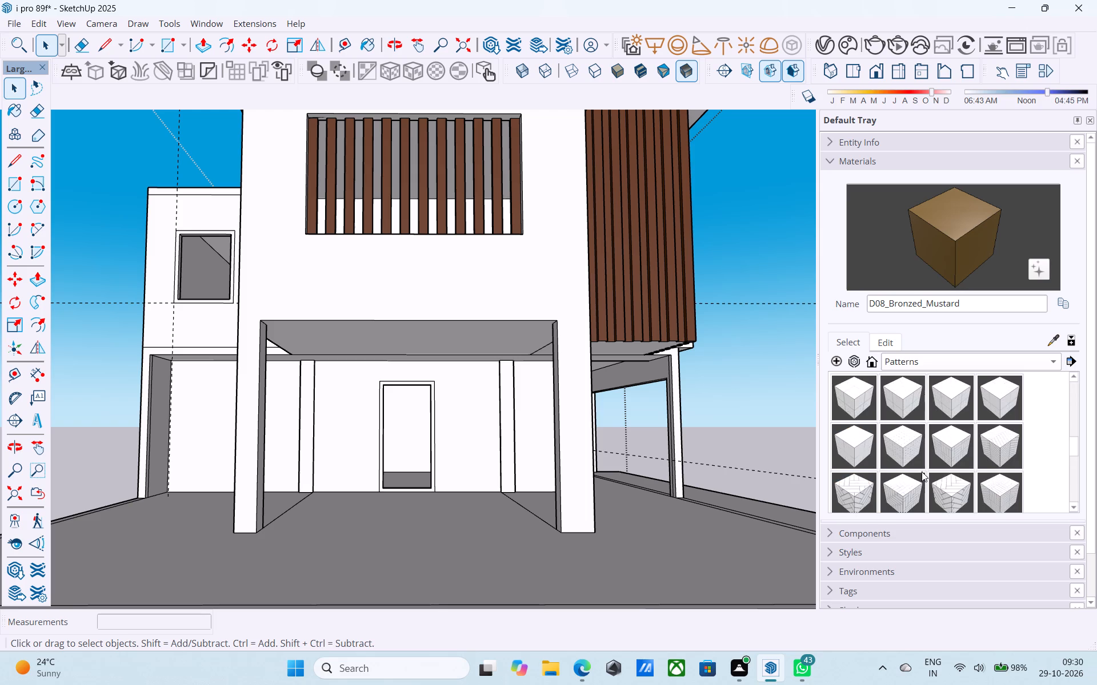
scroll(921, 472, up, 2)
scroll(922, 472, down, 1)
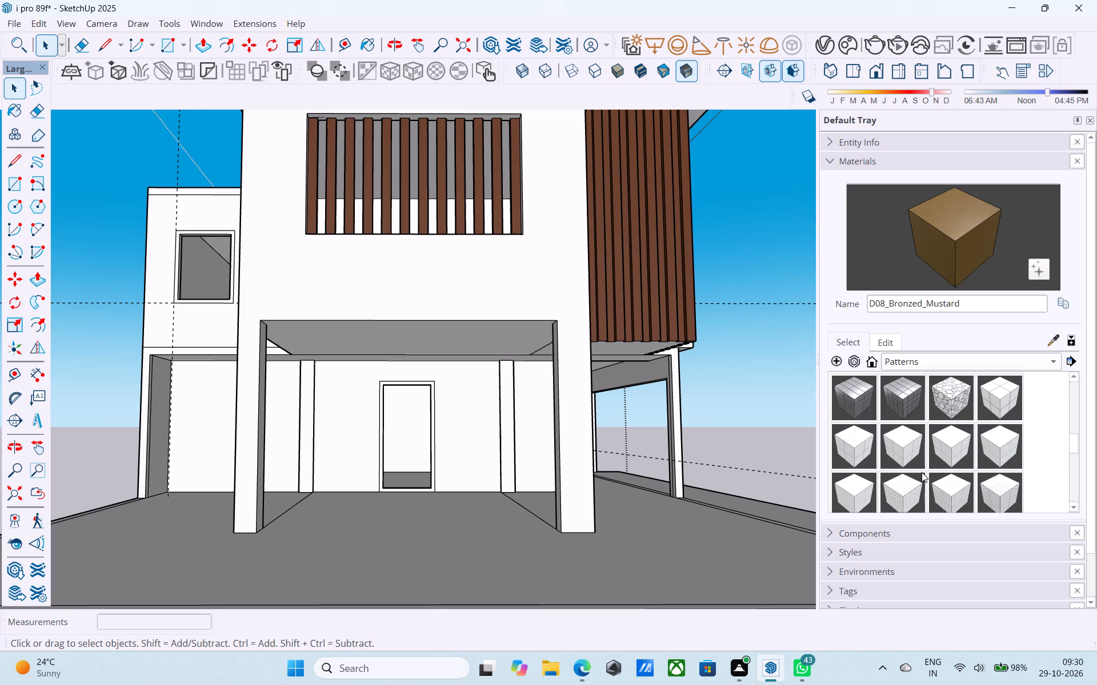
scroll(922, 472, up, 3)
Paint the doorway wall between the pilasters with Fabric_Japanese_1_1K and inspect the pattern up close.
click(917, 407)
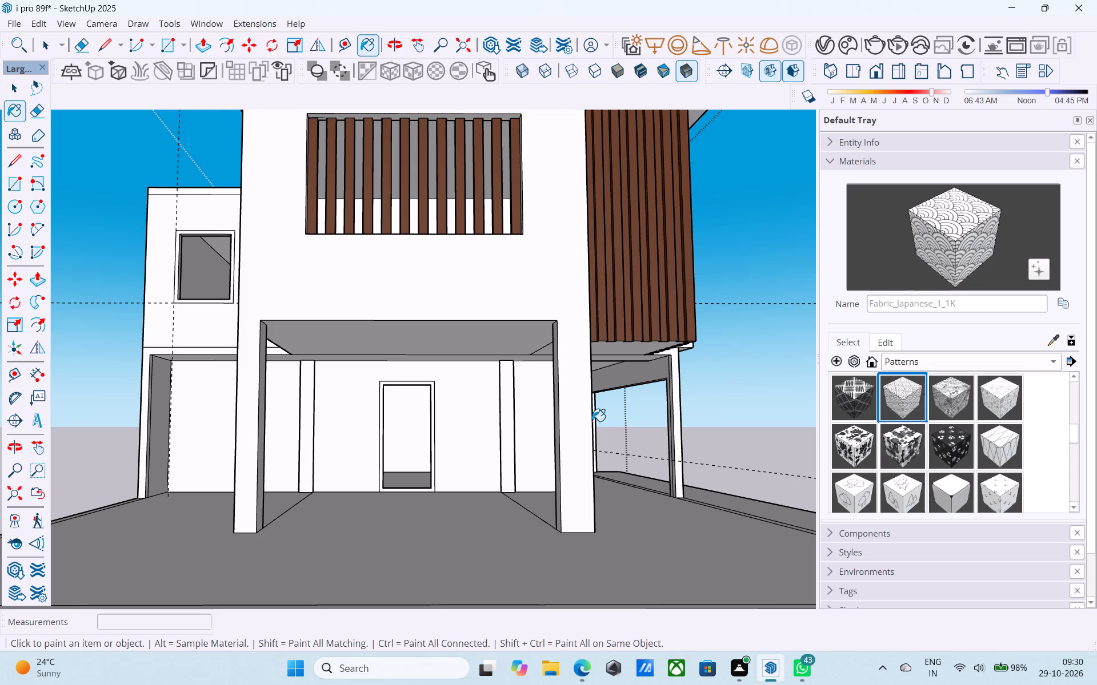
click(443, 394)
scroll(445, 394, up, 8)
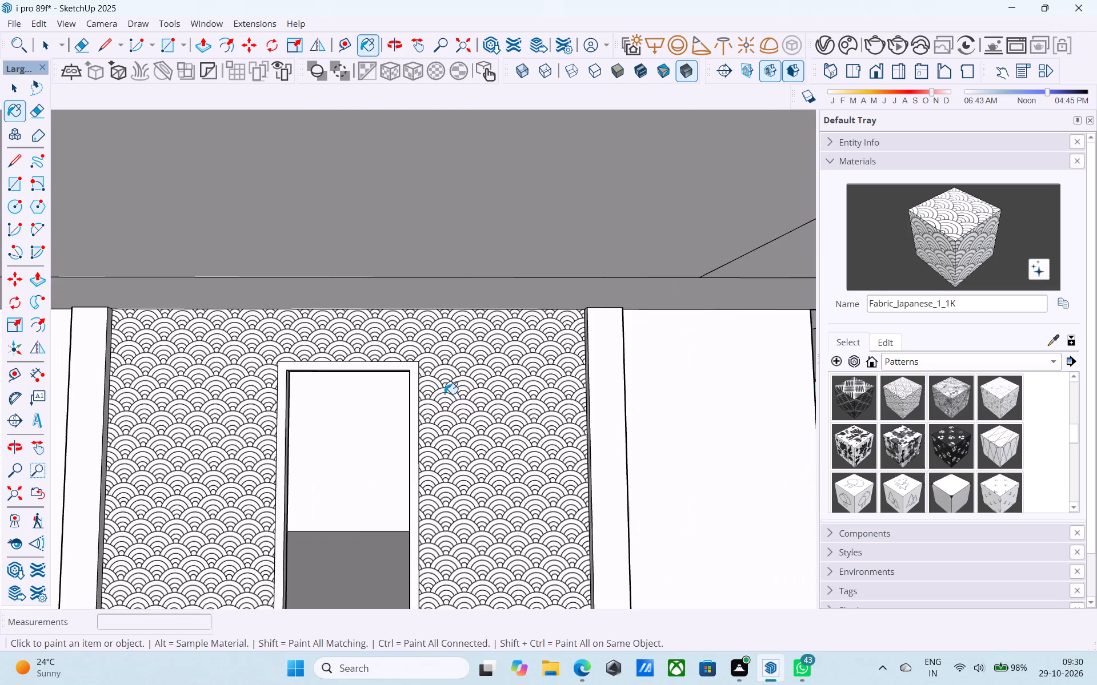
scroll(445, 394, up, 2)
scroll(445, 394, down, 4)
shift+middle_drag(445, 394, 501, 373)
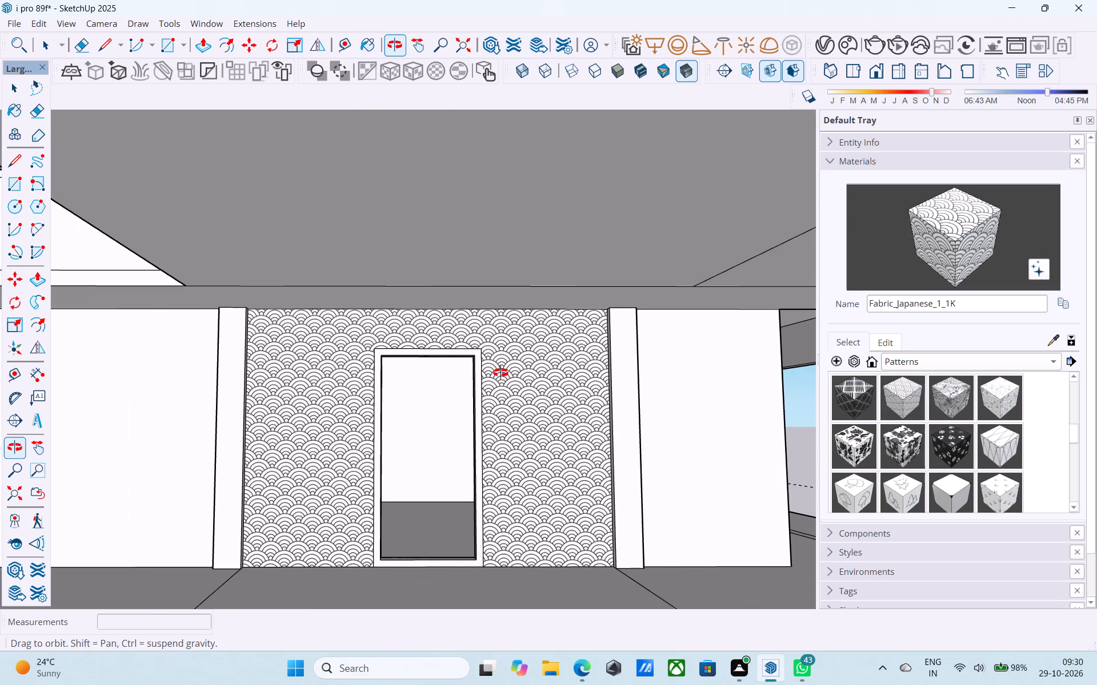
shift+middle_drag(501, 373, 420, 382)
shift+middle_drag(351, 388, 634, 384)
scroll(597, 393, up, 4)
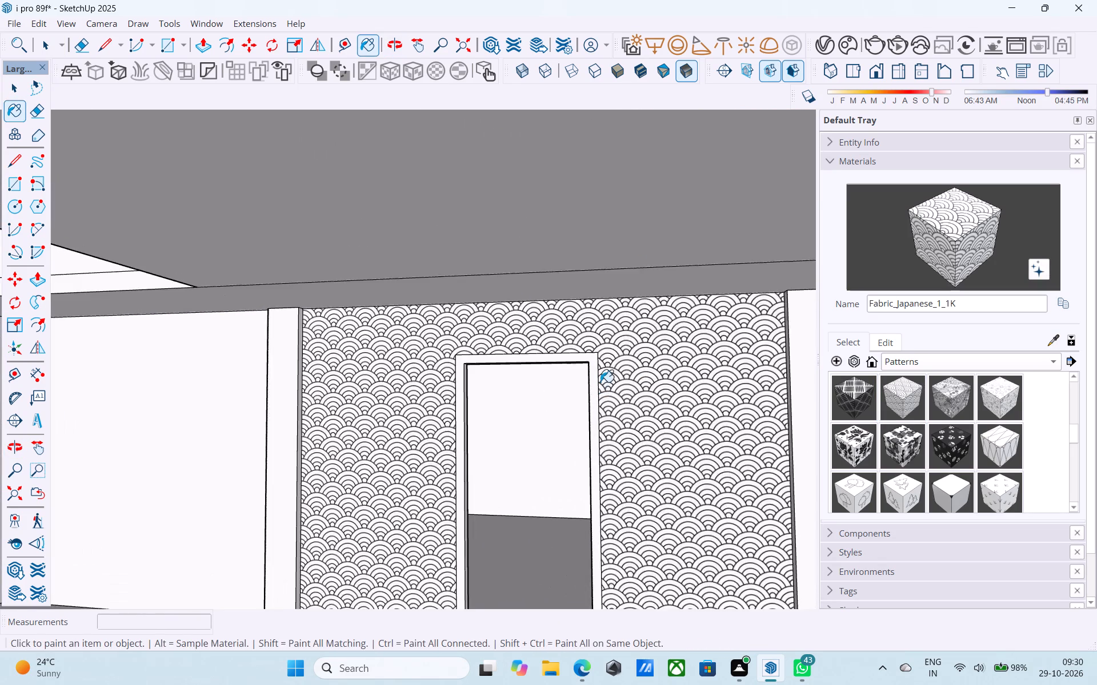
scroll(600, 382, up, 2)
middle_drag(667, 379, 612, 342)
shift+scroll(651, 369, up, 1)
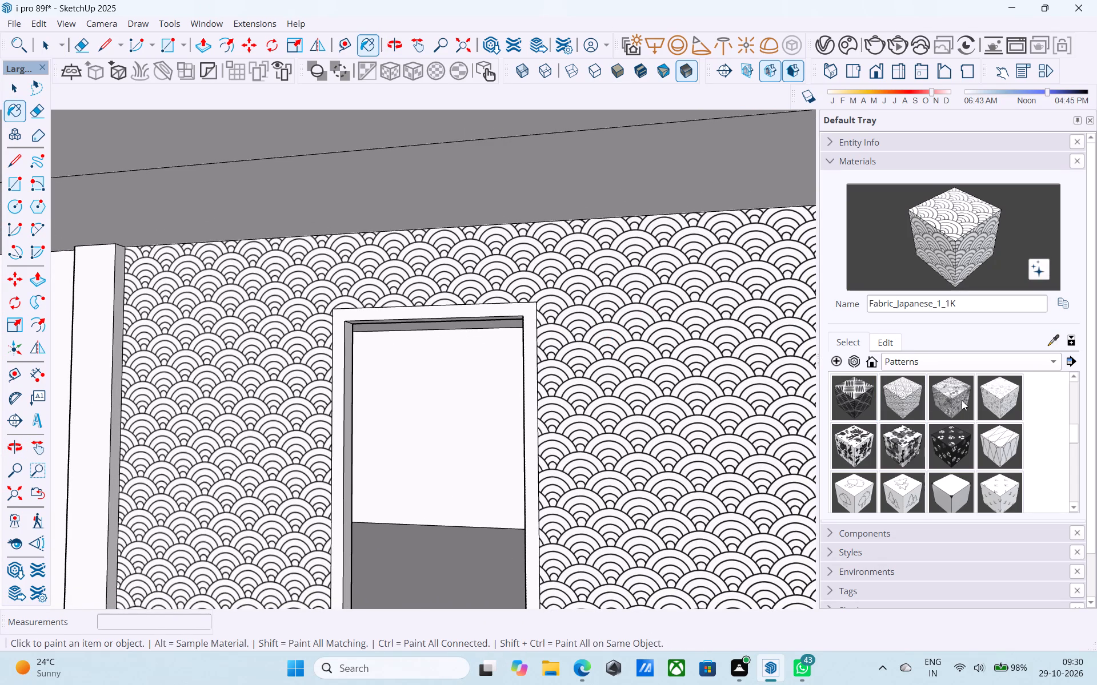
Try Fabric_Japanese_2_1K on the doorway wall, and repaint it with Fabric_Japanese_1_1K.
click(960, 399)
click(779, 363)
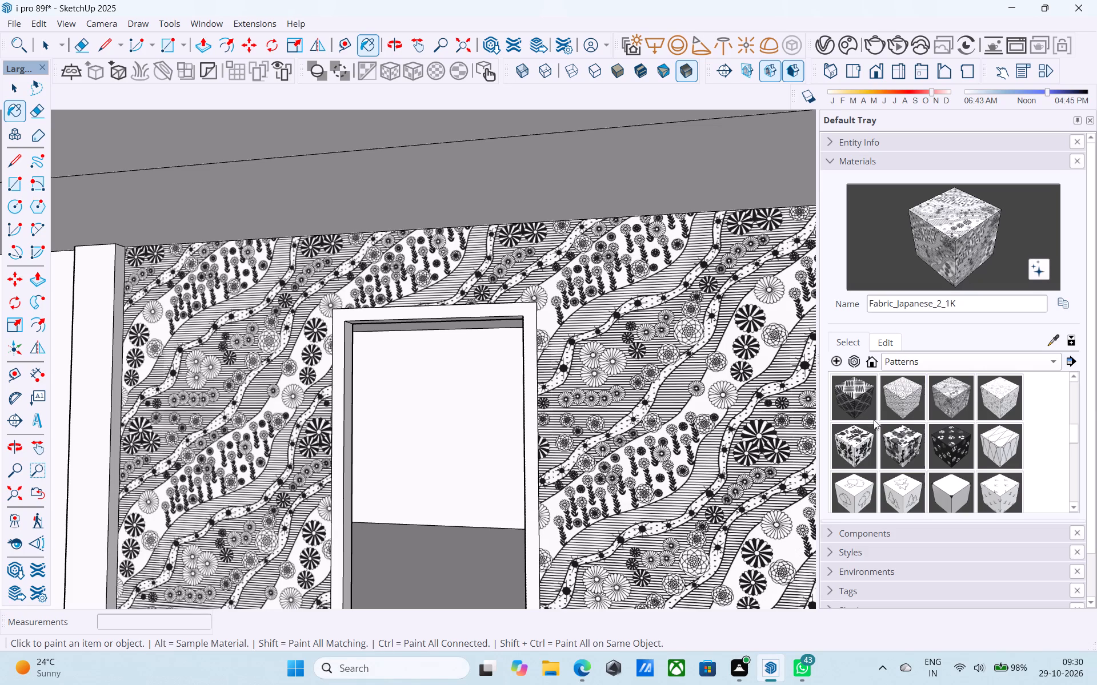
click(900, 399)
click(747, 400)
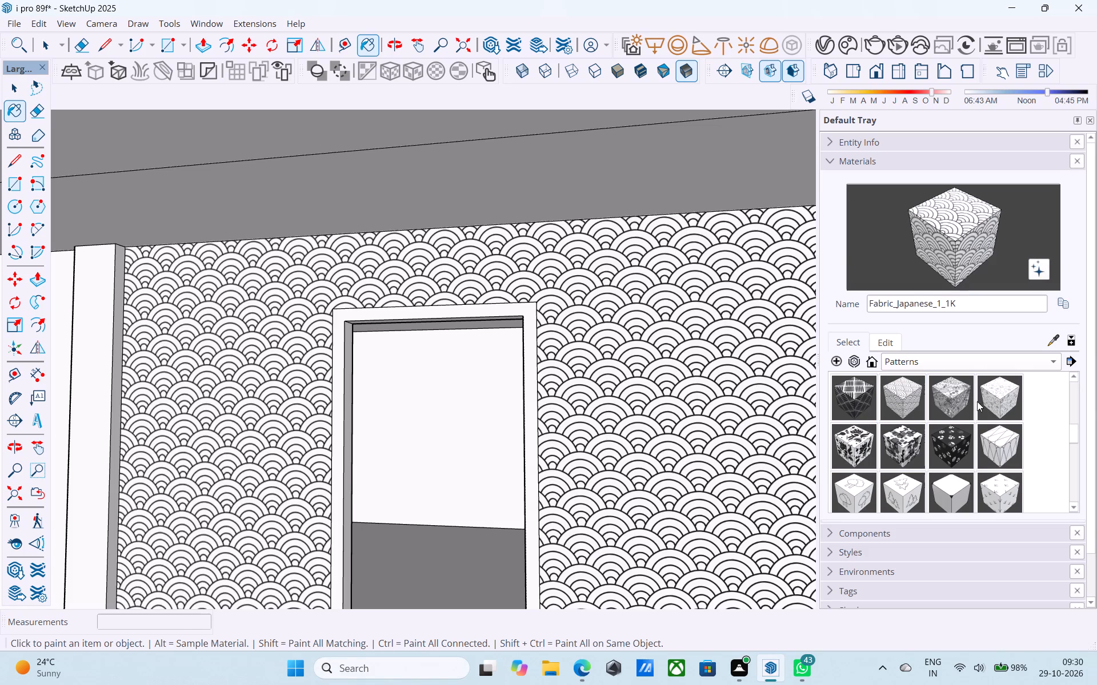
Paint the doorway wall between the pilasters with the circle-patterned Fabric_Modern_1_1K.
click(985, 395)
click(587, 397)
Paint the projecting balcony box's tower-side face and its front frame with Fabric_Modern_1_1K.
scroll(587, 397, down, 1)
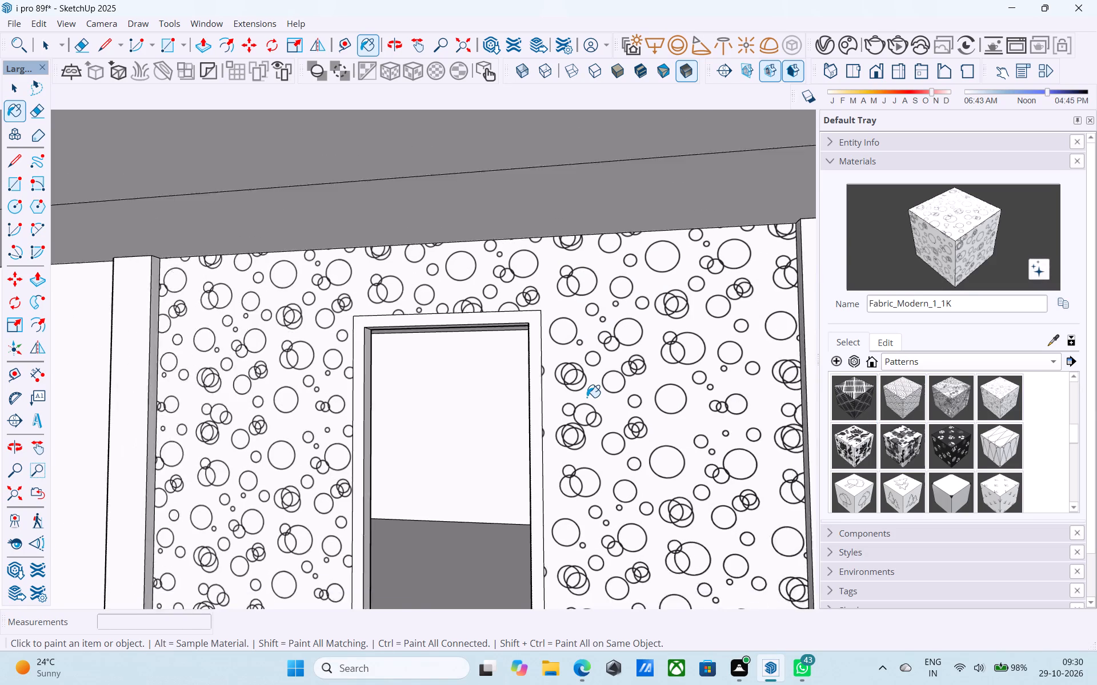
scroll(587, 397, down, 3)
middle_drag(587, 397, 603, 397)
scroll(603, 397, down, 8)
middle_drag(603, 397, 493, 413)
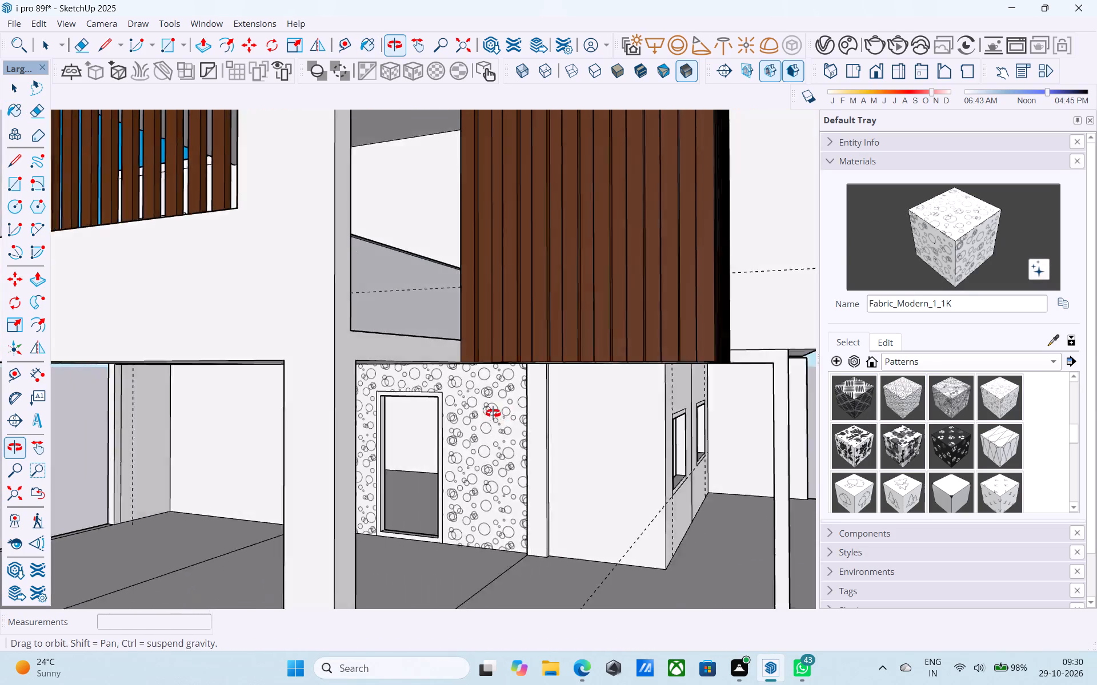
middle_drag(493, 413, 473, 413)
scroll(471, 412, down, 5)
middle_drag(471, 412, 402, 412)
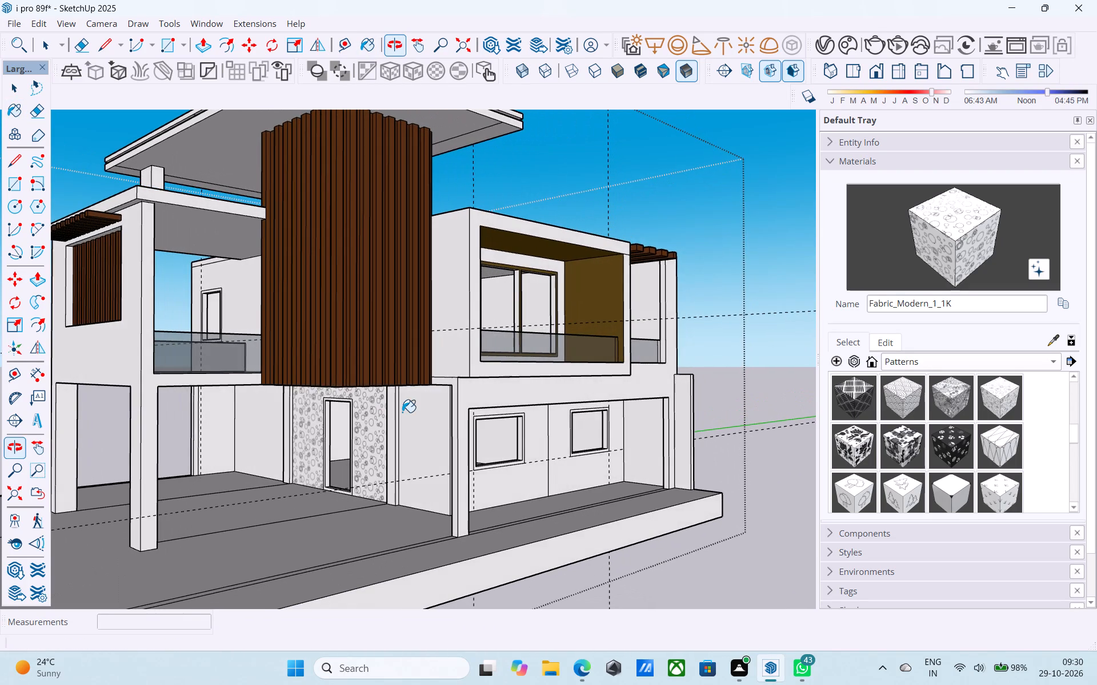
scroll(403, 411, down, 3)
middle_drag(403, 411, 412, 461)
scroll(466, 356, up, 6)
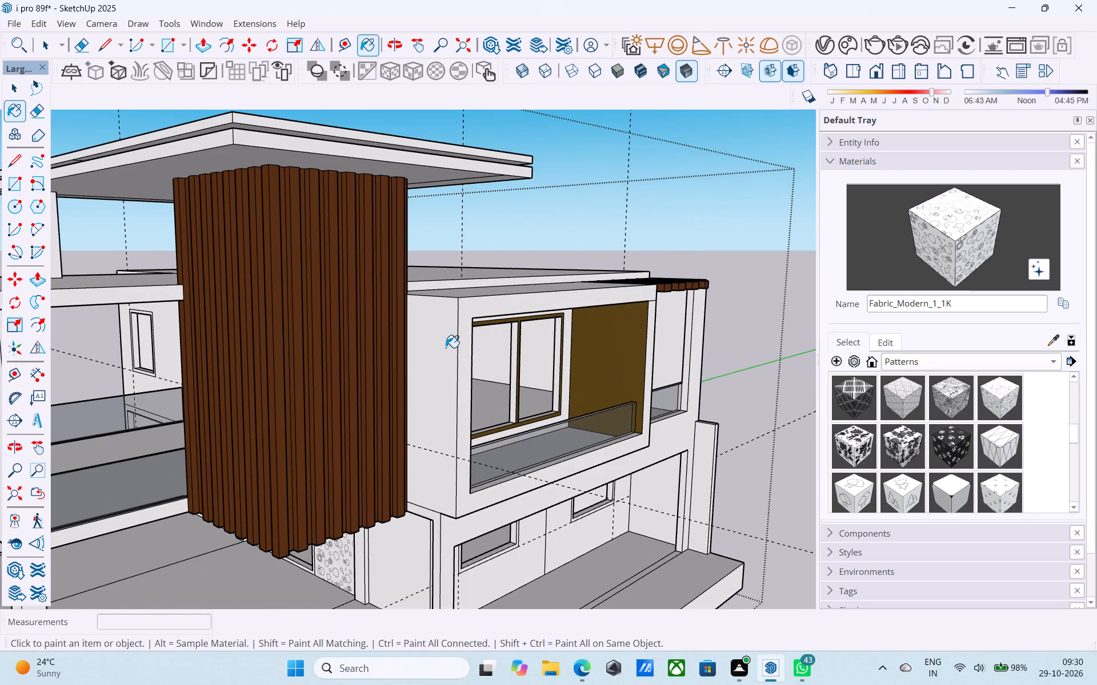
click(446, 348)
scroll(442, 354, down, 4)
middle_drag(442, 354, 467, 303)
scroll(506, 341, up, 3)
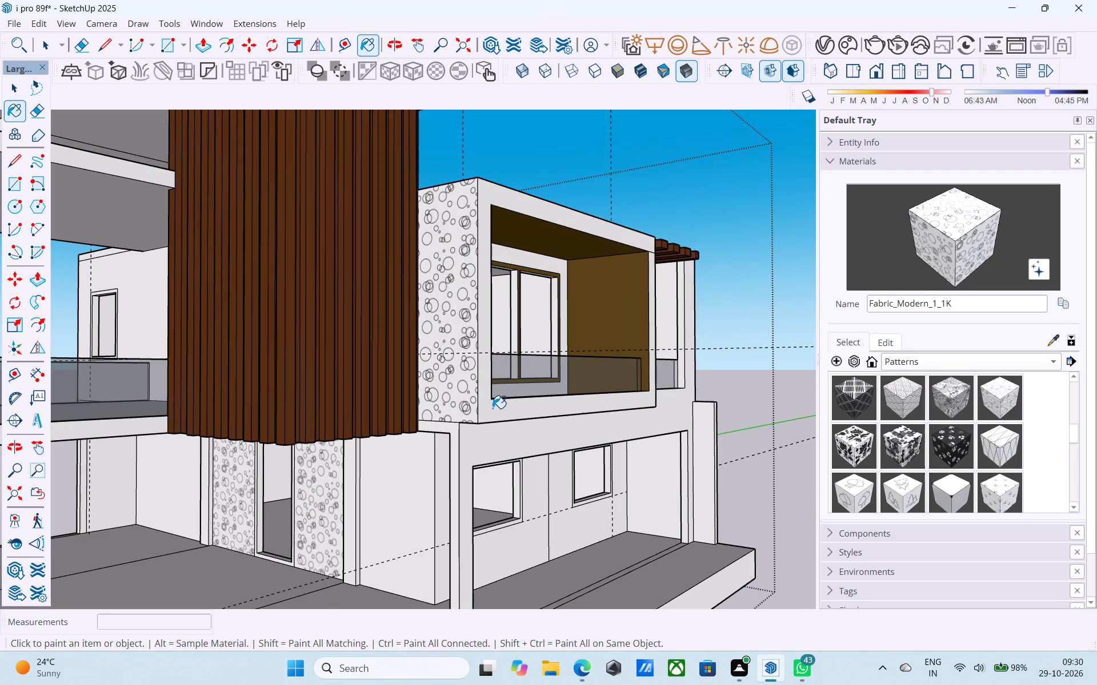
click(493, 408)
Examine the patterned balcony box and doorway wall from the front and the corner of the house.
middle_drag(492, 408, 201, 416)
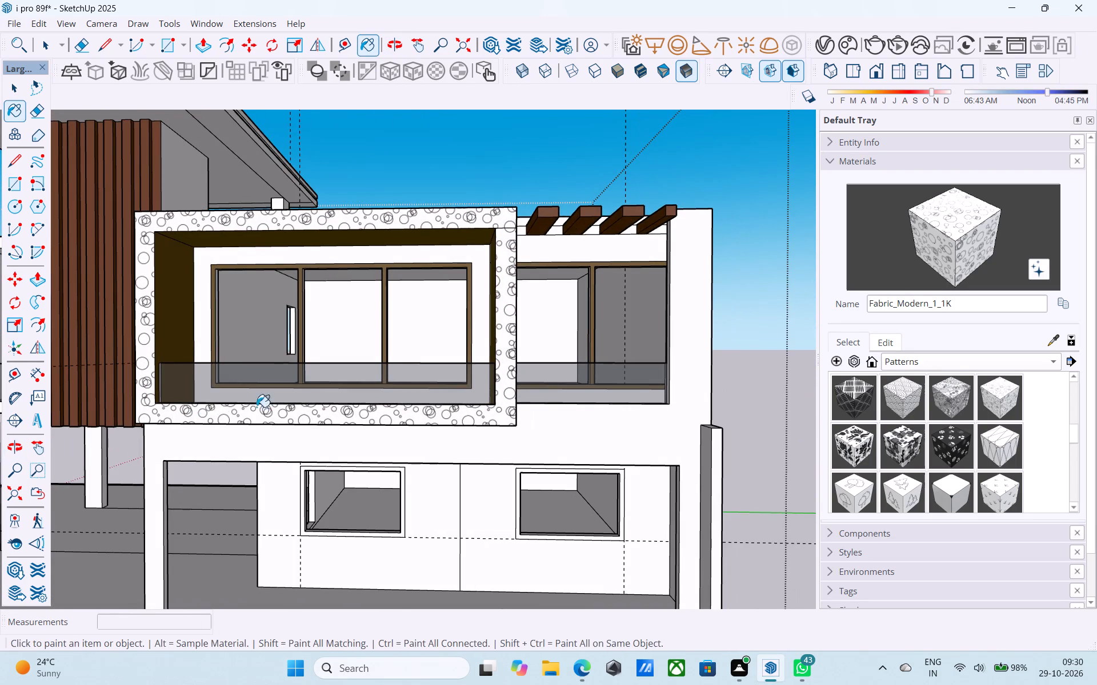
scroll(393, 403, down, 4)
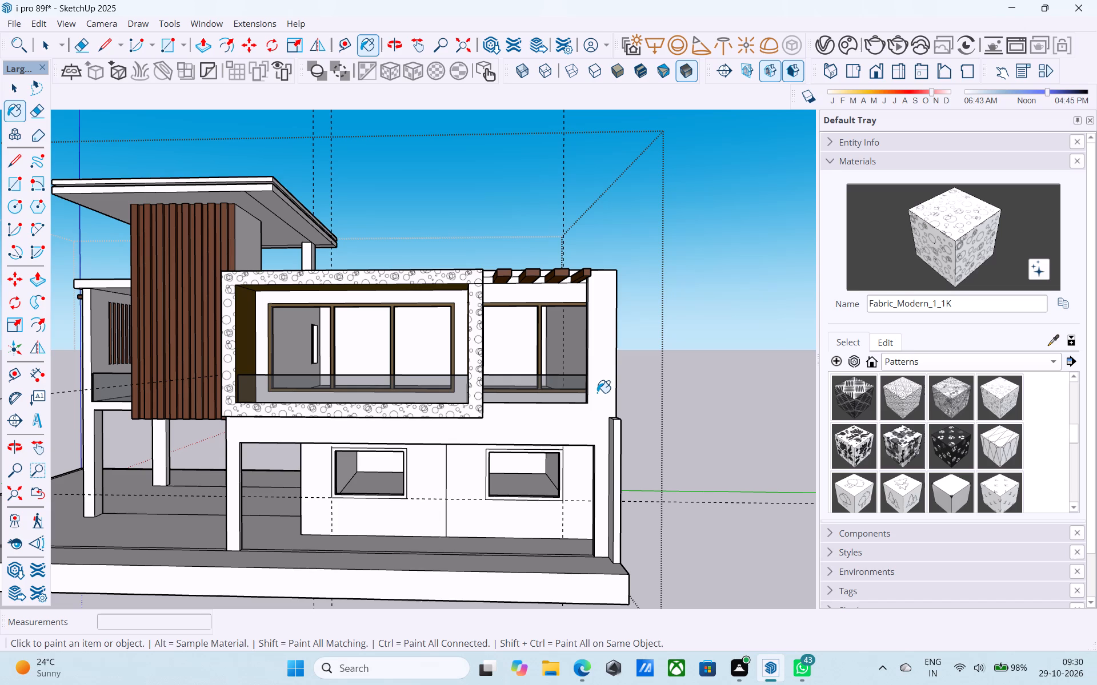
scroll(597, 392, down, 6)
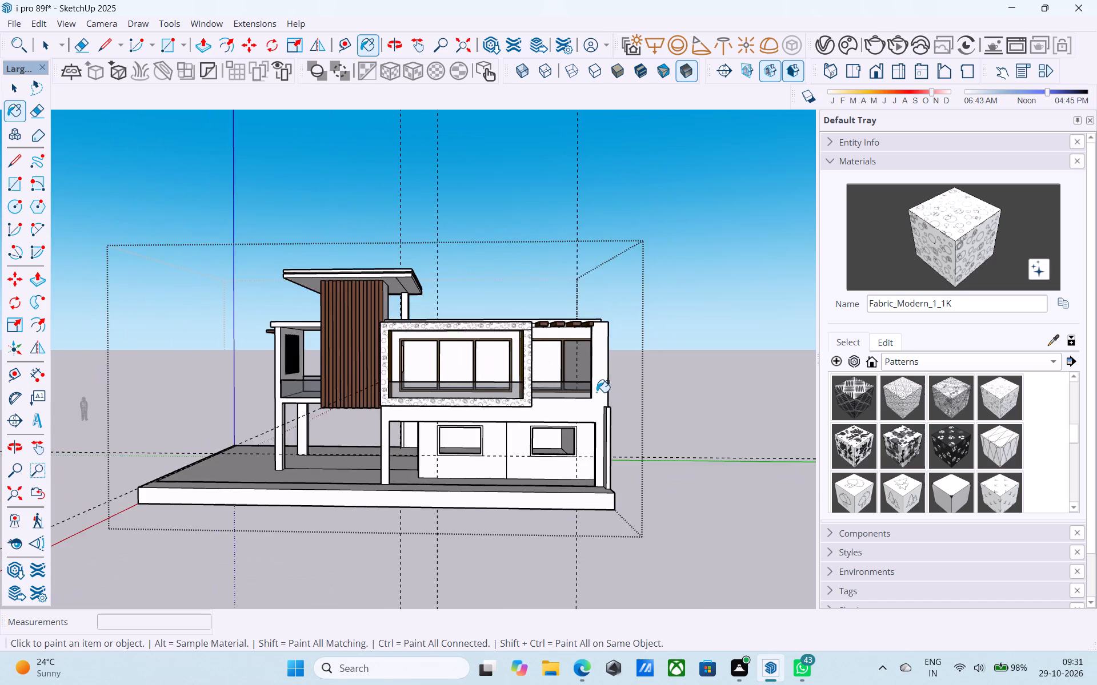
middle_drag(596, 392, 726, 354)
middle_drag(599, 379, 812, 440)
scroll(460, 354, up, 5)
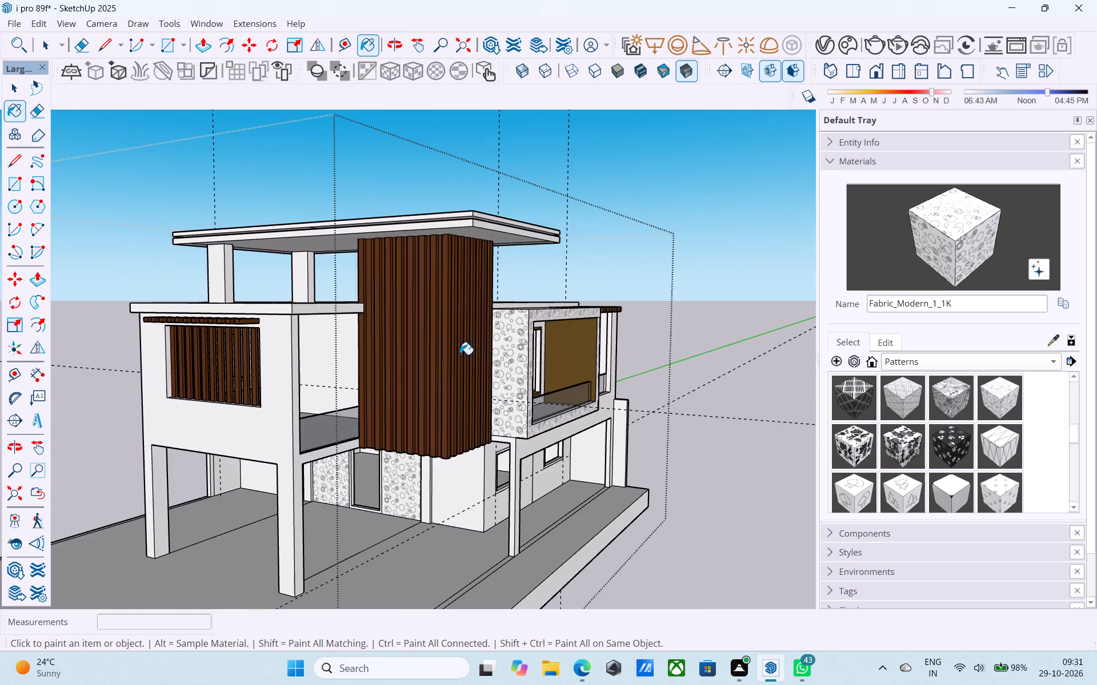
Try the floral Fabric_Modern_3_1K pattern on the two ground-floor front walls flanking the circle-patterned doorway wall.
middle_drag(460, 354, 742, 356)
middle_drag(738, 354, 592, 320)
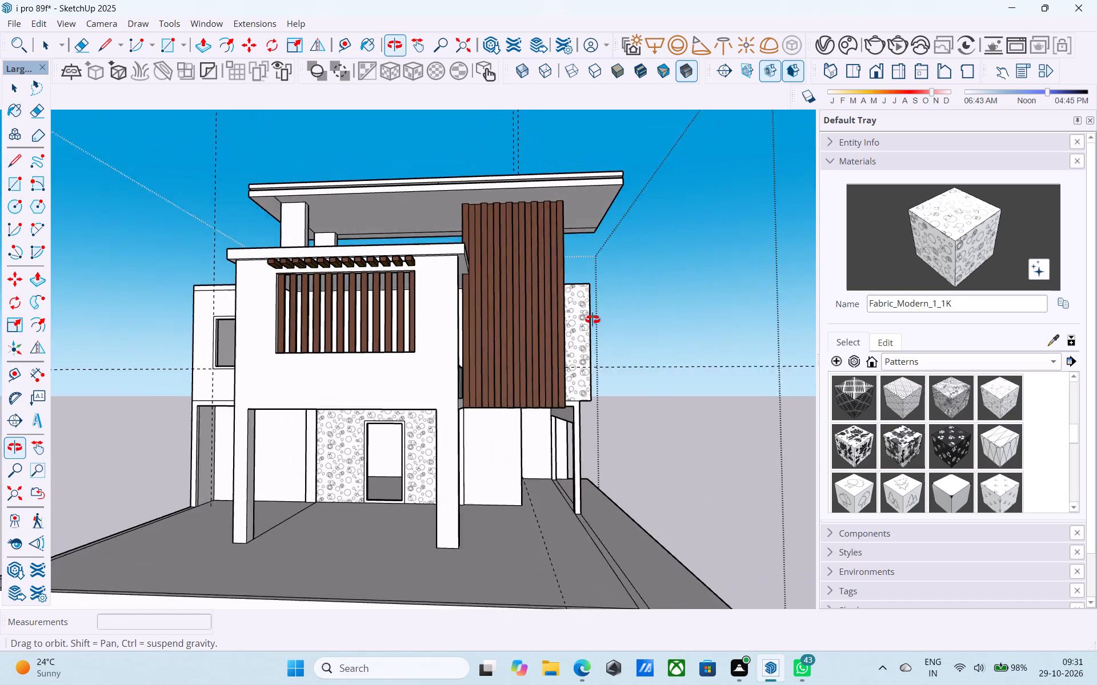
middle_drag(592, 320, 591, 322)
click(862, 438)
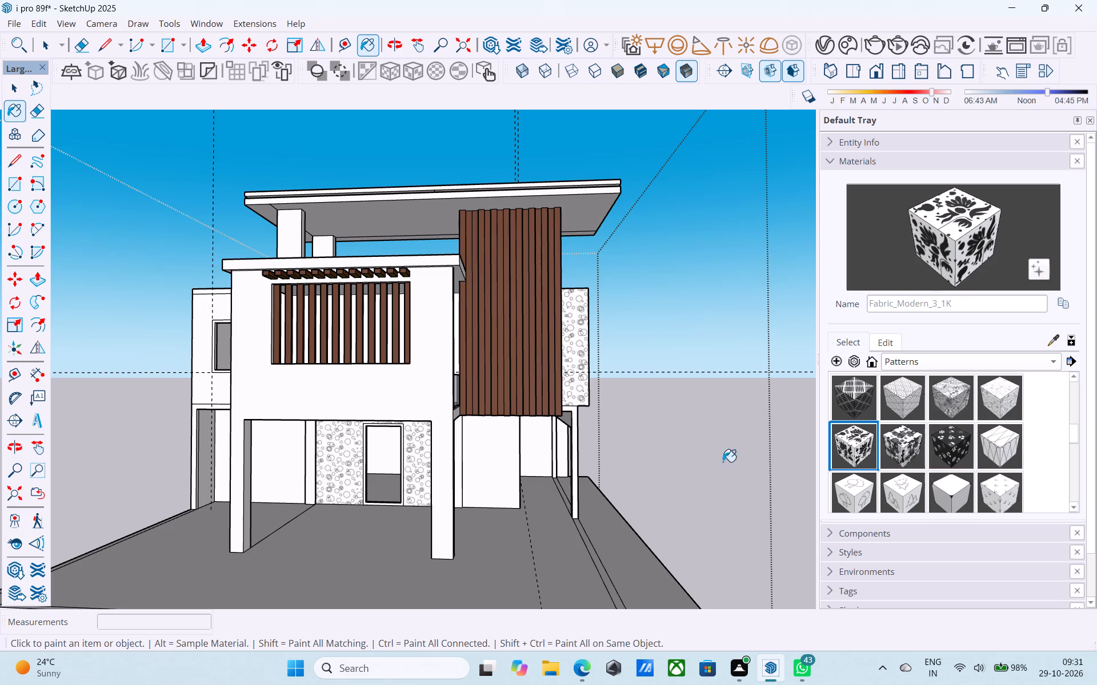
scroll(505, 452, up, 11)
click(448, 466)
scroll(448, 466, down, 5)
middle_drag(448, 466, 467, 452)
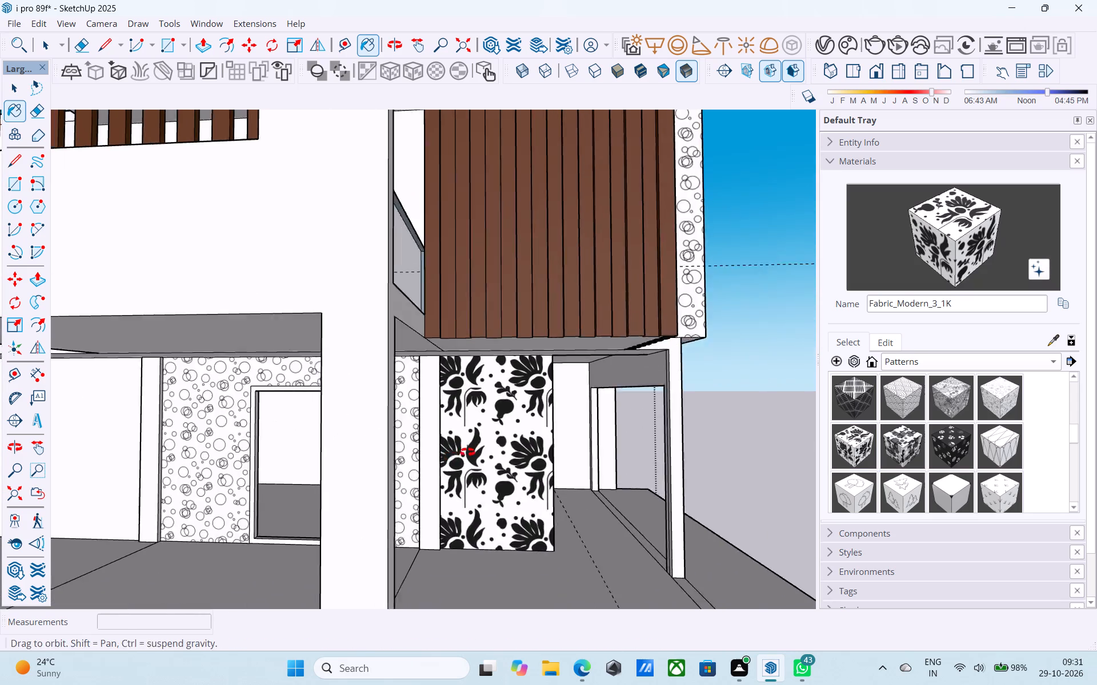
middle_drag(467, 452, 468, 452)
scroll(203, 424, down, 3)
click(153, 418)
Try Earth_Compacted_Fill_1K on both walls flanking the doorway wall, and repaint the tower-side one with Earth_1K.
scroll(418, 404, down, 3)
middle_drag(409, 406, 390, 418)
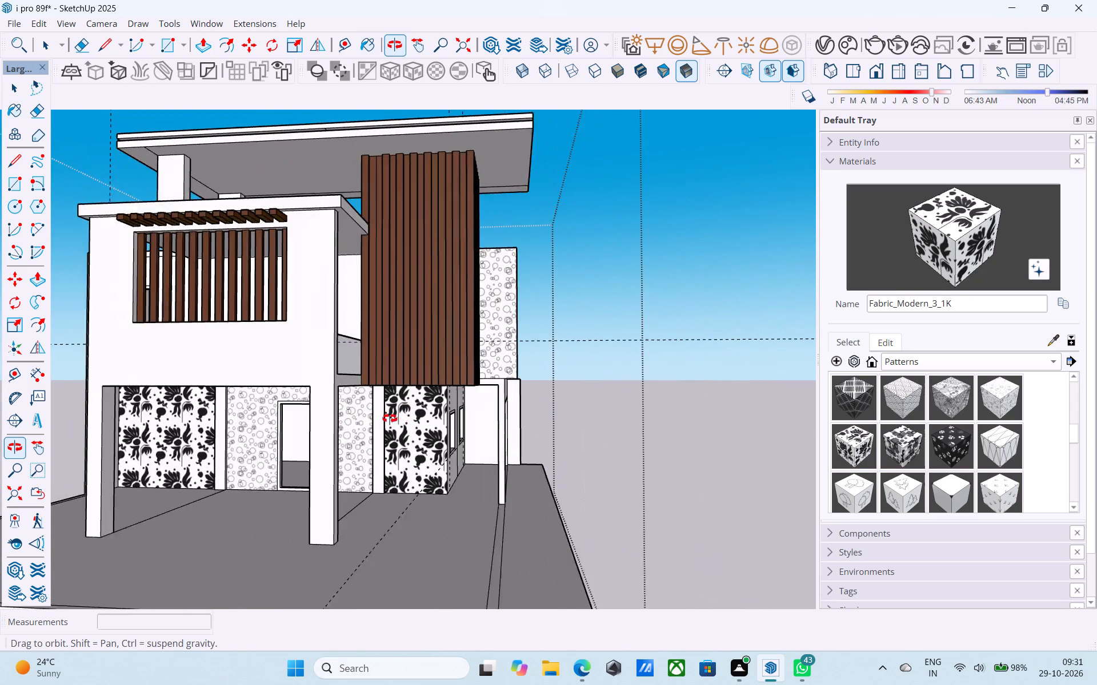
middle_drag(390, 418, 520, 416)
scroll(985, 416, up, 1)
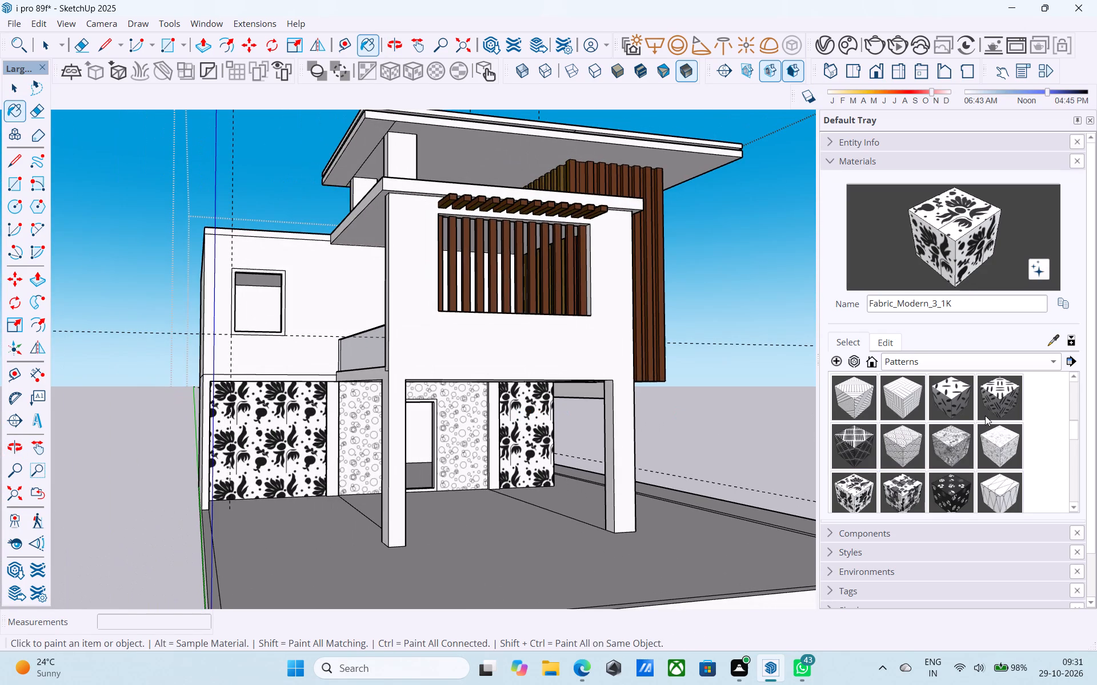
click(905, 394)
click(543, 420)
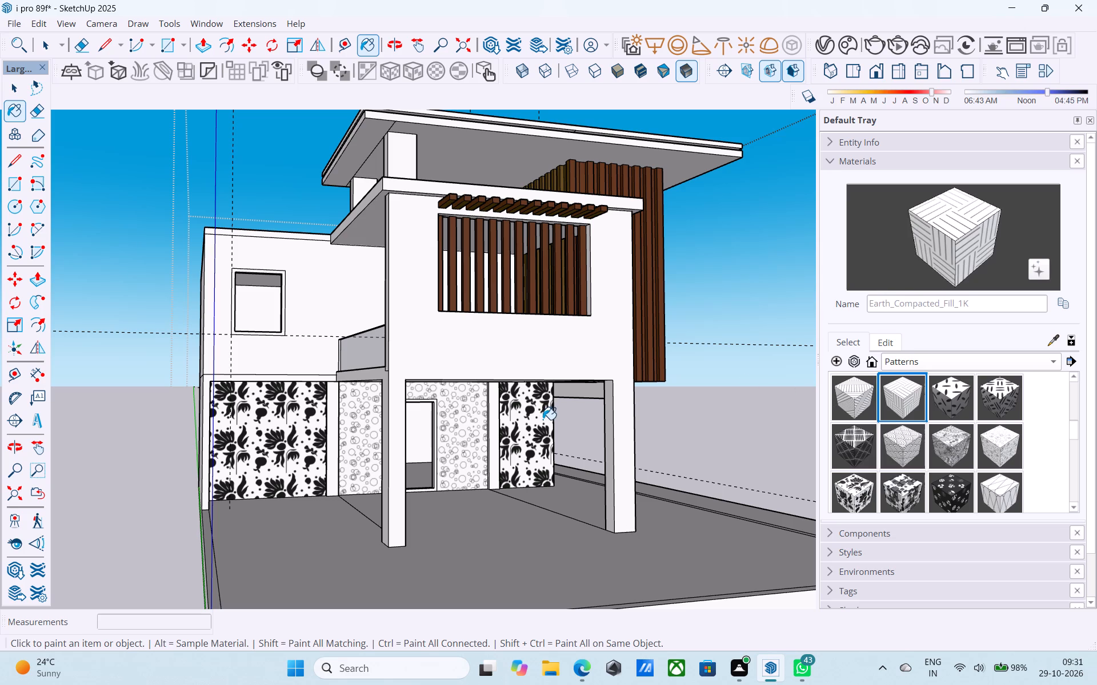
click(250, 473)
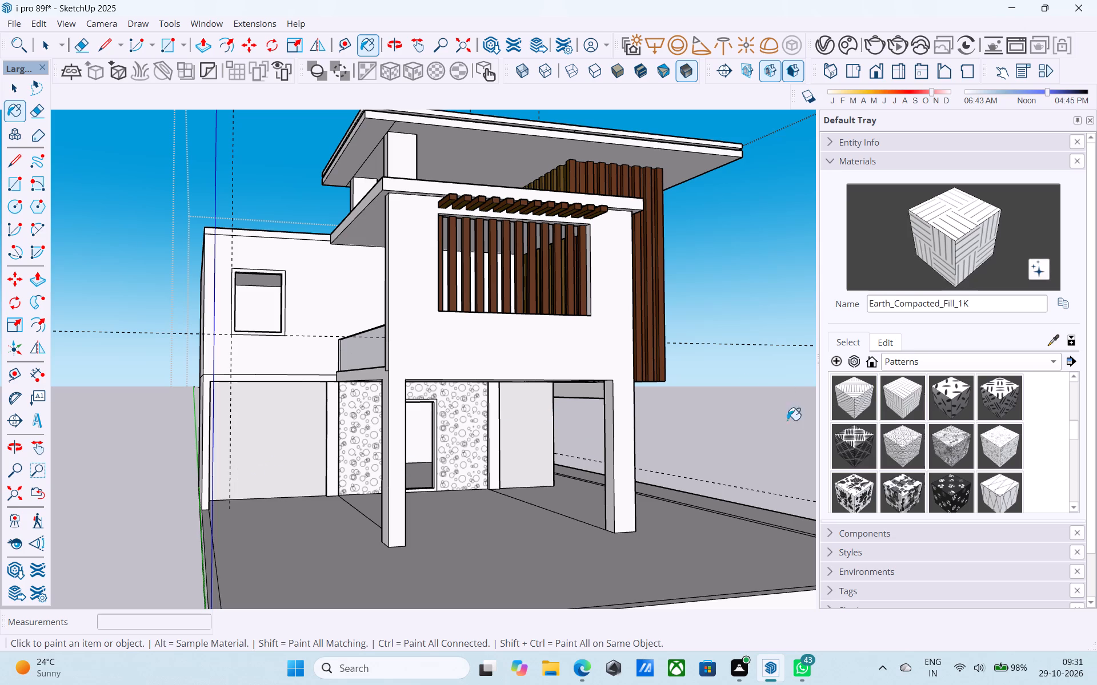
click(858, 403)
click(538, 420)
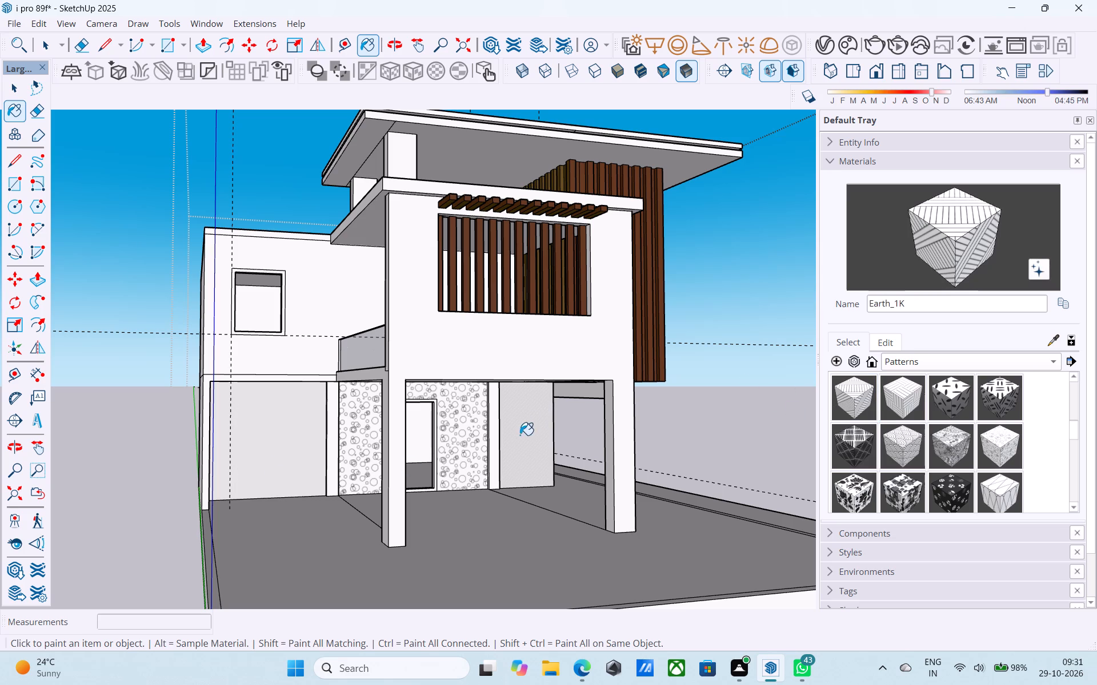
Paint both ground-floor front walls flanking the doorway wall with Fiber_Insulation_1K.
click(1004, 486)
scroll(572, 434, up, 3)
click(500, 422)
click(174, 451)
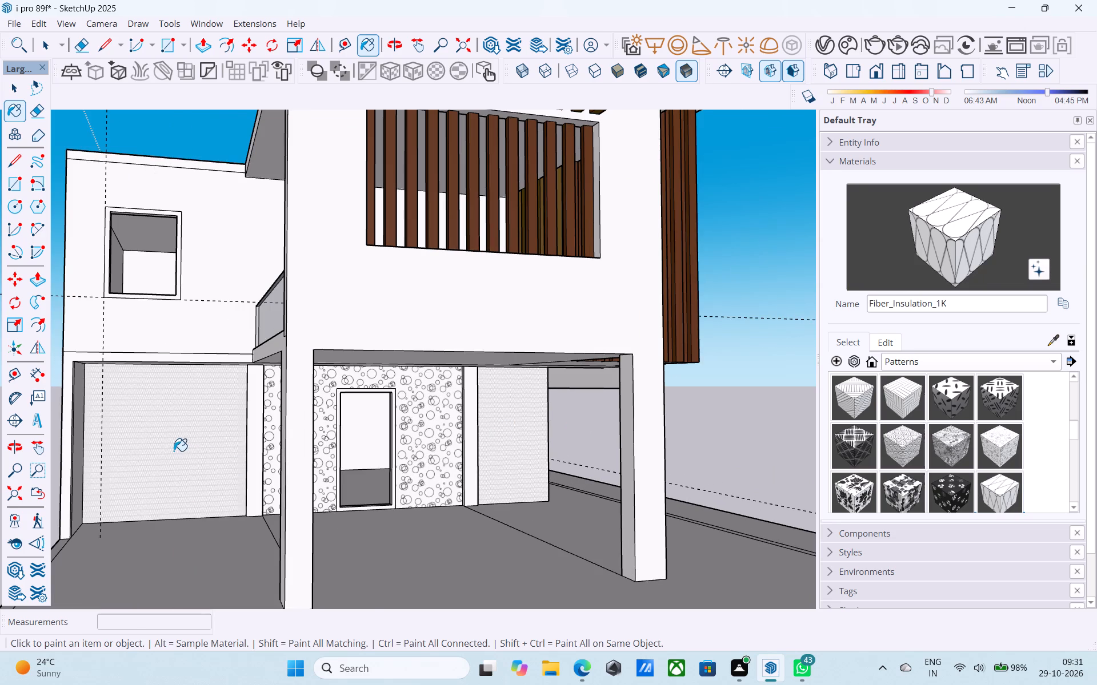
Paint the two windowed ground-floor side wall sections beneath the balcony with Fiber_Insulation_1K.
scroll(174, 451, up, 11)
scroll(375, 444, up, 1)
middle_drag(375, 444, 233, 433)
scroll(226, 433, down, 15)
middle_drag(327, 437, 86, 448)
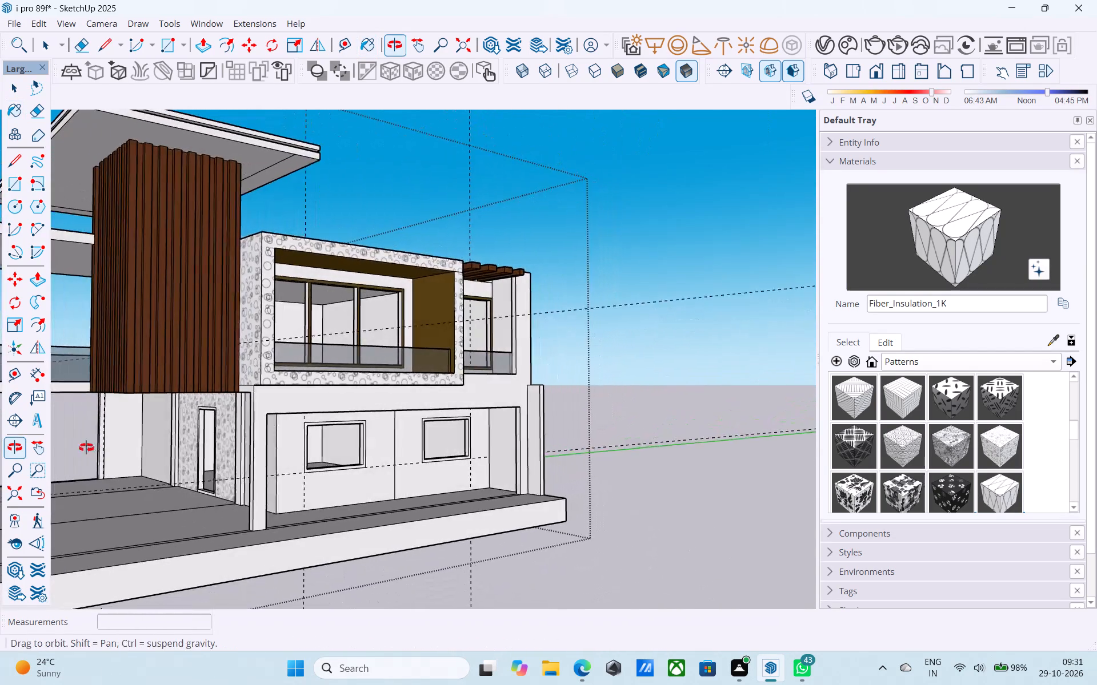
middle_drag(86, 448, 83, 447)
scroll(239, 461, up, 10)
click(317, 436)
middle_drag(317, 436, 211, 418)
scroll(313, 445, down, 3)
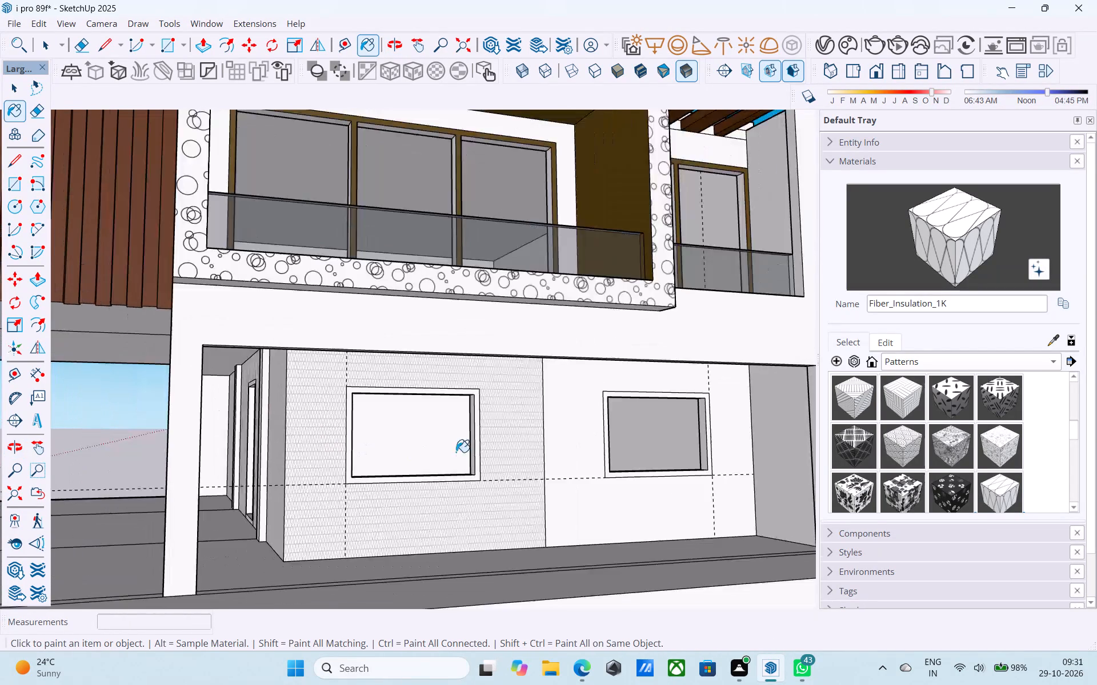
click(572, 450)
Examine the newly patterned ground-floor walls and the whole house from the front corner.
scroll(569, 454, down, 4)
middle_drag(566, 457, 872, 454)
middle_drag(520, 474, 533, 510)
scroll(528, 513, down, 4)
middle_drag(510, 520, 334, 554)
scroll(340, 553, down, 4)
middle_drag(349, 561, 399, 487)
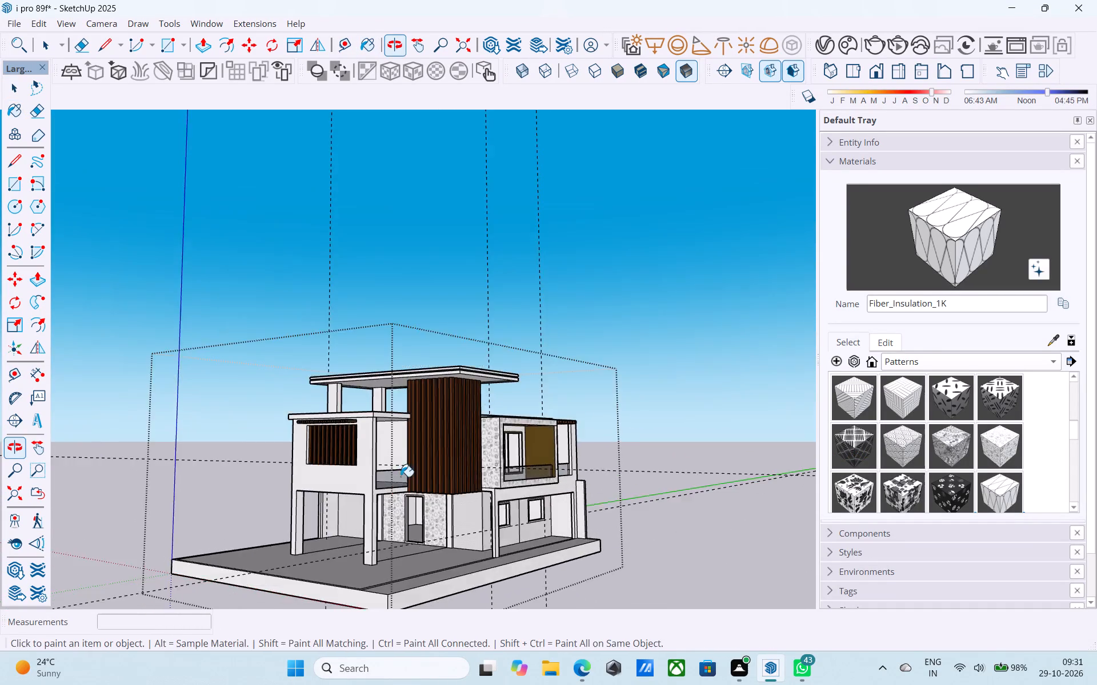
scroll(397, 452, up, 11)
middle_drag(393, 476, 370, 489)
Save the house model.
key(space)
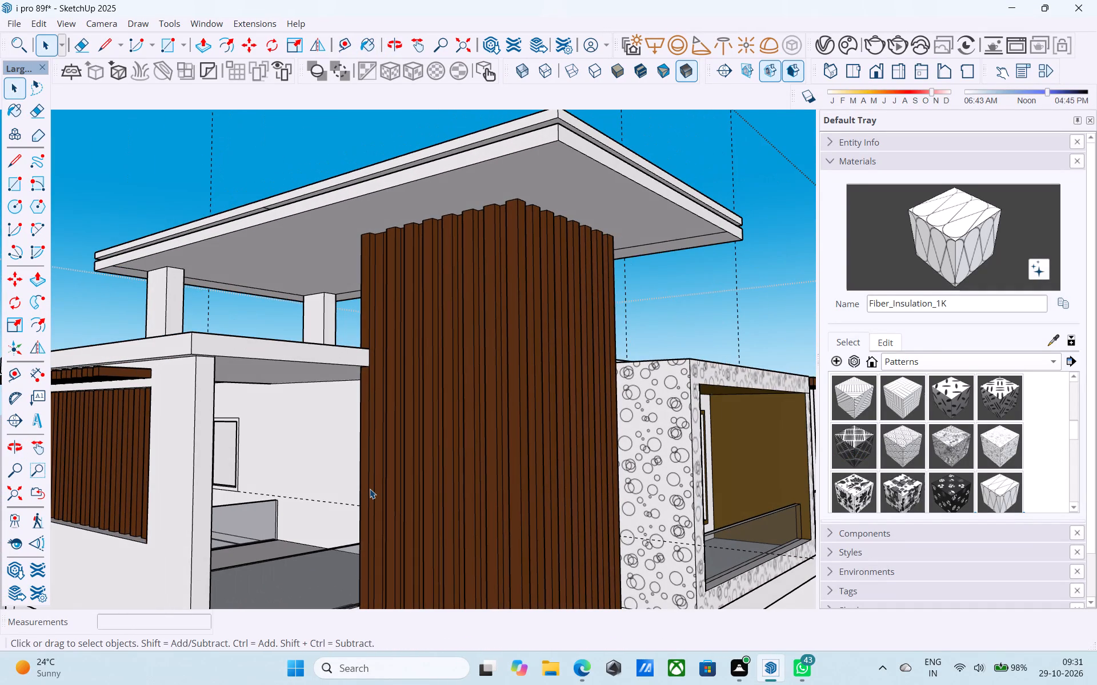
key(ctrl+s)
click(494, 446)
key(ctrl+s)
Examine the upper storey and roofs from the front and from the terrace side.
scroll(494, 446, down, 4)
middle_drag(503, 451, 684, 430)
middle_drag(663, 438, 634, 464)
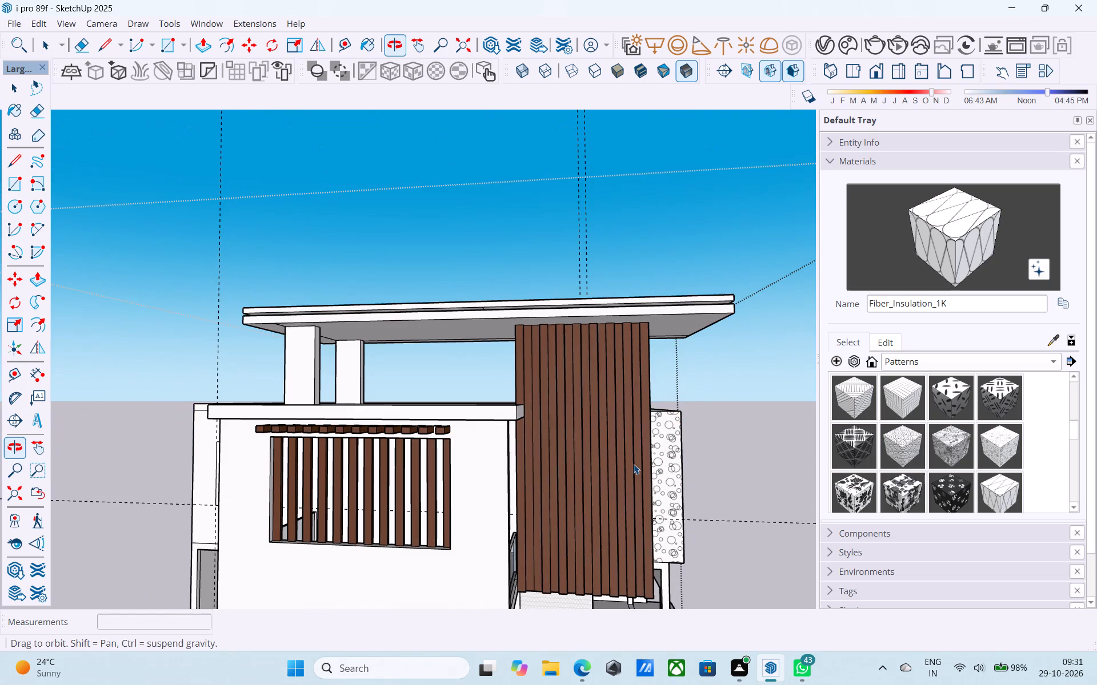
middle_drag(634, 464, 634, 463)
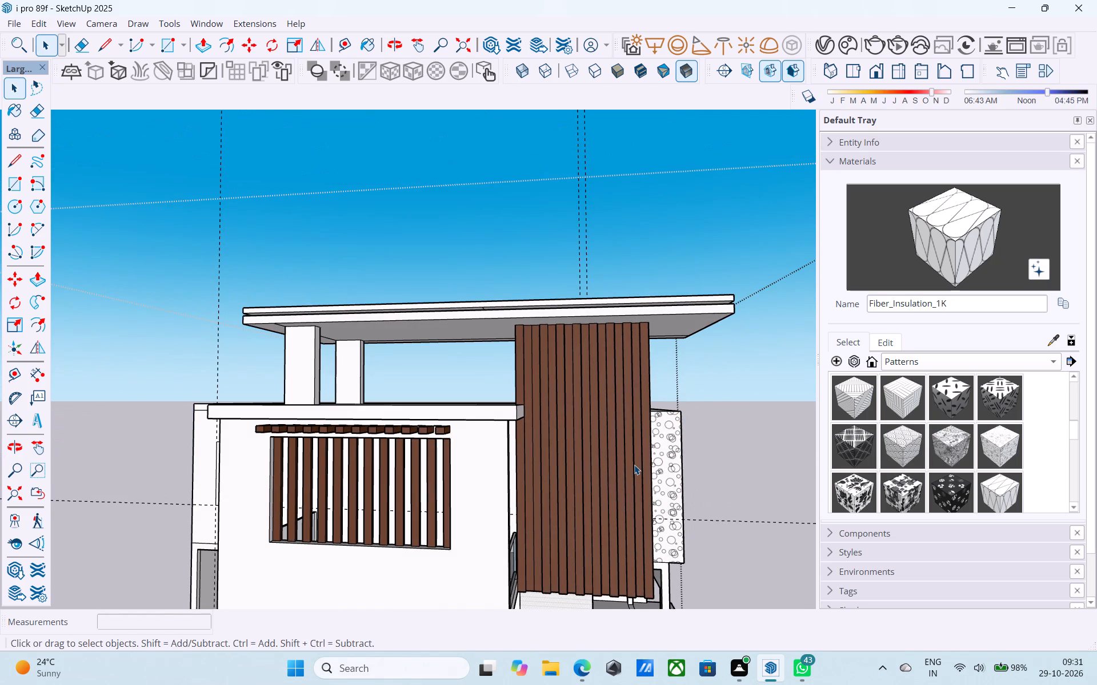
scroll(635, 461, down, 4)
middle_drag(635, 461, 687, 446)
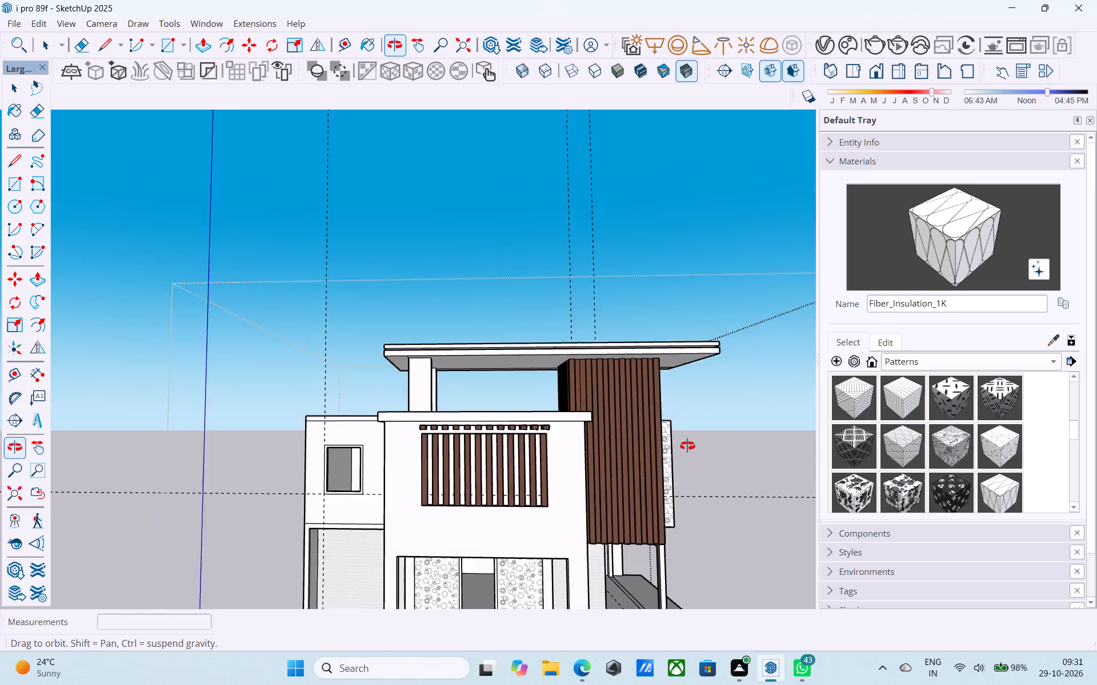
middle_drag(687, 446, 771, 478)
middle_drag(774, 478, 634, 497)
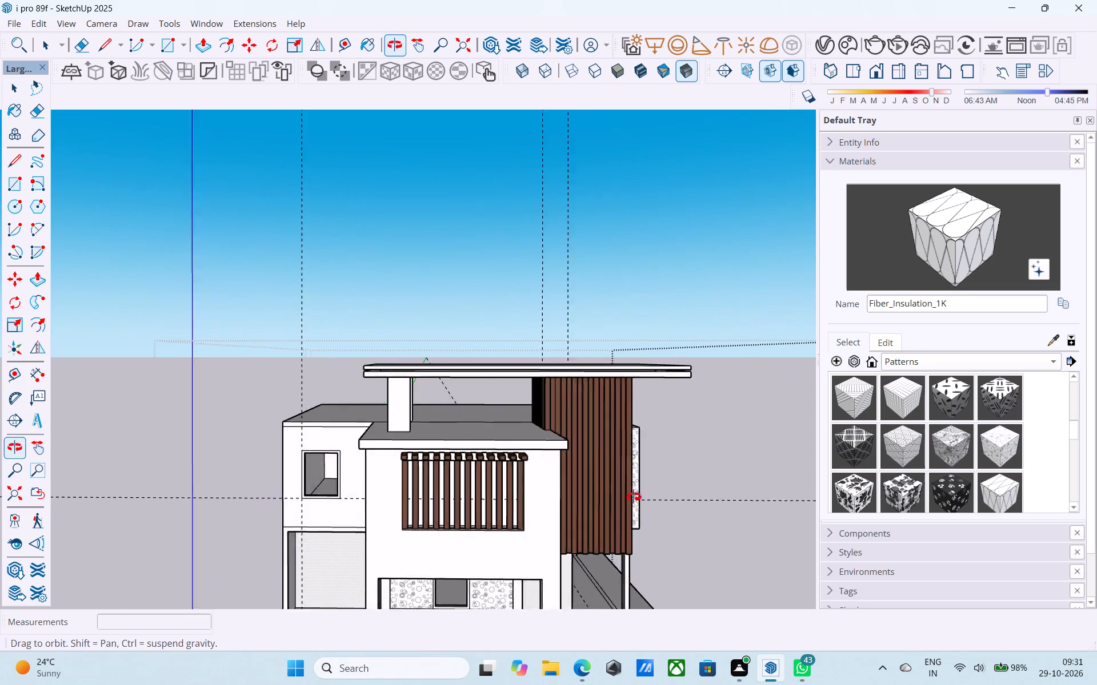
middle_drag(634, 497, 862, 480)
Draw a 5' reference line across the upper-floor wall from the existing window frame's top corner towards the slatted room.
scroll(554, 488, up, 2)
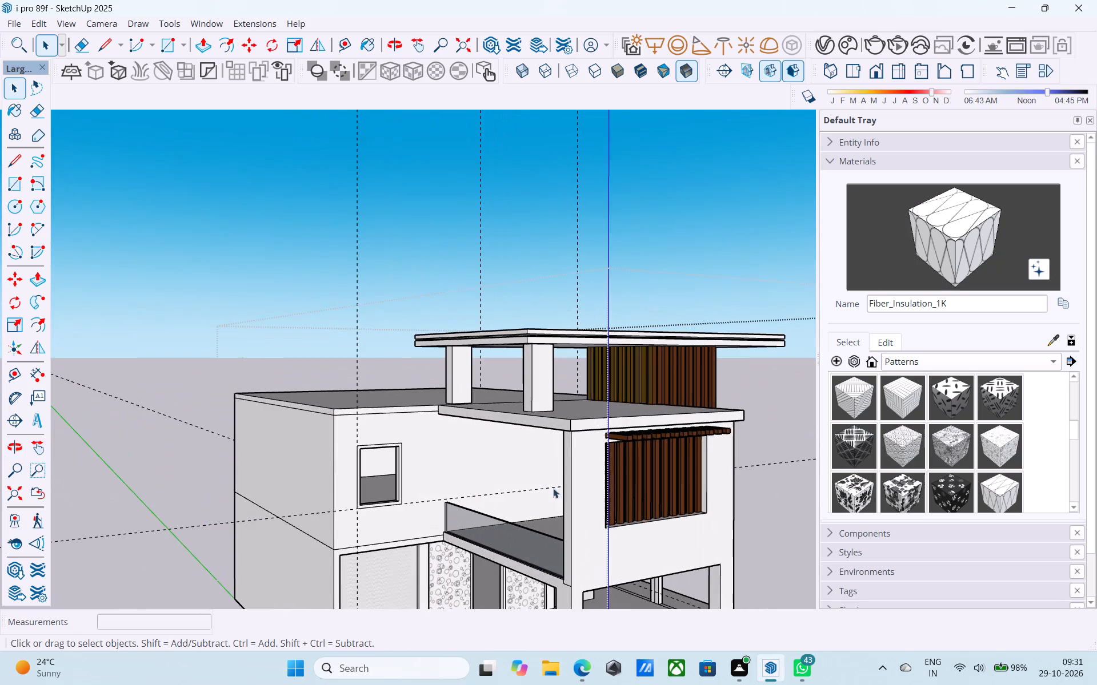
scroll(381, 425, up, 11)
key(l)
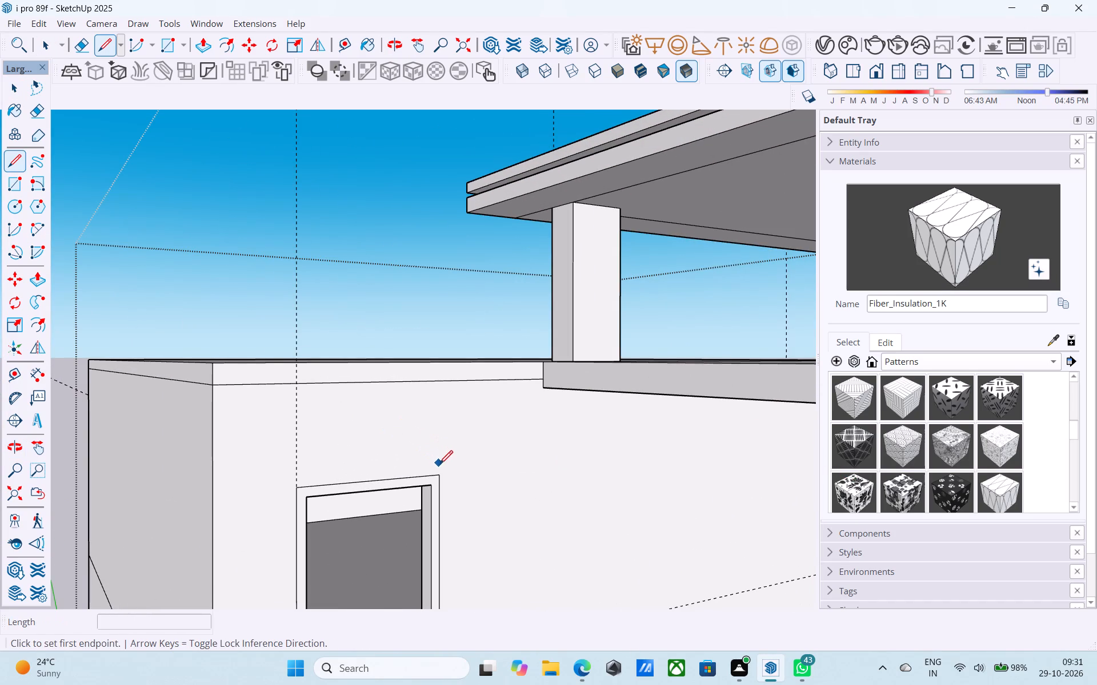
click(441, 472)
scroll(564, 448, down, 5)
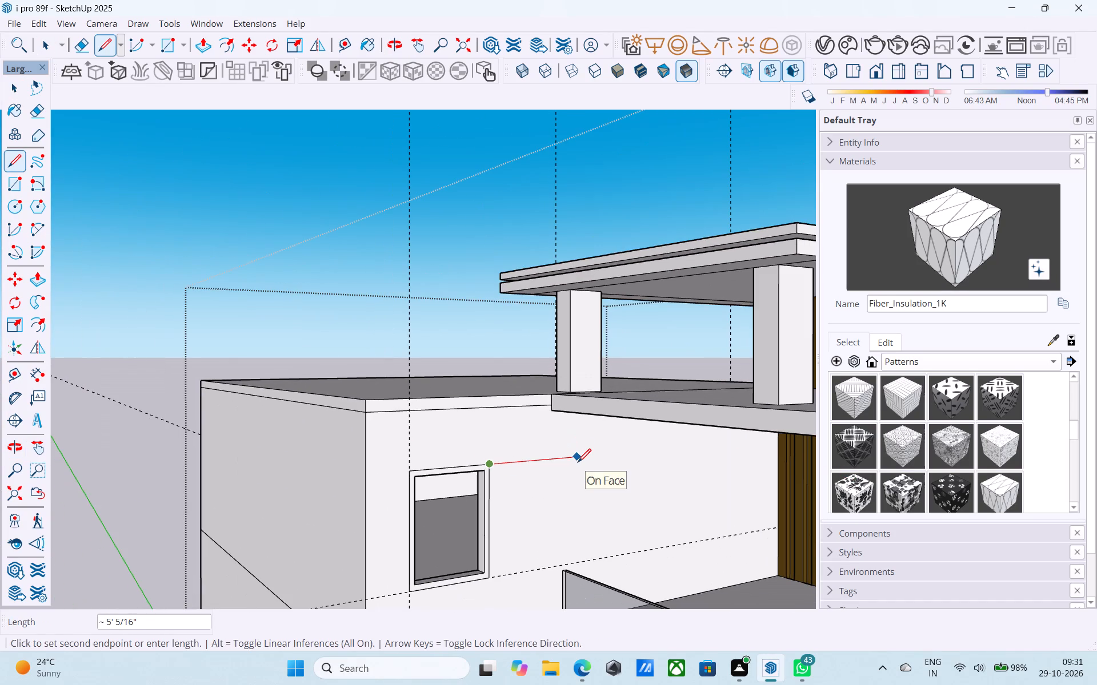
text(5')
key(Return)
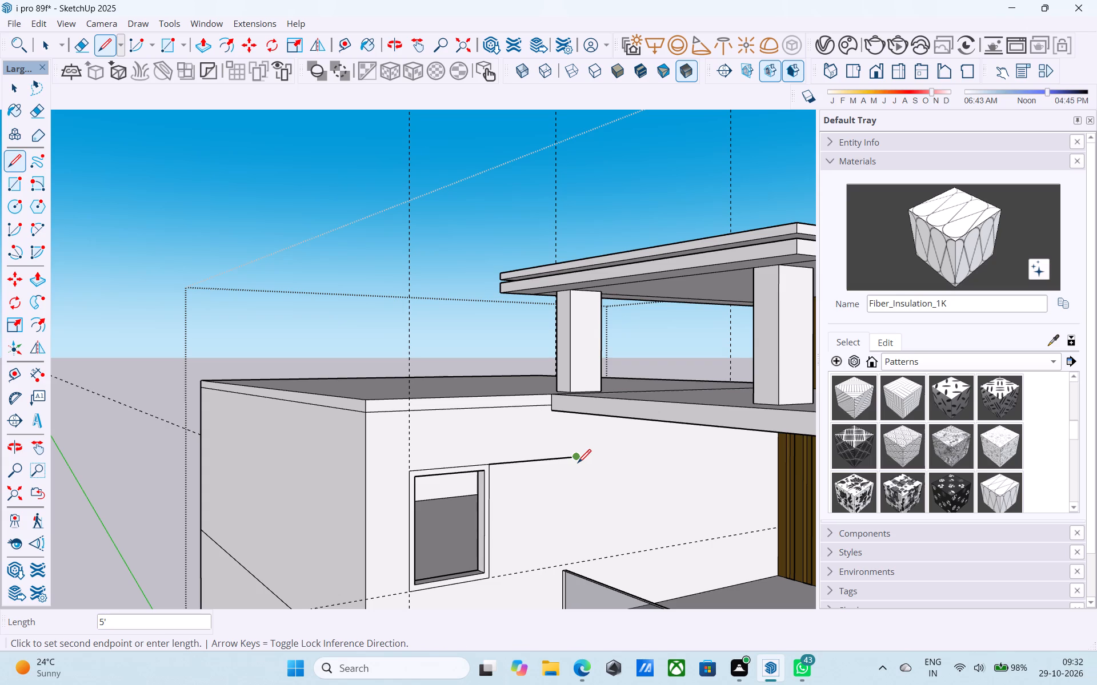
Draw a 2' by 2' window rectangle on the upper-floor wall, starting at the end of the reference line.
scroll(578, 464, up, 8)
middle_drag(579, 461, 548, 460)
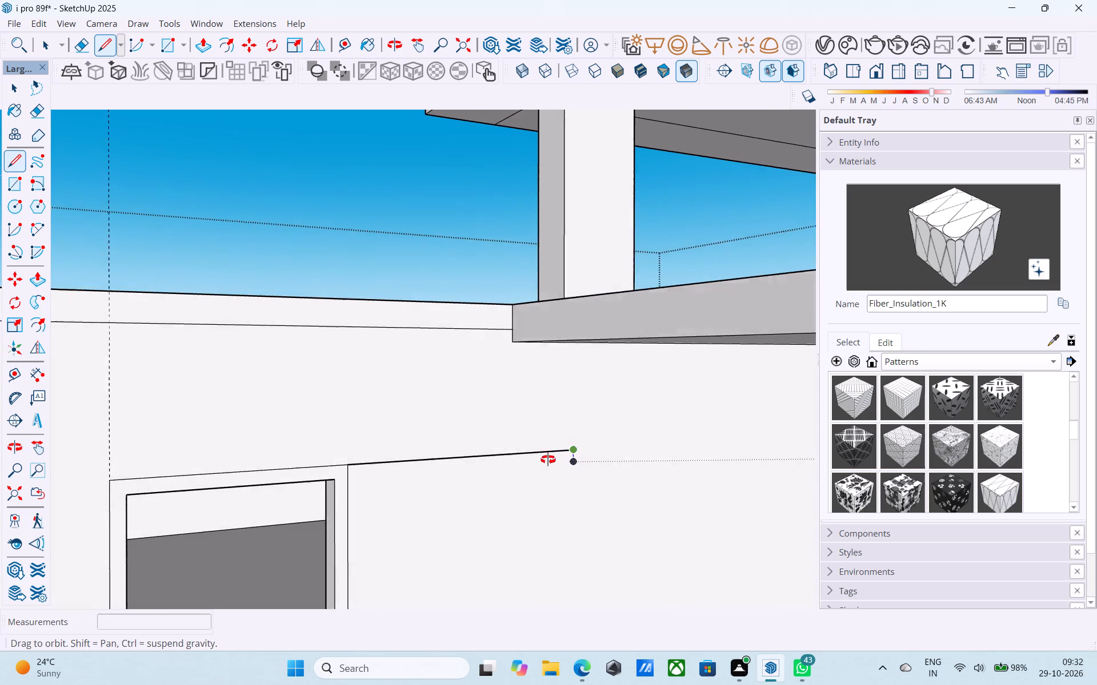
middle_drag(548, 460, 531, 458)
key(r)
click(576, 449)
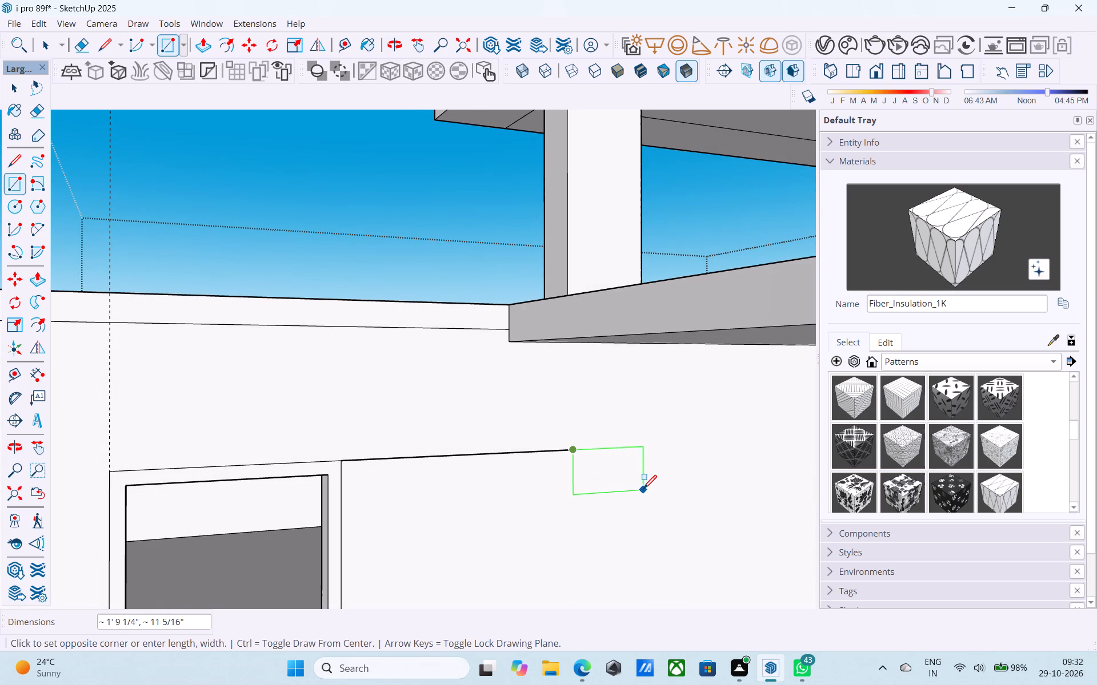
text(2'.)
key(BackSpace)
text(,2')
key(Return)
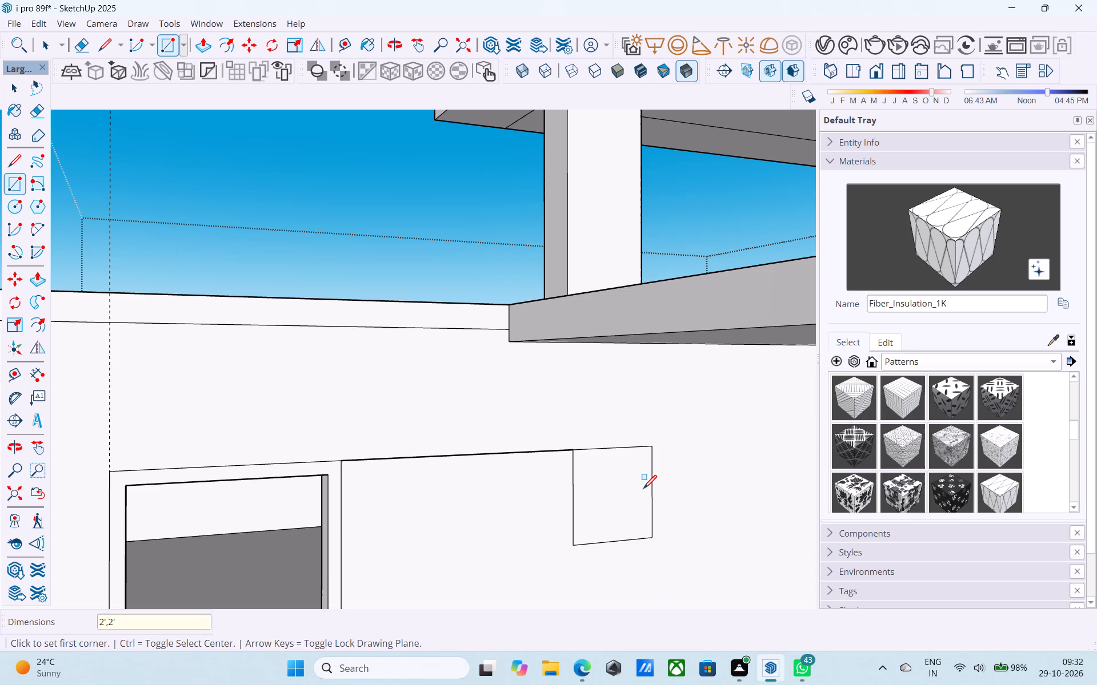
Offset the new window square's outline inward by 2" to form its frame.
key(space)
click(643, 490)
scroll(643, 490, up, 1)
key(f)
click(643, 490)
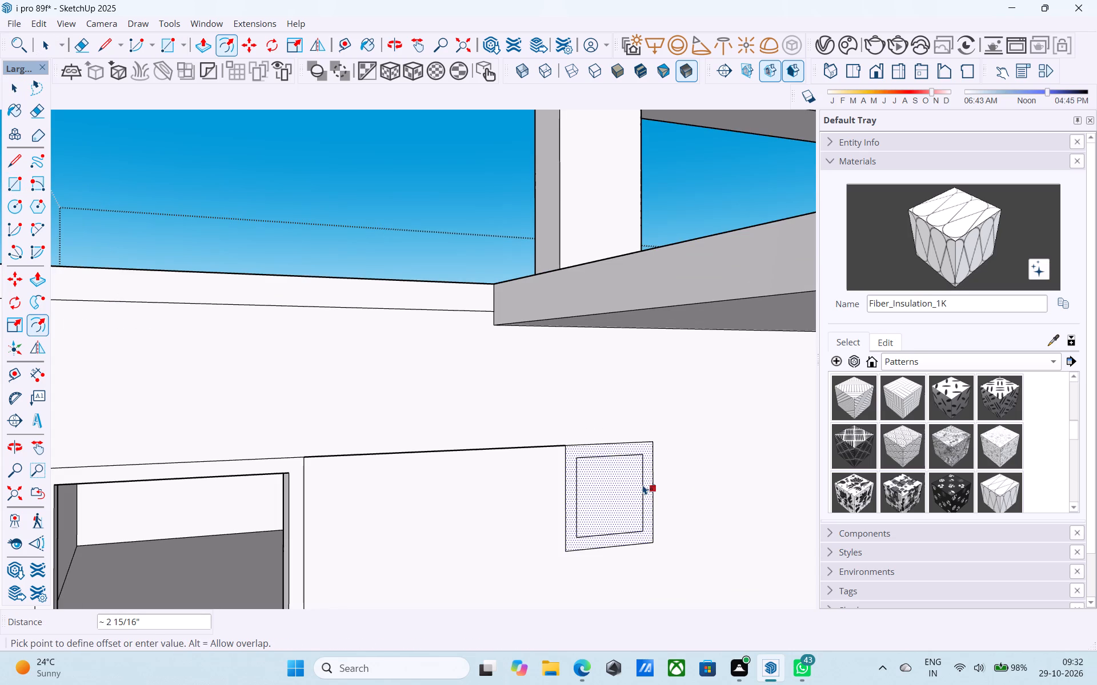
text(2")
key(Return)
Erase the reference line between the existing upper-floor window and the new small window.
key(space)
click(637, 490)
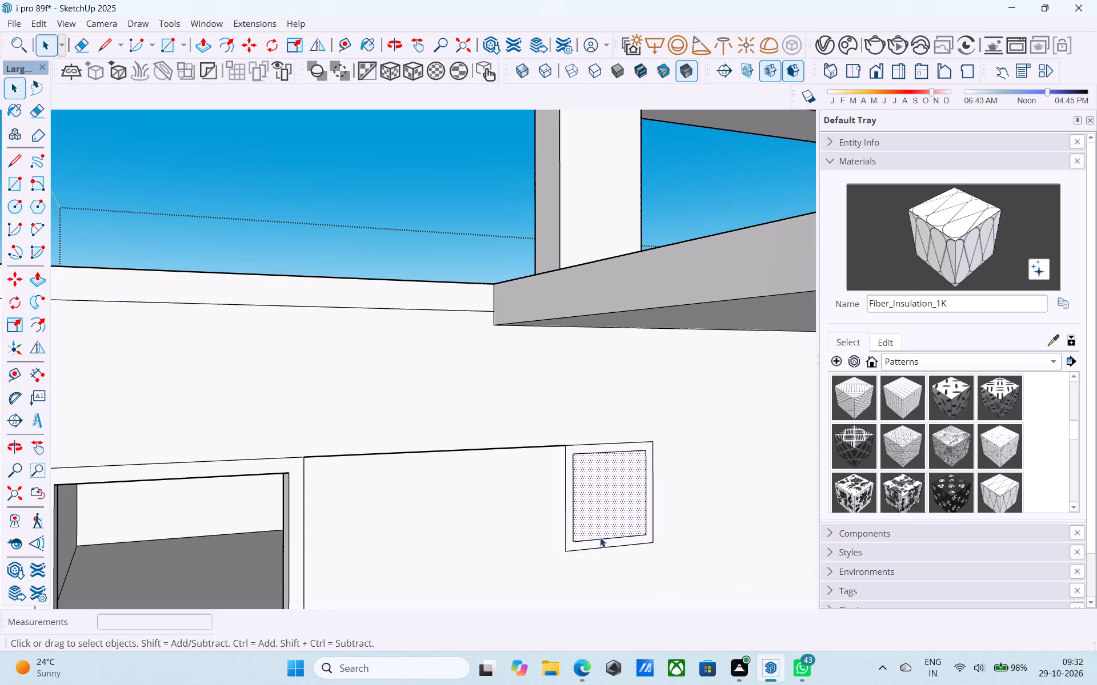
key(e)
drag(521, 504, 493, 381)
Push the new small window's inner face 6" into the upper-floor wall.
key(space)
click(605, 497)
scroll(604, 498, up, 2)
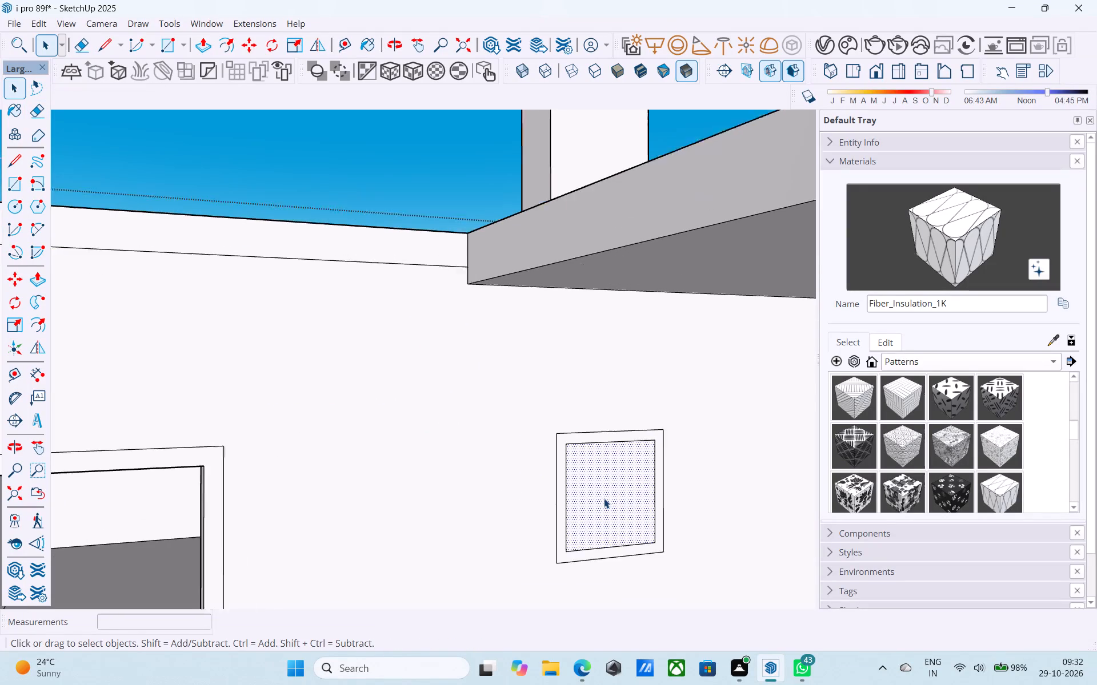
scroll(604, 498, up, 1)
key(p)
click(604, 498)
scroll(597, 490, up, 3)
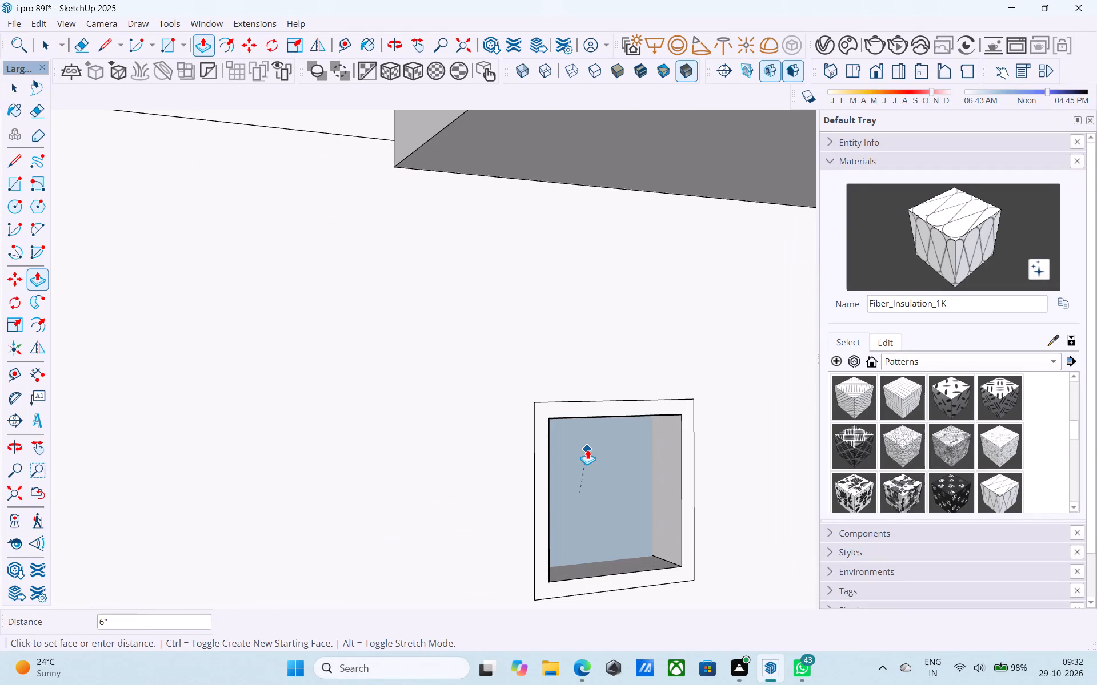
click(587, 449)
key(space)
Save the house model with the new small window added.
scroll(586, 447, down, 8)
middle_drag(586, 447, 477, 444)
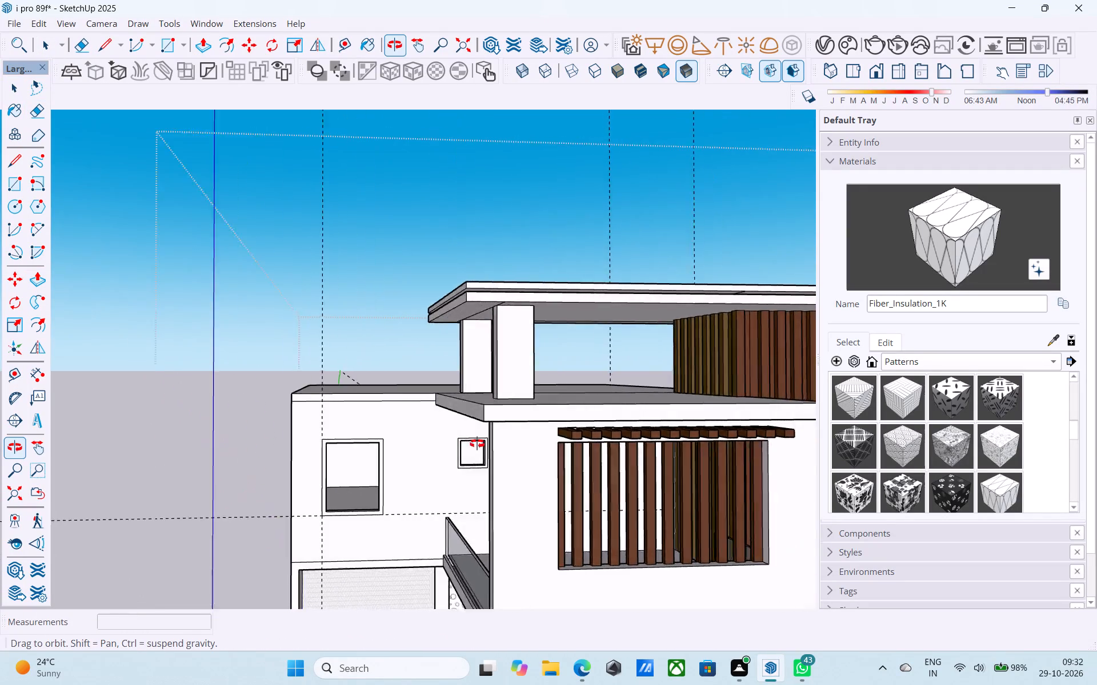
middle_drag(477, 444, 113, 452)
scroll(519, 426, down, 6)
middle_drag(365, 480, 521, 466)
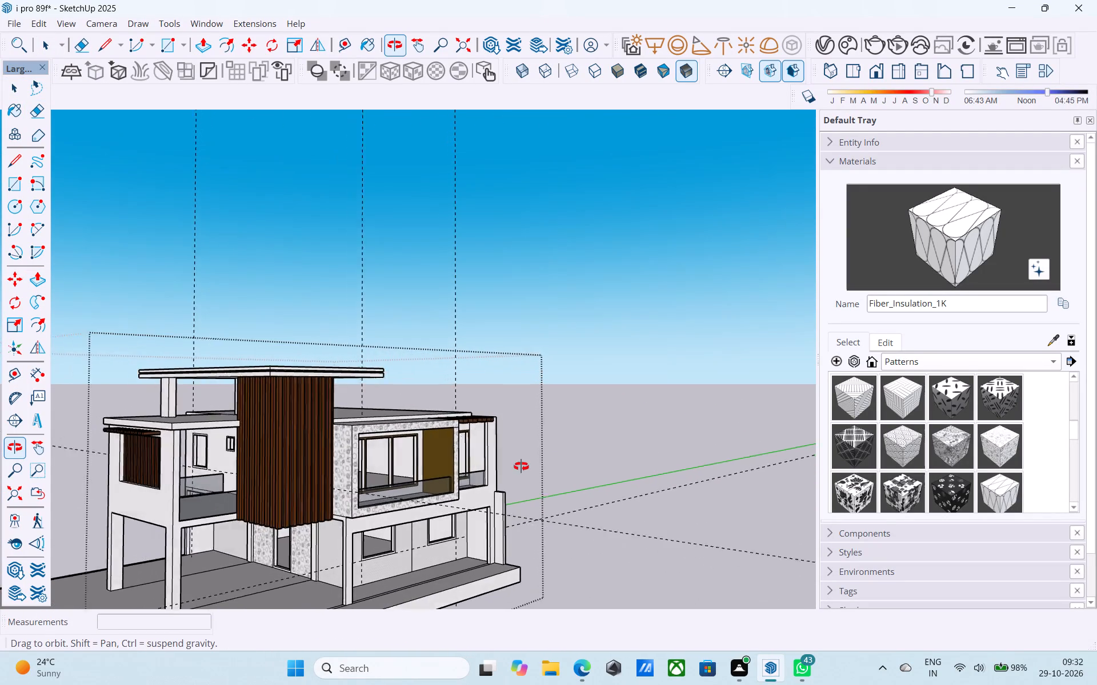
middle_drag(521, 466, 522, 466)
key(ctrl+s)
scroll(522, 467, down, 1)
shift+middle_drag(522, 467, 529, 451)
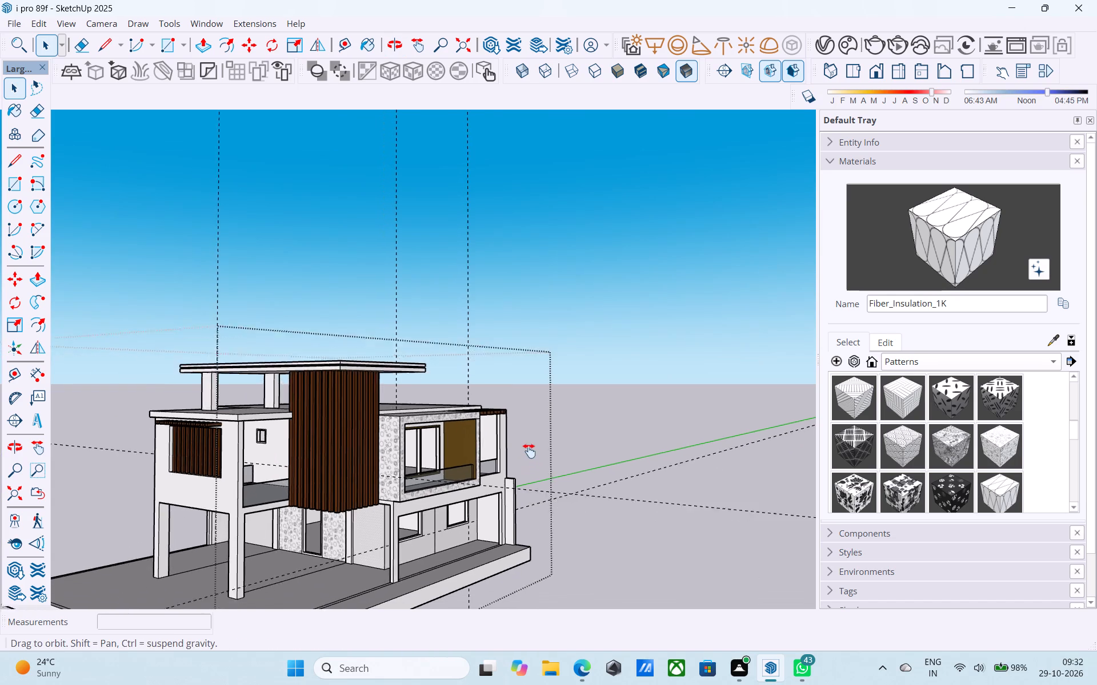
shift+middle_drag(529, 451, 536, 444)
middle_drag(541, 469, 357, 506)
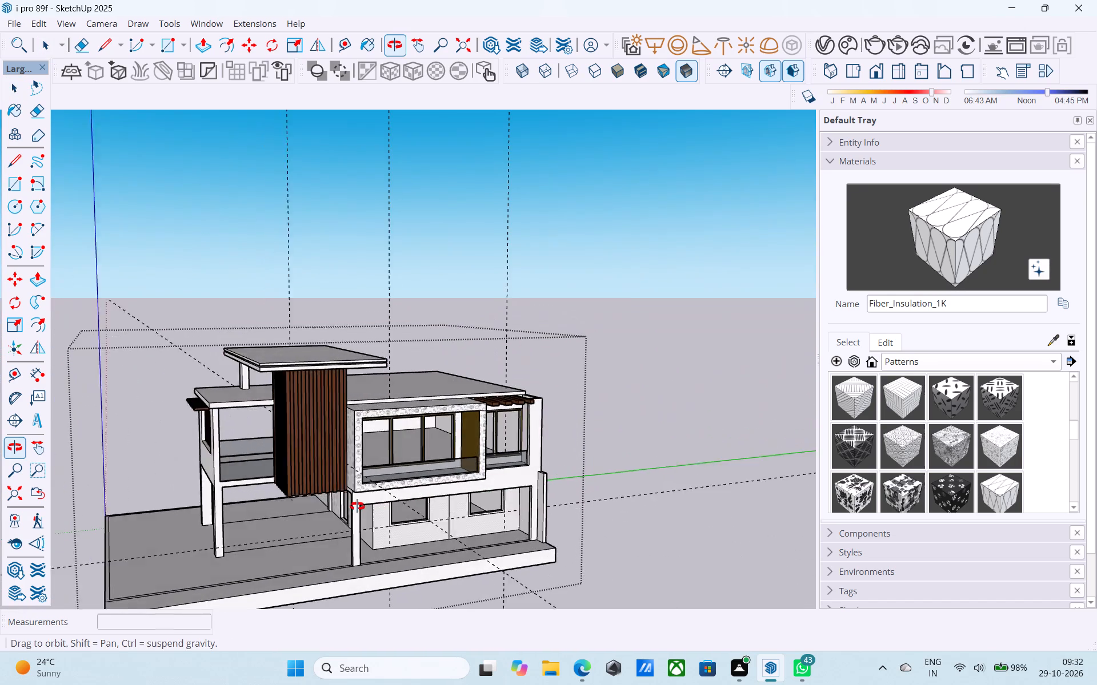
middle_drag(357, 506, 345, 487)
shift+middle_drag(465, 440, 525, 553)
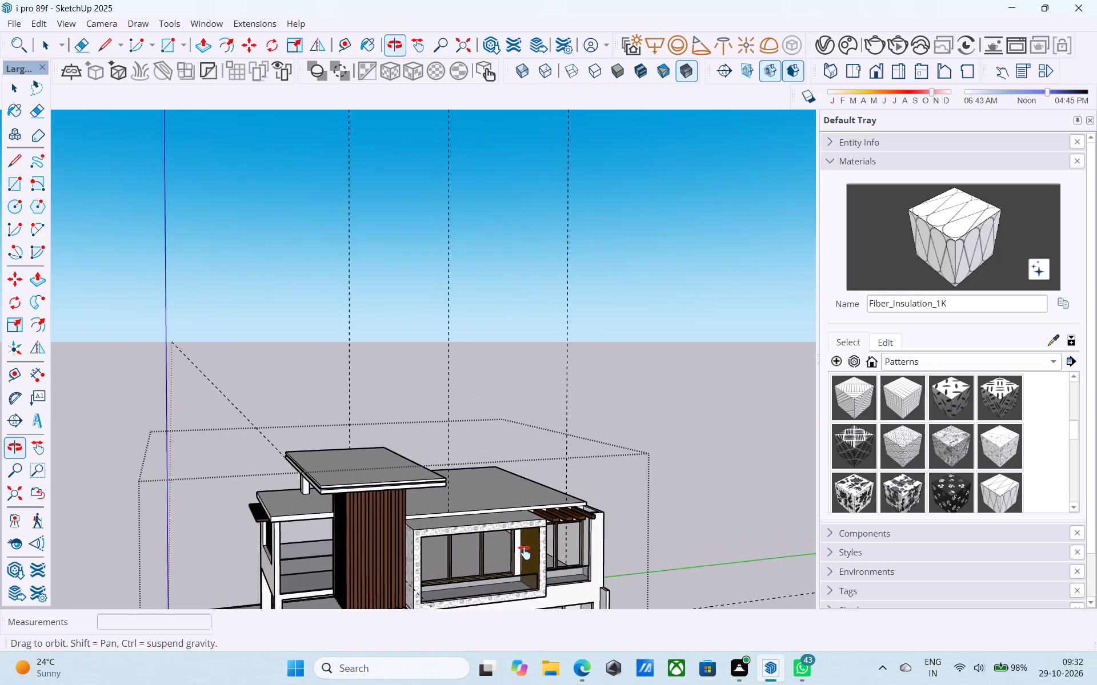
Push/Pull the top of the L-shaped corner wall beside the pergola beams up 6' 2", level with the higher roof slab.
shift+middle_drag(525, 553, 527, 577)
scroll(600, 573, up, 7)
middle_drag(601, 572, 601, 549)
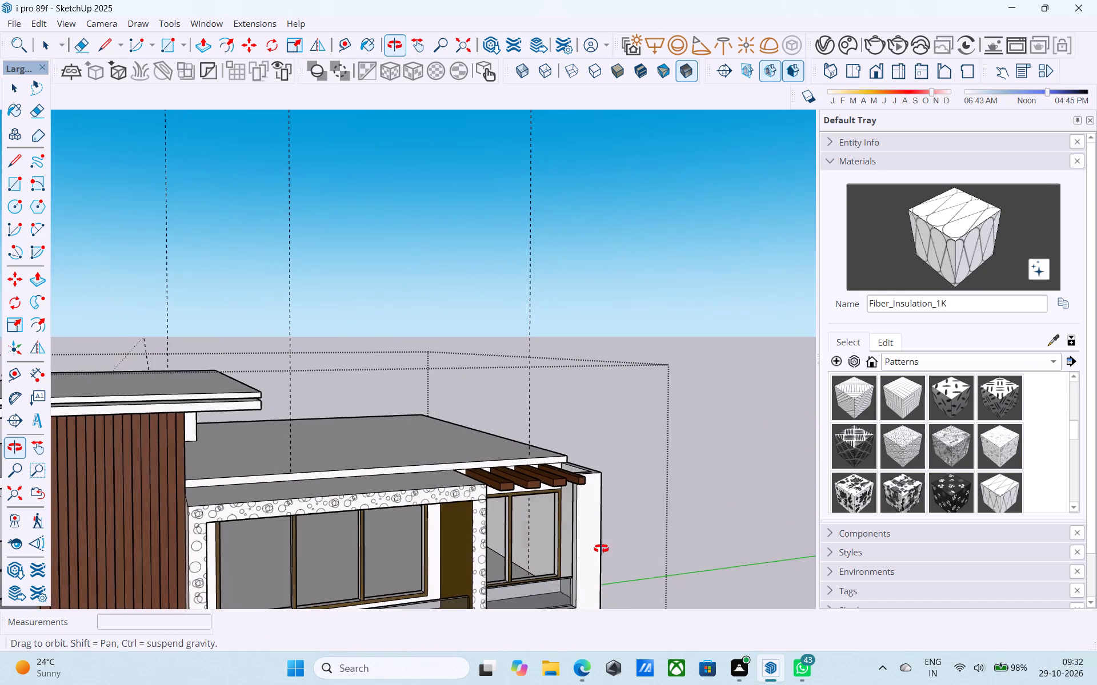
middle_drag(601, 549, 602, 520)
scroll(594, 503, down, 6)
middle_drag(593, 503, 760, 550)
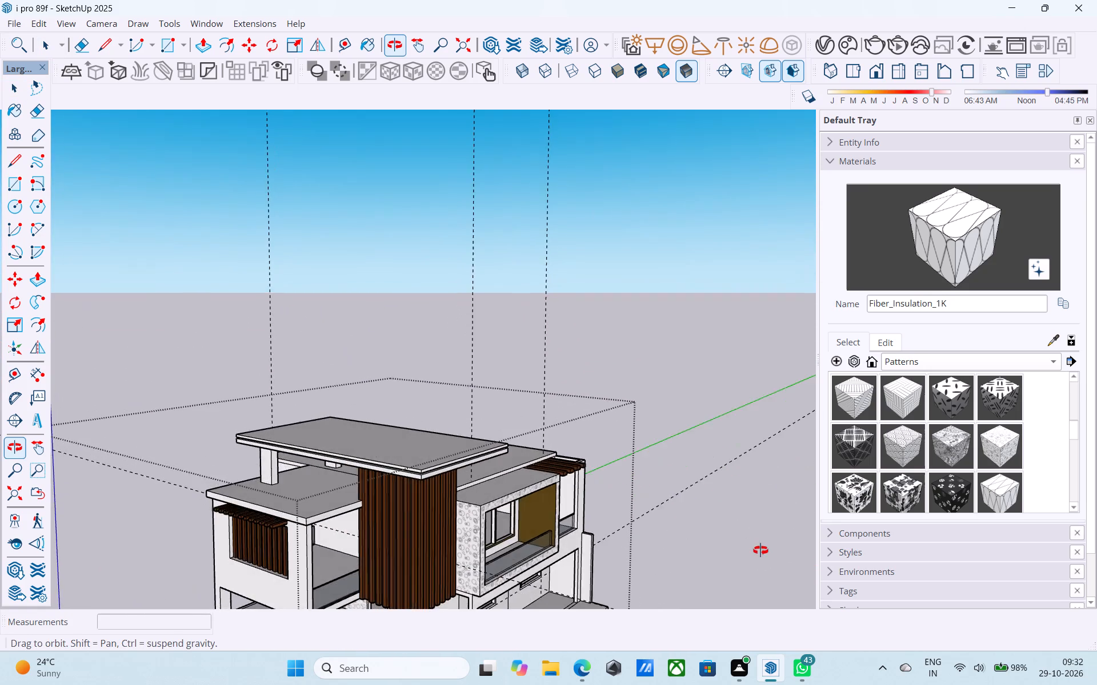
middle_drag(760, 550, 616, 577)
scroll(604, 580, up, 12)
scroll(591, 523, down, 1)
middle_drag(591, 523, 558, 662)
middle_drag(621, 422, 596, 546)
scroll(580, 439, up, 2)
click(579, 410)
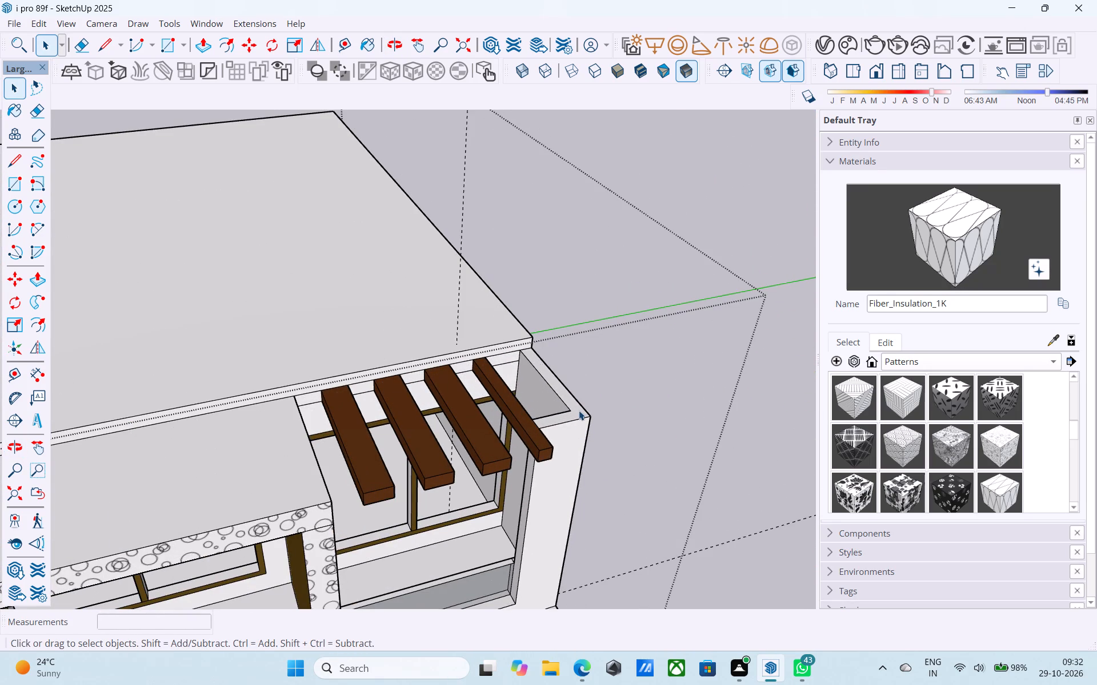
key(p)
click(579, 410)
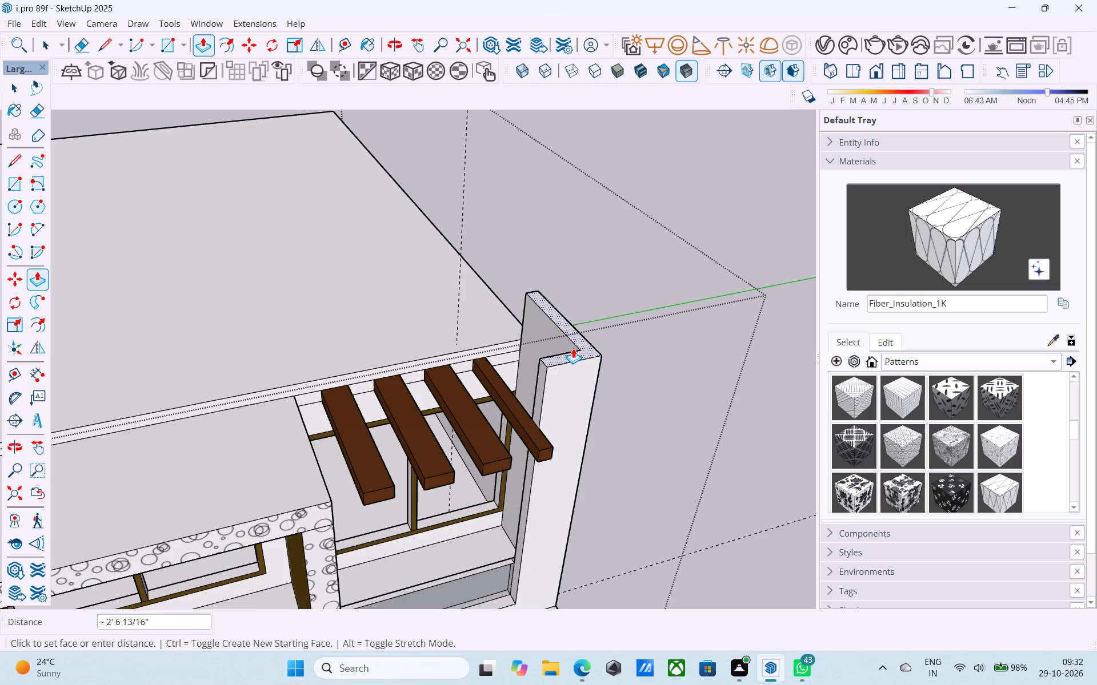
scroll(573, 349, down, 9)
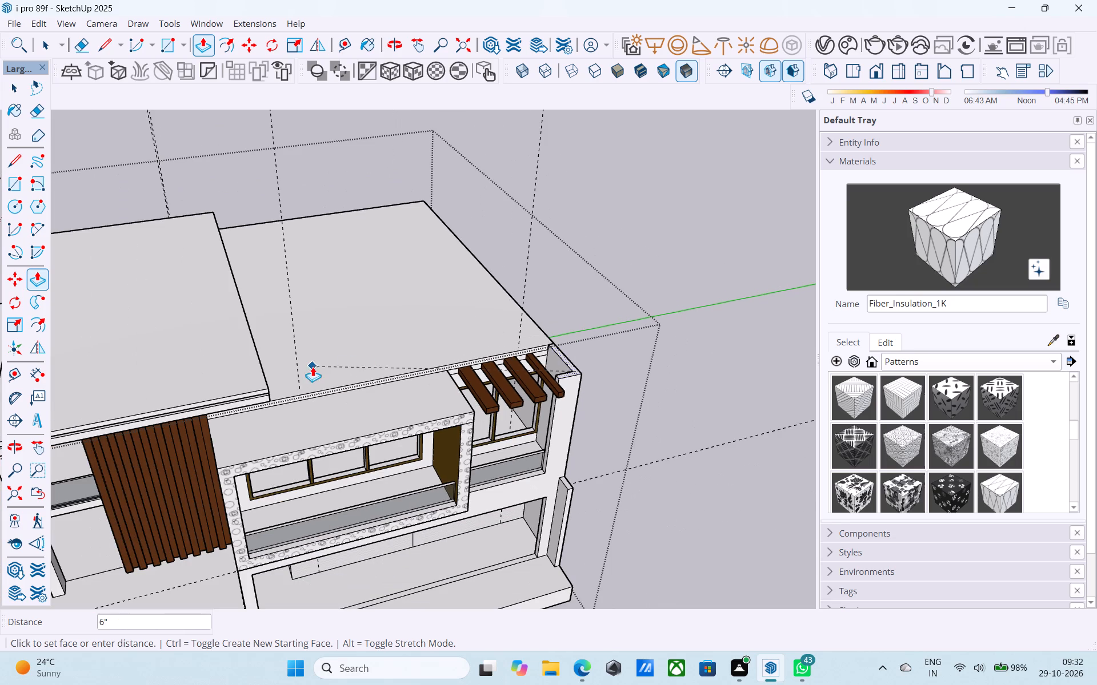
click(272, 395)
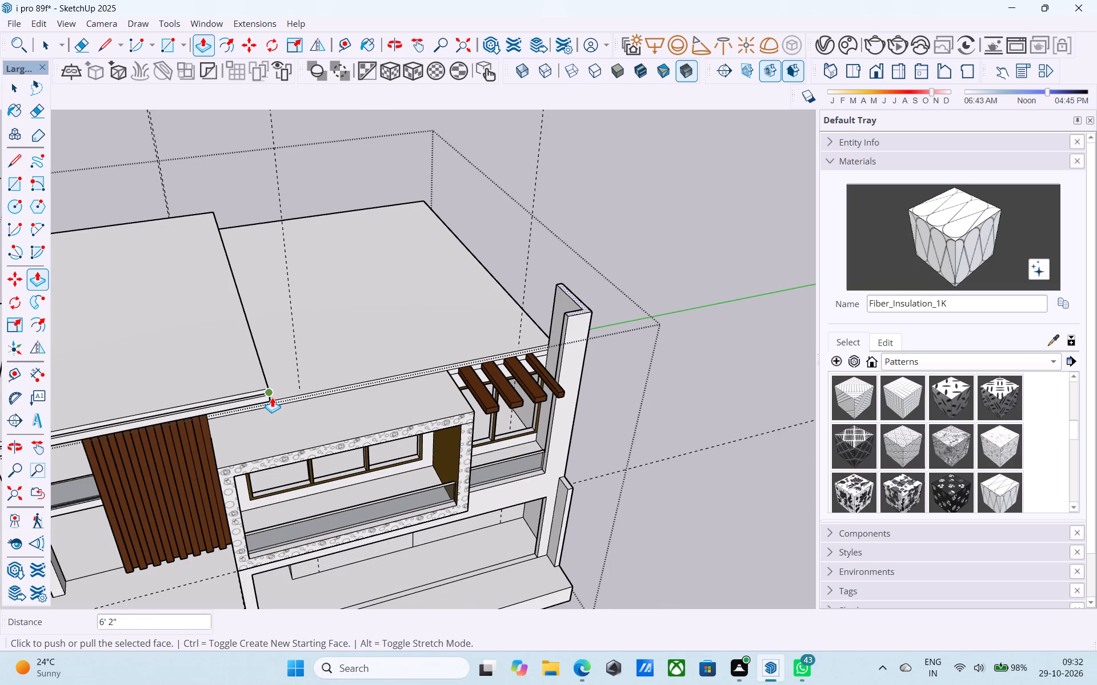
Extend the end face of the raised corner wall 31' 6" along the side of the lower roof to the roof's back edge.
scroll(274, 398, down, 4)
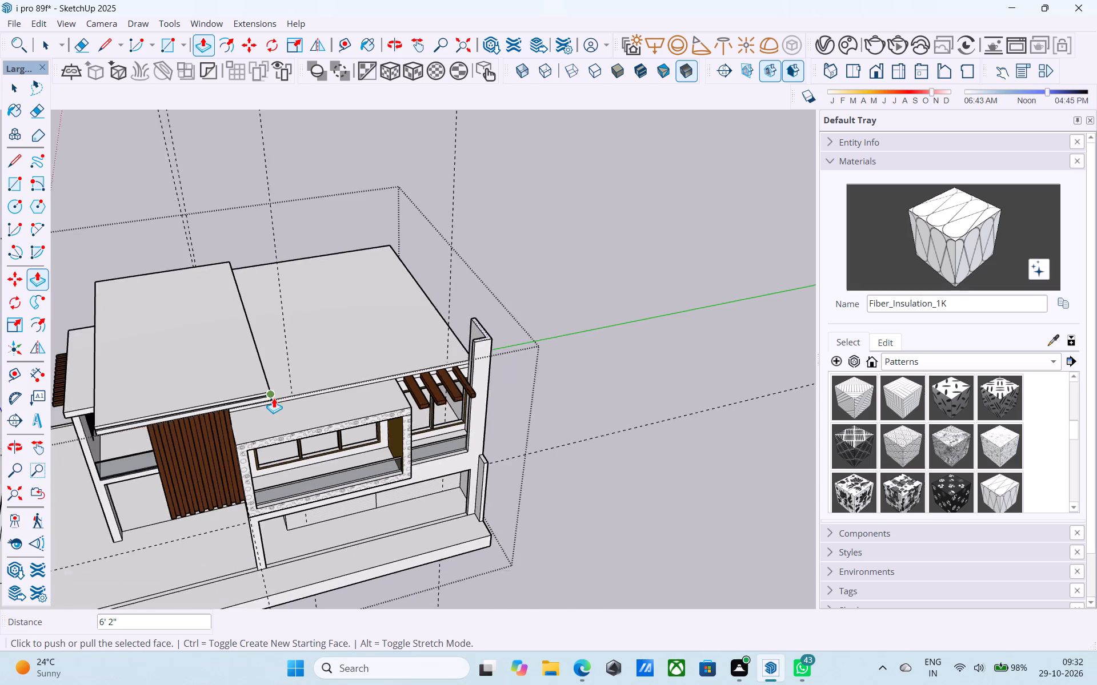
middle_drag(274, 398, 723, 467)
scroll(453, 511, down, 2)
middle_drag(448, 511, 738, 501)
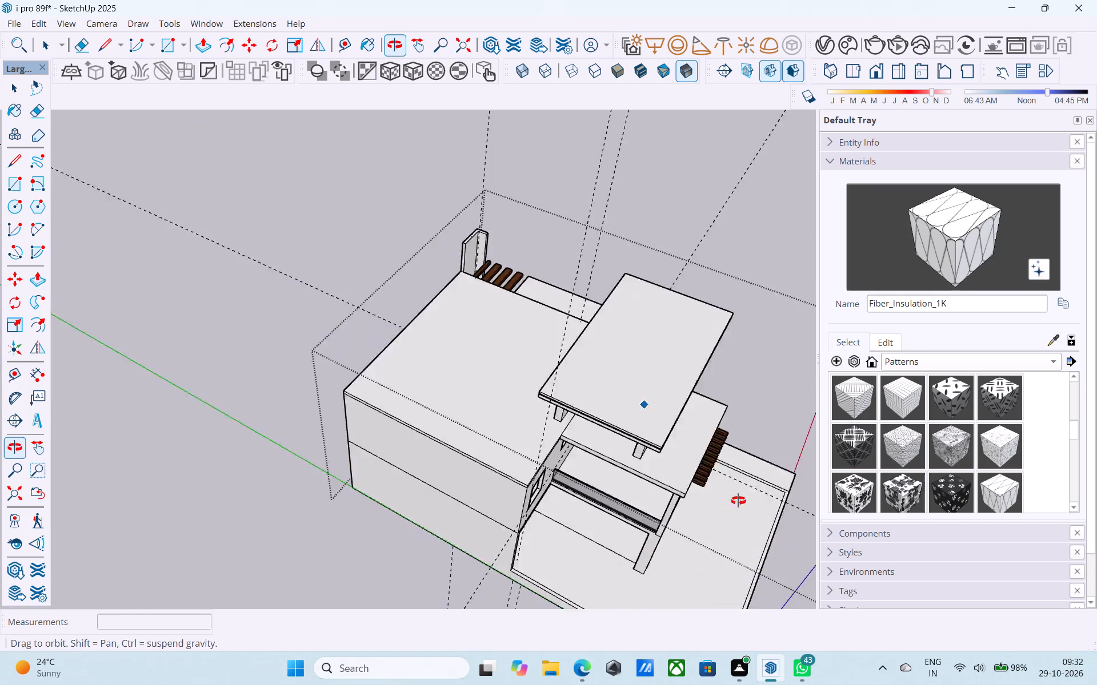
middle_drag(738, 501, 803, 491)
scroll(417, 262, up, 8)
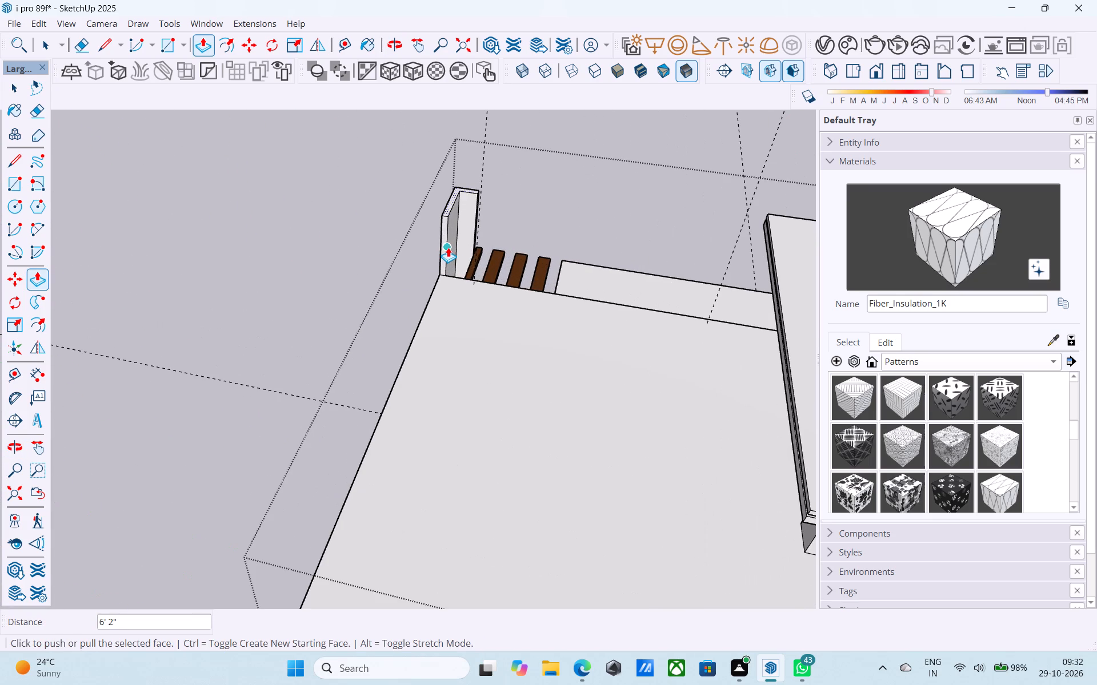
scroll(450, 244, up, 6)
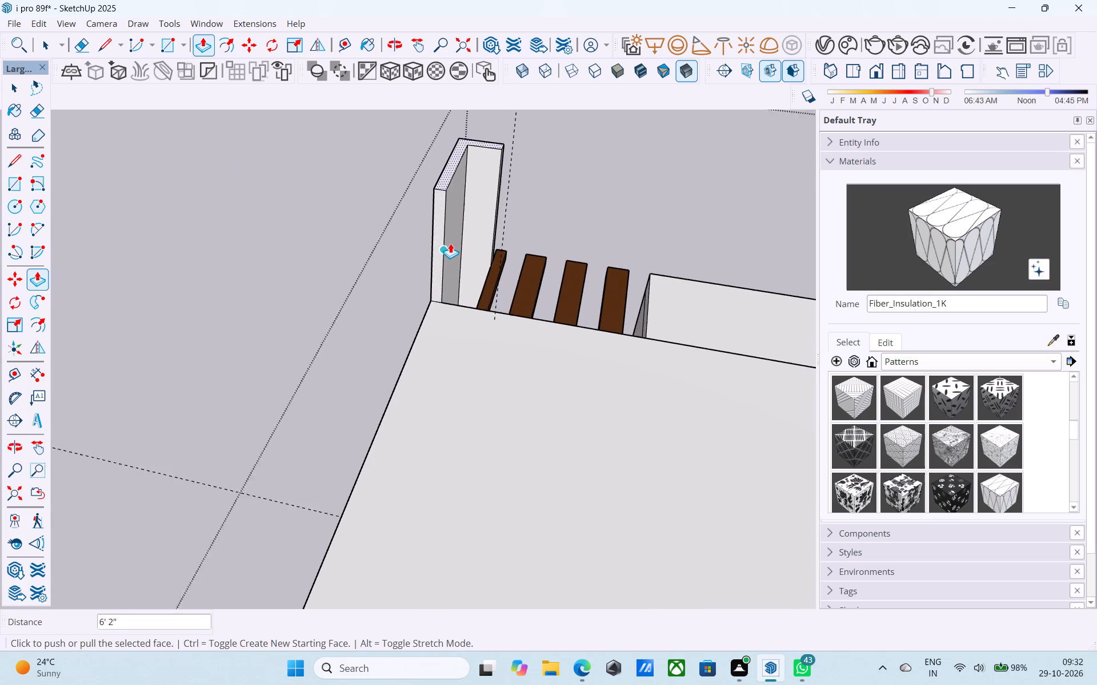
scroll(450, 243, up, 1)
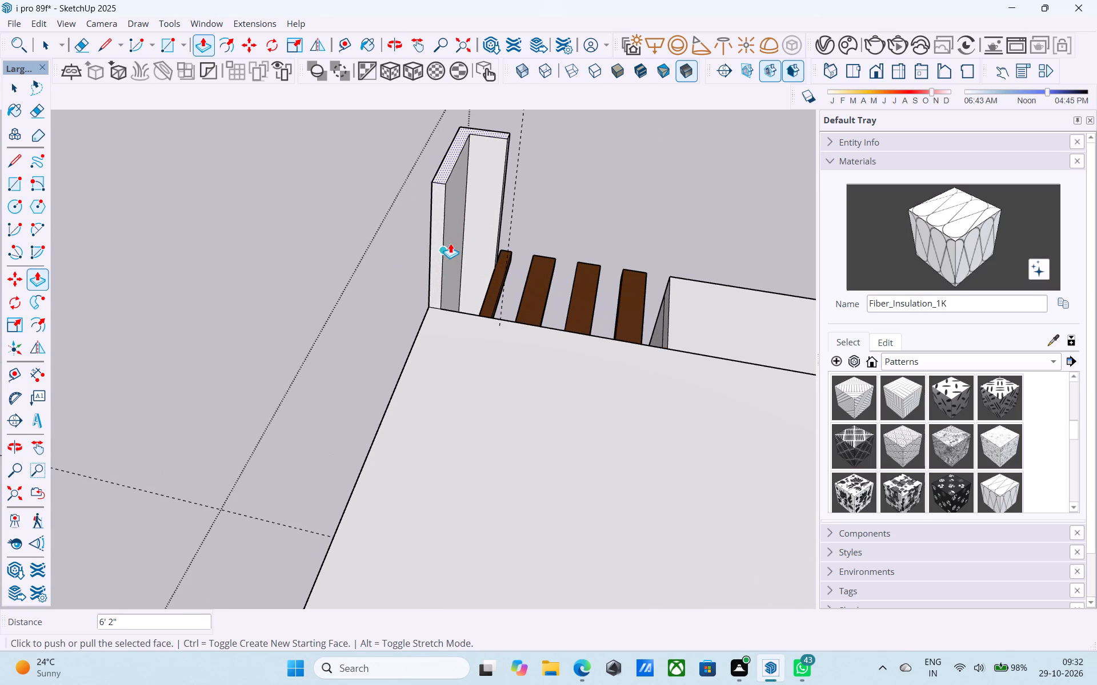
key(space)
click(439, 211)
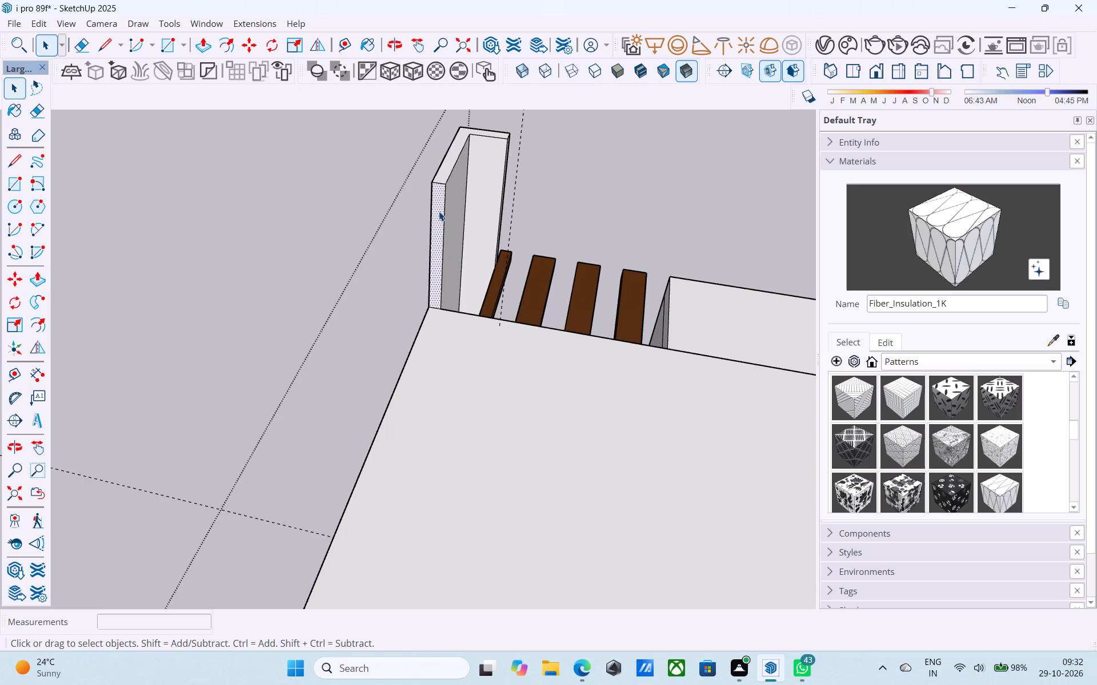
key(p)
click(439, 211)
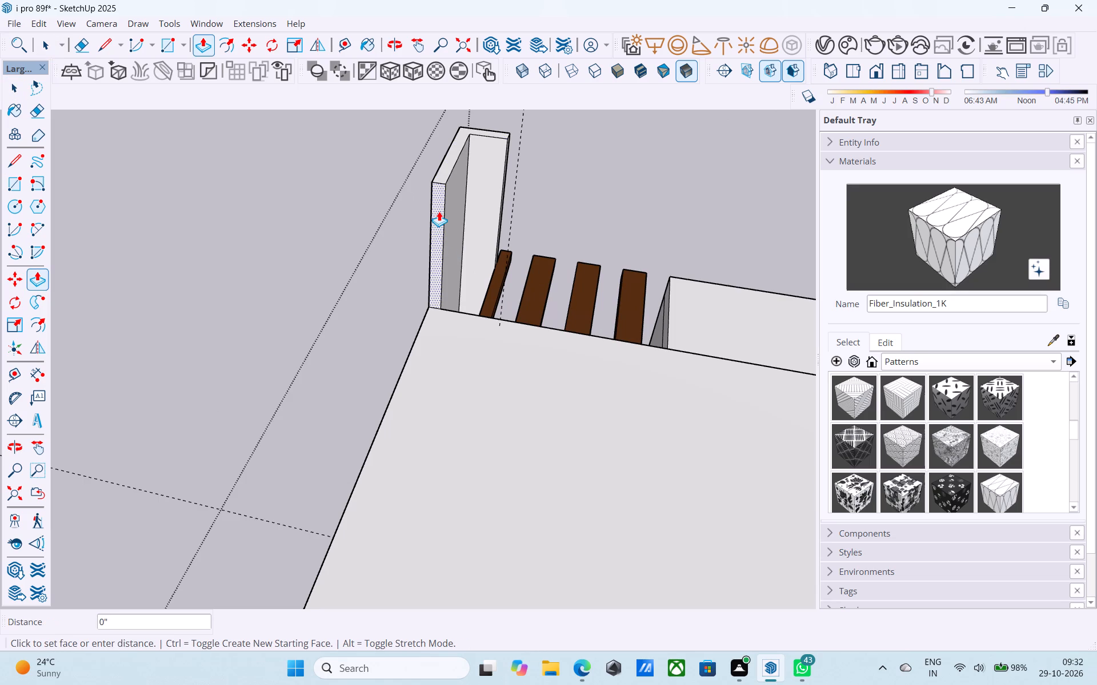
scroll(439, 211, down, 13)
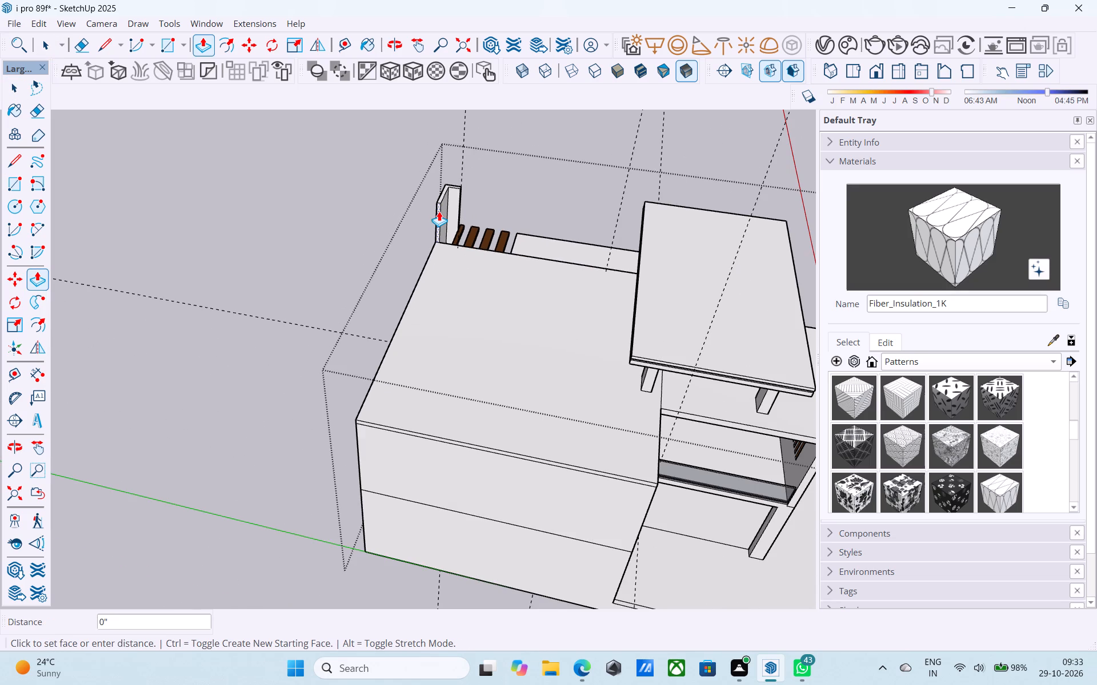
scroll(439, 211, down, 3)
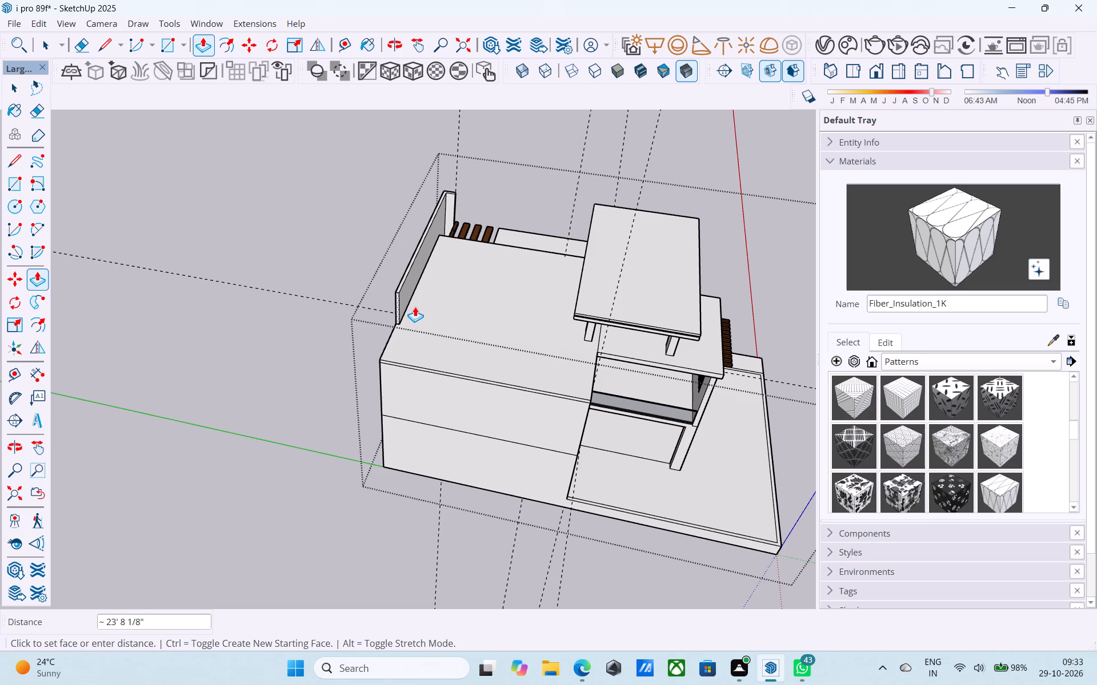
scroll(415, 307, down, 2)
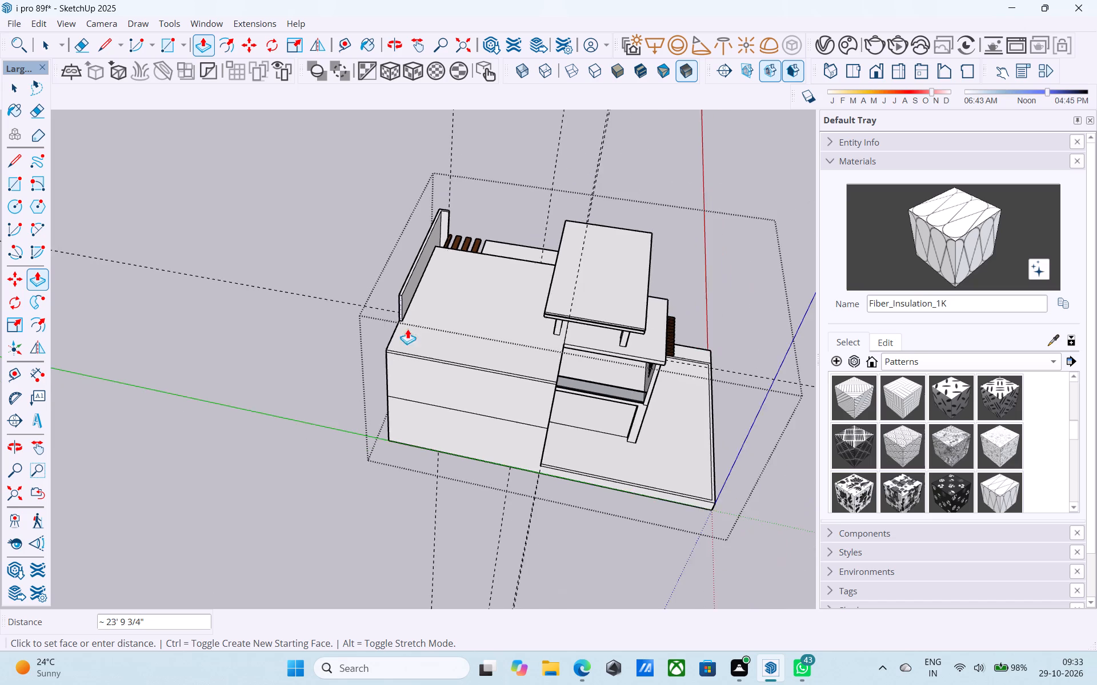
scroll(391, 356, up, 11)
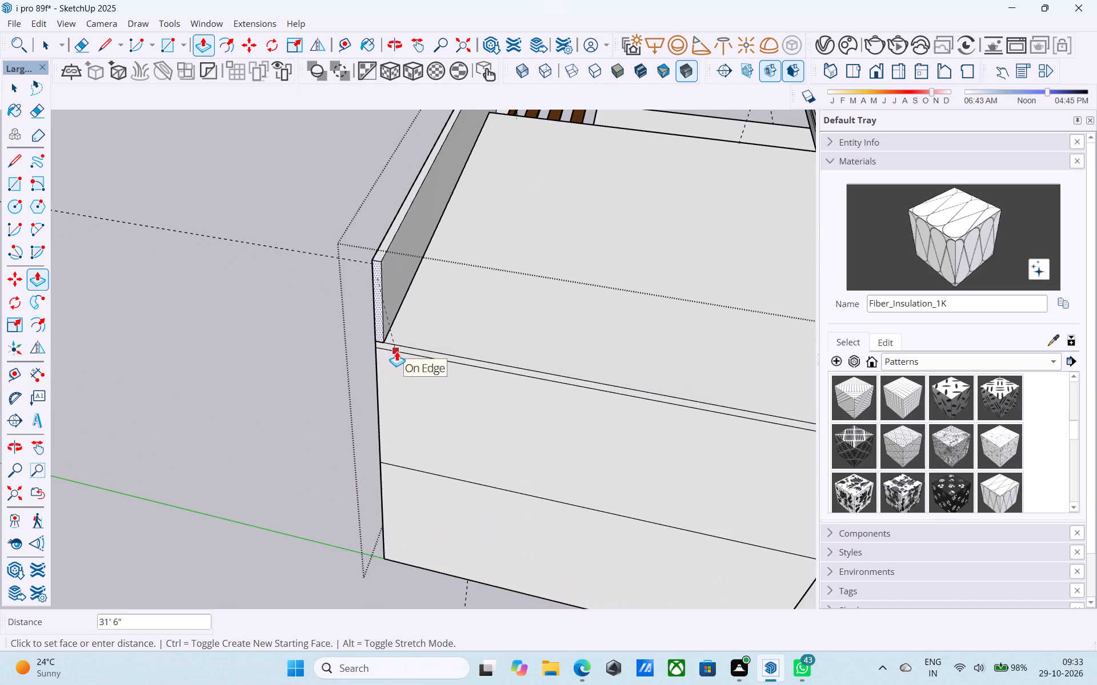
scroll(397, 351, up, 2)
click(397, 350)
click(361, 315)
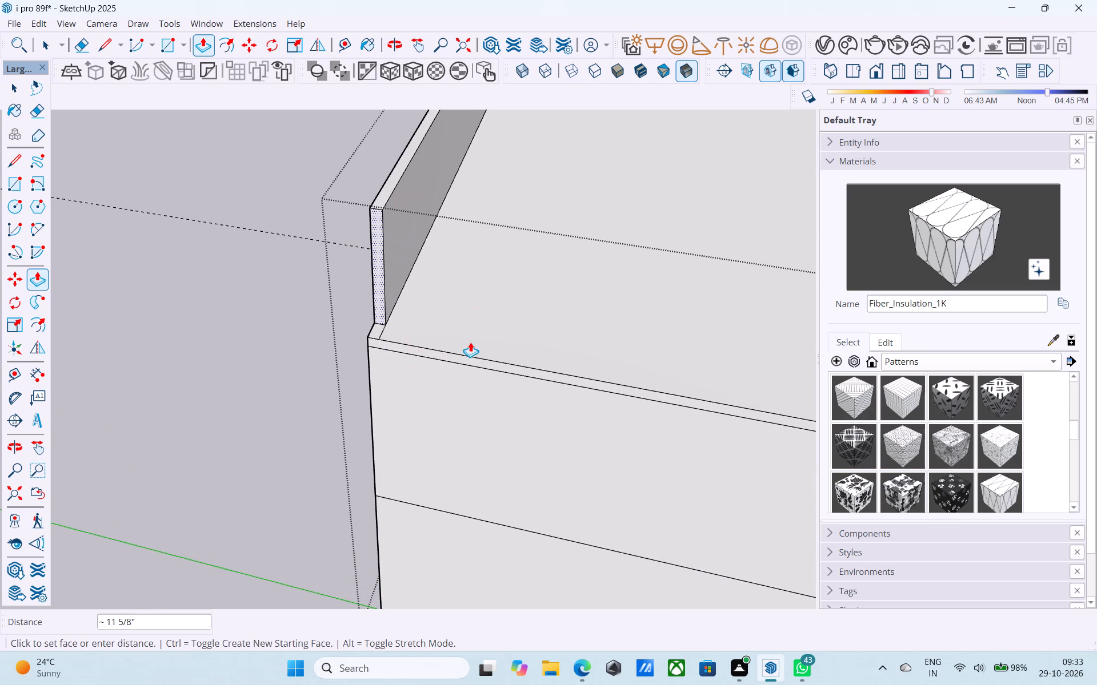
key(space)
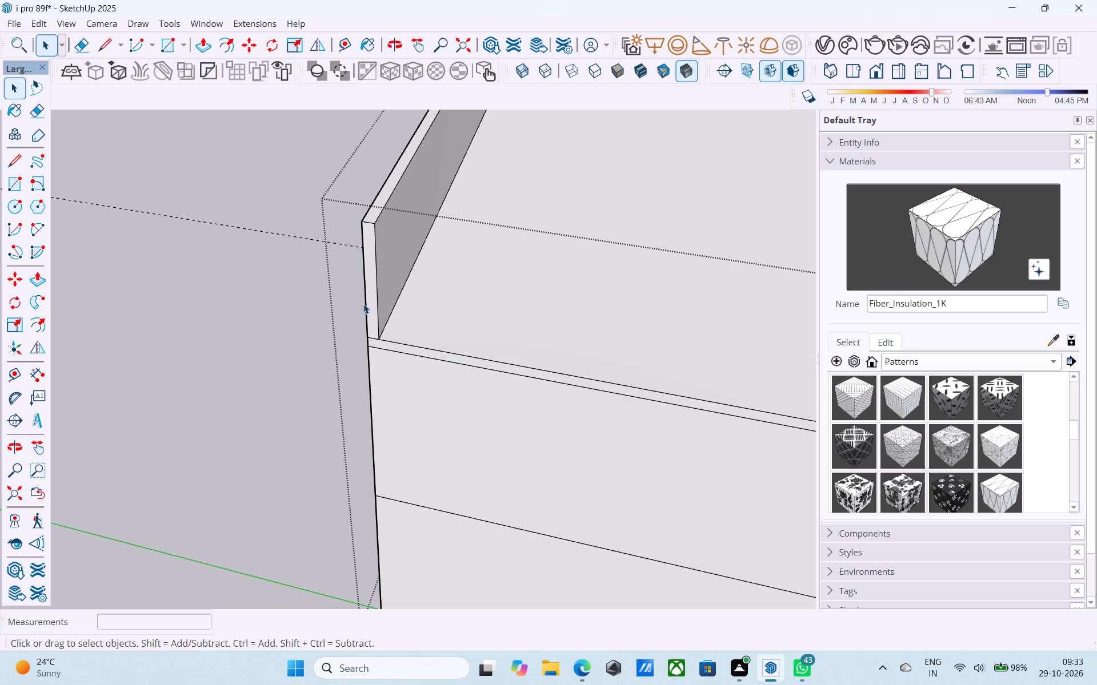
Copy the inner vertical edge at the back end of the new parapet wall 3" along its inner face.
middle_drag(375, 314, 51, 322)
middle_drag(724, 285, 497, 272)
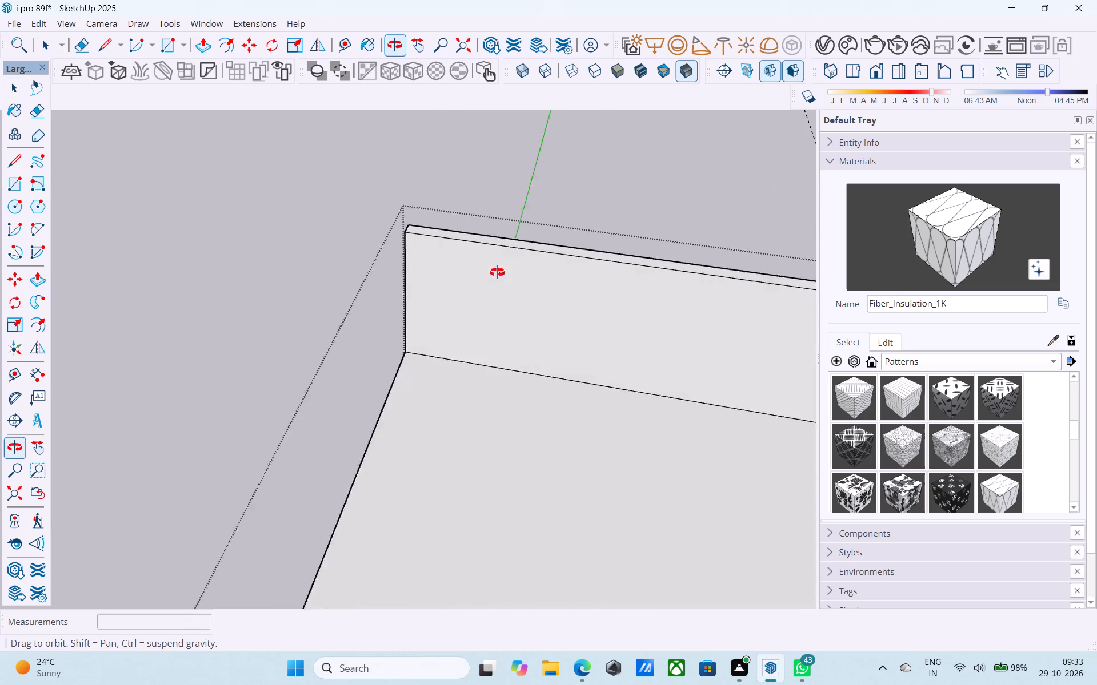
middle_drag(497, 272, 1007, 257)
middle_drag(759, 256, 511, 537)
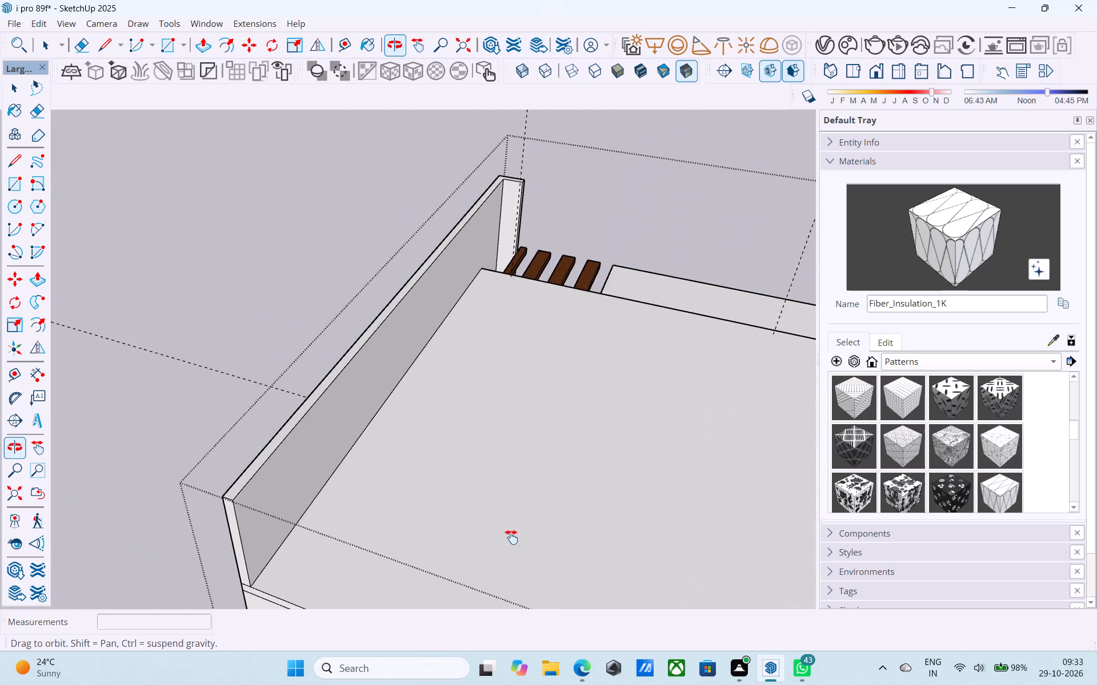
middle_drag(511, 537, 535, 506)
scroll(489, 231, up, 3)
shift+middle_drag(487, 230, 586, 164)
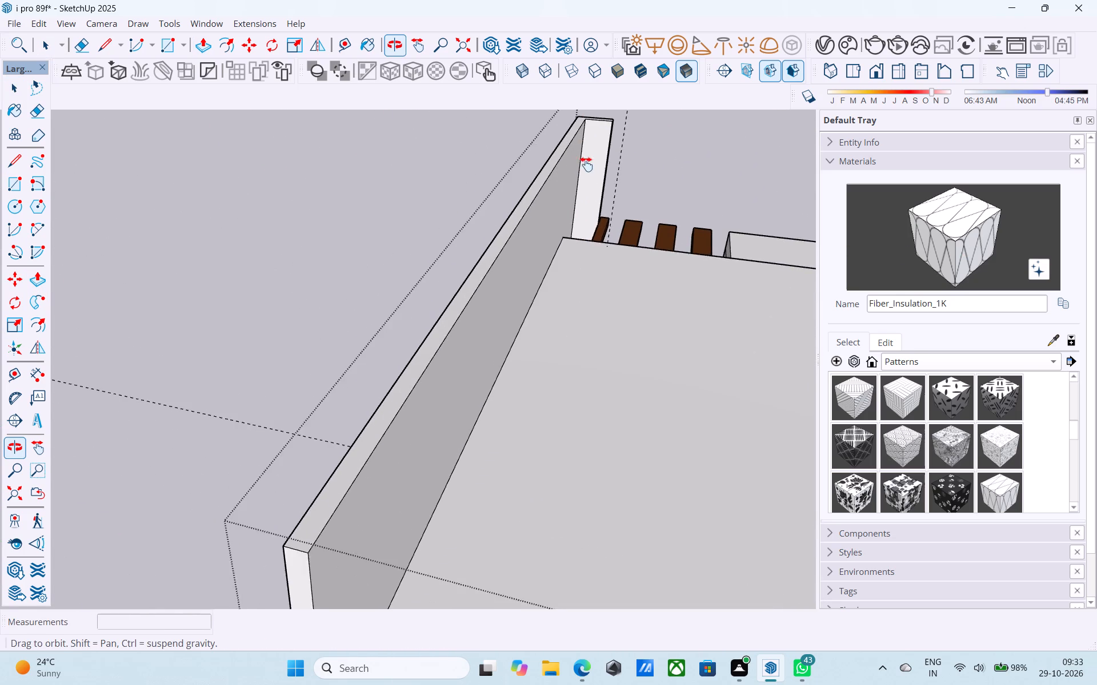
shift+middle_drag(586, 164, 586, 170)
middle_drag(365, 502, 351, 326)
middle_drag(373, 493, 349, 486)
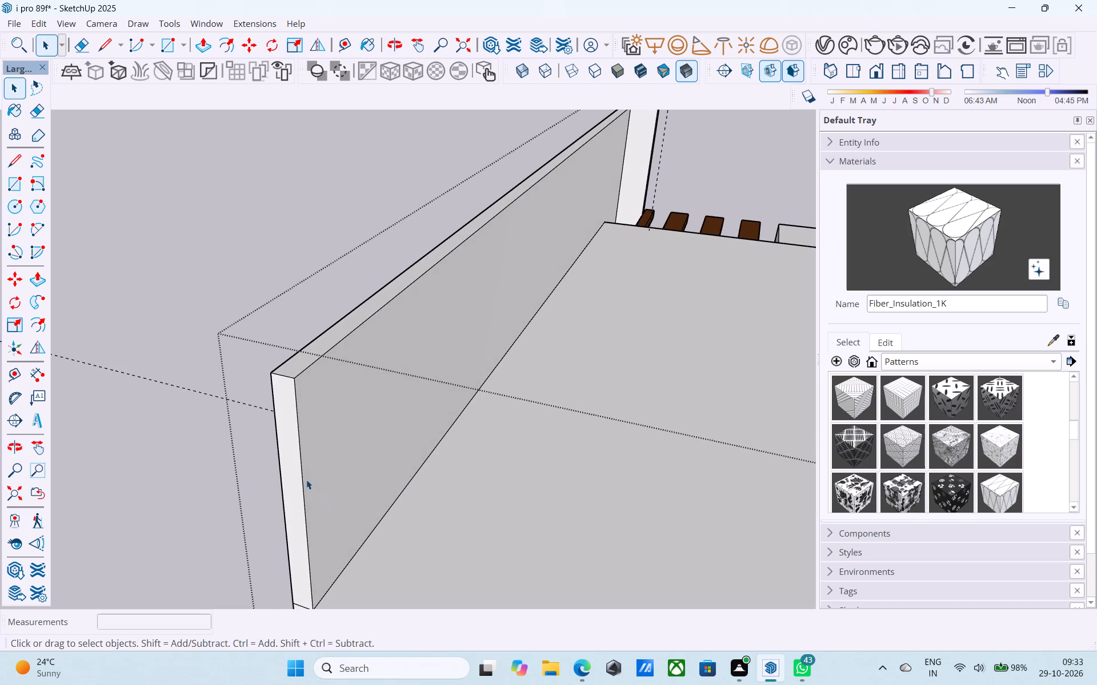
click(301, 477)
scroll(313, 475, down, 3)
middle_drag(313, 475, 197, 501)
scroll(190, 493, down, 8)
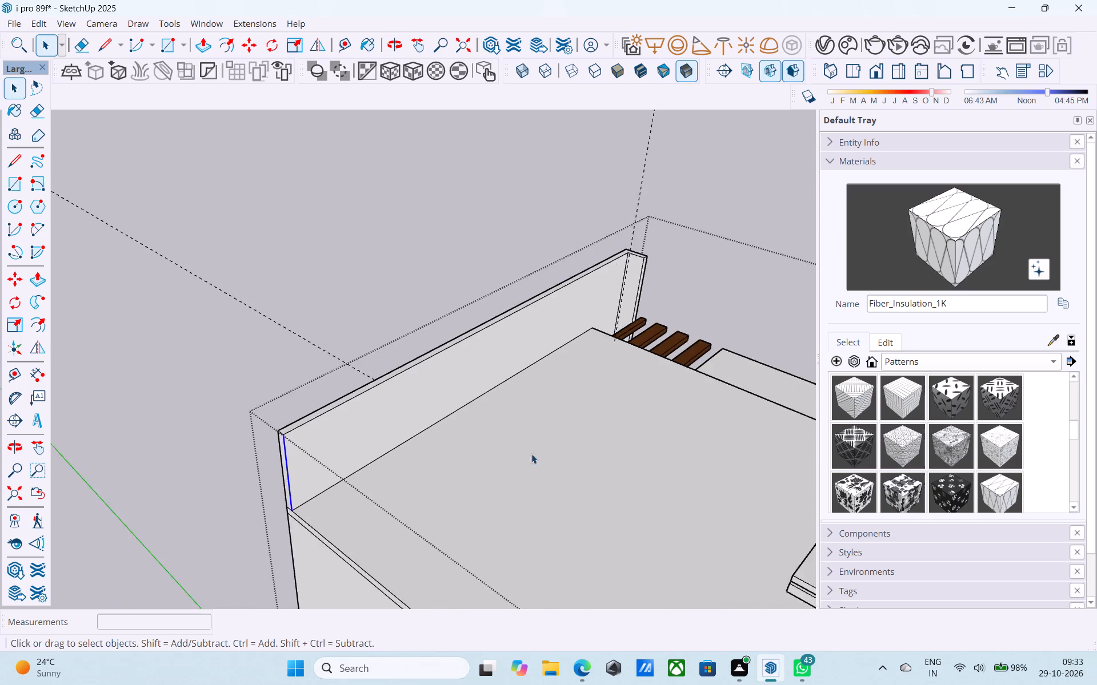
scroll(620, 417, down, 1)
middle_drag(622, 416, 635, 405)
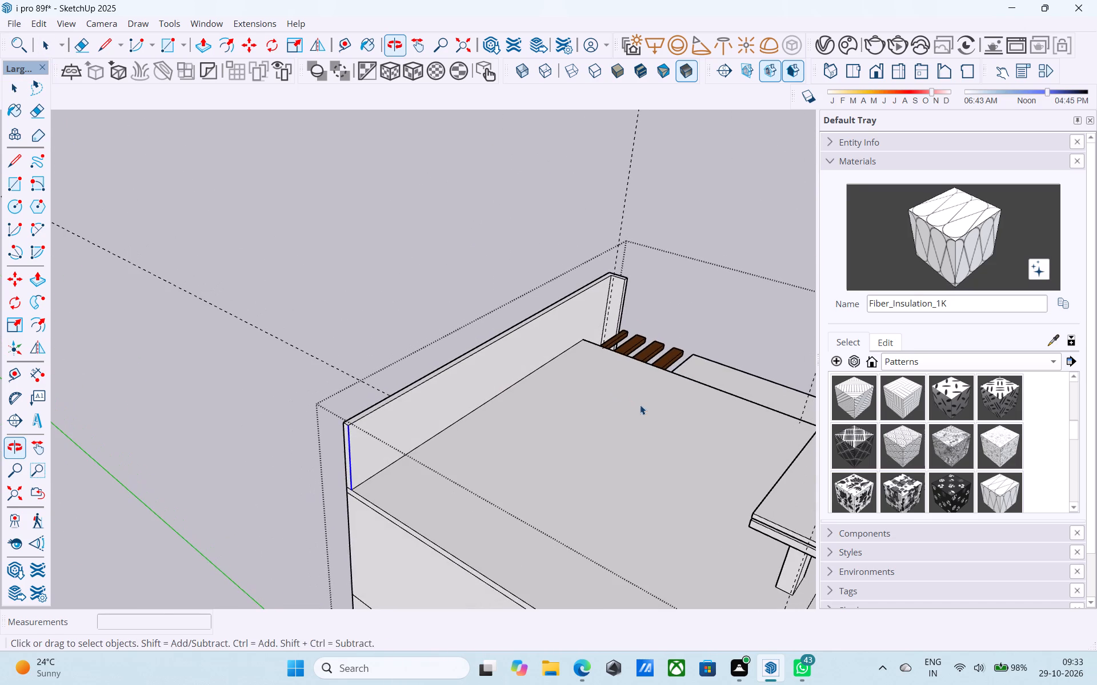
key(m)
scroll(370, 424, up, 11)
click(313, 425)
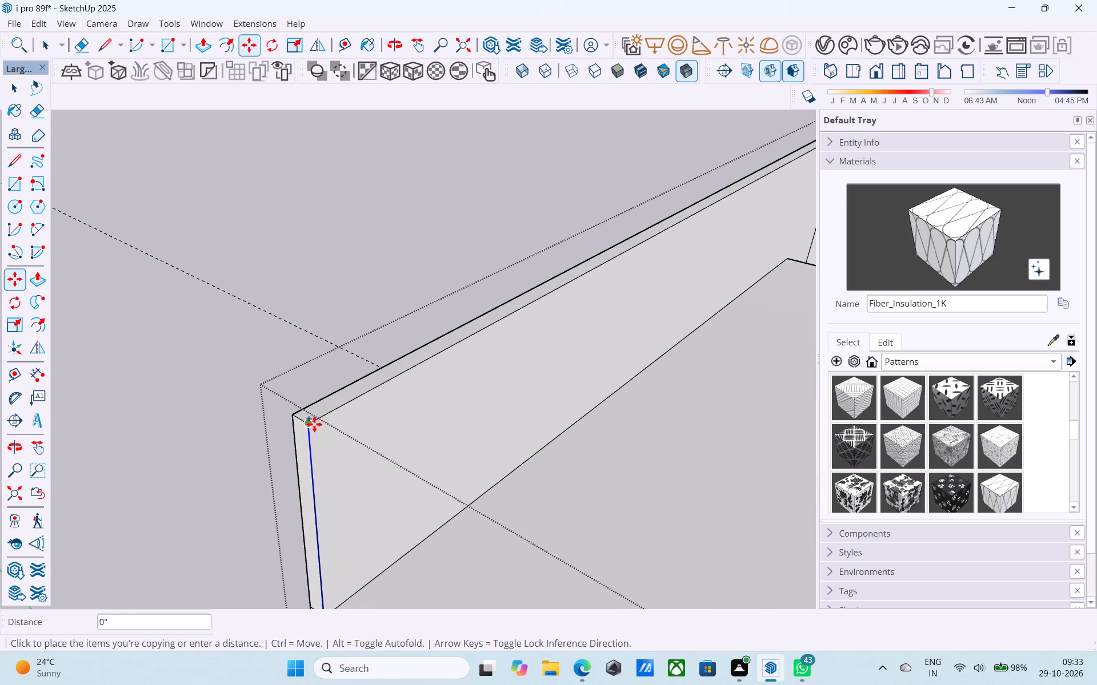
text(3")
key(Return)
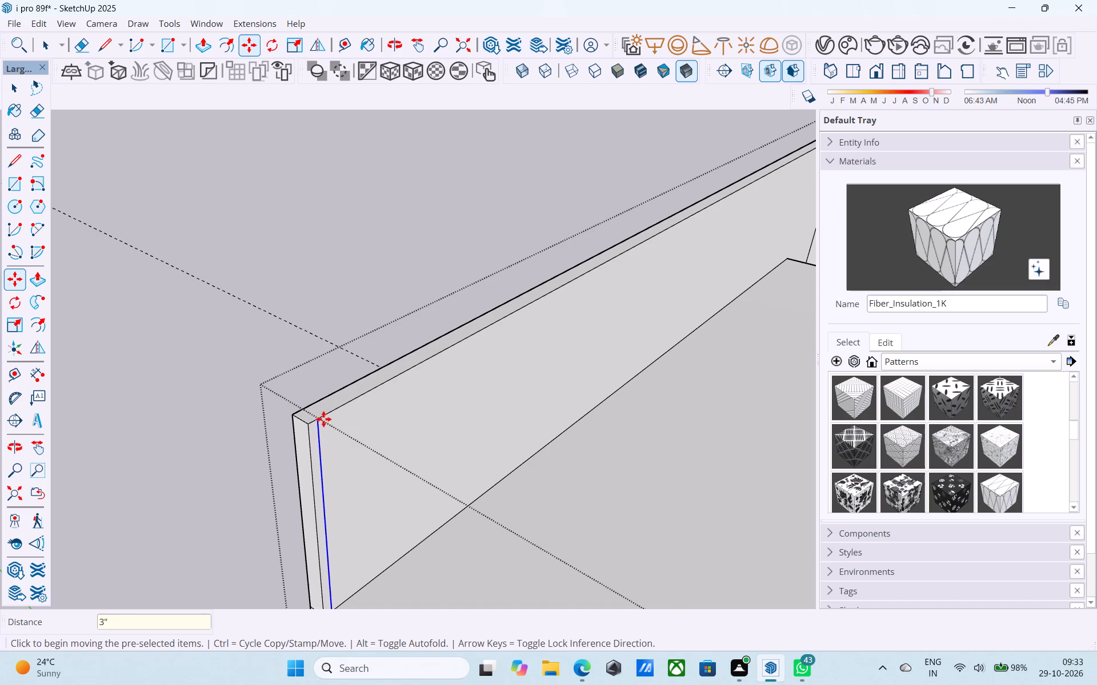
scroll(353, 400, down, 4)
key(space)
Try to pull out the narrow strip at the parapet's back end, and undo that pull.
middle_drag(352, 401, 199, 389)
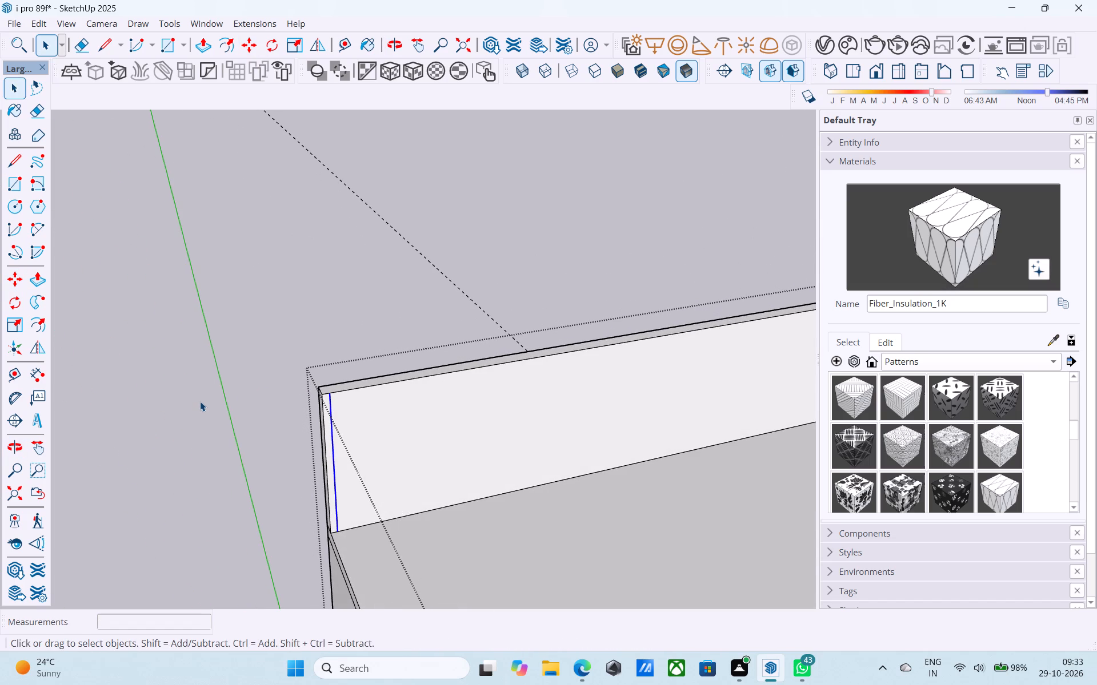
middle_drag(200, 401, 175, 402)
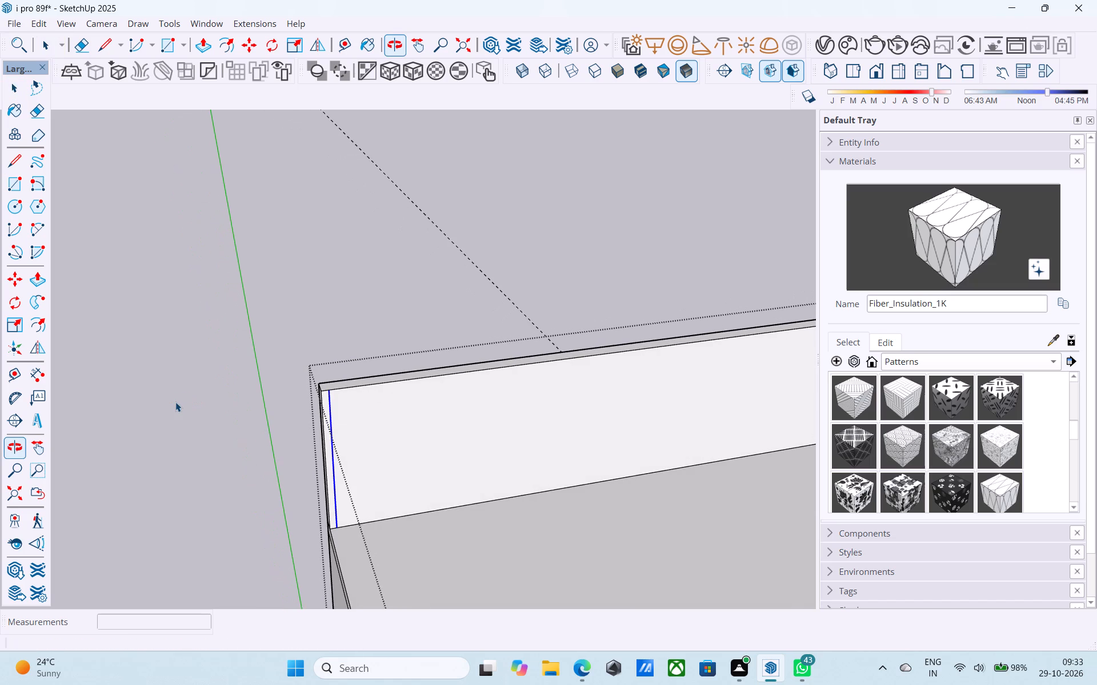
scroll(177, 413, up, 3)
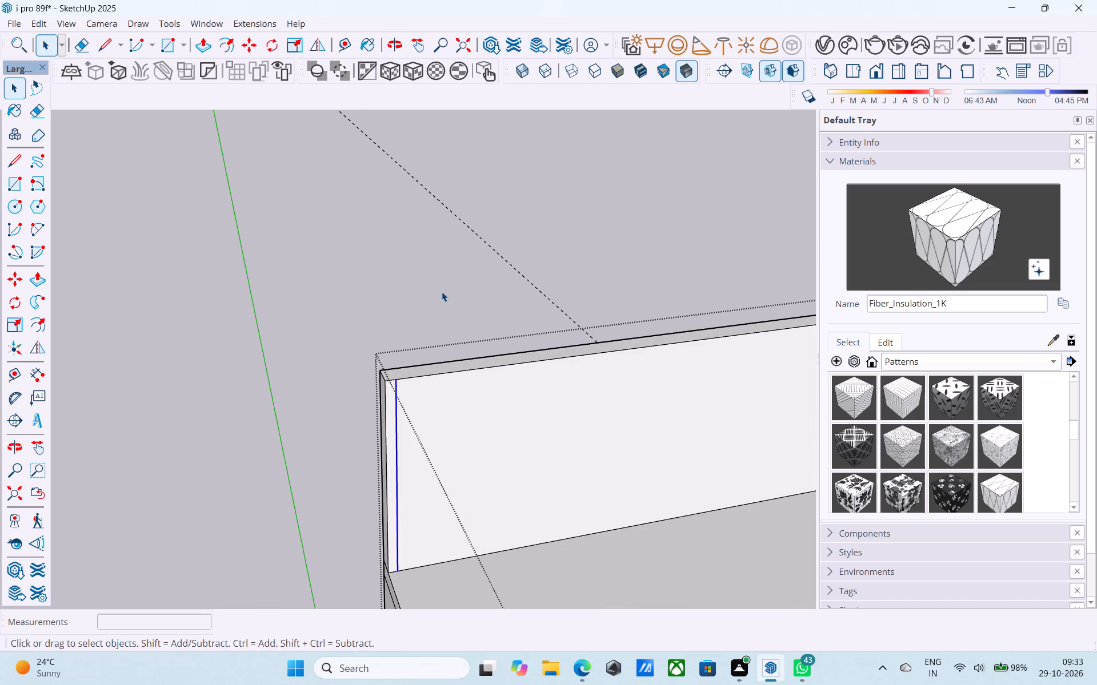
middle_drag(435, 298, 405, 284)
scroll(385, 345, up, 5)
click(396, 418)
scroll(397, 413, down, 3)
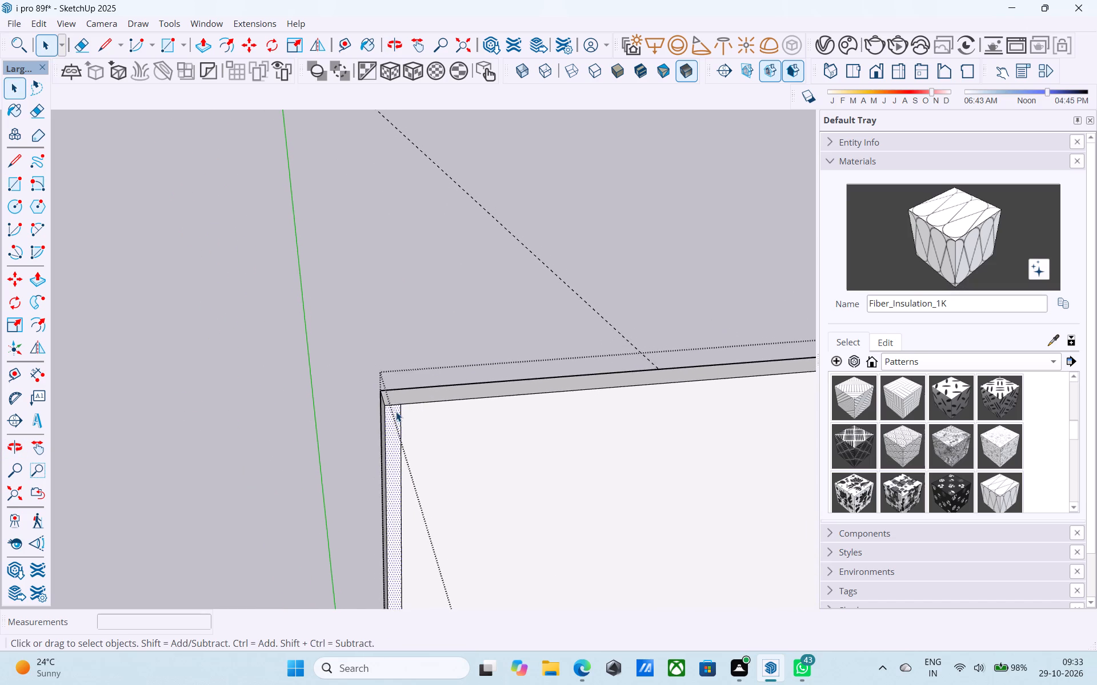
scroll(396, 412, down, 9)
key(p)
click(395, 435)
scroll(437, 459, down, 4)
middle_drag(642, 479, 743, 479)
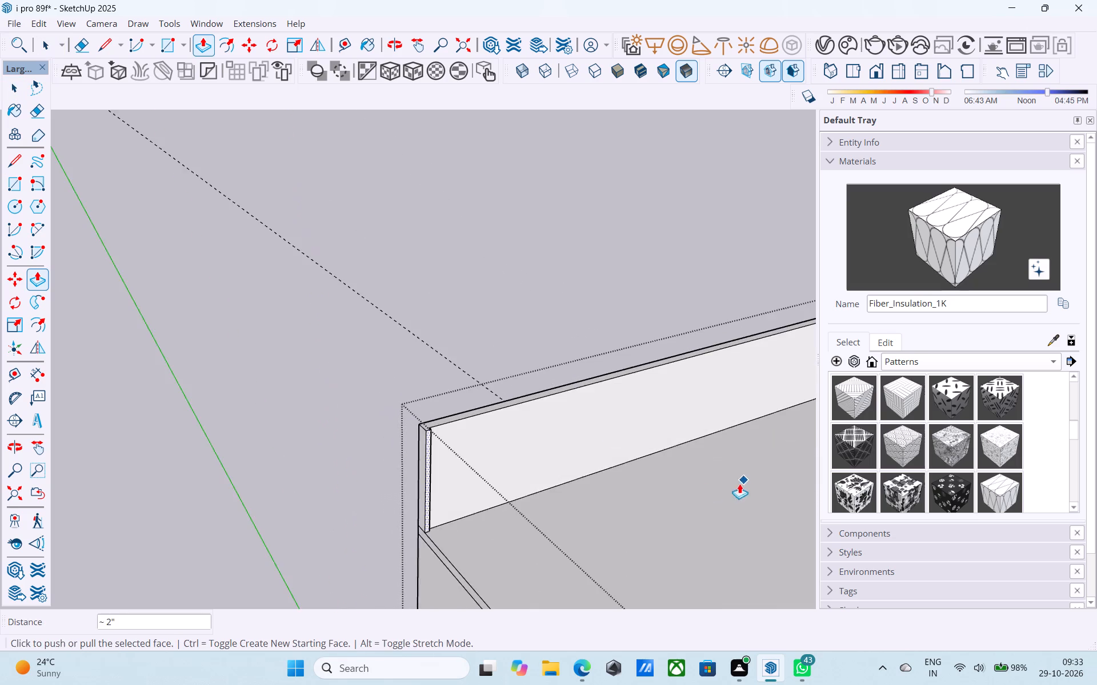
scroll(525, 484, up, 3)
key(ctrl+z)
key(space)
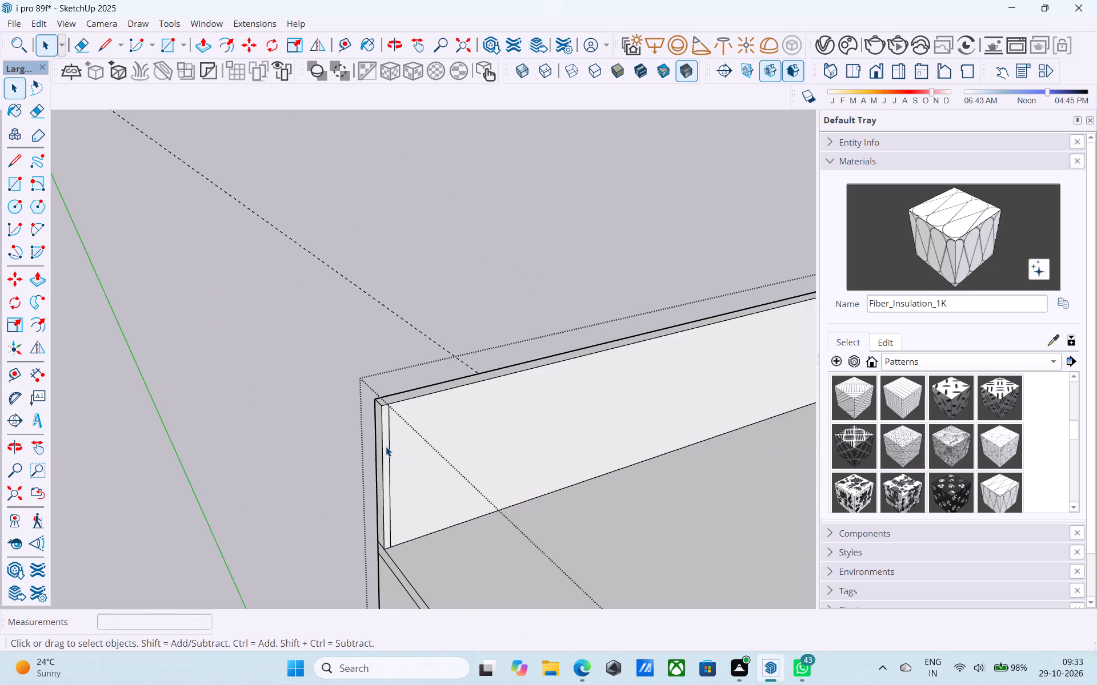
Push/Pull the narrow strip at the parapet's back end out 1' 6", level with the return at the pergola end.
click(386, 446)
key(p)
click(386, 446)
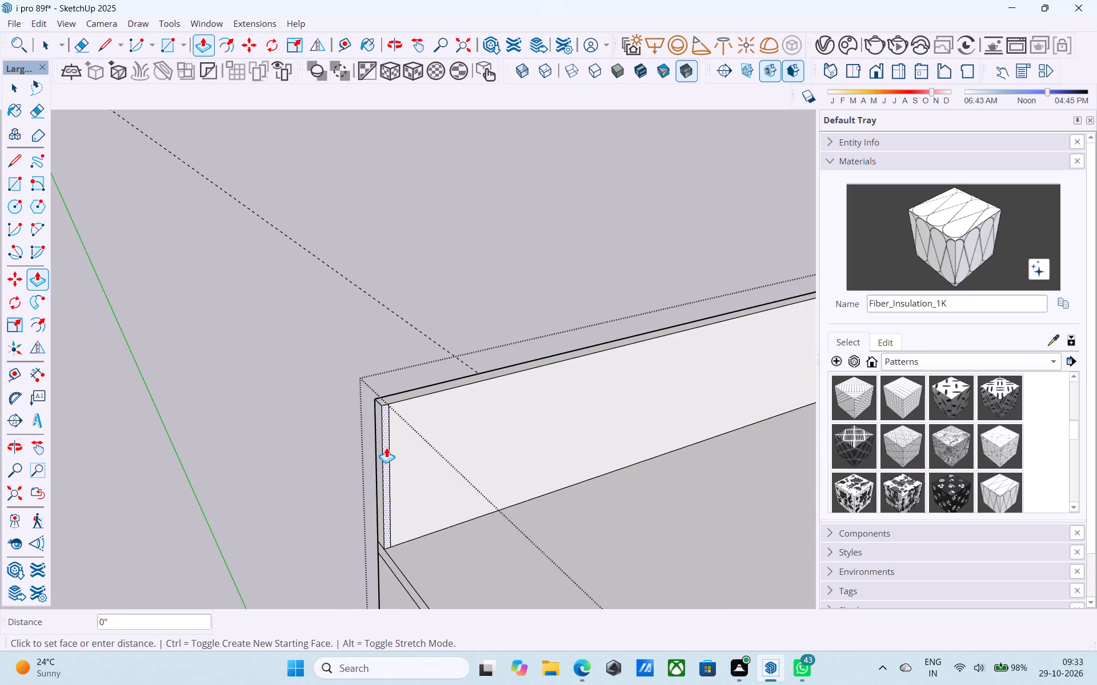
scroll(509, 484, down, 3)
middle_drag(507, 474, 513, 503)
scroll(606, 241, up, 3)
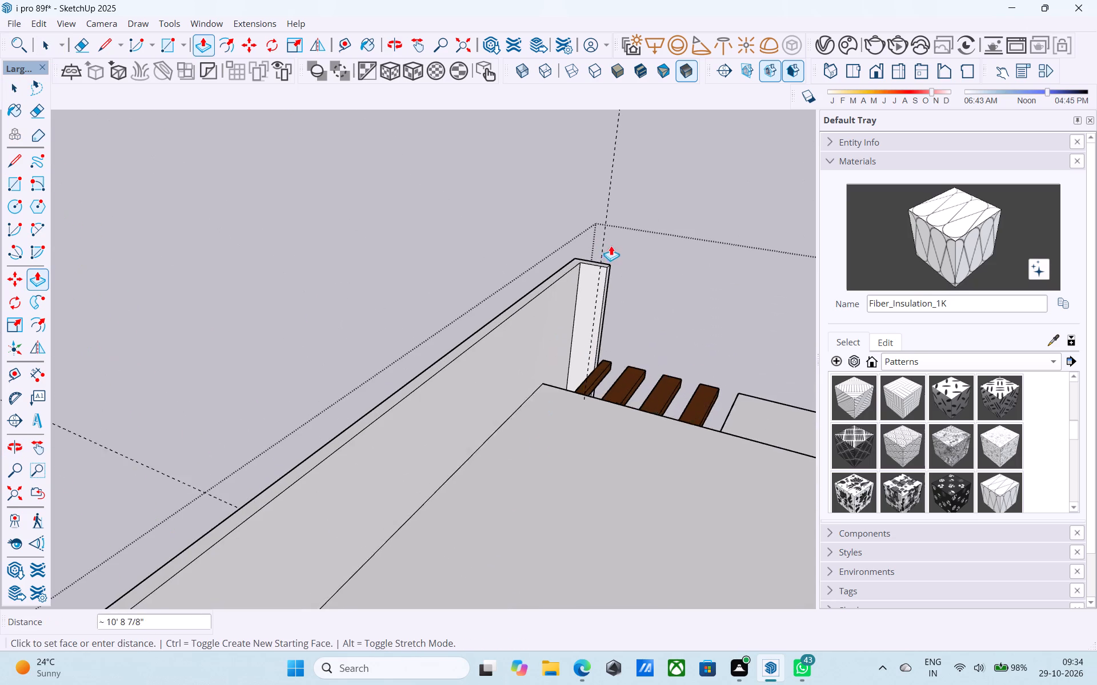
scroll(611, 245, up, 9)
click(607, 268)
scroll(607, 268, down, 14)
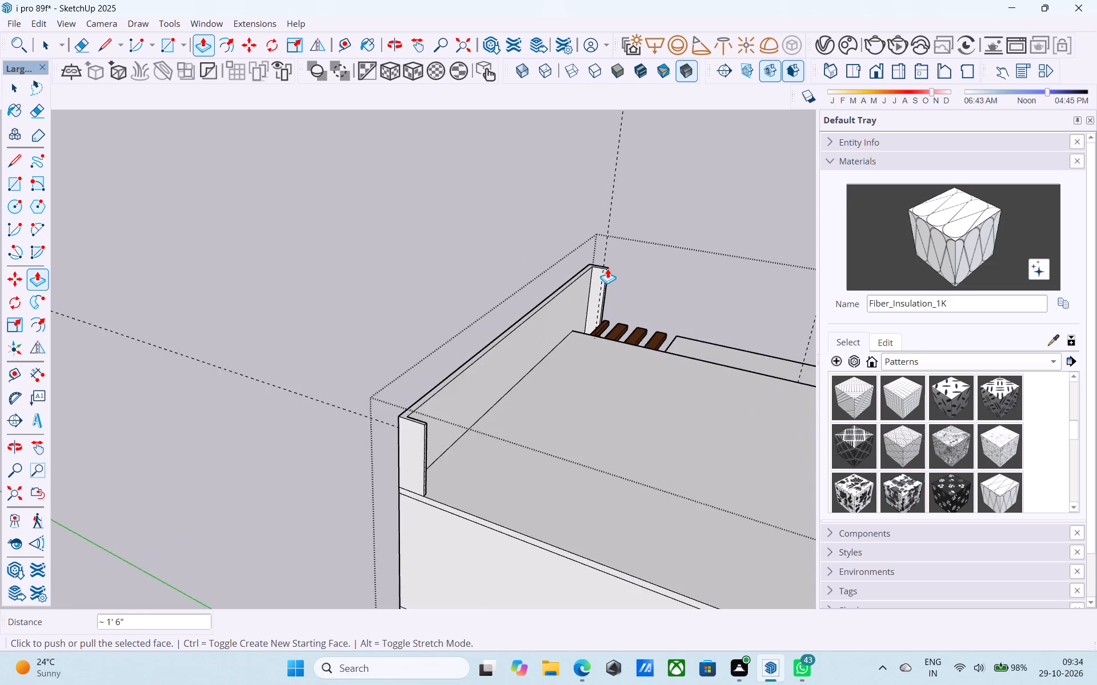
scroll(607, 268, down, 4)
middle_drag(596, 287, 639, 285)
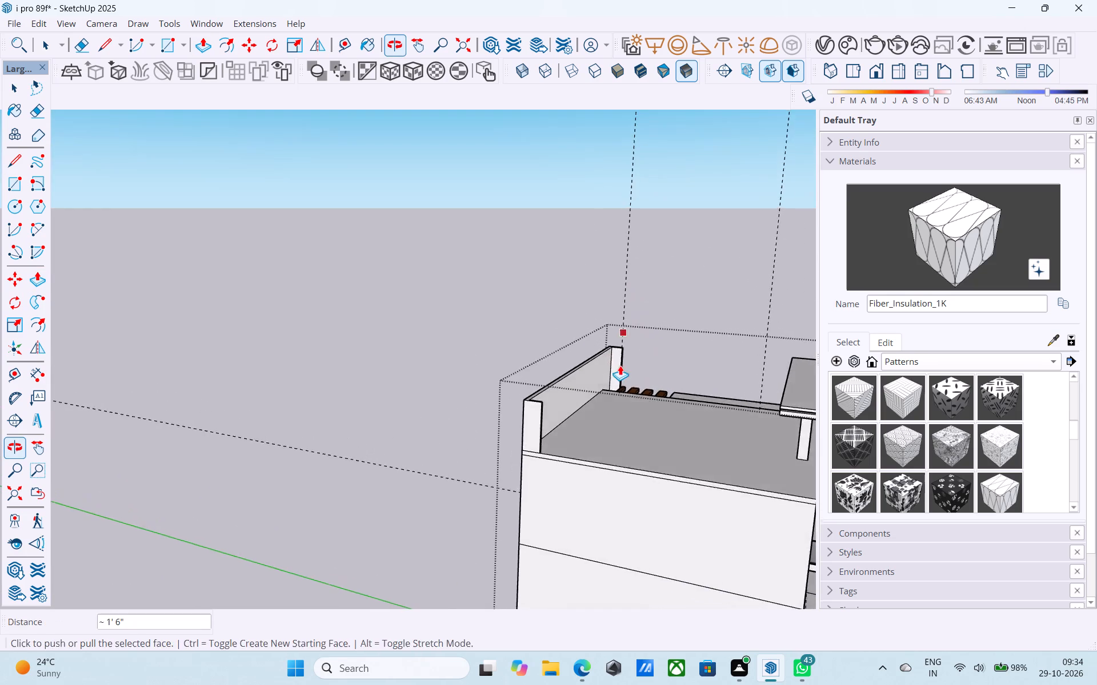
Copy the top edge of the return's inner face beside the pergola beams a short distance down that face.
scroll(620, 365, up, 15)
key(space)
scroll(615, 332, down, 1)
scroll(628, 329, up, 8)
click(610, 305)
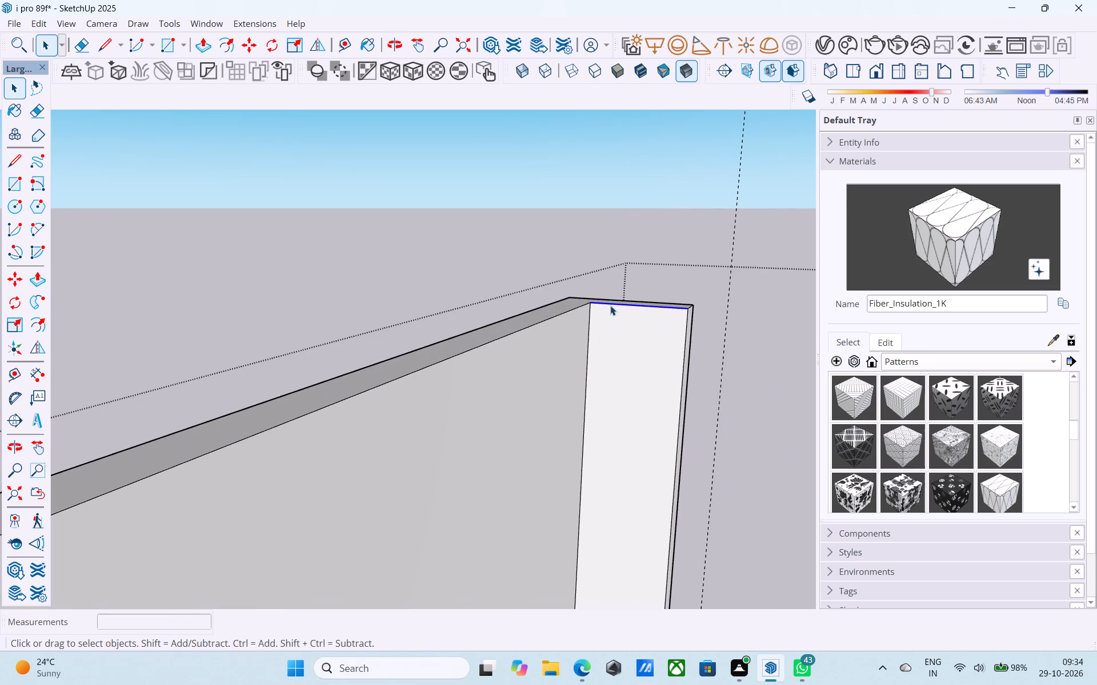
key(m)
click(595, 305)
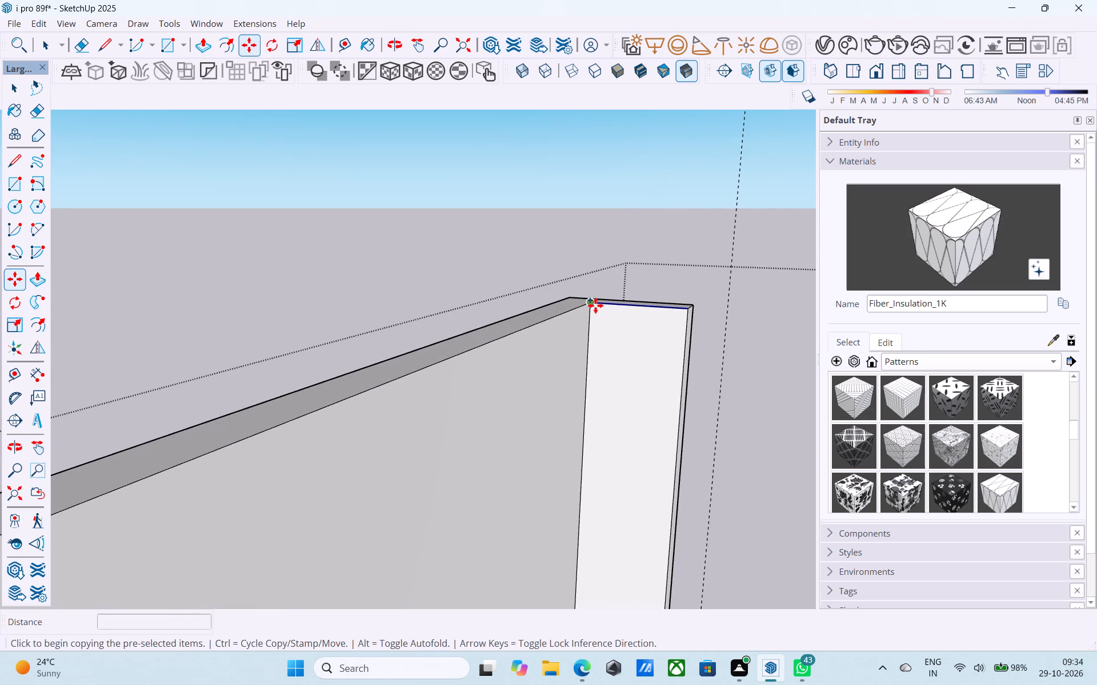
click(592, 319)
key(space)
Push/Pull the thin strip at the top of the pergola-end return 35' 3" along the parapet to the back return.
click(615, 312)
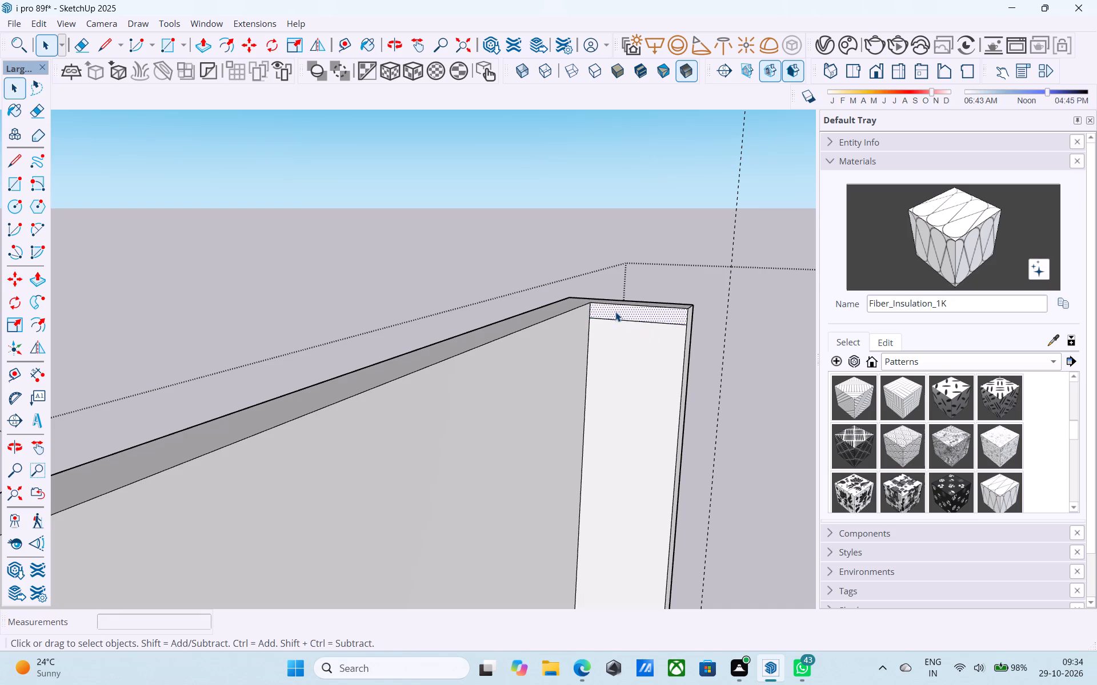
key(p)
click(615, 312)
scroll(585, 350, down, 20)
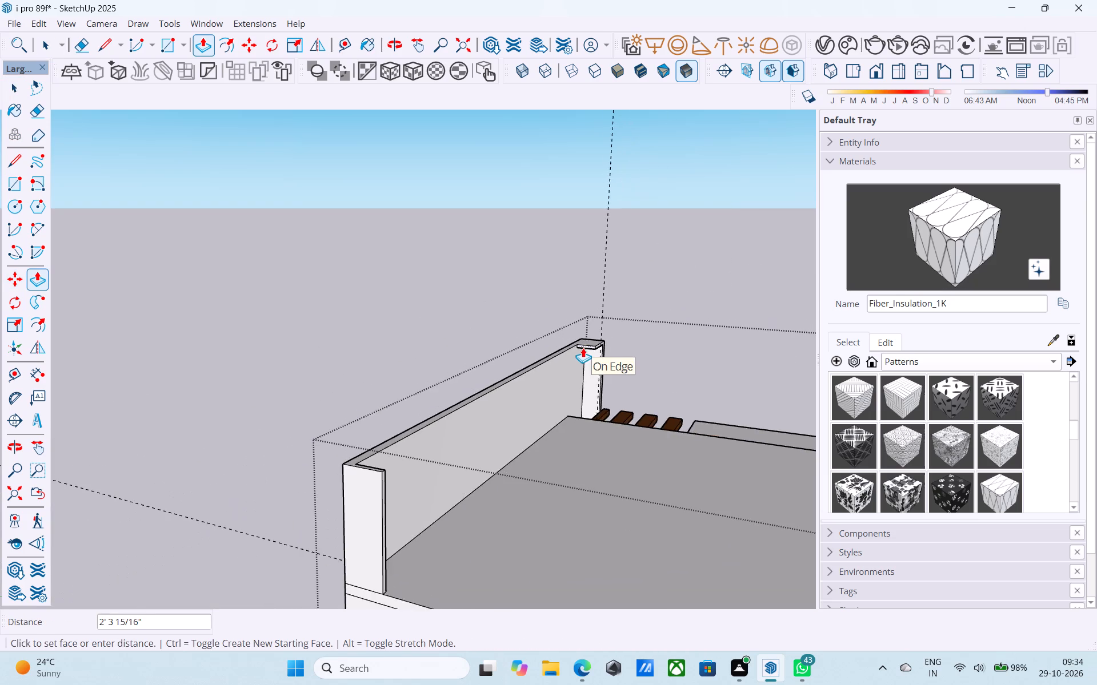
scroll(583, 348, down, 2)
middle_drag(578, 355, 438, 451)
scroll(309, 525, up, 17)
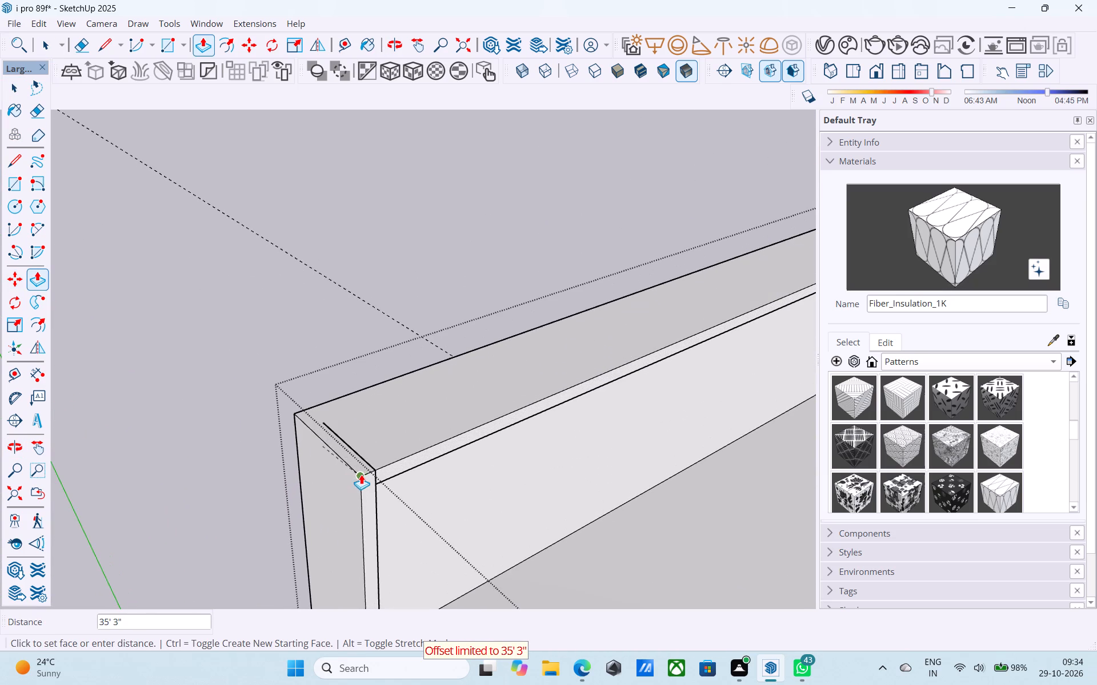
click(373, 468)
Erase the leftover edge where the new top band meets the parapet's back-end return.
scroll(373, 468, down, 5)
key(space)
middle_drag(373, 460, 478, 333)
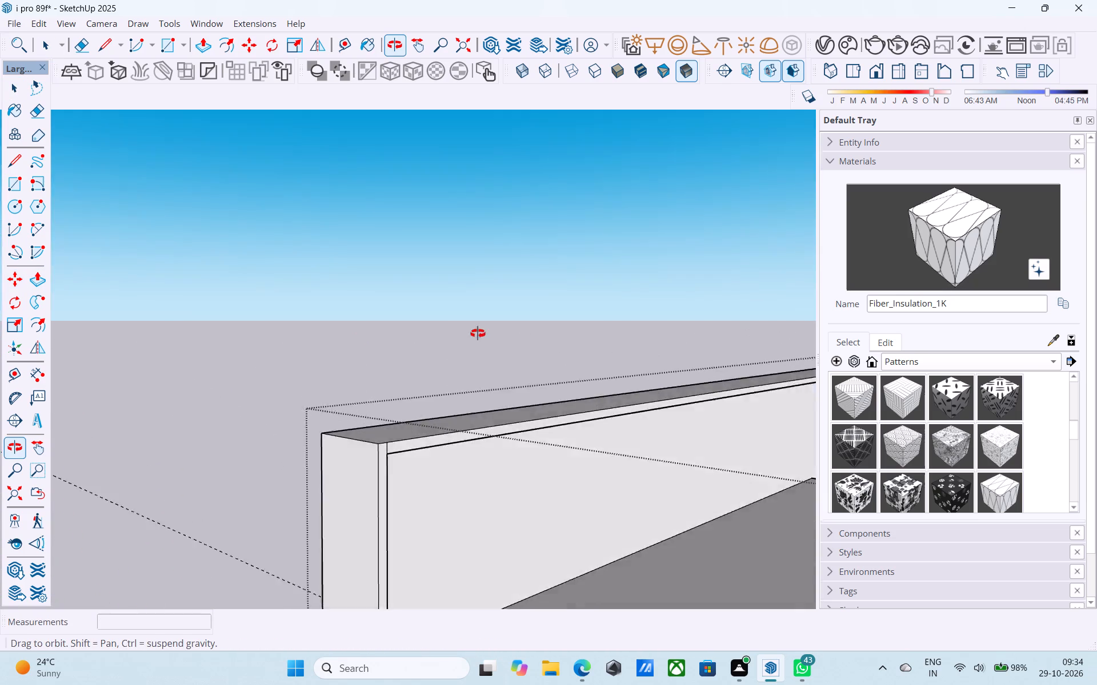
middle_drag(478, 333, 341, 356)
scroll(366, 500, up, 5)
scroll(383, 423, up, 5)
key(e)
drag(354, 418, 342, 419)
scroll(303, 439, down, 9)
key(space)
scroll(437, 473, down, 5)
Erase the outline of the long narrow strip on the outer face of the raised side wall.
middle_drag(455, 490, 737, 446)
scroll(667, 398, up, 3)
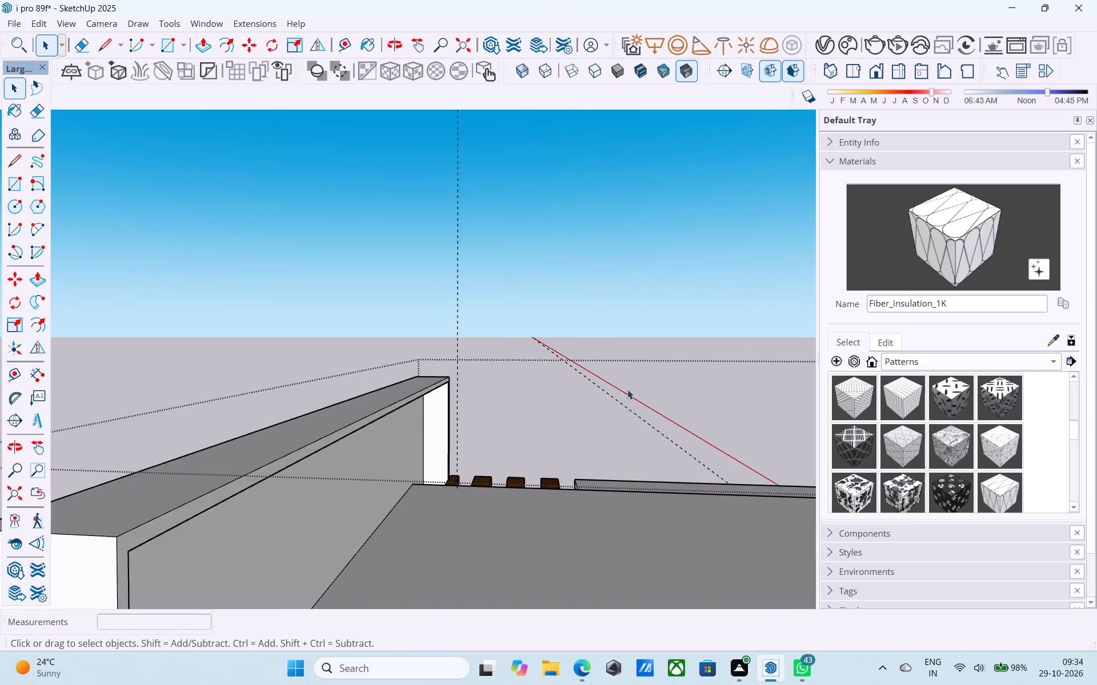
scroll(627, 389, up, 19)
middle_drag(405, 387, 978, 549)
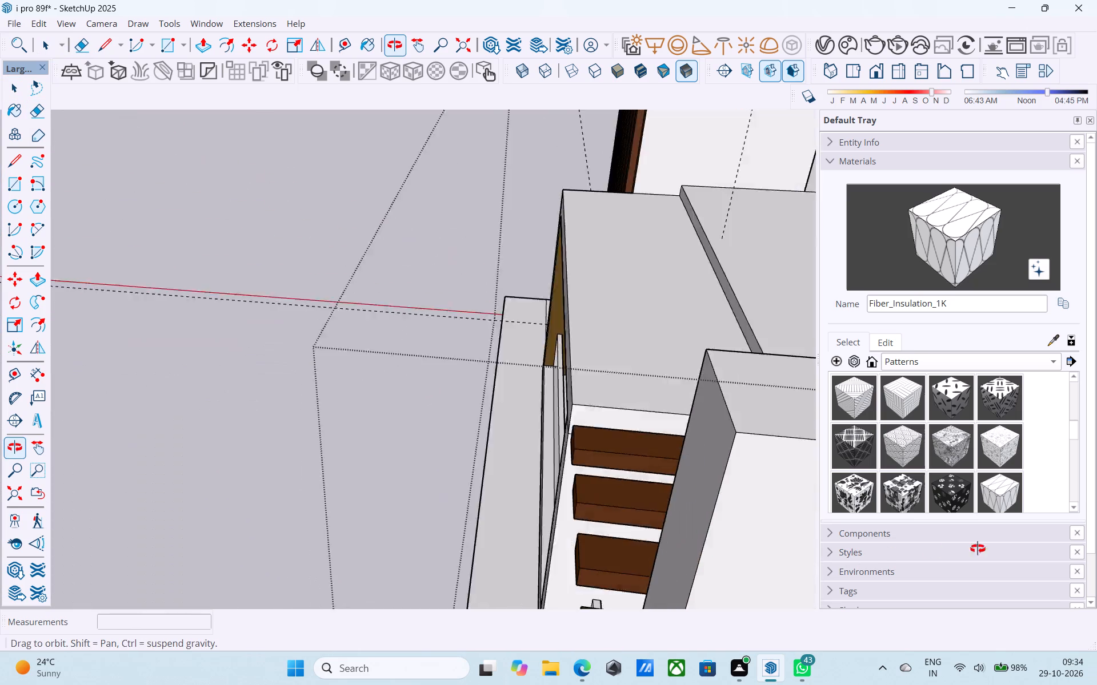
middle_drag(978, 549, 1046, 543)
middle_drag(563, 491, 824, 428)
scroll(825, 428, down, 7)
middle_drag(517, 462, 370, 382)
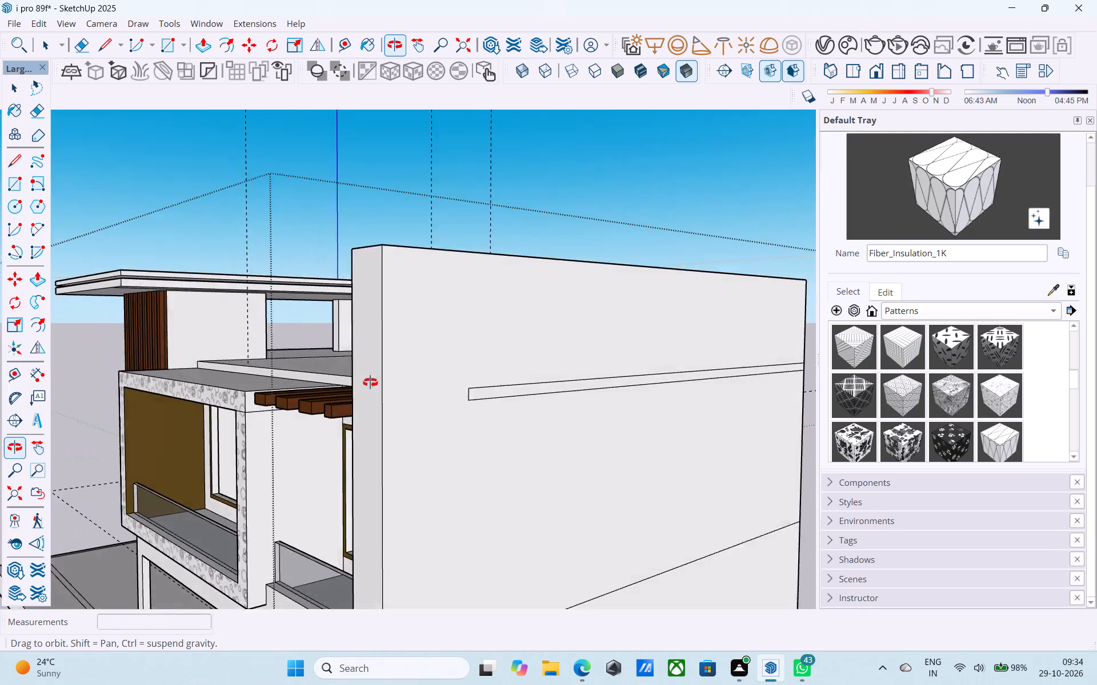
middle_drag(370, 382, 489, 408)
scroll(480, 388, down, 5)
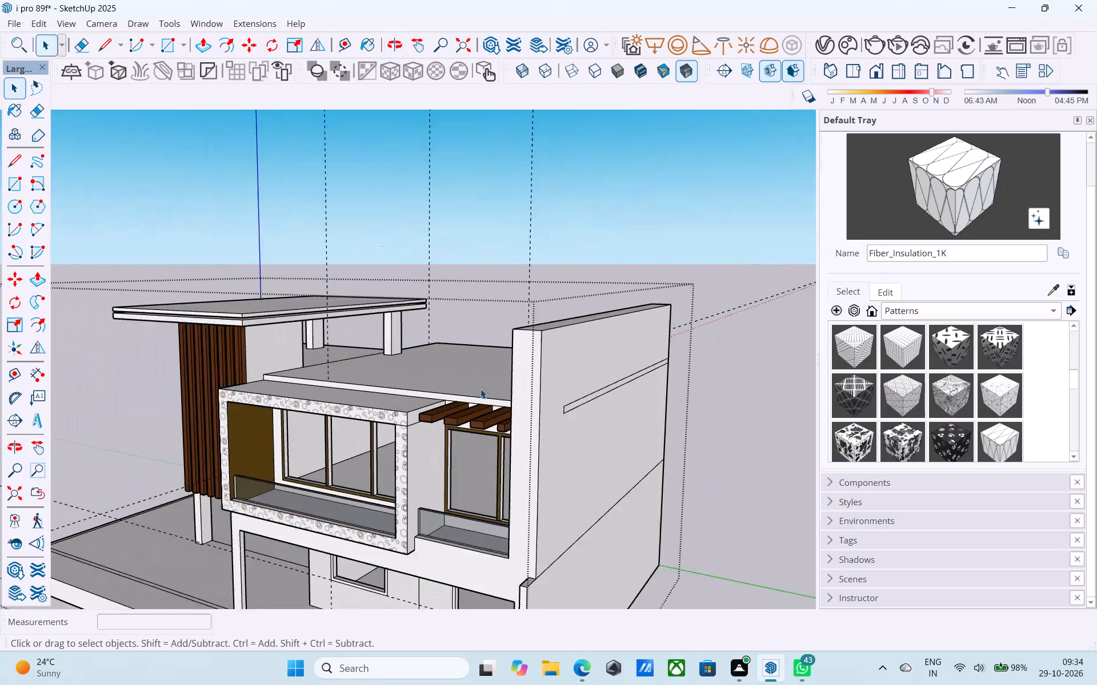
key(e)
drag(555, 521, 580, 390)
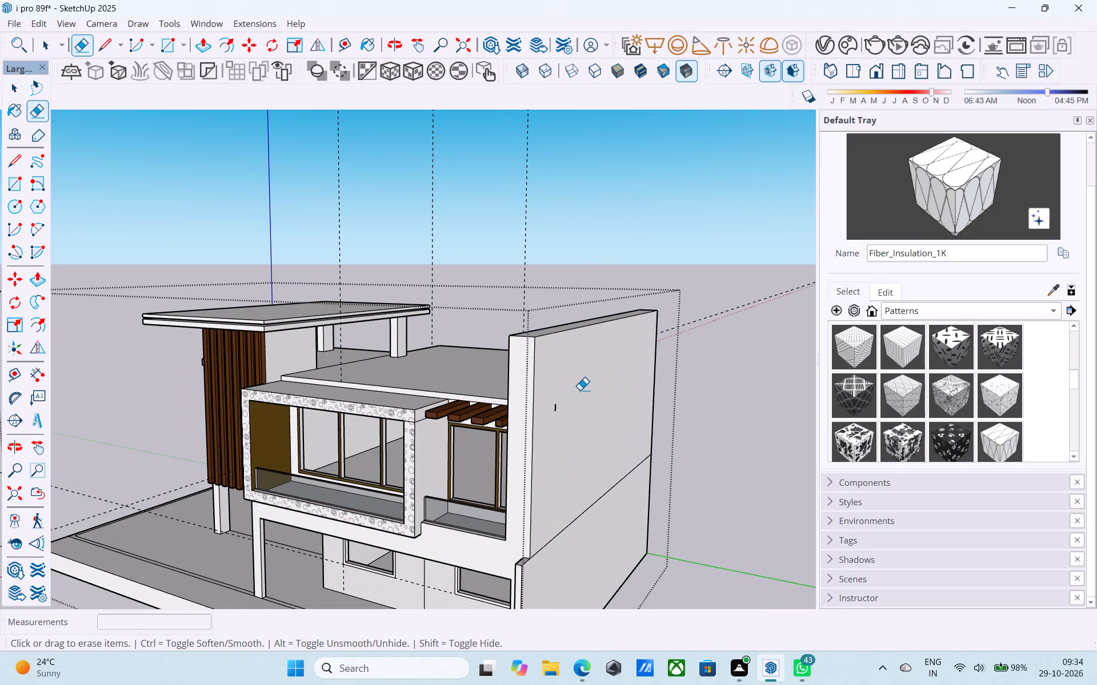
middle_click(574, 397)
click(555, 413)
Erase the long seam line and the remaining edge stubs on the outer face of the side wall.
drag(578, 459, 575, 521)
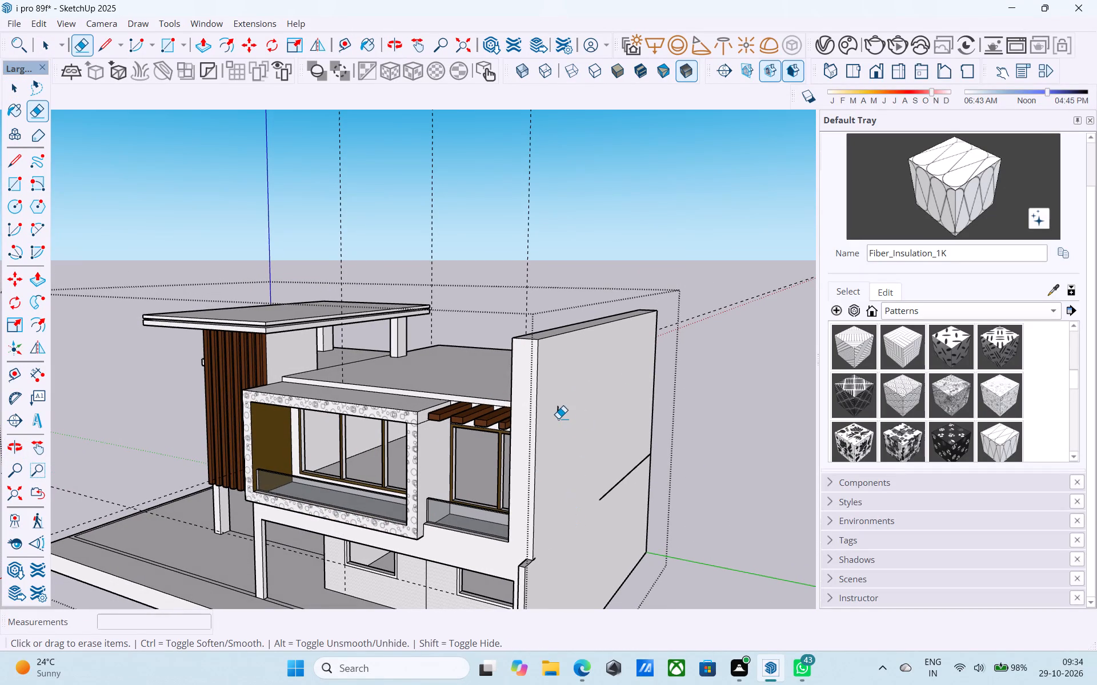
drag(558, 418, 562, 400)
drag(623, 458, 622, 526)
drag(612, 493, 599, 503)
drag(562, 414, 583, 401)
drag(555, 409, 563, 421)
drag(599, 494, 600, 495)
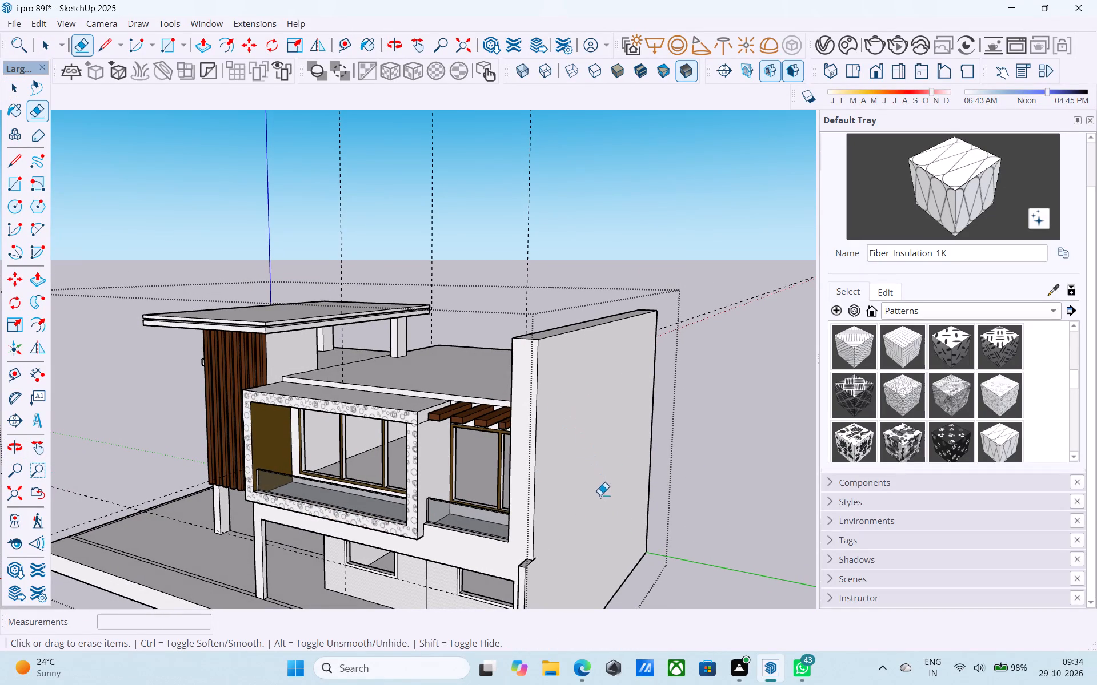
drag(600, 495, 606, 500)
click(603, 502)
key(space)
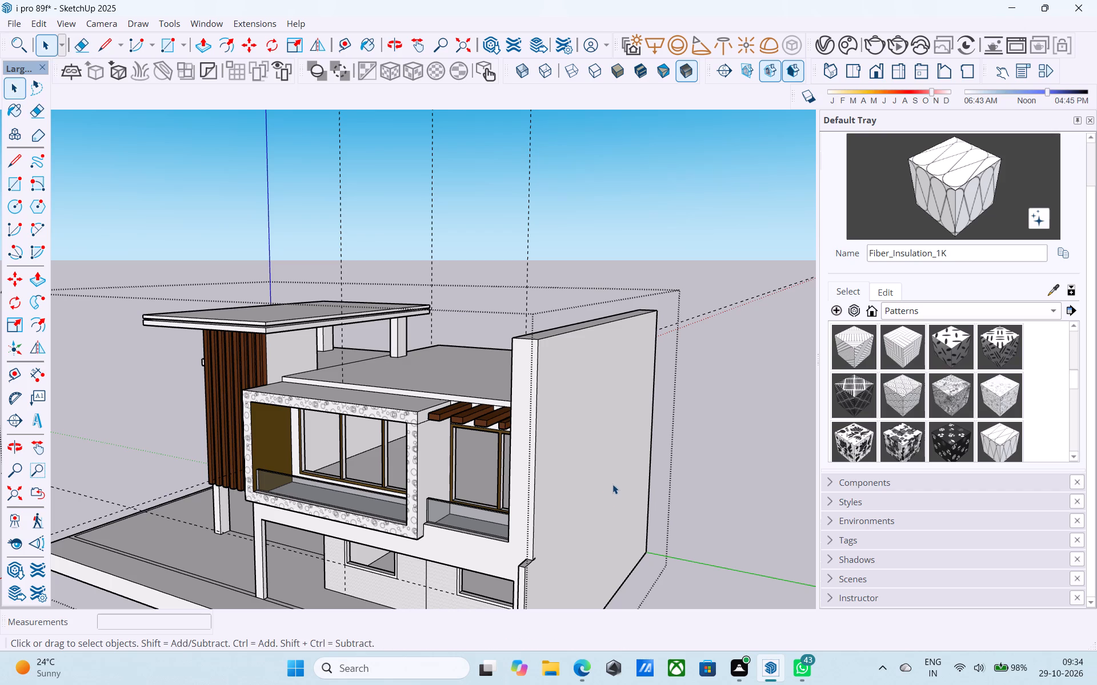
Examine the house from the front and the louvred side, including the ground-floor patterned walls and windows.
scroll(613, 484, down, 5)
middle_drag(613, 485, 753, 436)
middle_drag(625, 482, 685, 488)
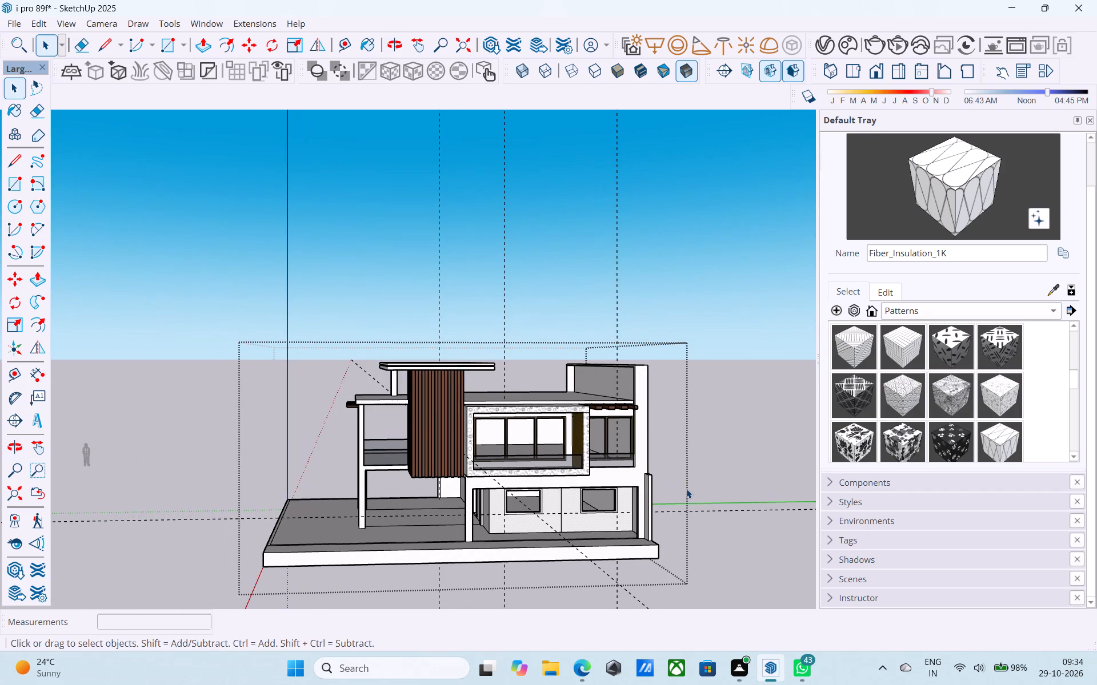
middle_drag(589, 489, 663, 437)
scroll(659, 446, up, 4)
middle_drag(660, 424, 654, 431)
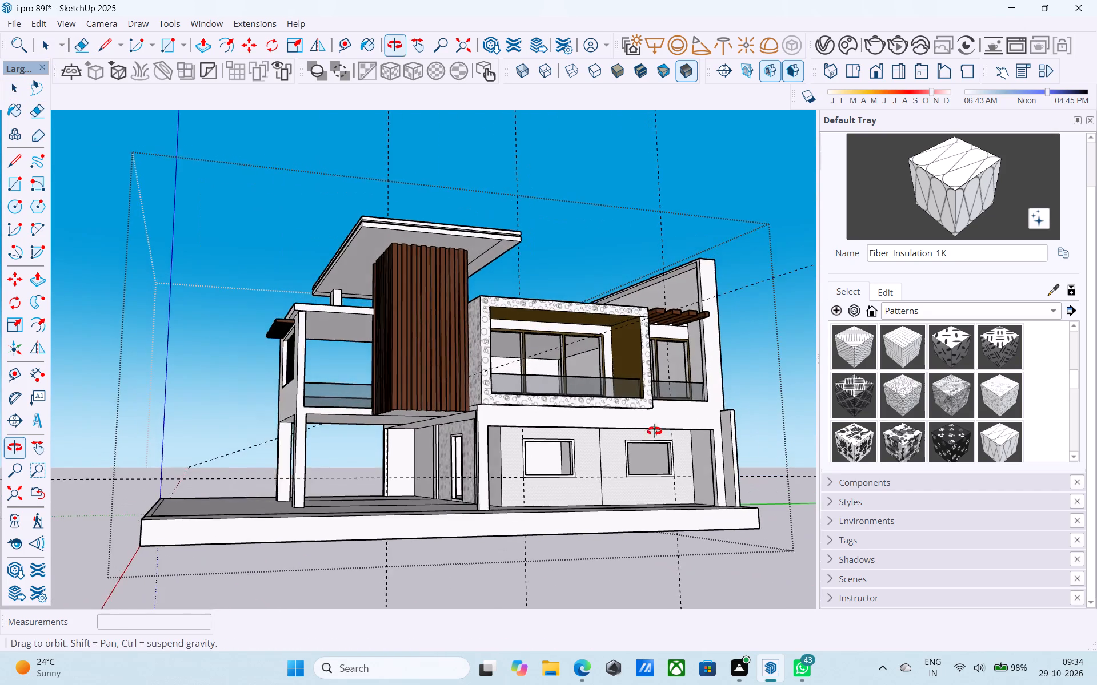
middle_drag(654, 431, 654, 432)
scroll(675, 406, down, 1)
middle_drag(675, 406, 643, 437)
scroll(563, 527, up, 9)
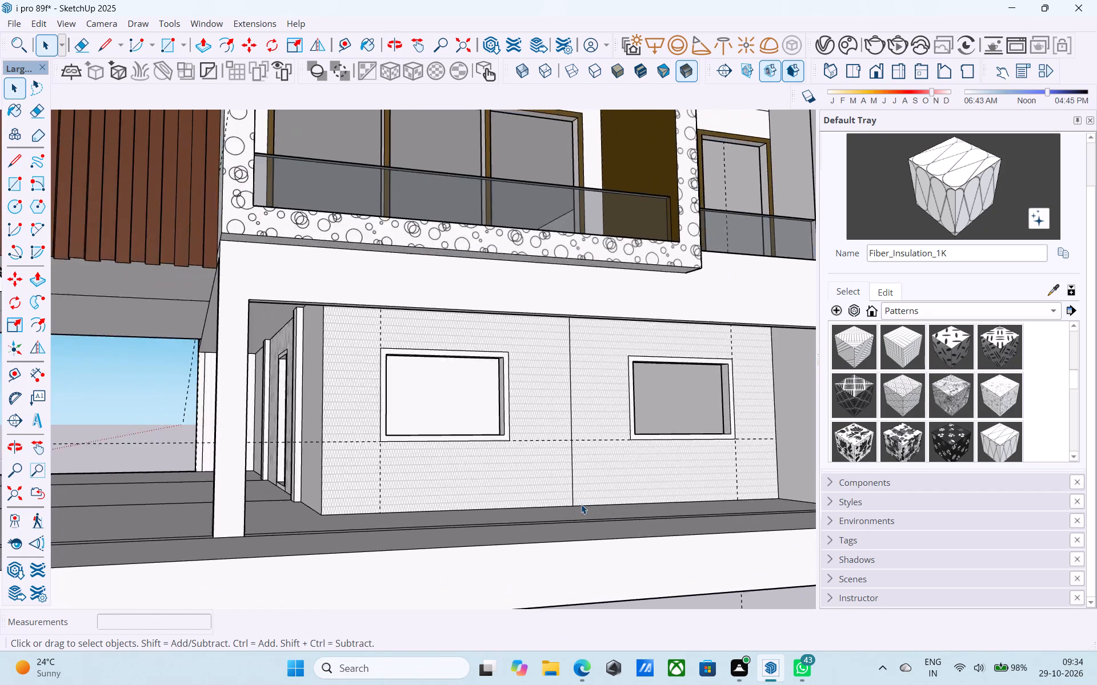
scroll(581, 504, up, 7)
scroll(578, 499, down, 7)
middle_drag(577, 499, 728, 503)
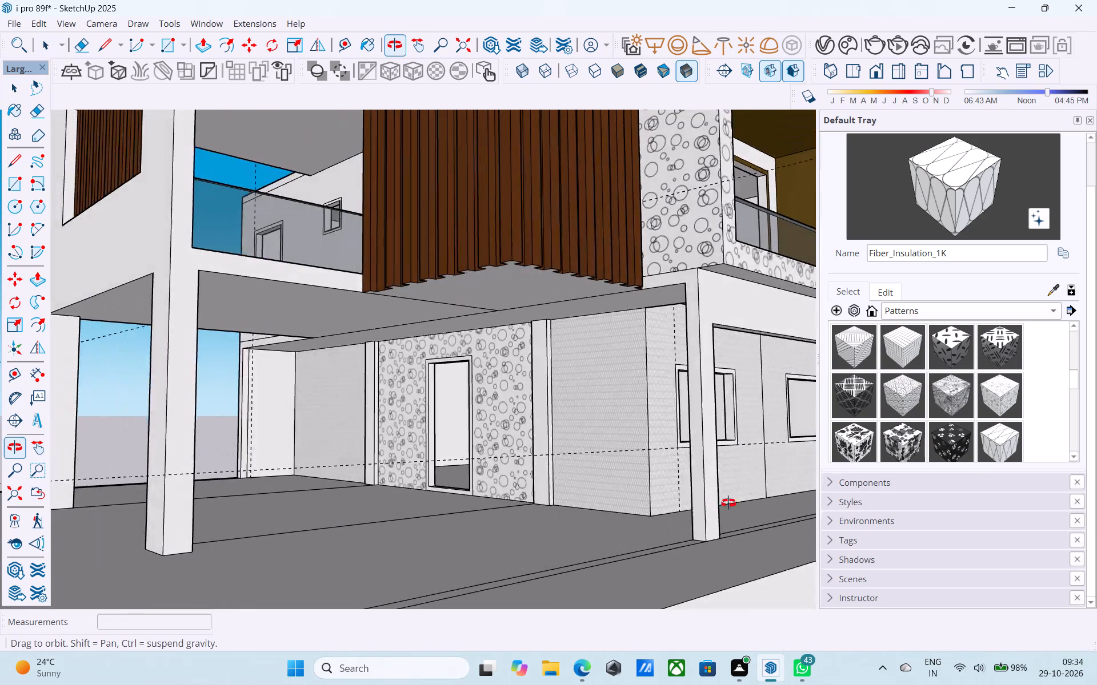
middle_drag(728, 503, 706, 513)
scroll(698, 501, down, 2)
middle_drag(696, 499, 659, 491)
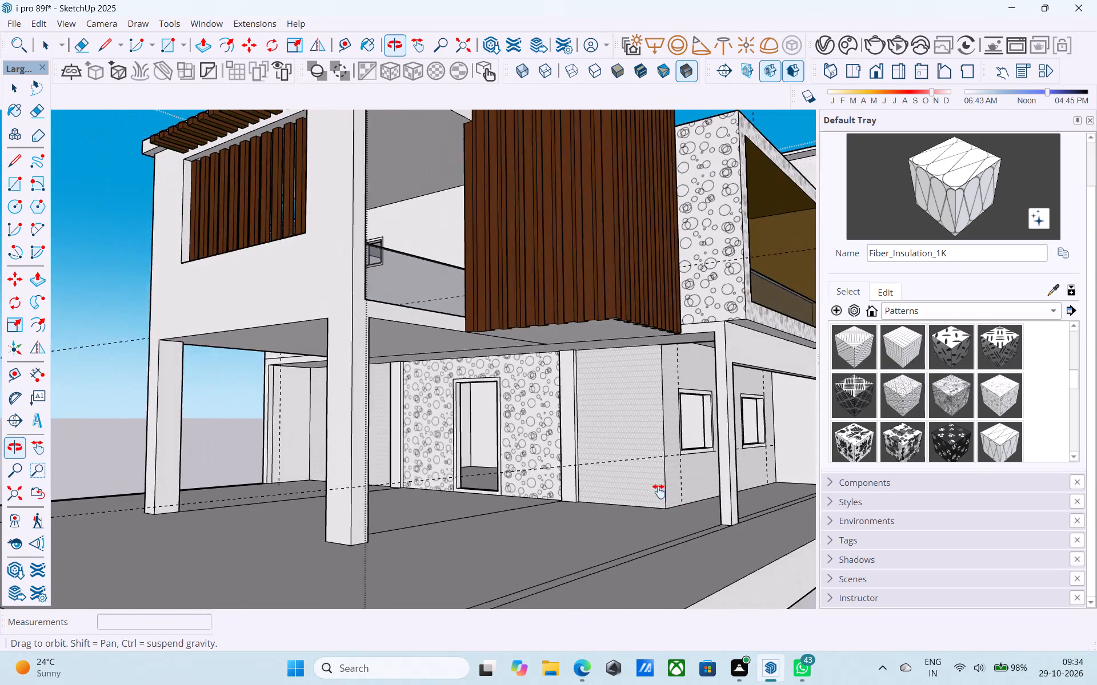
middle_drag(659, 491, 695, 521)
scroll(690, 525, down, 2)
shift+middle_drag(688, 525, 670, 514)
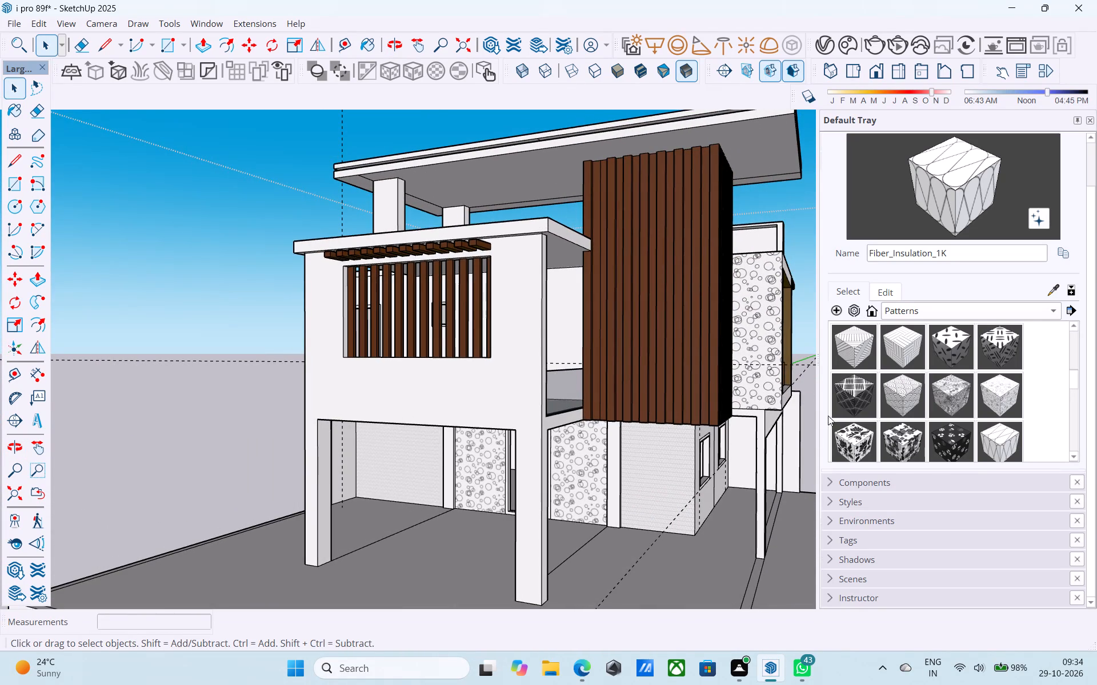
Recolour the in-model Fabric_Modern_1_1K material, trying orange, red and pink tints before settling on a pale warm beige.
click(923, 312)
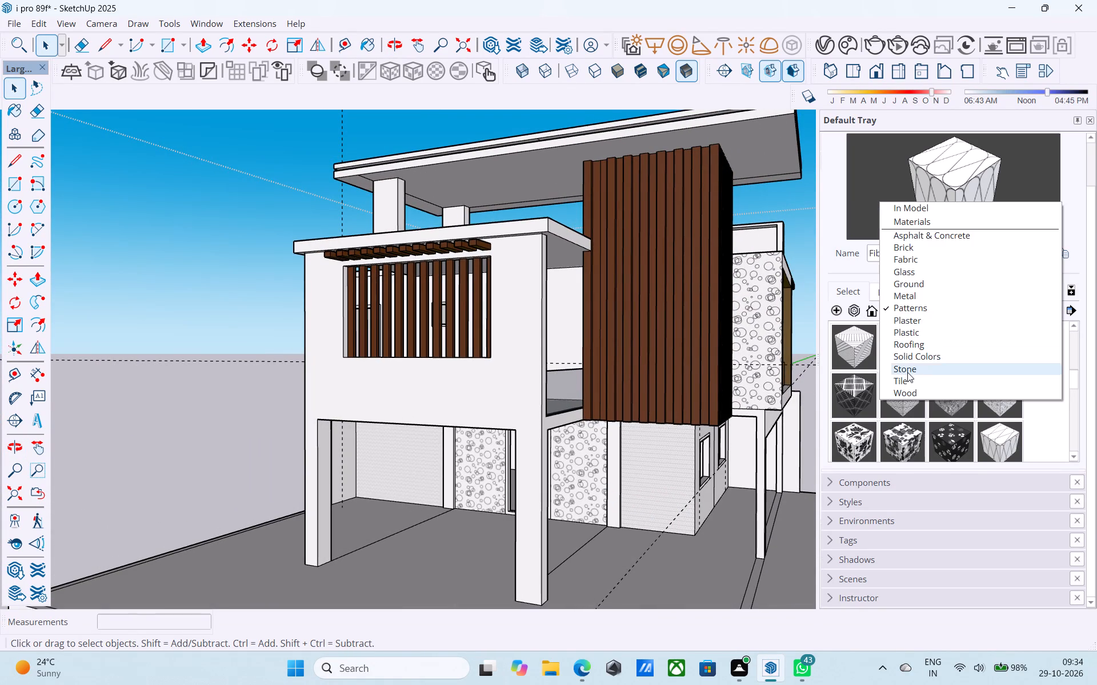
click(896, 203)
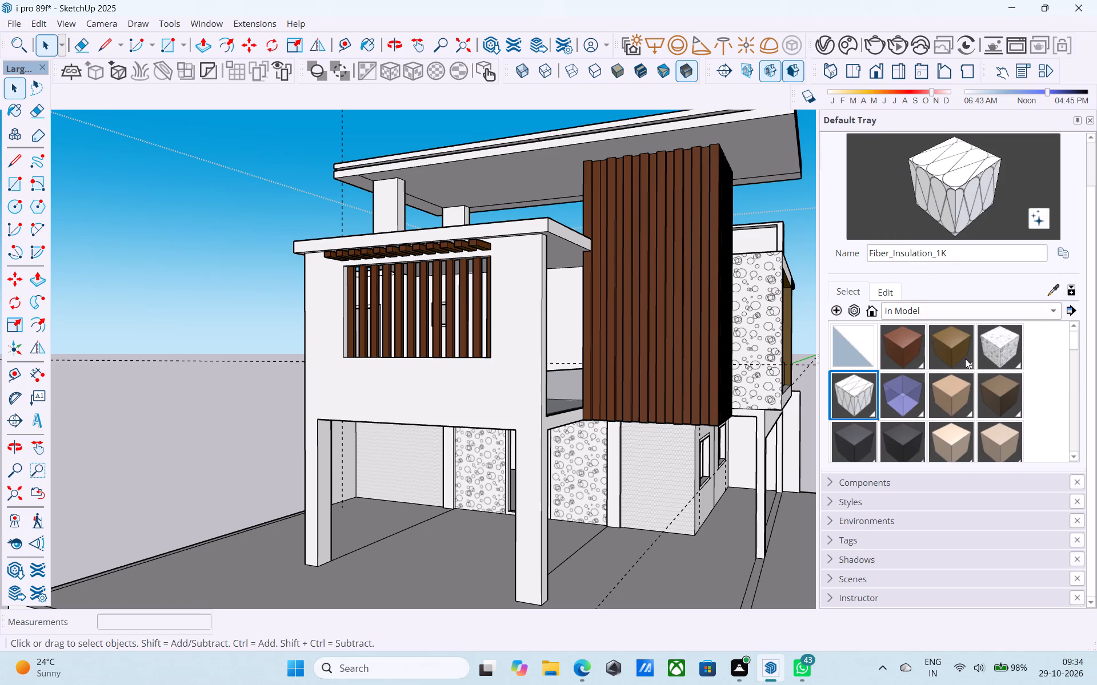
click(1014, 345)
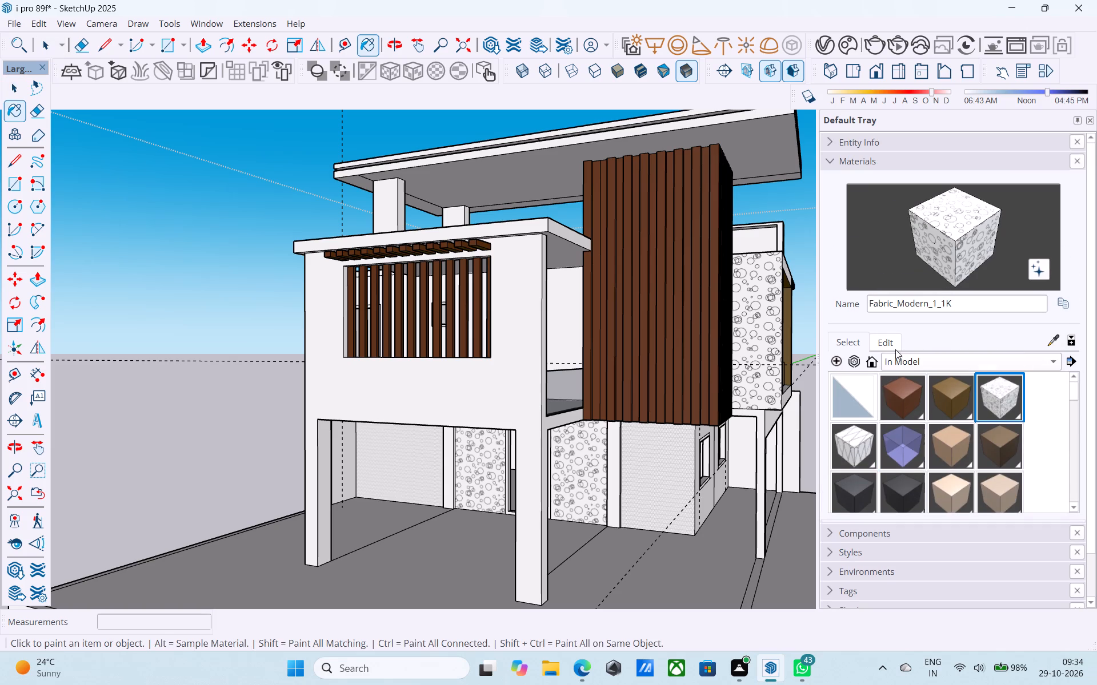
click(886, 343)
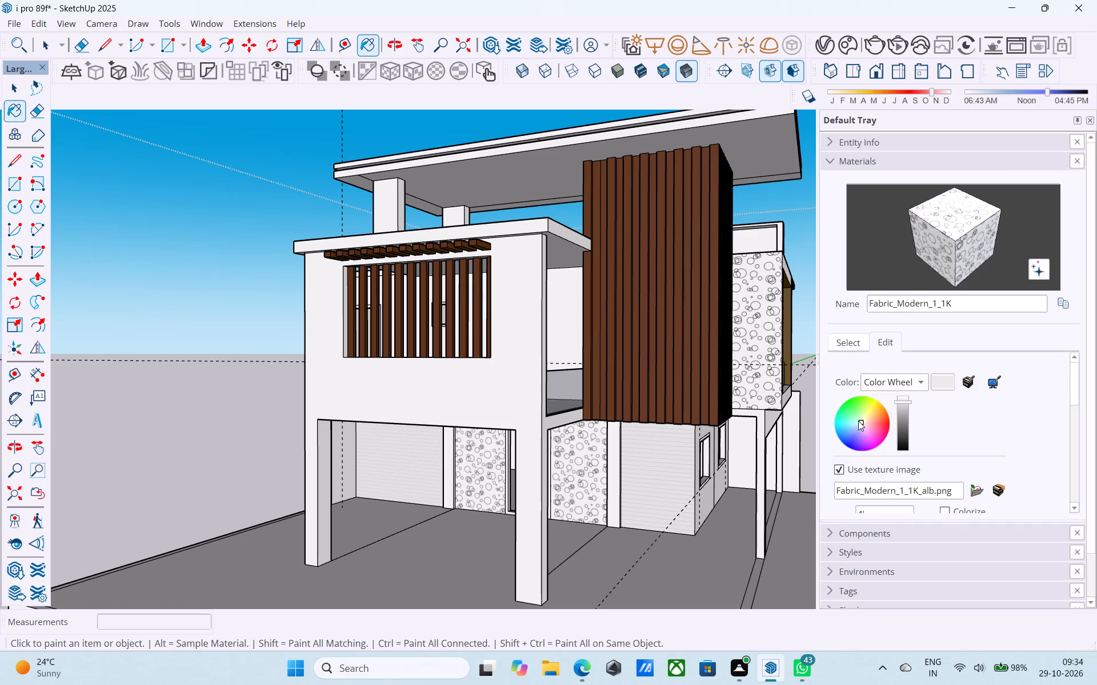
drag(862, 421, 886, 412)
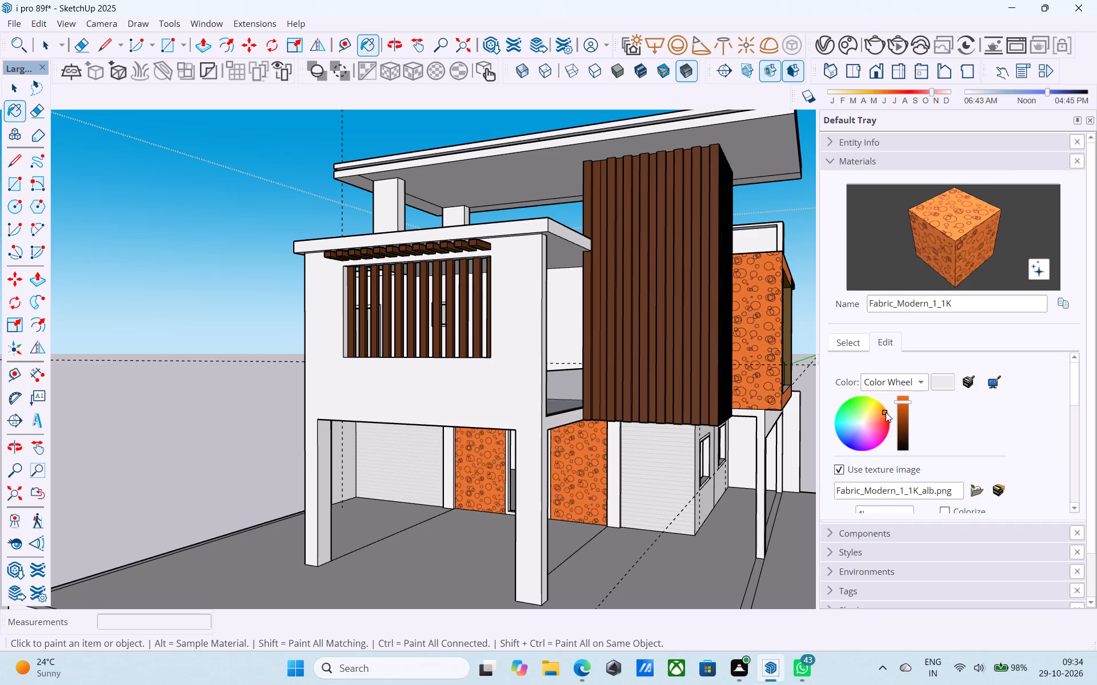
drag(886, 412, 885, 419)
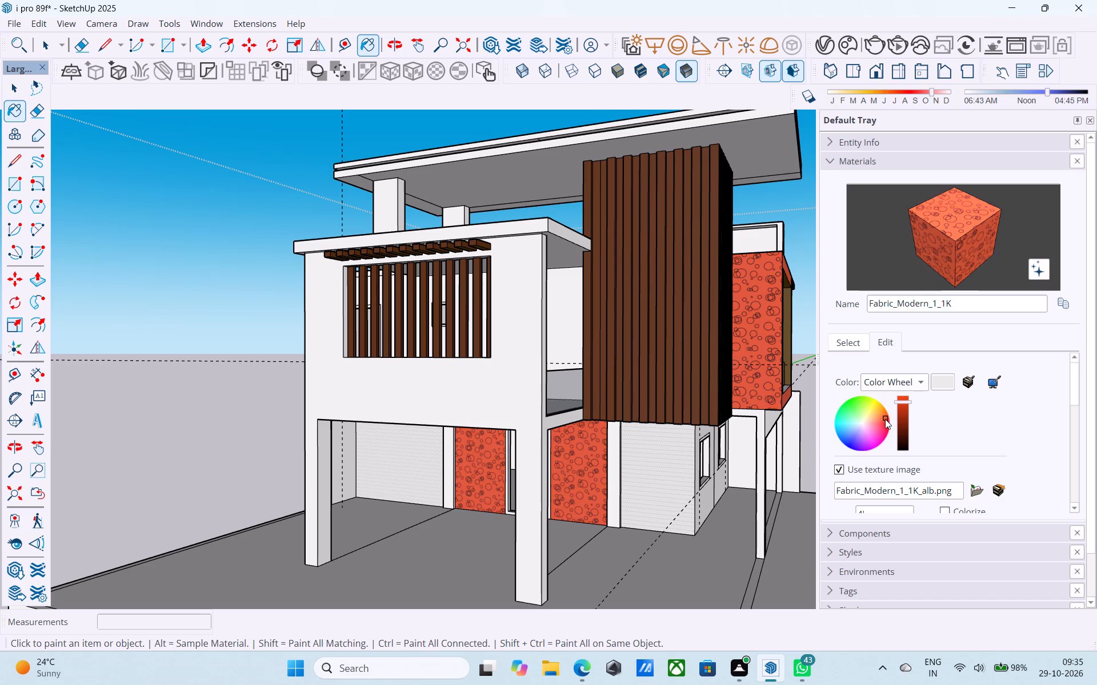
drag(885, 419, 882, 420)
drag(903, 402, 902, 416)
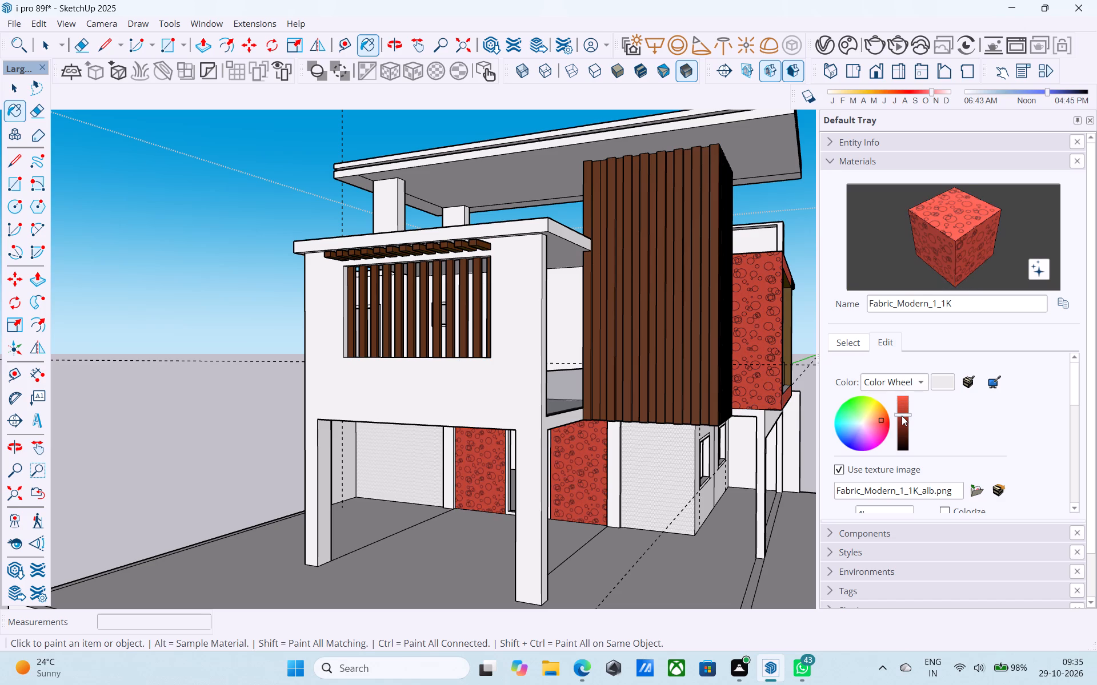
drag(902, 416, 910, 383)
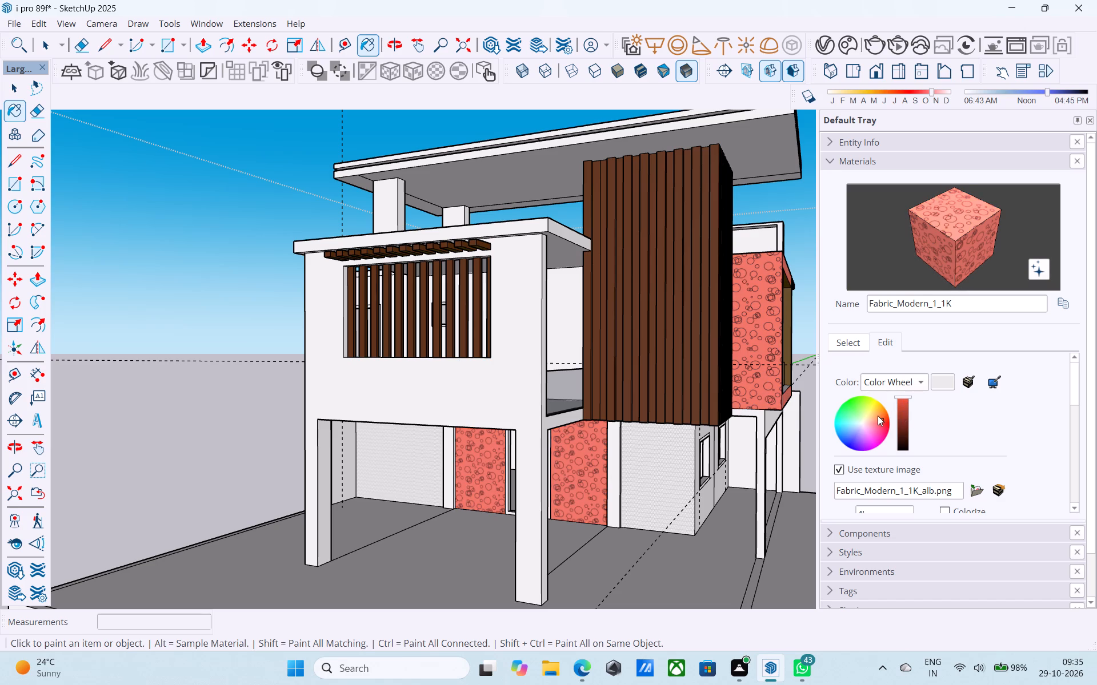
drag(880, 420, 872, 422)
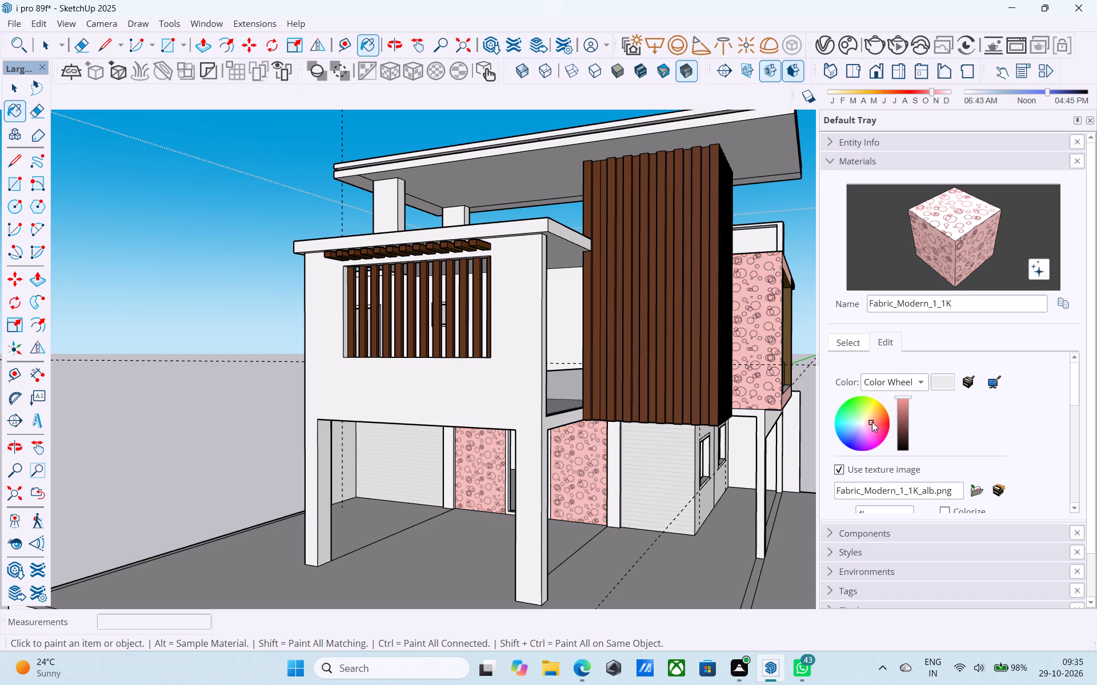
drag(872, 422, 864, 423)
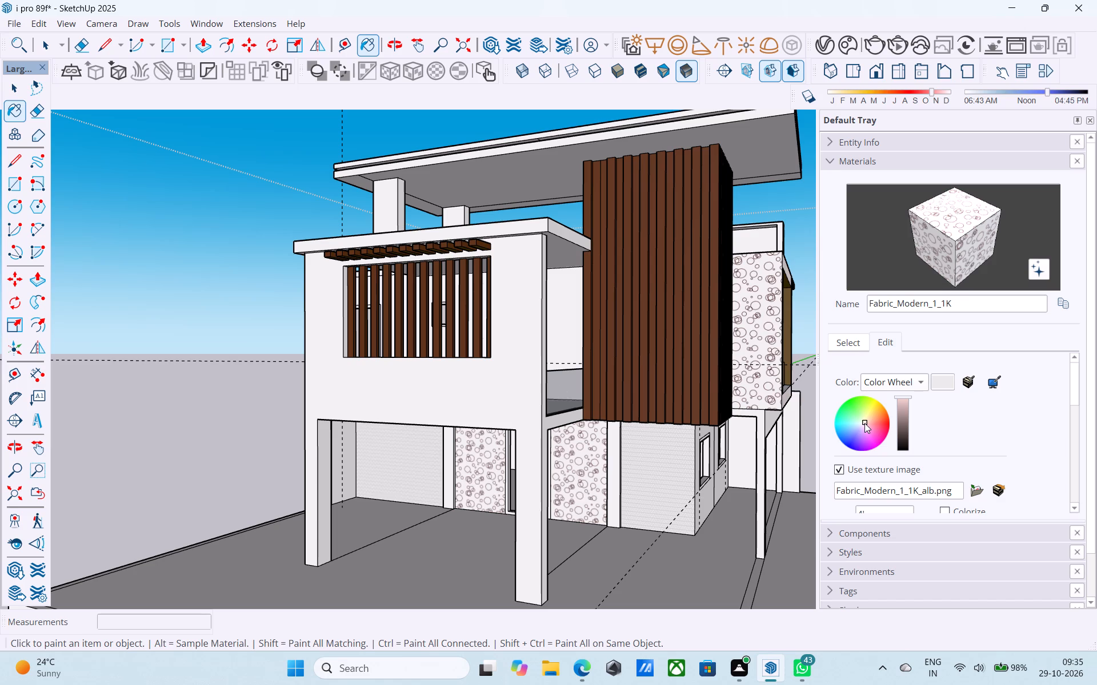
drag(864, 423, 868, 421)
drag(868, 421, 866, 420)
middle_drag(664, 430, 535, 394)
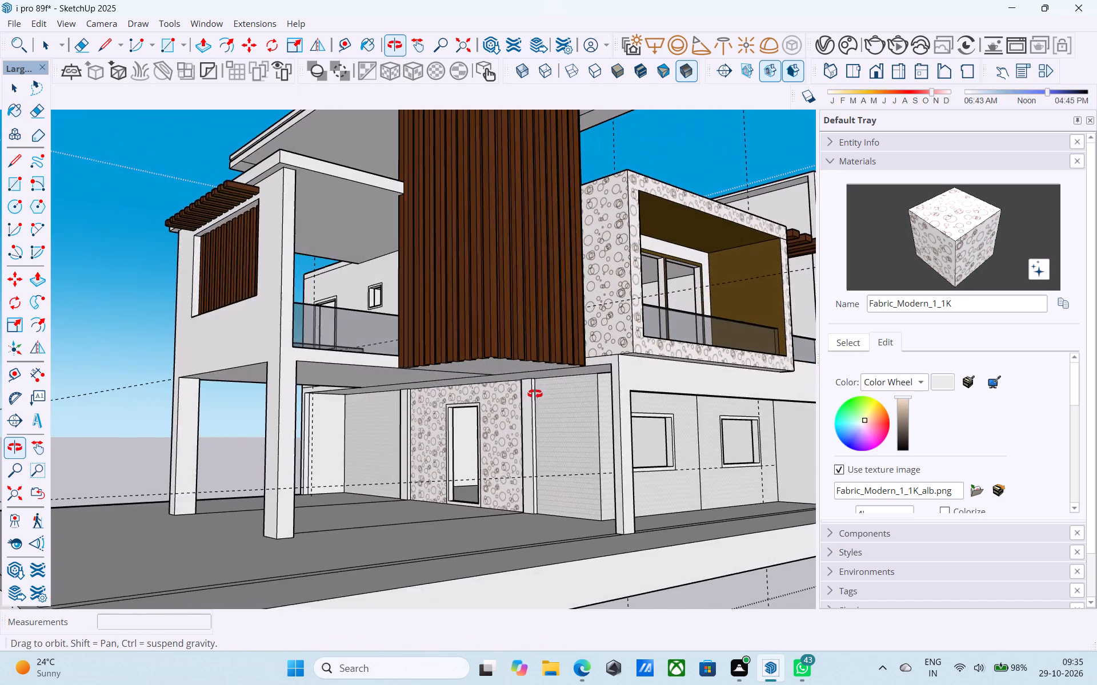
middle_drag(535, 394, 499, 411)
key(space)
Paint the outer side and front frame of the projecting balcony box with the Default material.
scroll(499, 413, down, 4)
middle_drag(505, 418, 592, 434)
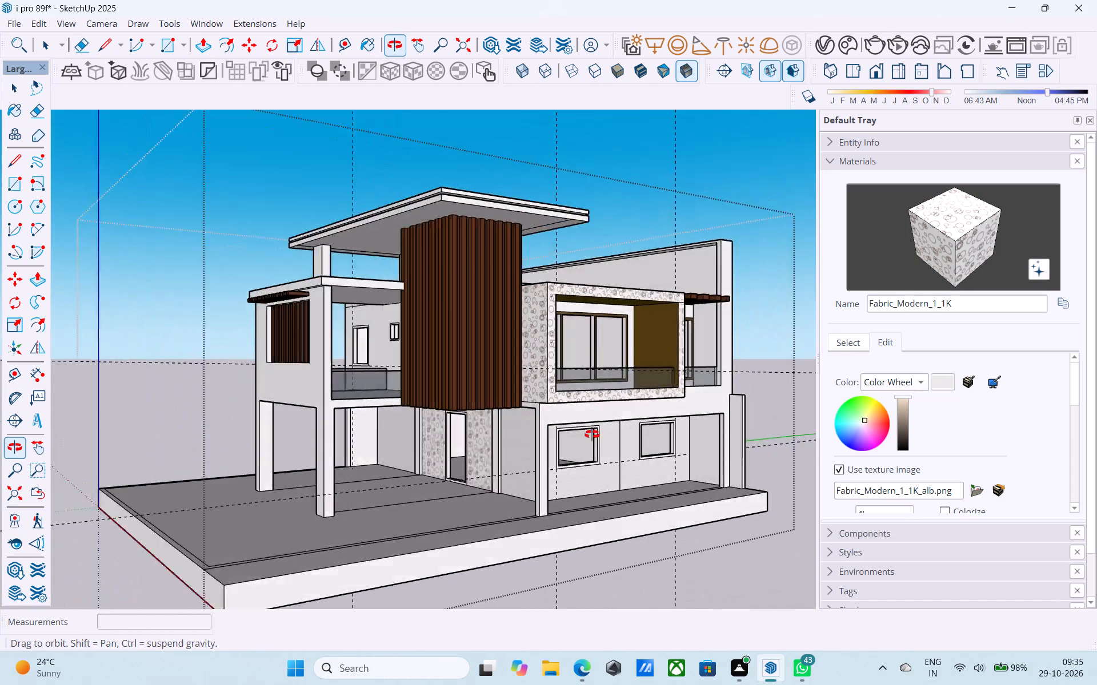
middle_drag(592, 434, 634, 434)
scroll(641, 438, down, 3)
middle_drag(642, 438, 631, 436)
scroll(630, 433, up, 4)
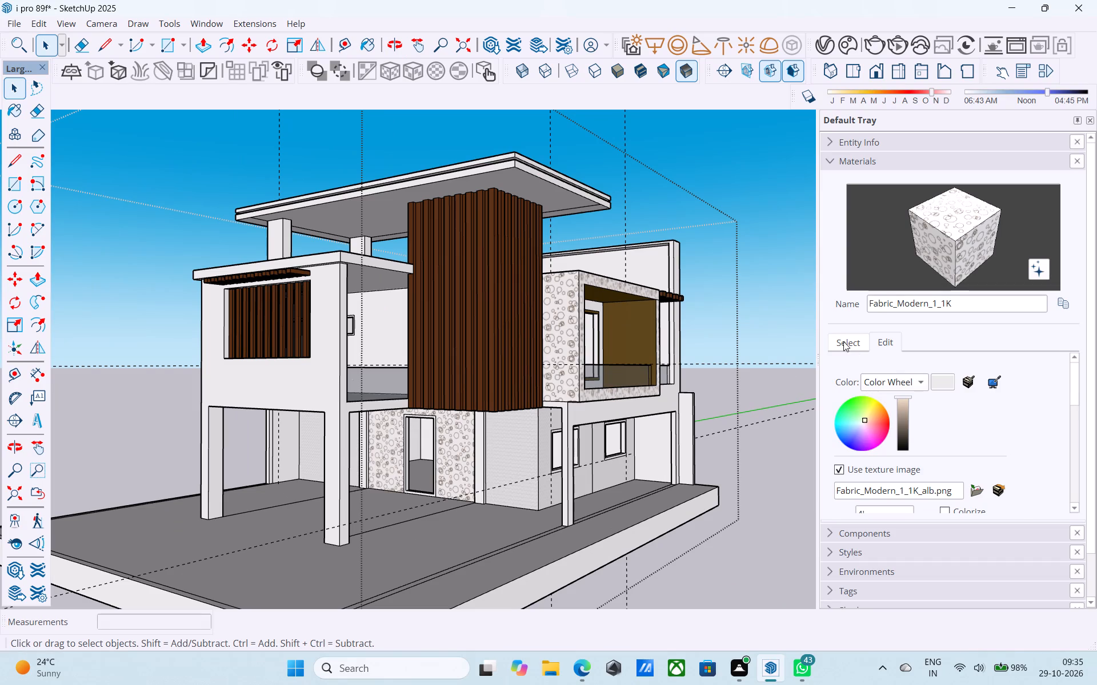
click(843, 341)
click(852, 396)
click(573, 309)
scroll(583, 292, up, 4)
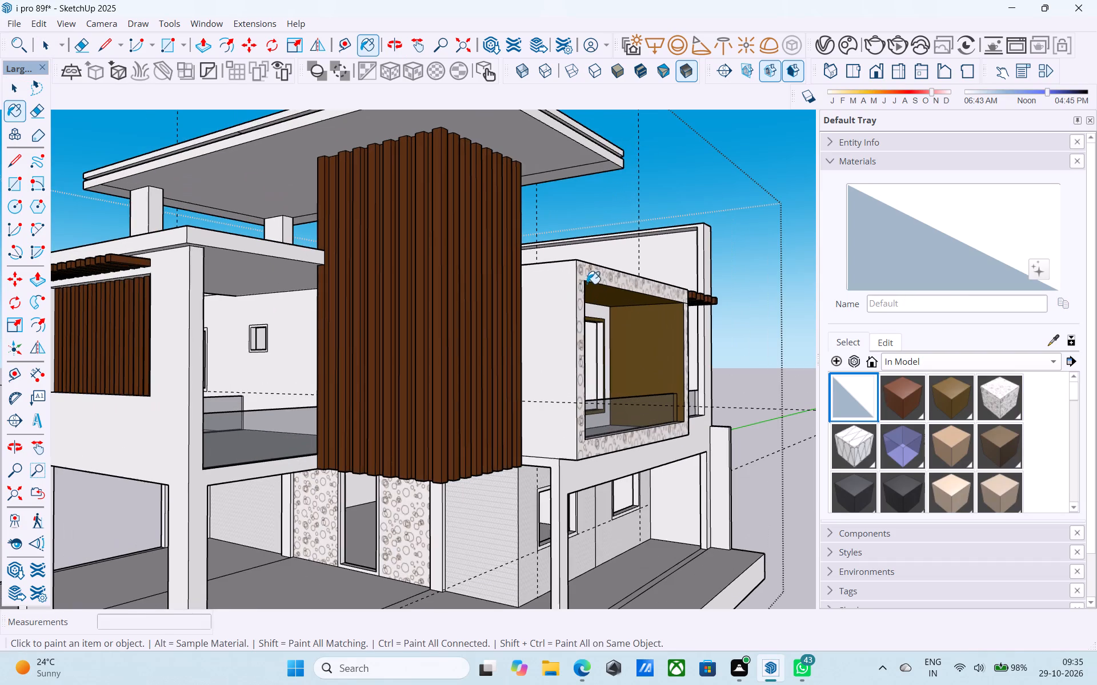
click(588, 277)
Erase the horizontal guide line crossing the projecting balcony box on the upper floor.
scroll(588, 277, up, 1)
middle_drag(588, 277, 564, 377)
scroll(564, 377, down, 4)
middle_drag(564, 377, 519, 167)
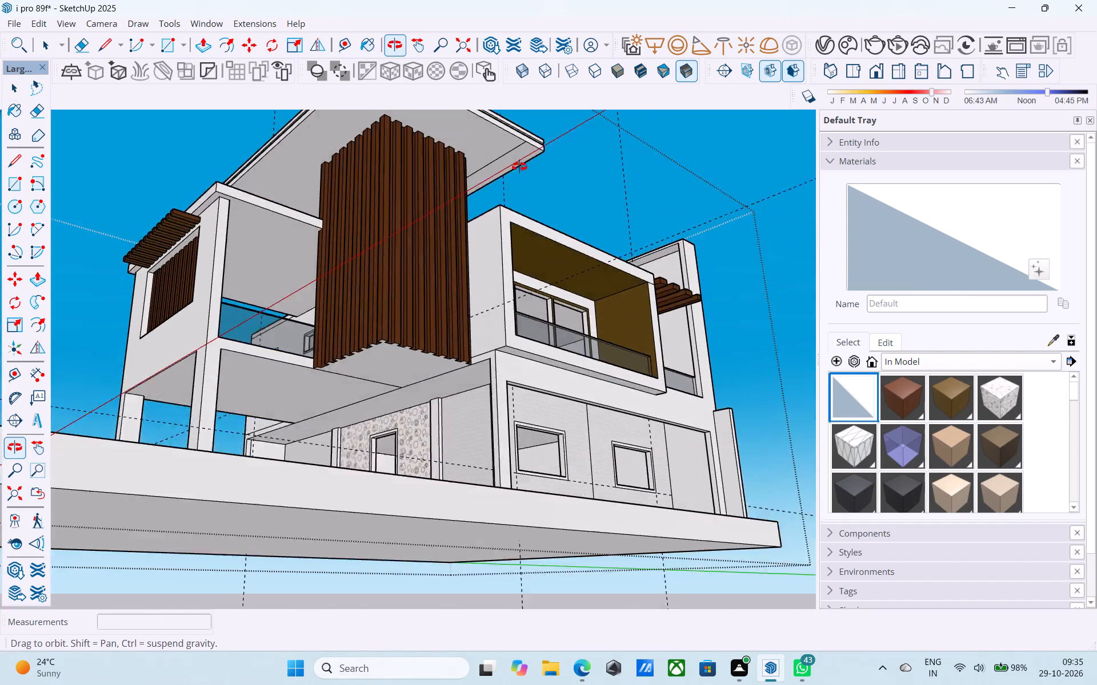
middle_drag(519, 167, 545, 275)
scroll(545, 279, down, 2)
key(space)
scroll(515, 449, up, 3)
scroll(539, 353, up, 3)
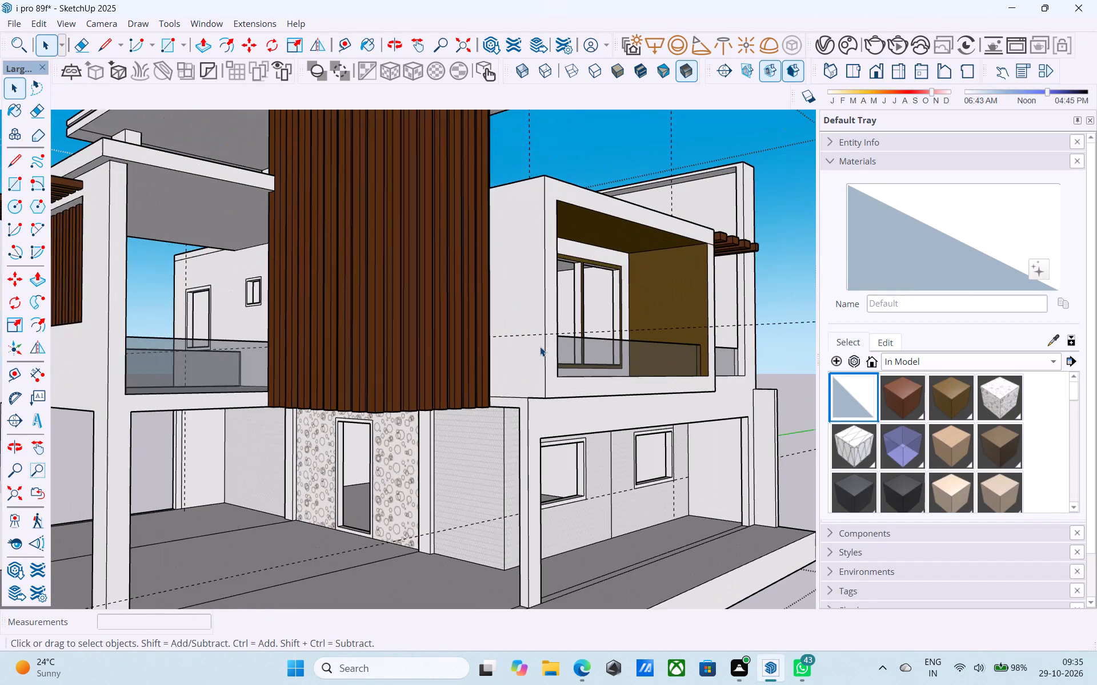
key(e)
drag(535, 338, 529, 320)
scroll(529, 319, down, 4)
key(space)
Examine the whole house from low and raised angles around the slatted tower and balcony box.
middle_drag(497, 375, 502, 396)
scroll(505, 398, down, 1)
scroll(505, 398, up, 1)
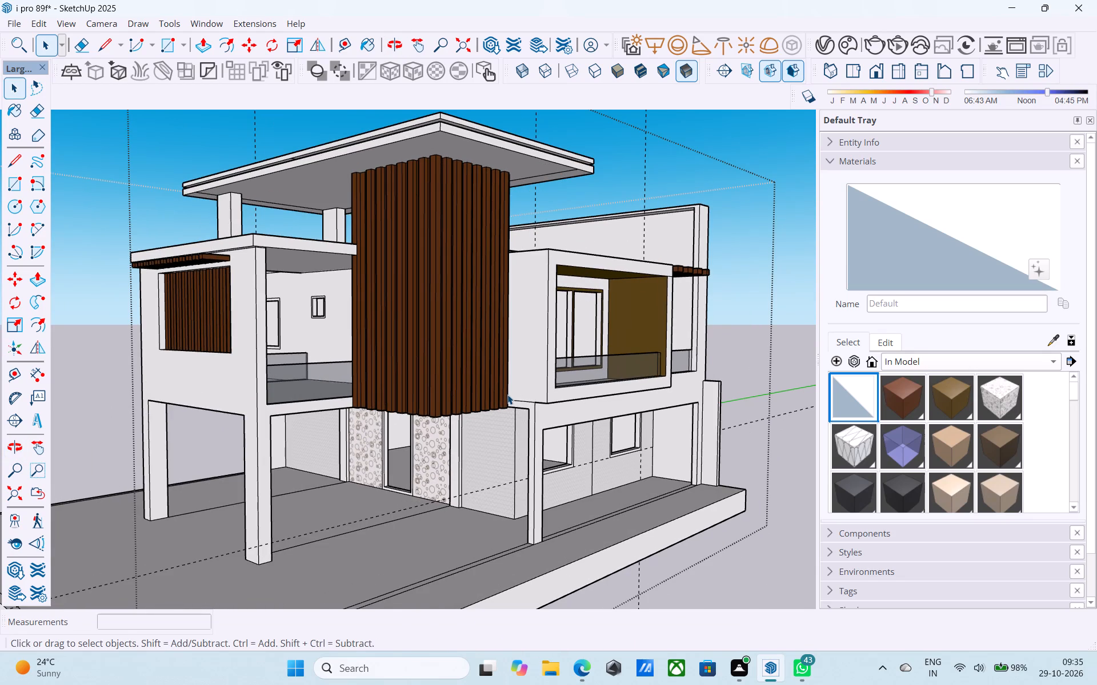
scroll(507, 394, down, 3)
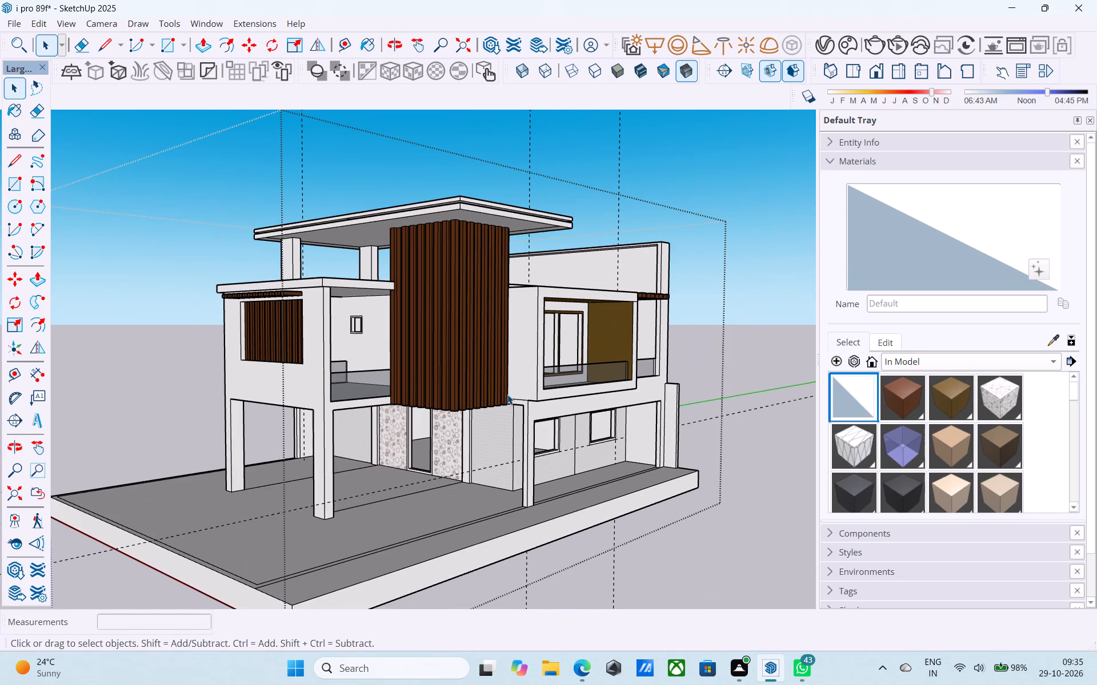
middle_drag(509, 393, 530, 332)
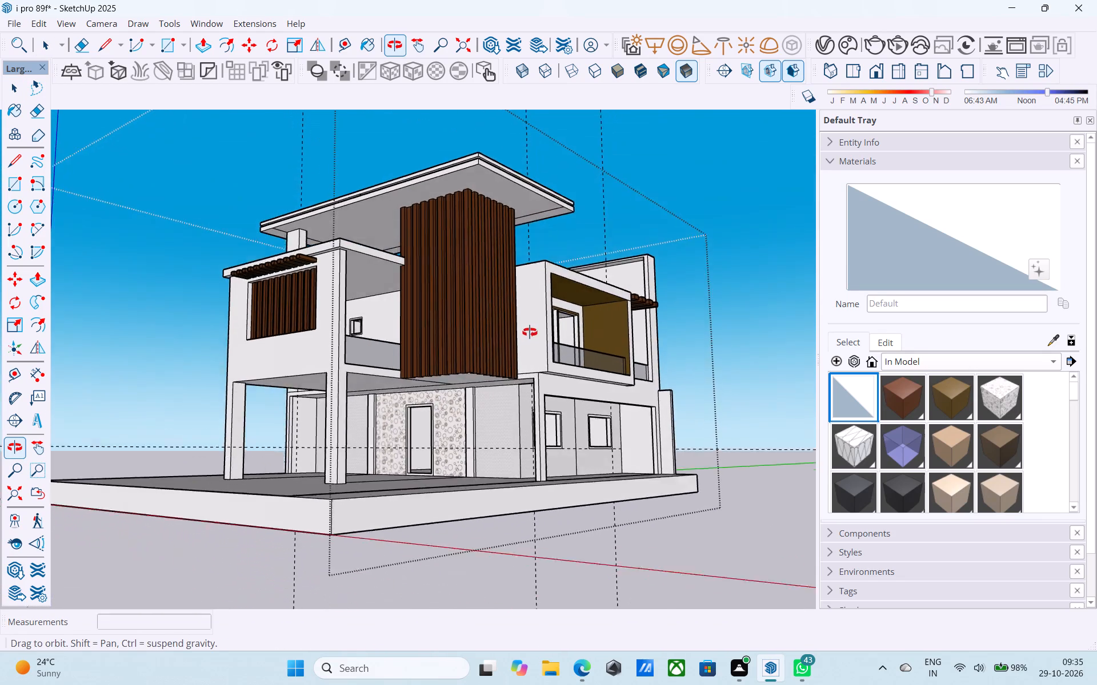
middle_drag(530, 332, 536, 315)
middle_drag(545, 325, 556, 349)
scroll(558, 354, down, 3)
middle_drag(557, 369, 548, 410)
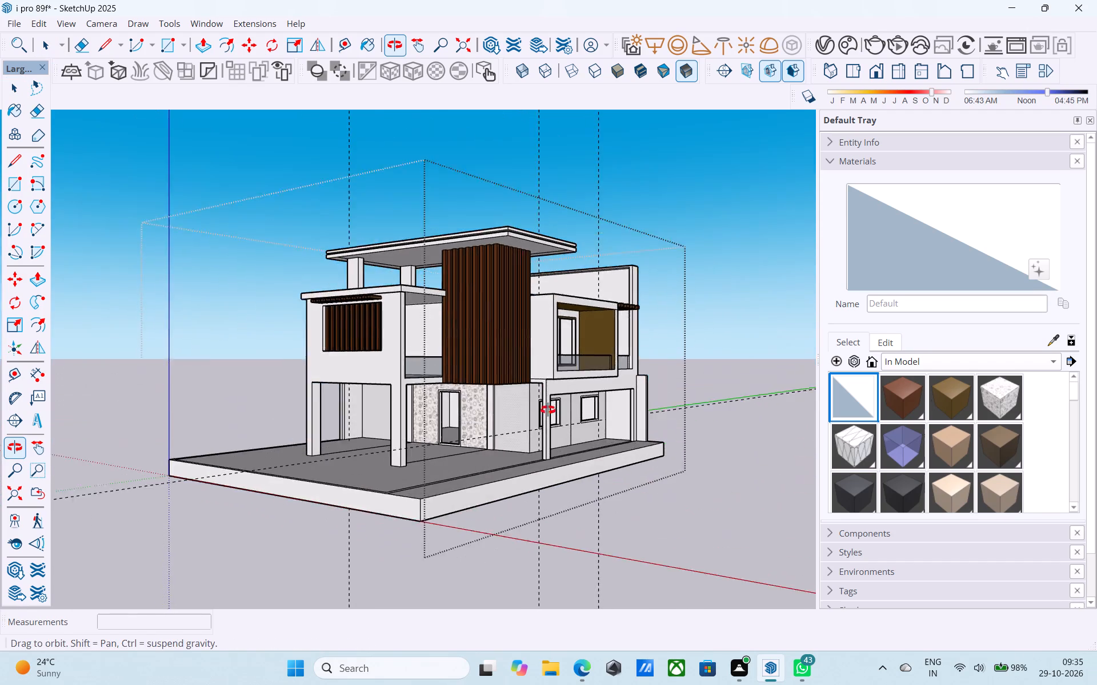
middle_drag(548, 410, 519, 401)
scroll(539, 436, down, 2)
Erase the three vertical guide lines running through the house.
click(702, 374)
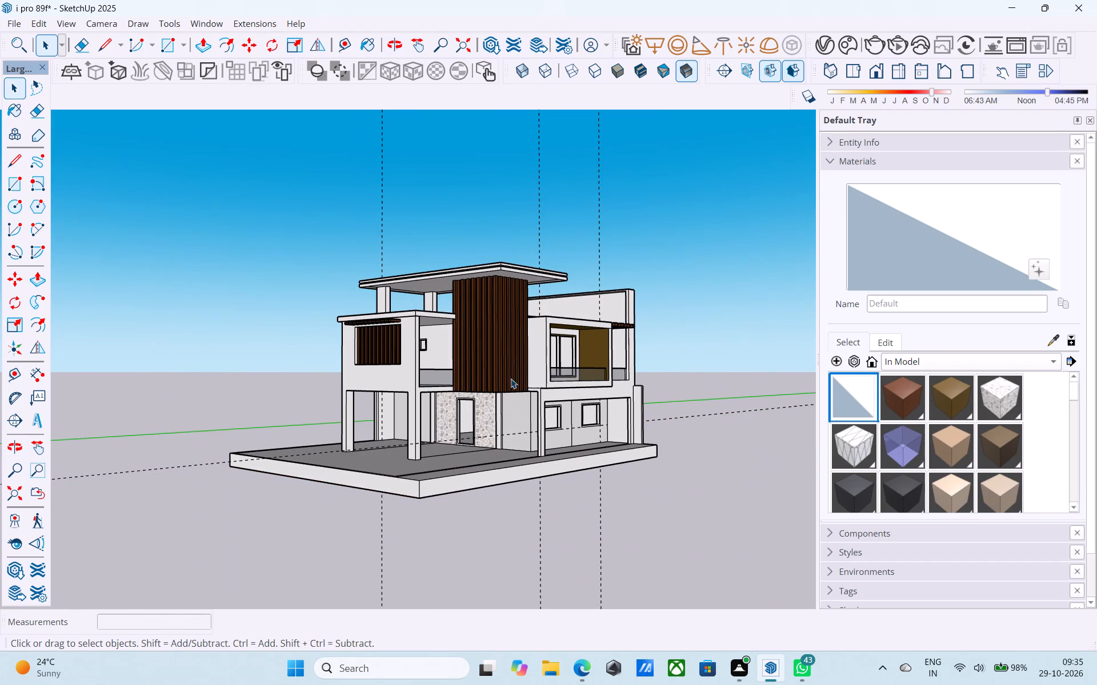
double_click(507, 378)
key(e)
drag(521, 192, 200, 192)
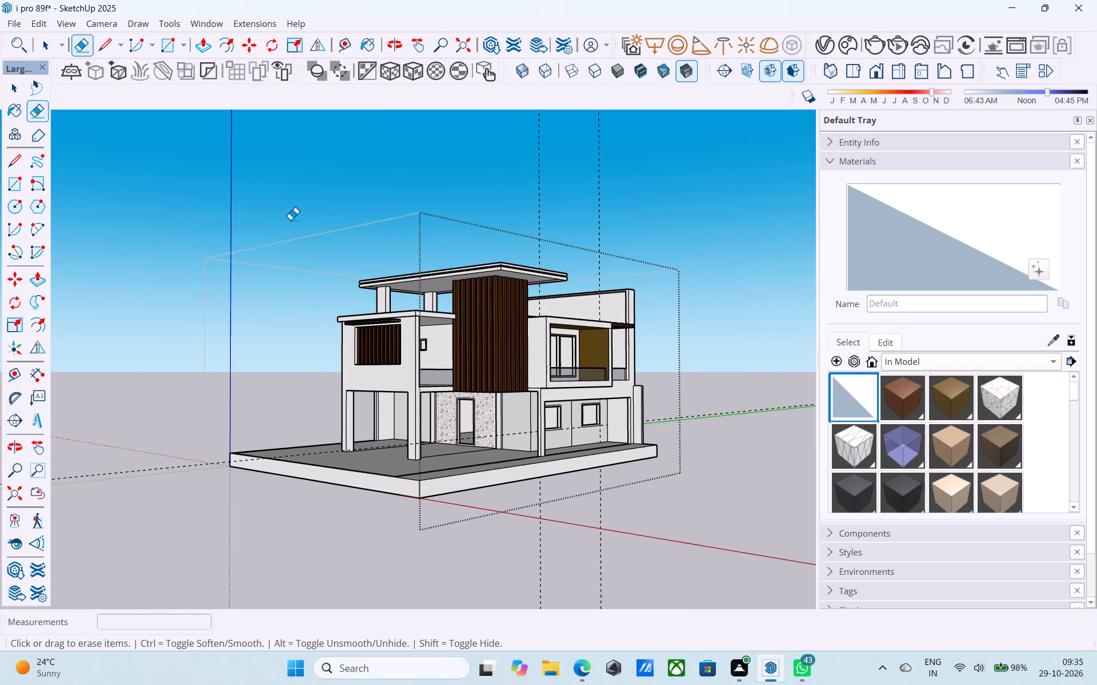
drag(593, 212, 495, 206)
drag(539, 209, 634, 209)
key(space)
click(635, 209)
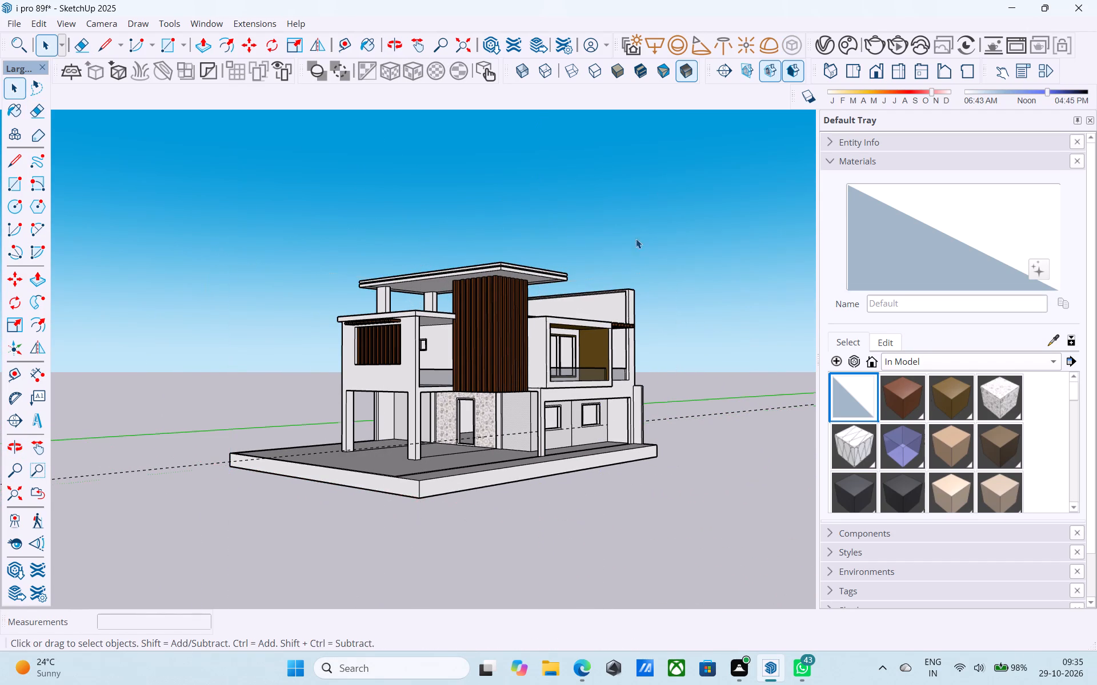
Erase the long strip lines on top of the base slab, including the segments below the balcony box.
middle_drag(609, 330, 542, 334)
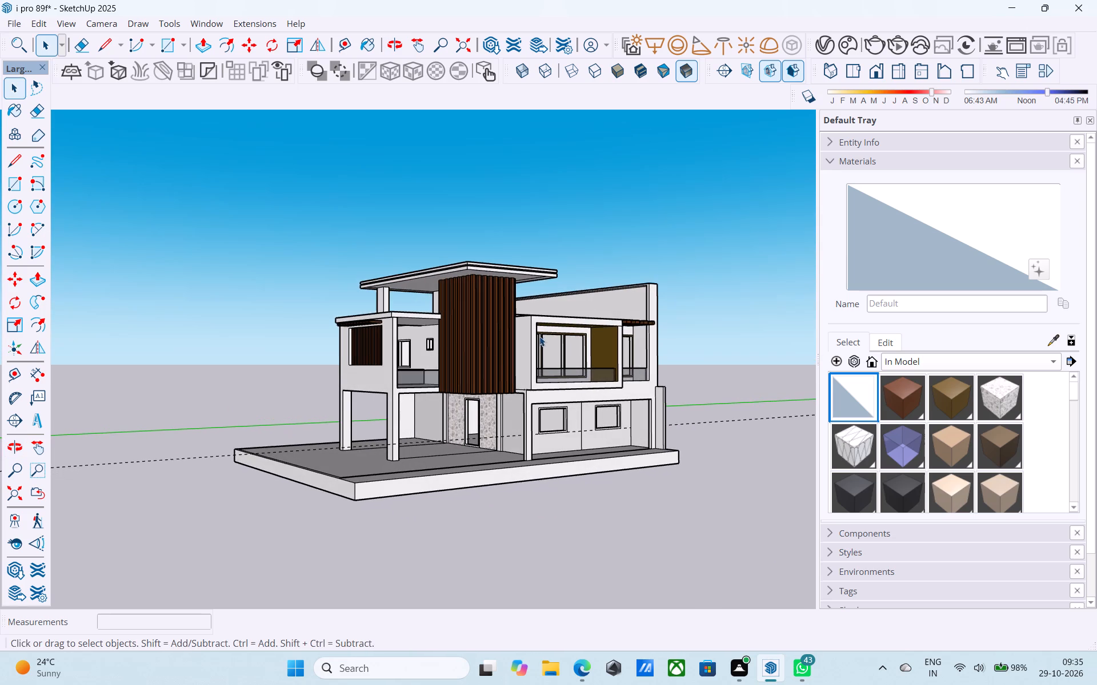
middle_click(494, 360)
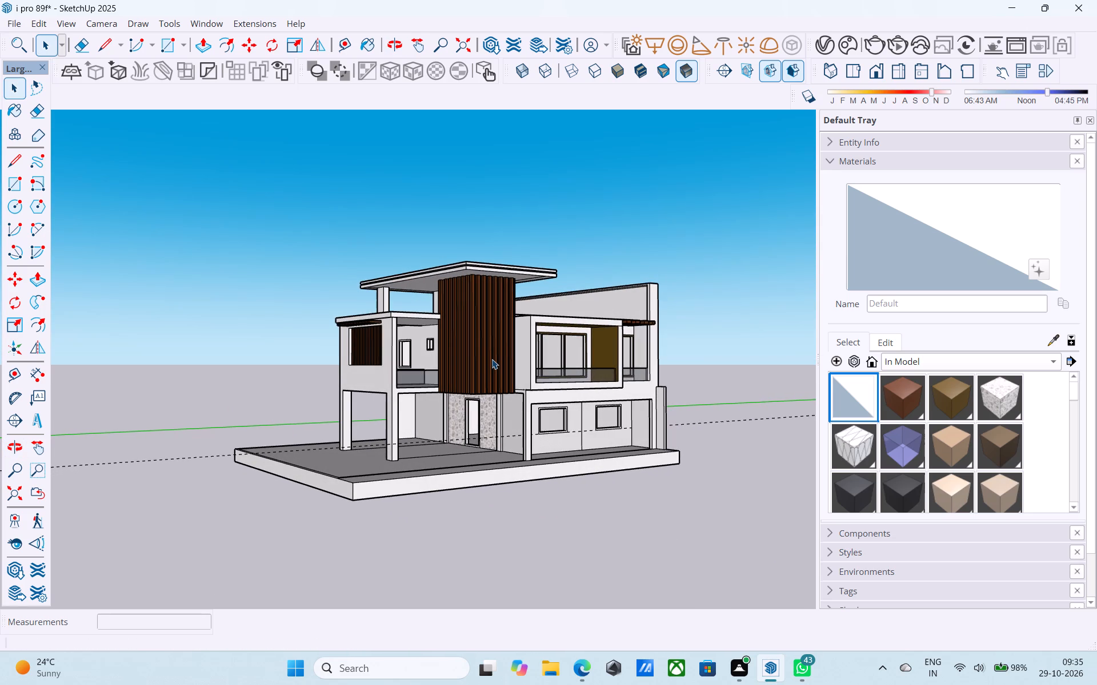
scroll(492, 359, up, 1)
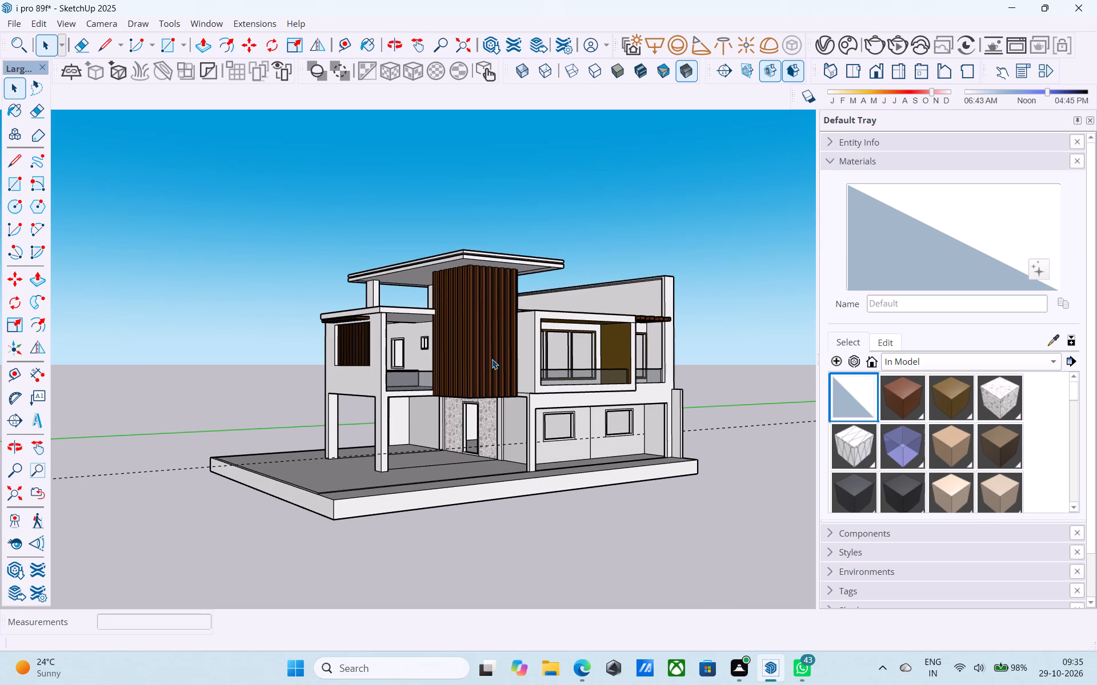
scroll(501, 373, down, 1)
middle_drag(501, 376, 505, 388)
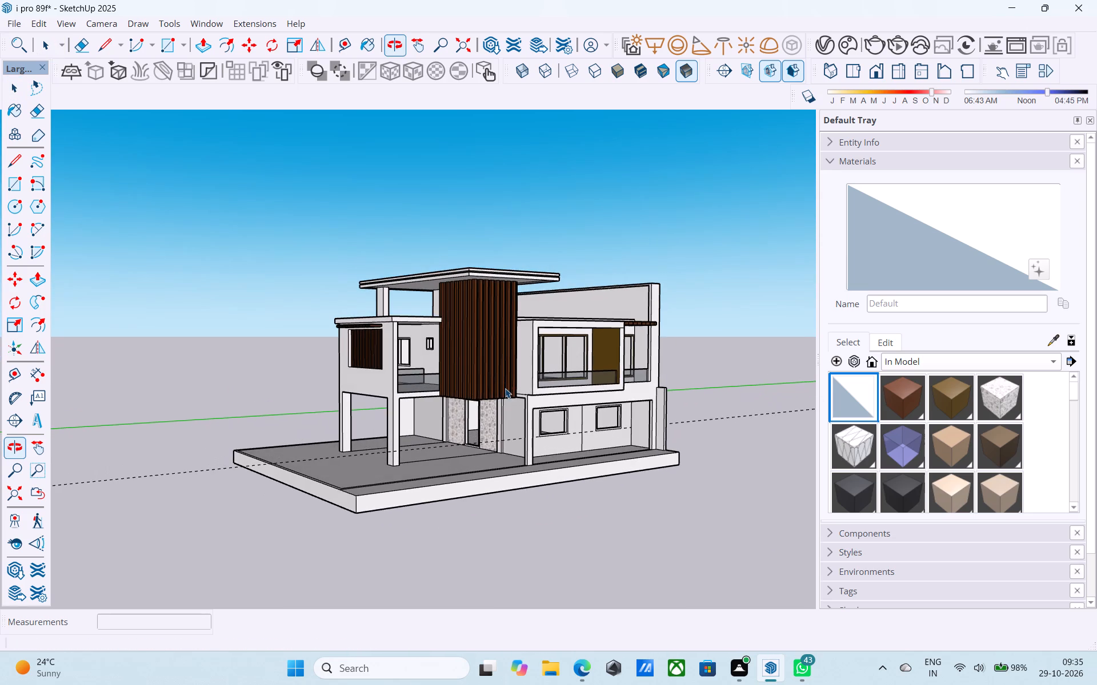
middle_drag(506, 388, 542, 507)
scroll(541, 503, up, 4)
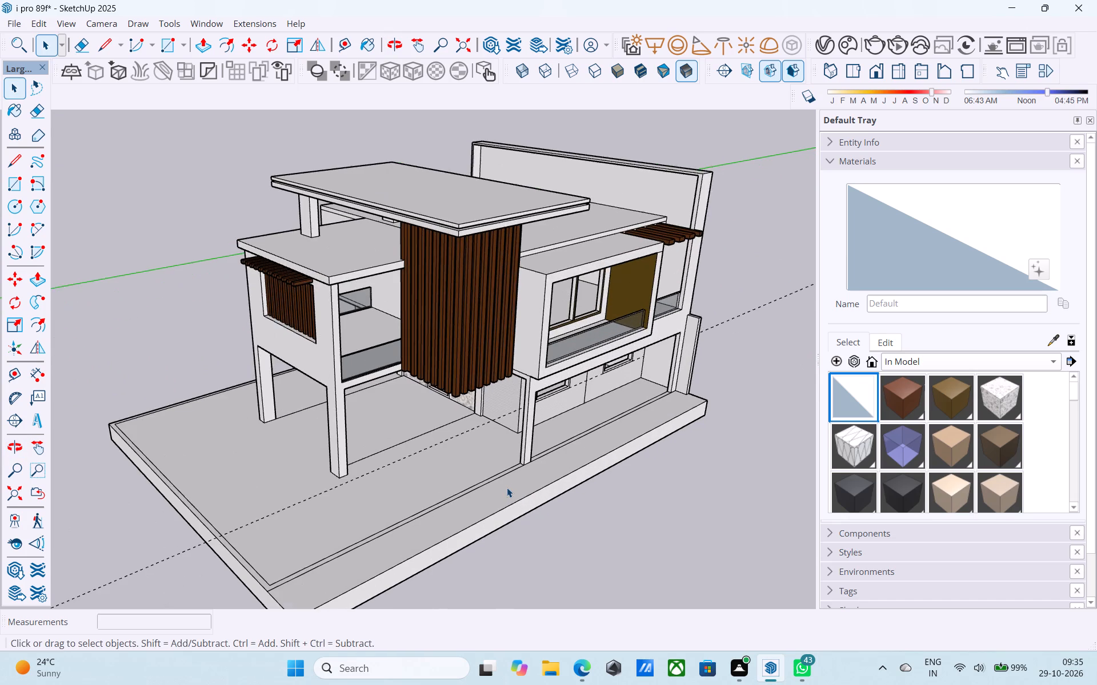
double_click(507, 487)
scroll(506, 487, up, 2)
key(e)
drag(505, 486, 466, 466)
drag(594, 436, 587, 432)
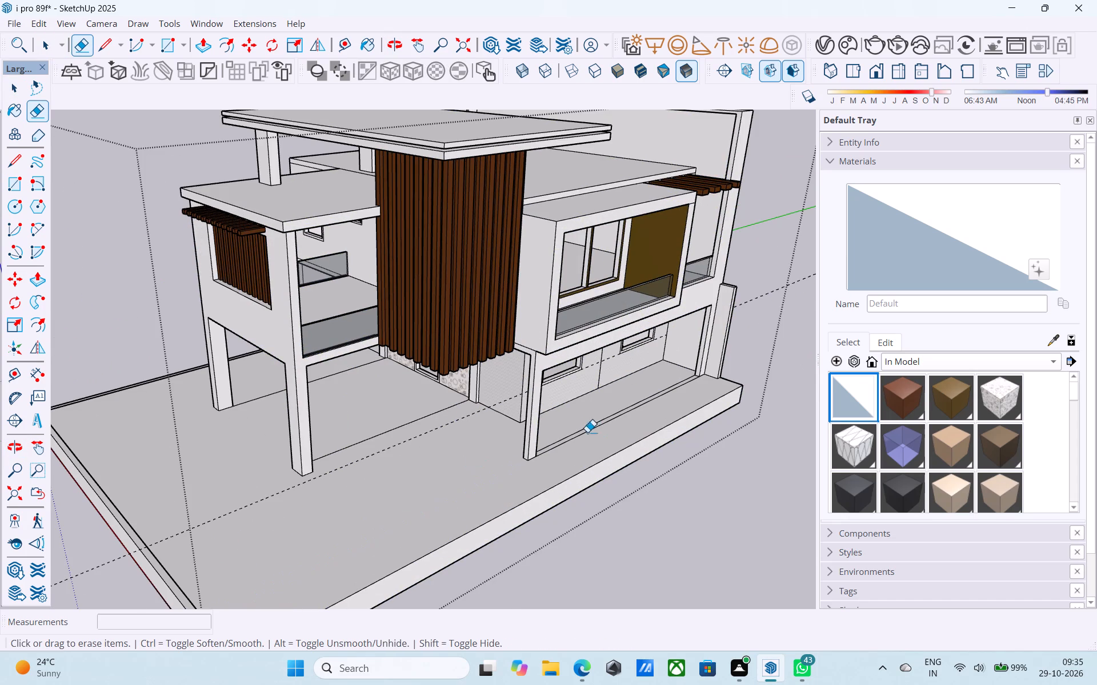
drag(587, 432, 570, 421)
scroll(702, 377, down, 4)
key(space)
Push/Pull the top face of the low pier beside the raised side wall up 16' 8" to the parapet's top.
middle_drag(715, 394, 707, 398)
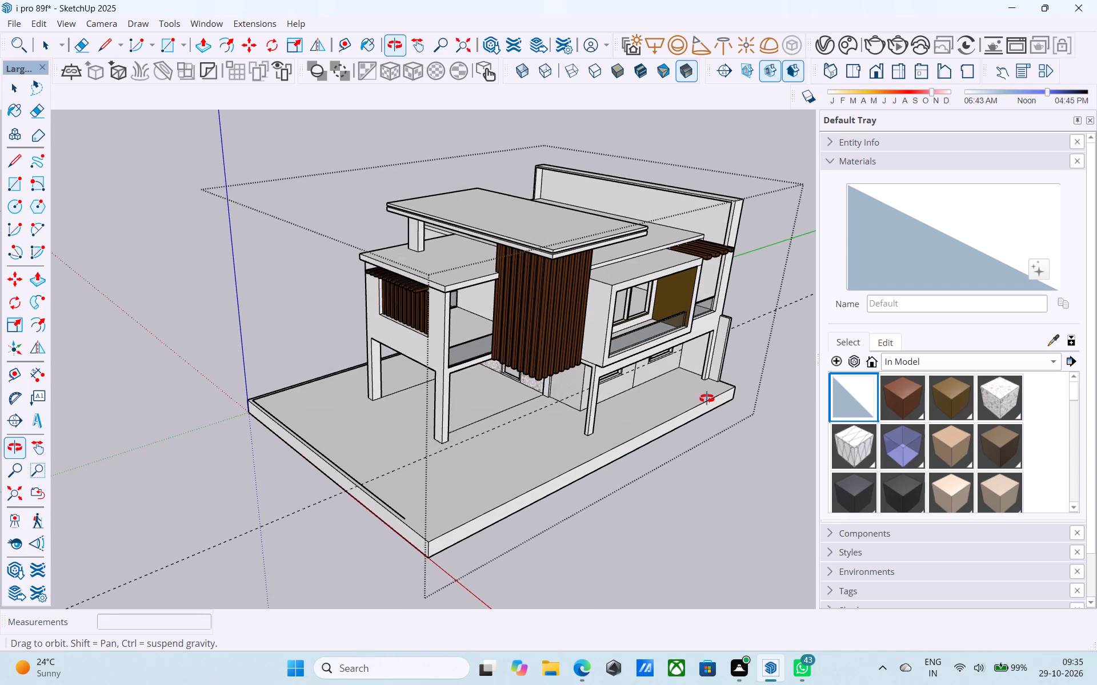
middle_drag(707, 398, 578, 458)
scroll(406, 430, down, 3)
scroll(667, 406, up, 5)
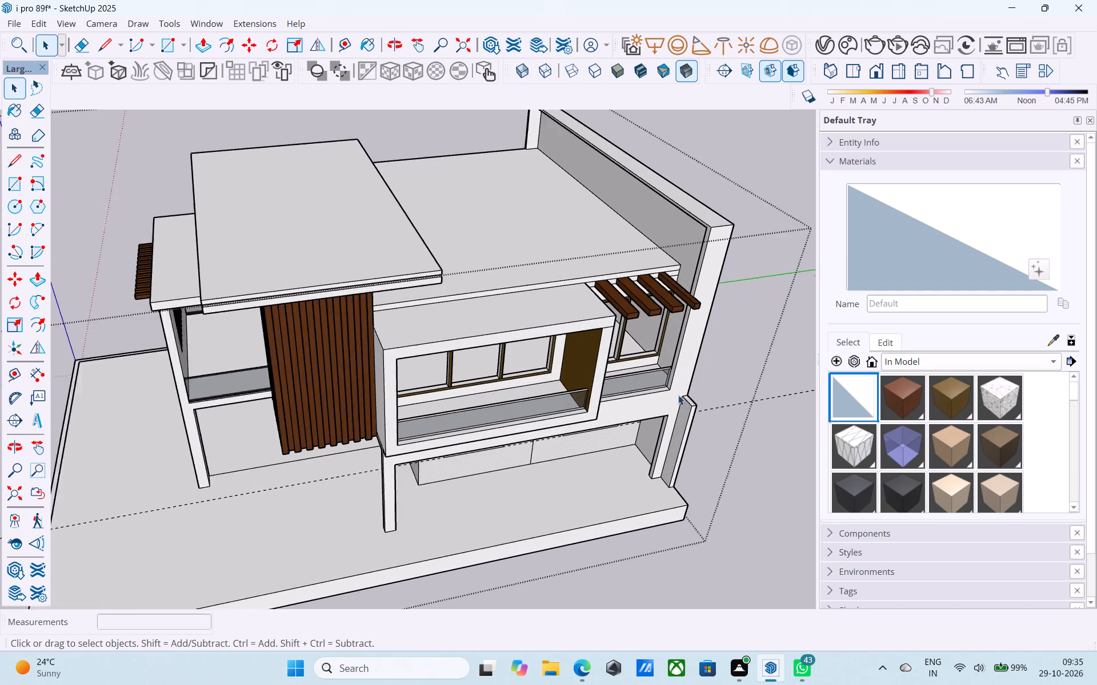
scroll(678, 395, up, 5)
click(690, 400)
click(691, 401)
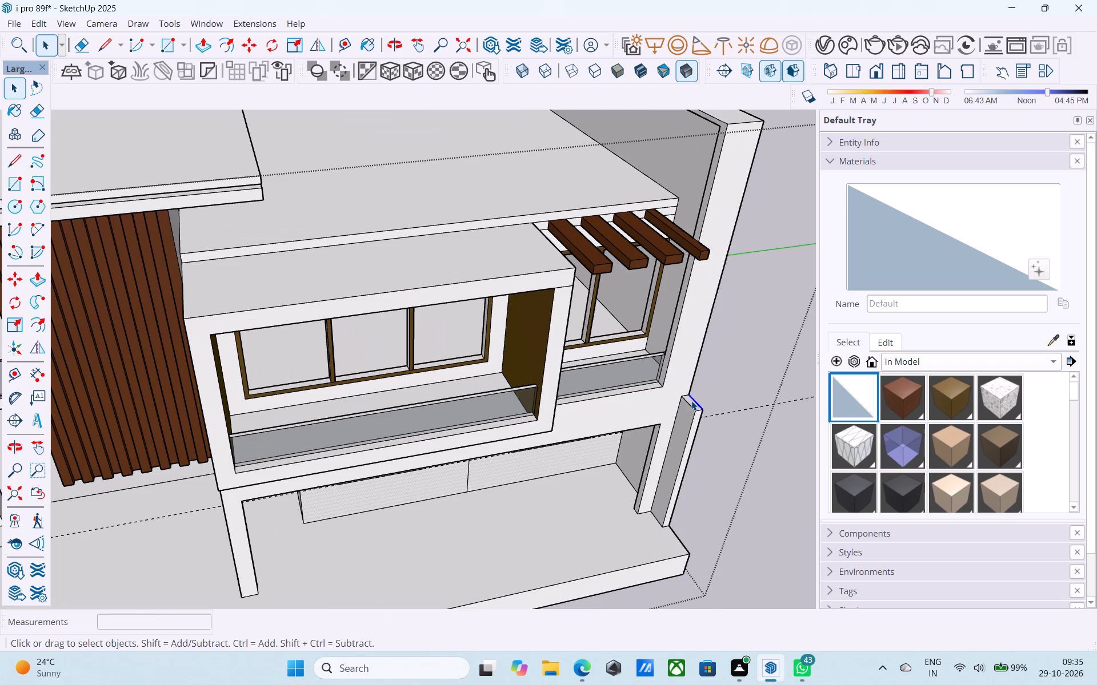
scroll(691, 401, up, 4)
click(691, 401)
key(p)
click(692, 406)
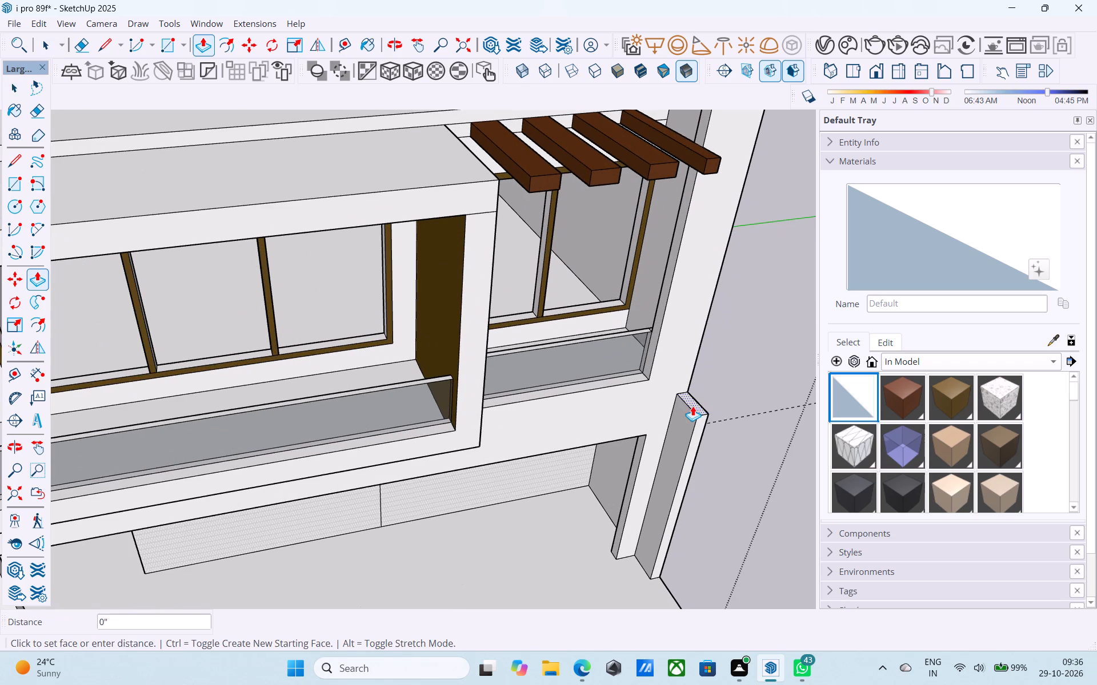
scroll(689, 367, down, 8)
middle_drag(691, 319, 661, 453)
click(692, 315)
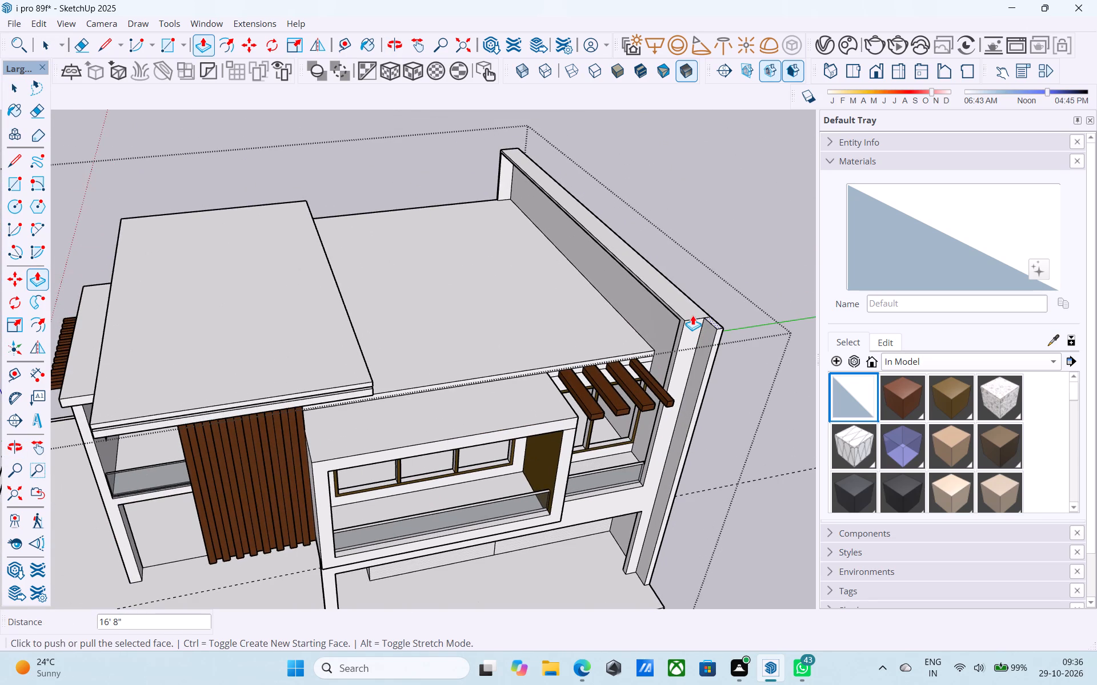
Offset the outline of the base slab's top face inward by 6".
scroll(692, 315, down, 11)
key(space)
middle_drag(704, 393, 727, 398)
scroll(728, 414, down, 1)
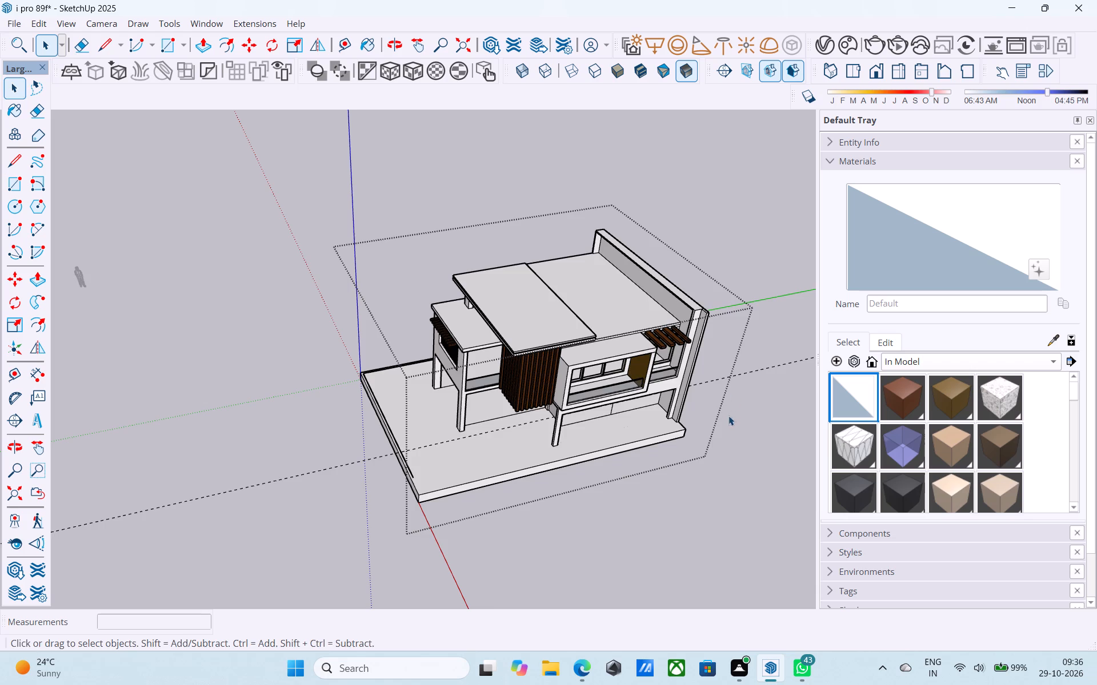
middle_click(728, 418)
scroll(491, 486, up, 7)
scroll(412, 476, up, 5)
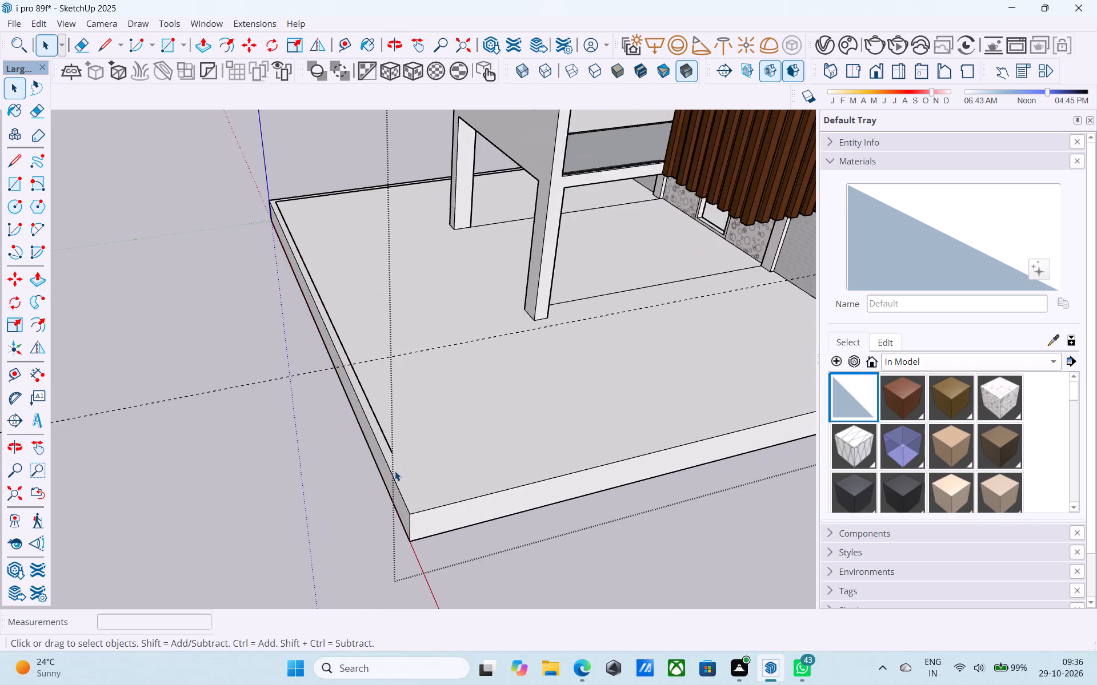
scroll(395, 471, up, 5)
click(398, 462)
key(f)
click(399, 462)
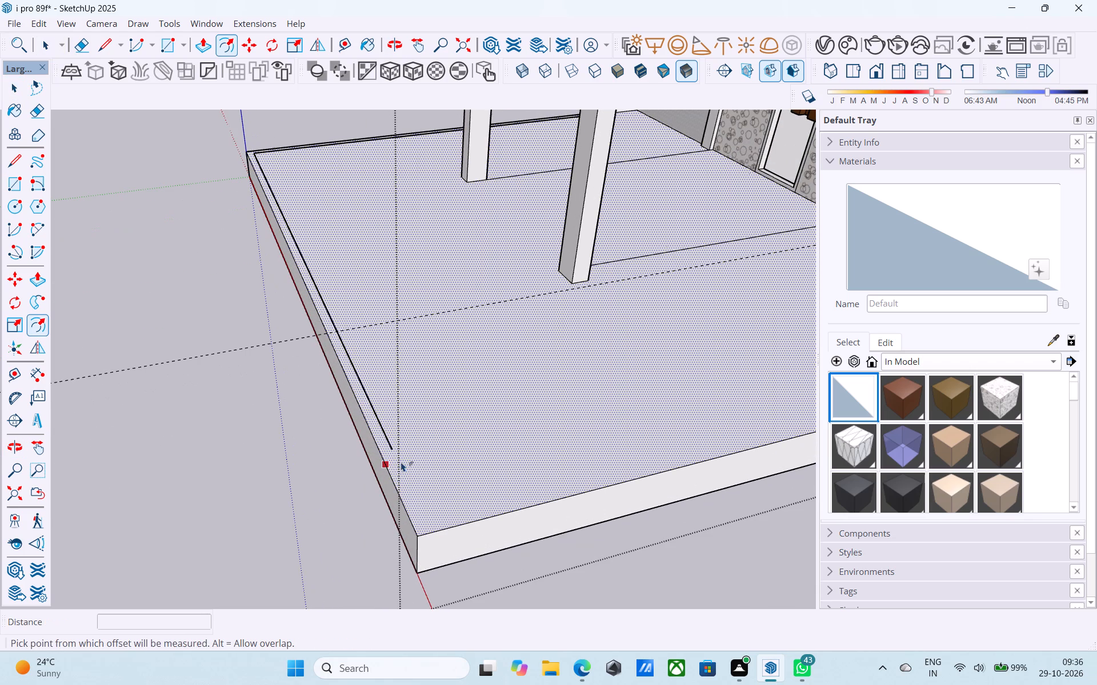
key(6)
key(shift+quotedbl)
key(Return)
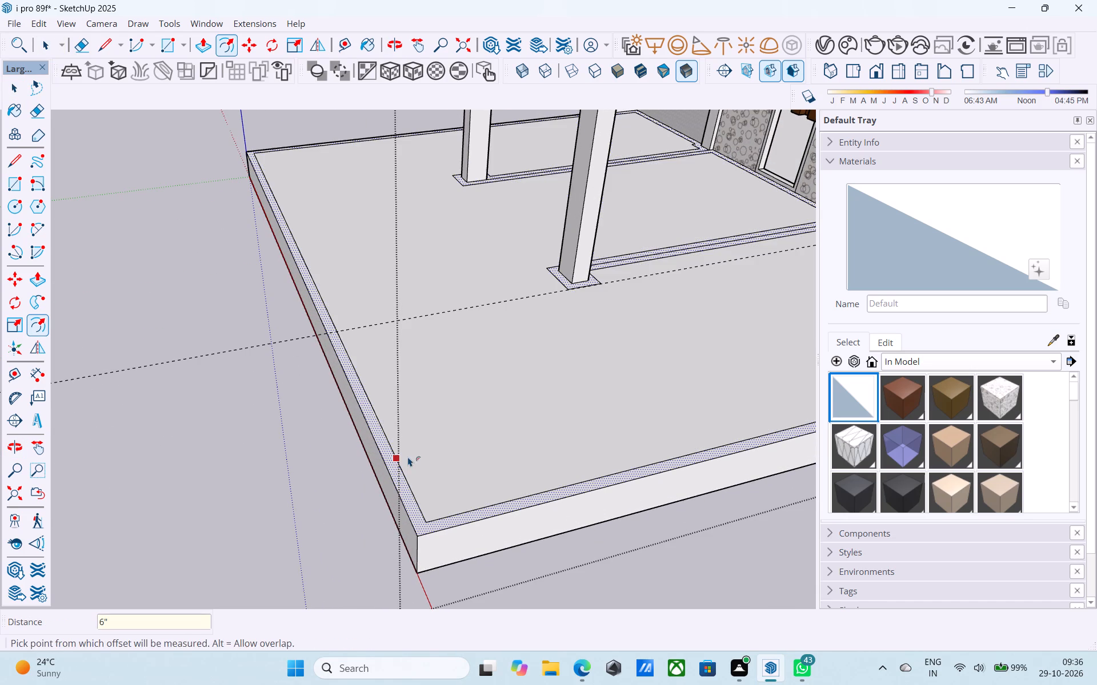
key(space)
Draw a short line across the offset strip at the foot of the pier beside the raised side wall.
scroll(408, 457, down, 9)
middle_drag(411, 452, 736, 366)
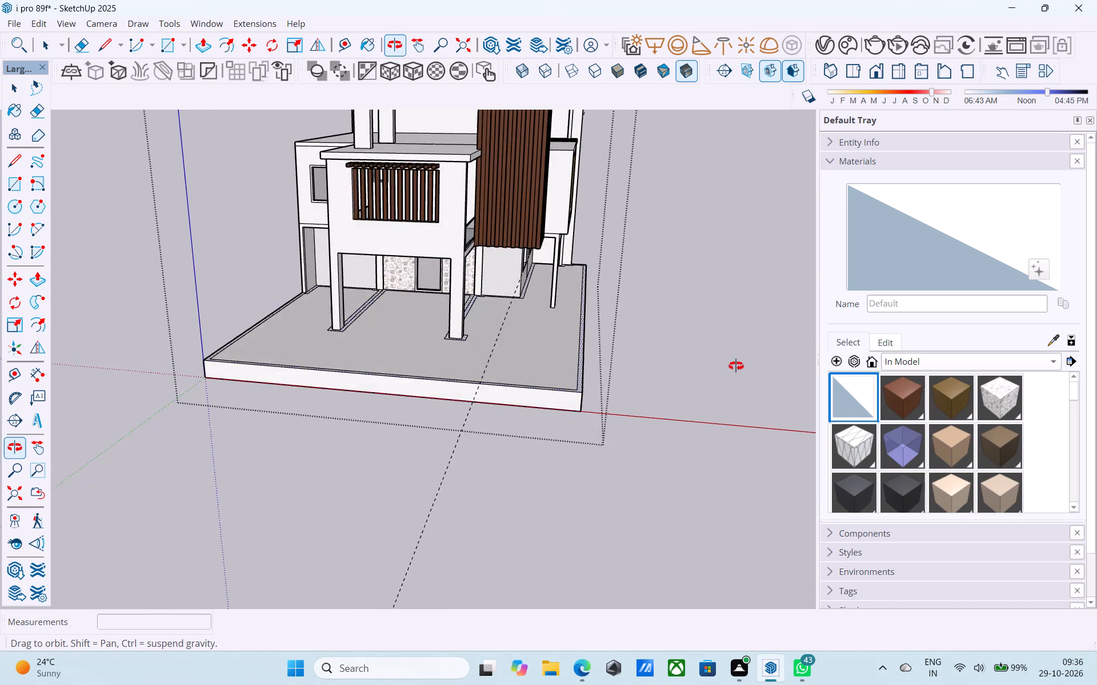
middle_drag(736, 366, 297, 446)
scroll(228, 426, down, 5)
scroll(763, 432, up, 2)
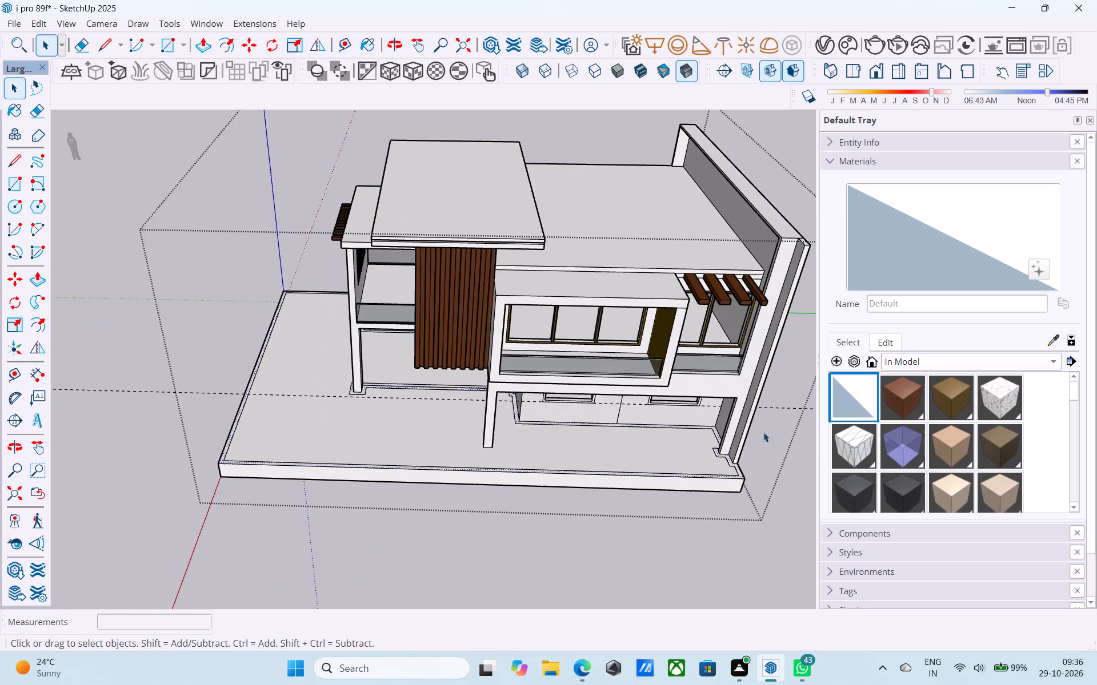
scroll(763, 432, up, 20)
scroll(763, 432, up, 1)
key(l)
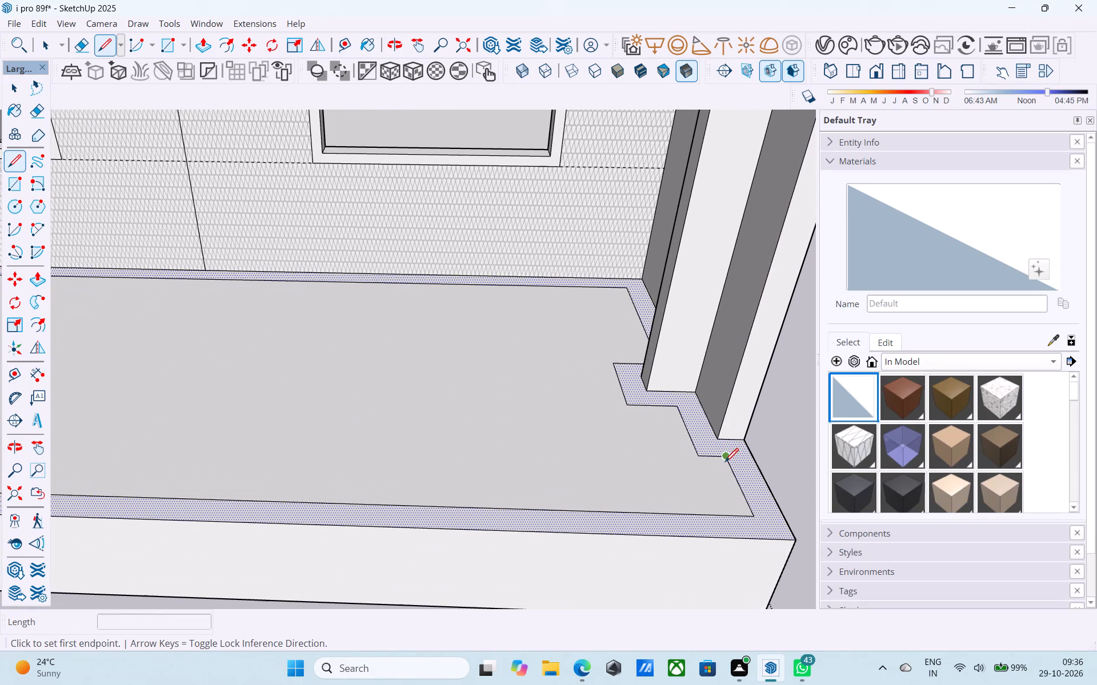
click(725, 461)
click(719, 440)
scroll(715, 408, down, 15)
key(space)
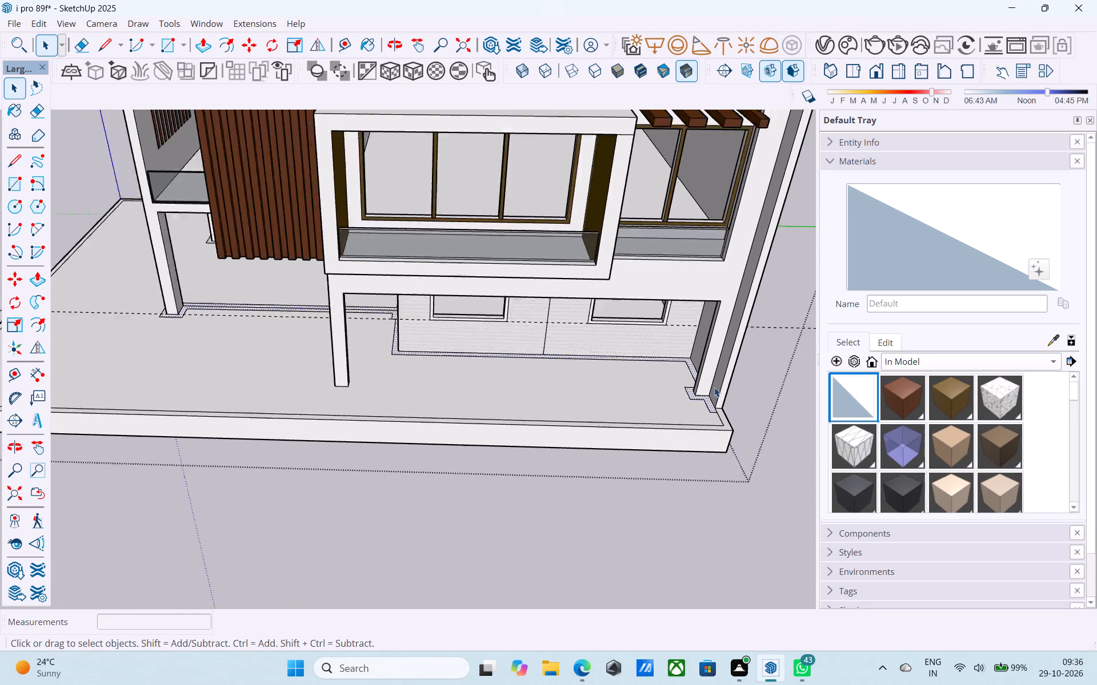
Group the border strip that runs along the base slab's outer edges.
scroll(714, 387, down, 6)
middle_drag(703, 462, 896, 428)
middle_drag(619, 464, 858, 445)
scroll(637, 348, down, 3)
middle_drag(634, 348, 610, 362)
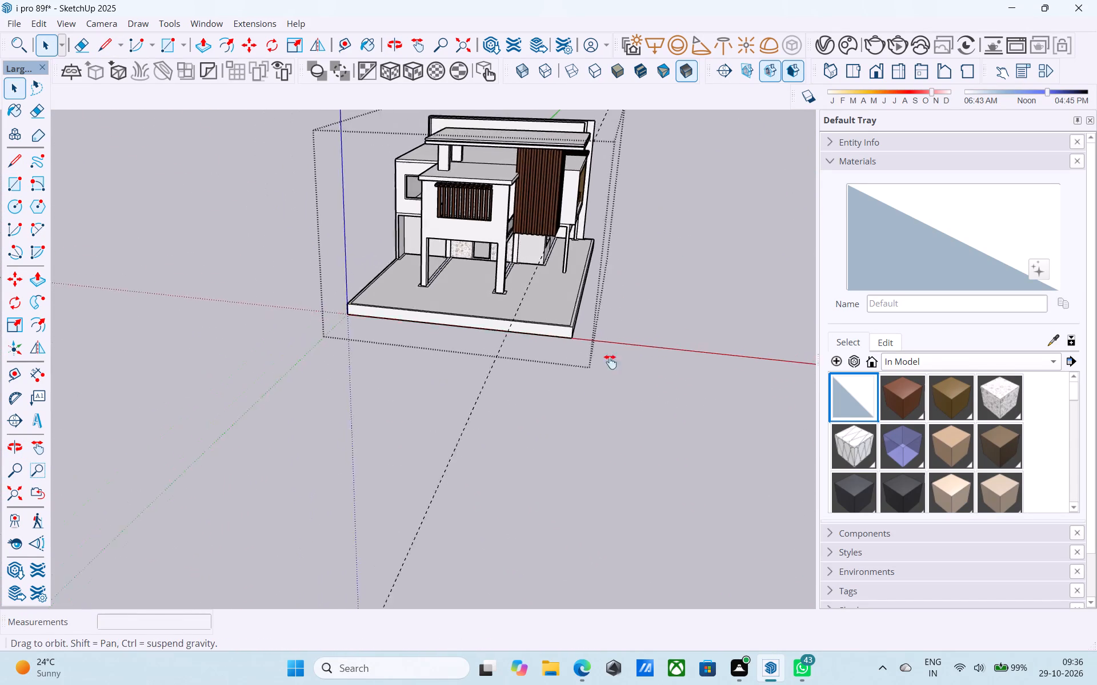
middle_drag(610, 362, 835, 460)
scroll(383, 385, up, 19)
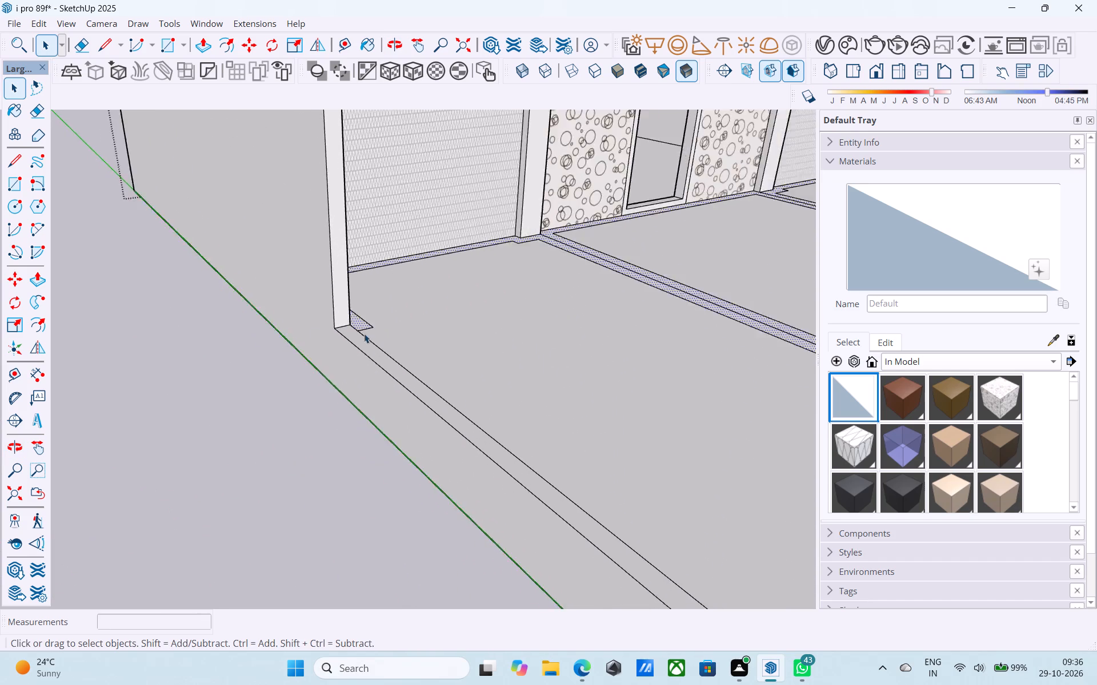
scroll(364, 333, up, 10)
middle_drag(389, 339, 193, 337)
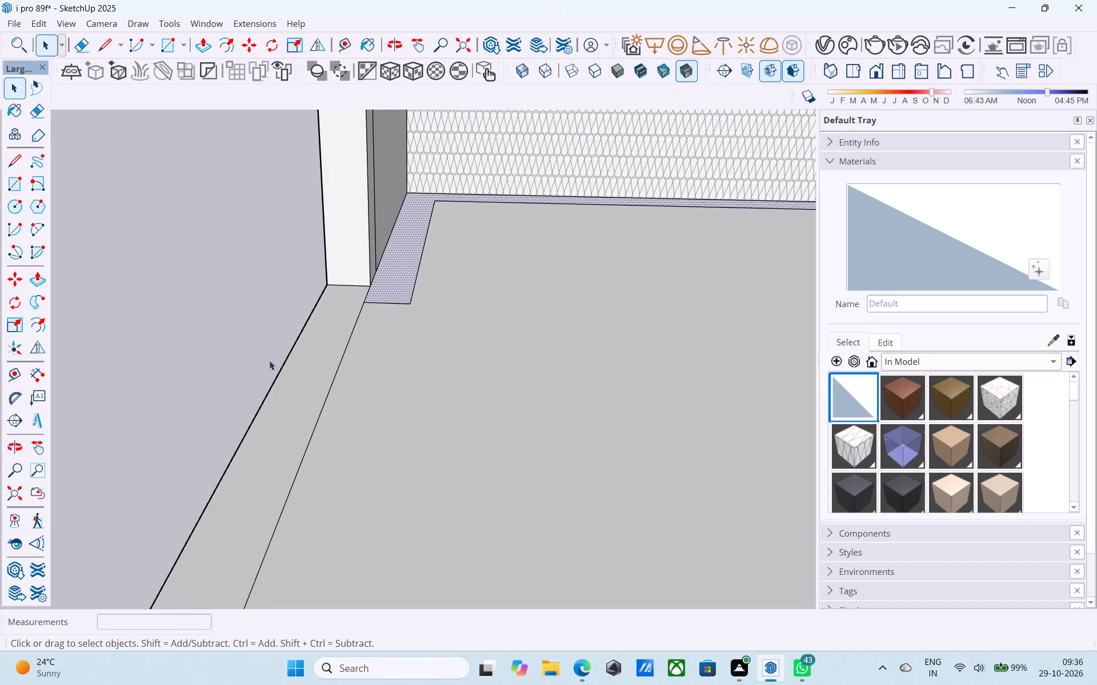
click(309, 370)
scroll(309, 370, down, 4)
scroll(313, 368, down, 17)
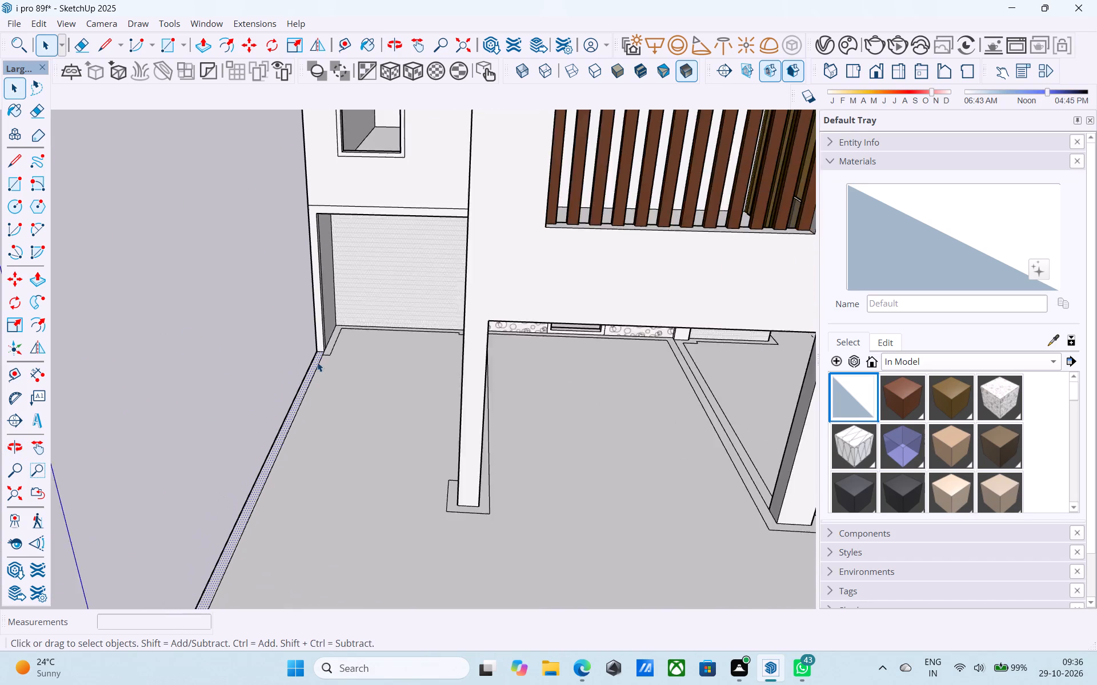
scroll(317, 362, down, 11)
middle_drag(497, 395, 330, 452)
scroll(370, 490, up, 2)
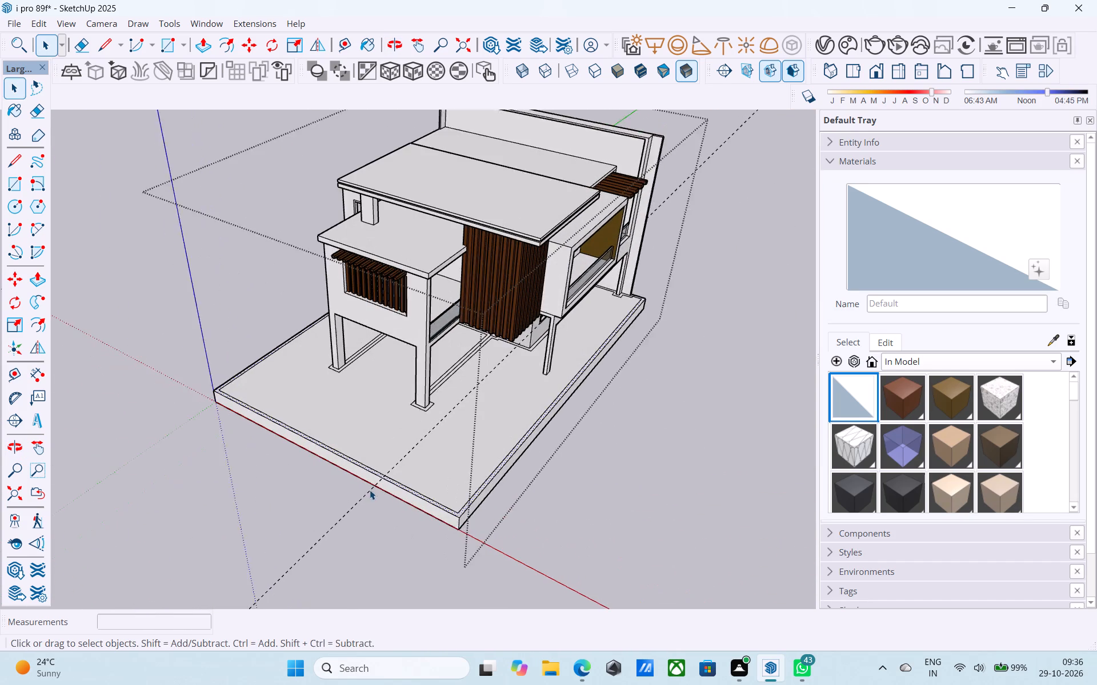
scroll(370, 490, up, 2)
scroll(431, 486, up, 9)
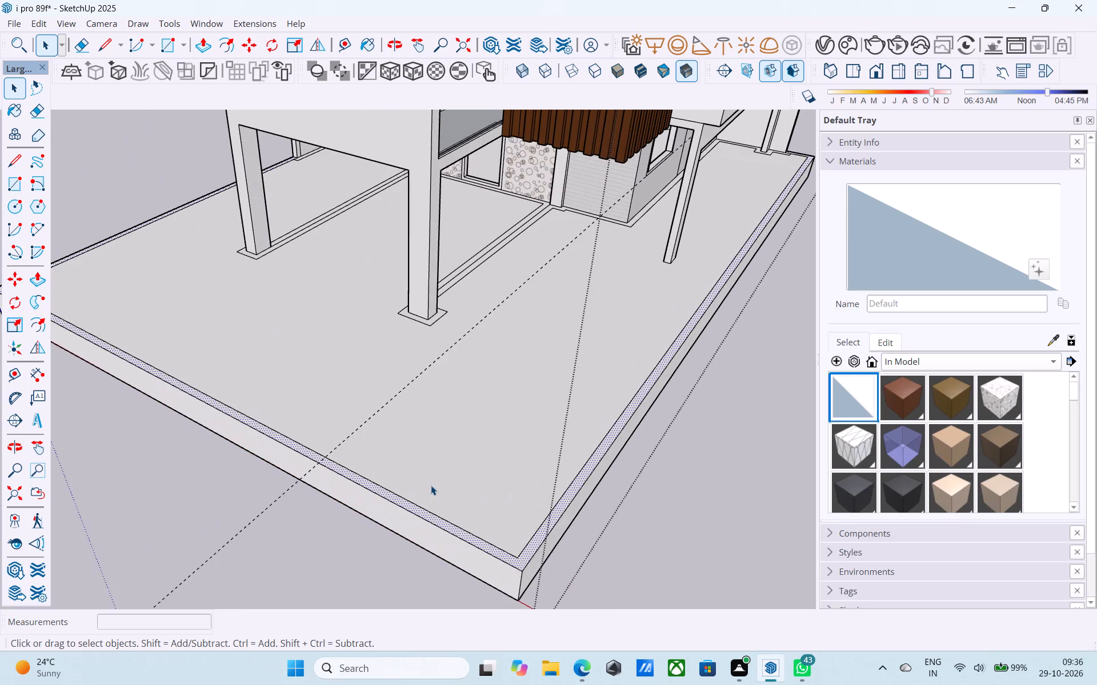
scroll(432, 507, down, 1)
middle_drag(433, 507, 409, 517)
scroll(400, 526, down, 1)
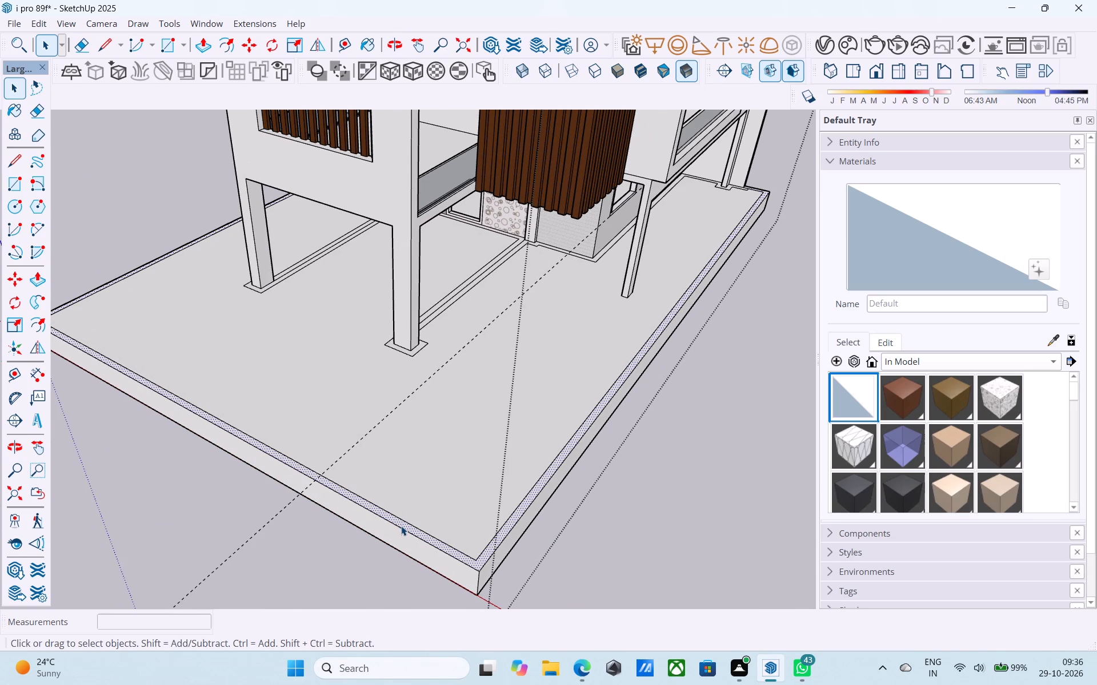
right_click(401, 525)
click(462, 284)
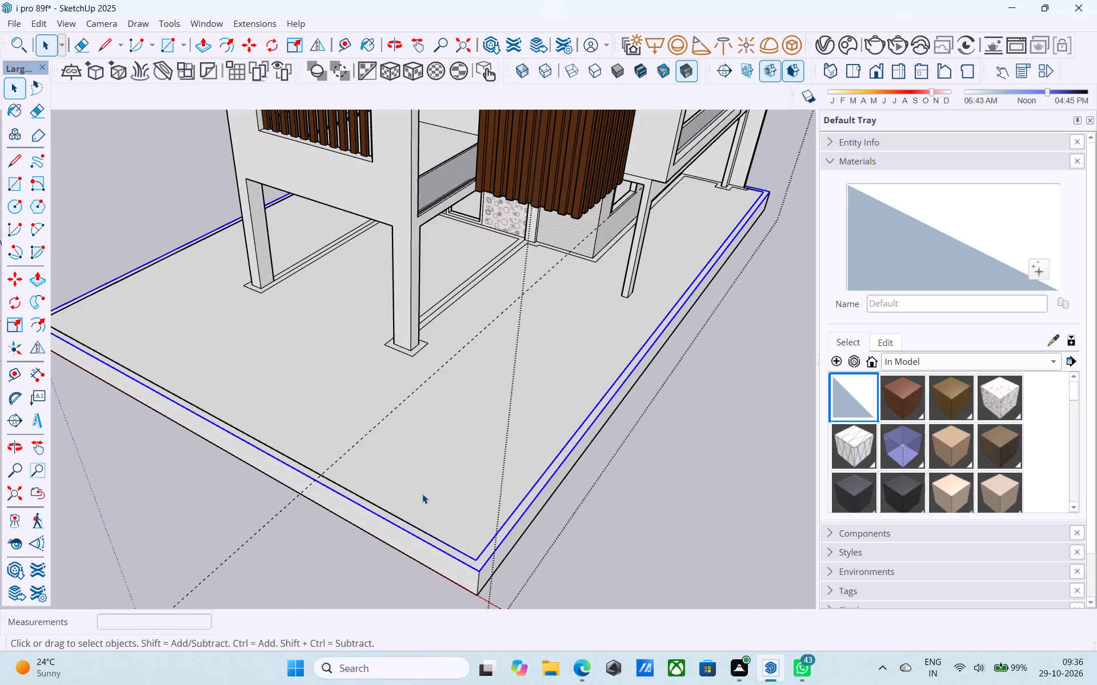
Open the border strip group and Push/Pull its face up 5' as a boundary wall.
scroll(414, 520, up, 2)
double_click(410, 534)
scroll(410, 534, up, 3)
click(410, 533)
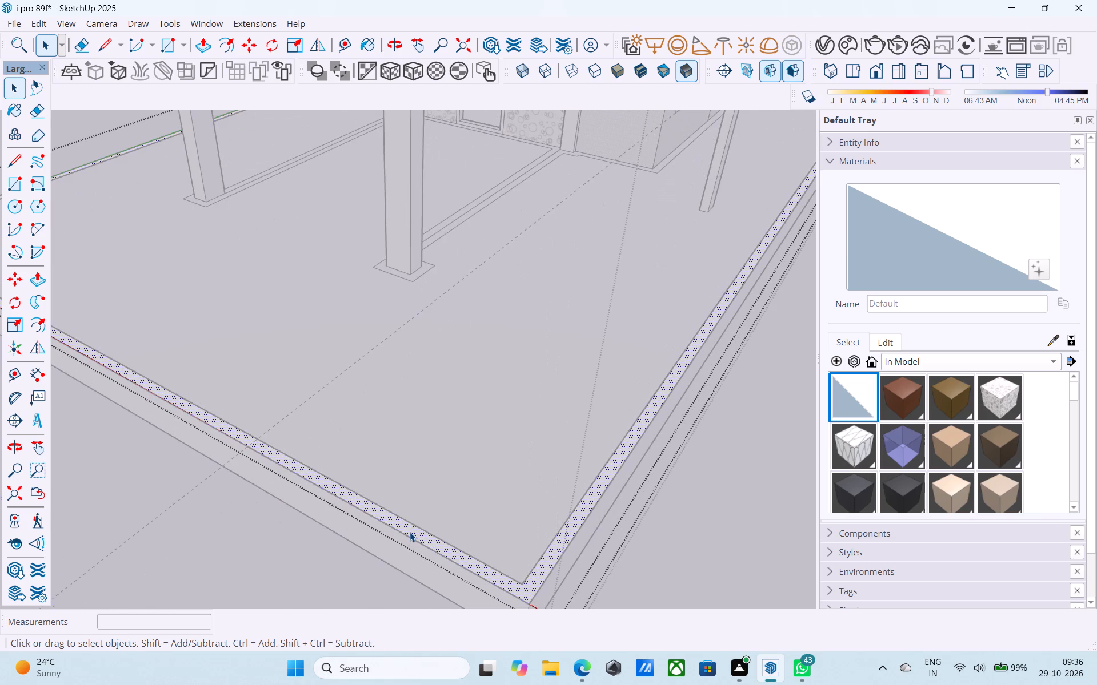
key(p)
click(410, 532)
scroll(413, 507, down, 6)
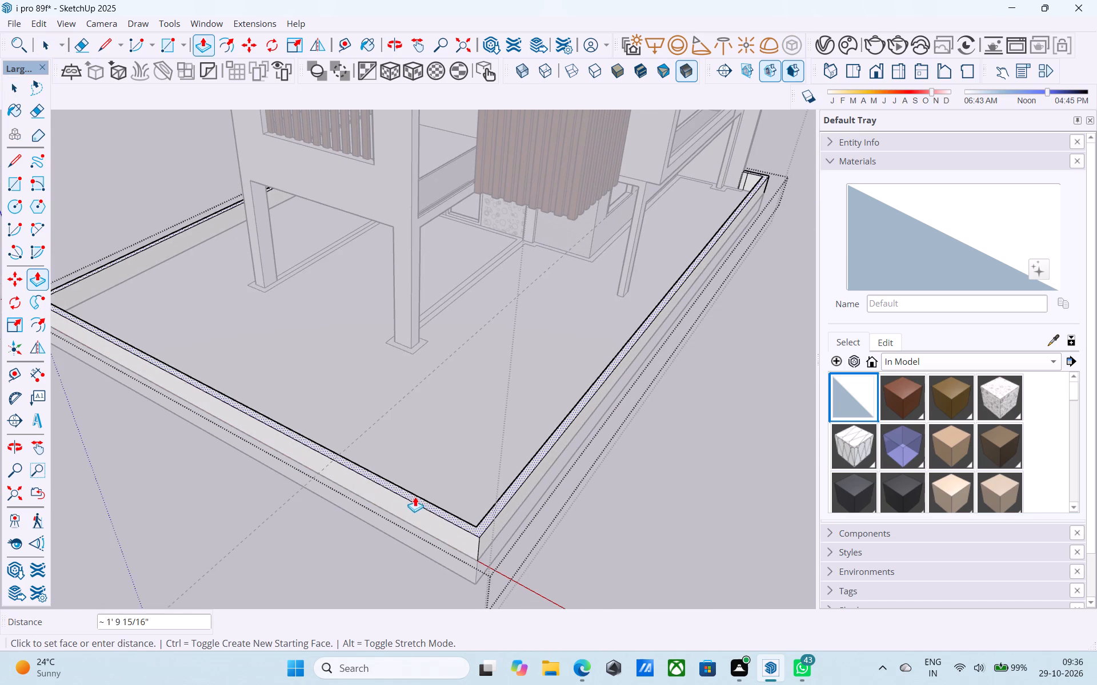
text(5')
key(Return)
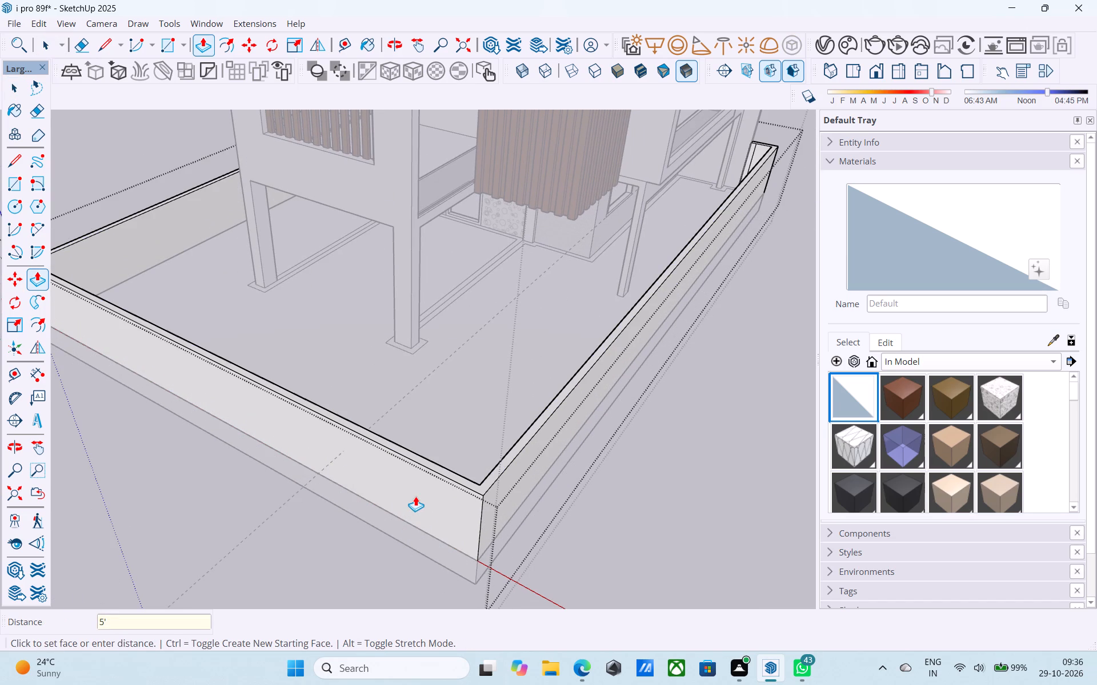
Set the boundary wall's Push/Pull height to 6' and close the group.
scroll(421, 462, down, 7)
middle_drag(457, 483, 451, 389)
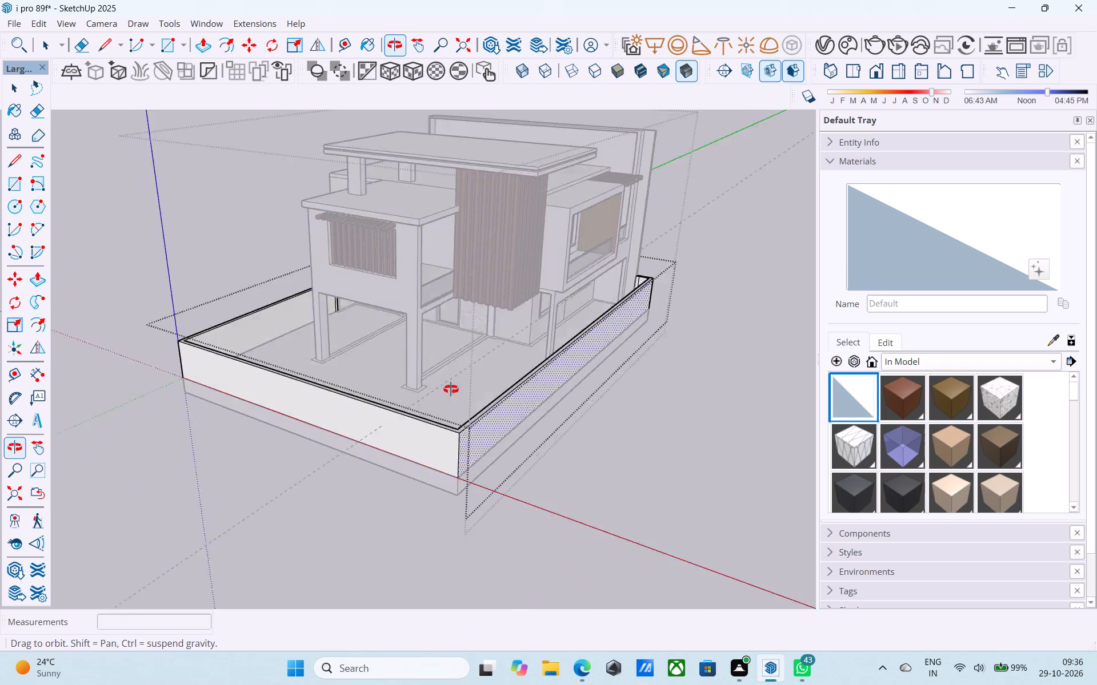
middle_drag(451, 389, 411, 453)
scroll(412, 454, up, 6)
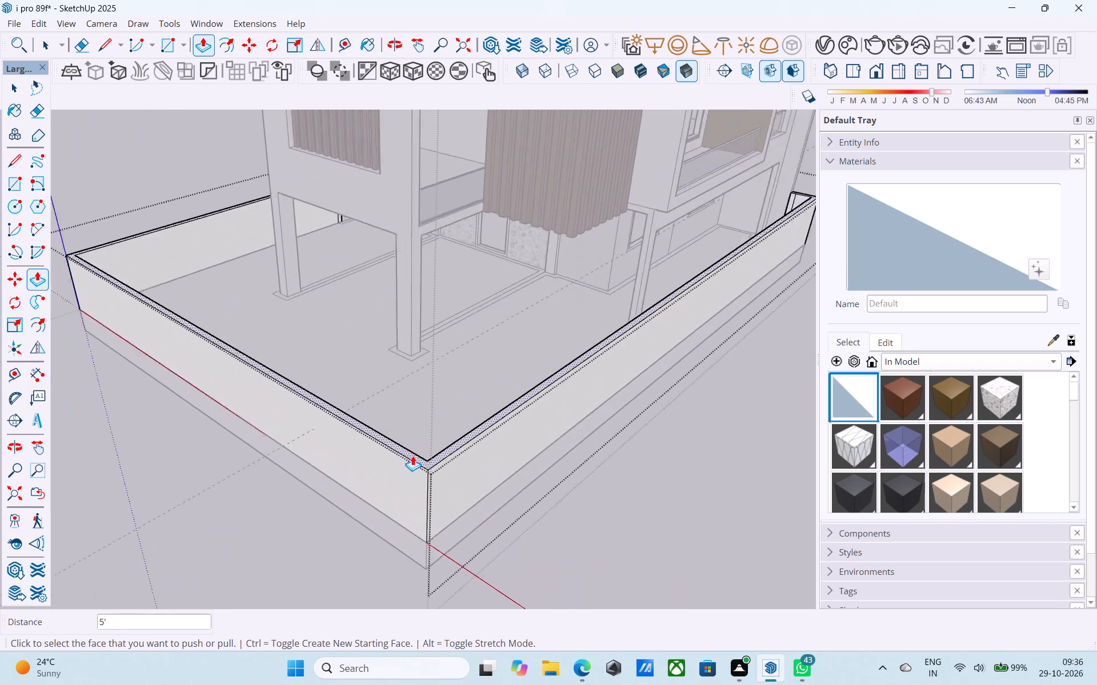
scroll(413, 456, up, 2)
text(6')
key(Return)
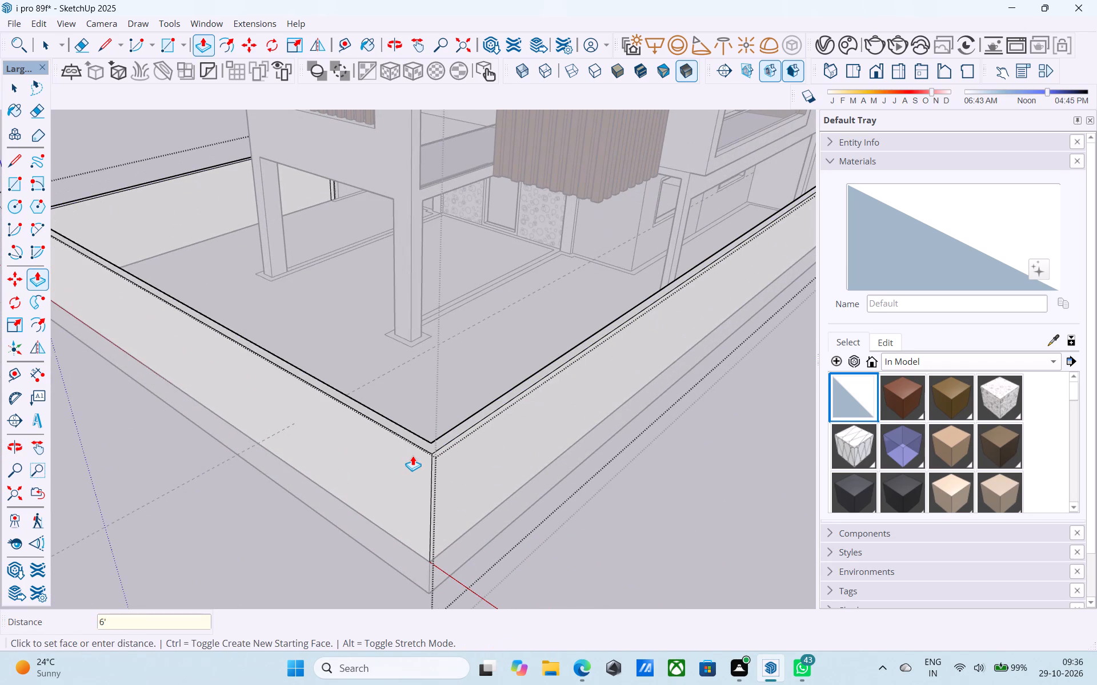
key(space)
scroll(413, 456, down, 9)
click(562, 489)
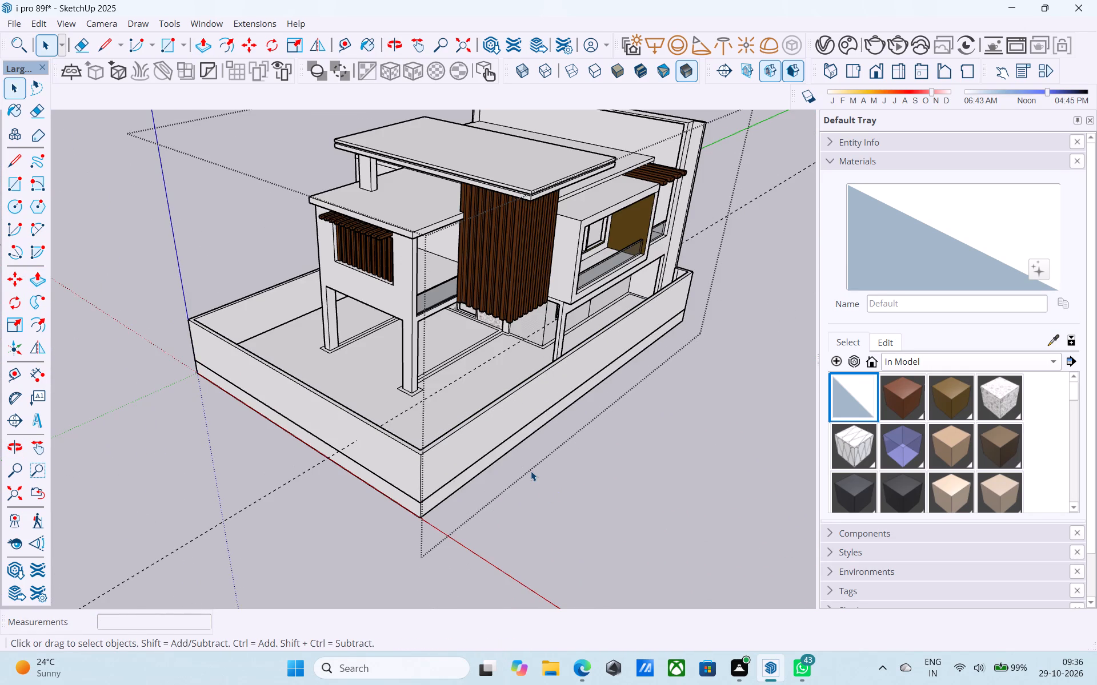
Save the model.
key(ctrl+s)
Inside the boundary wall group, copy the vertical corner edge 7' along the long wall facing the balcony box.
scroll(522, 453, down, 4)
middle_drag(511, 445, 427, 361)
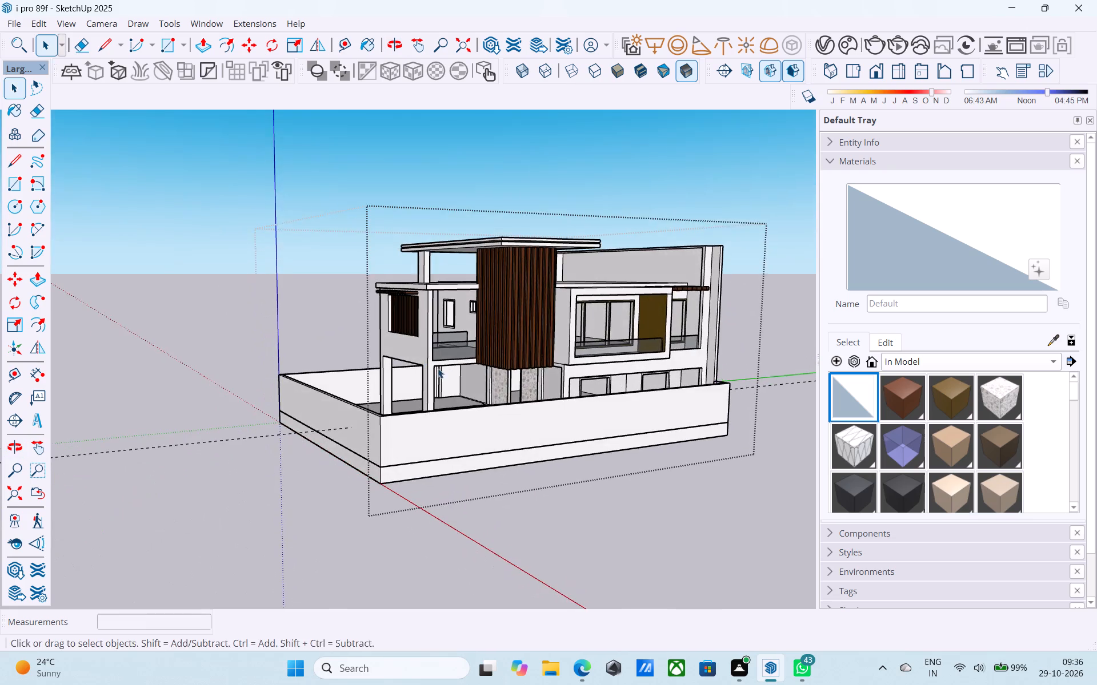
shift+middle_drag(560, 431, 615, 400)
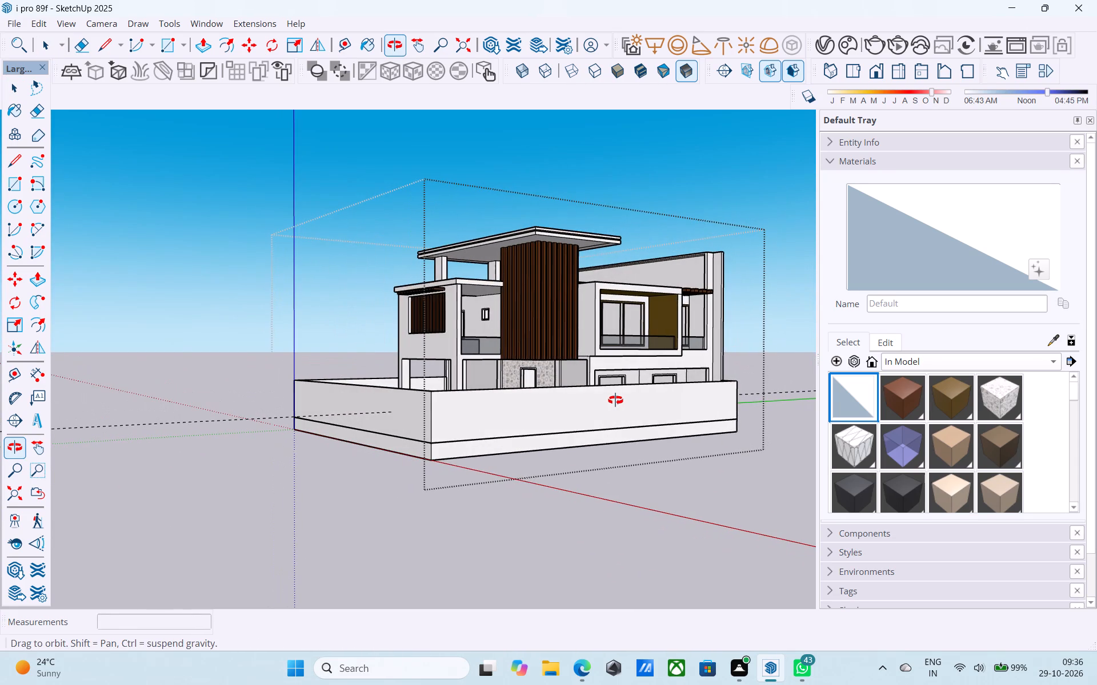
shift+middle_drag(615, 400, 626, 450)
scroll(491, 502, up, 4)
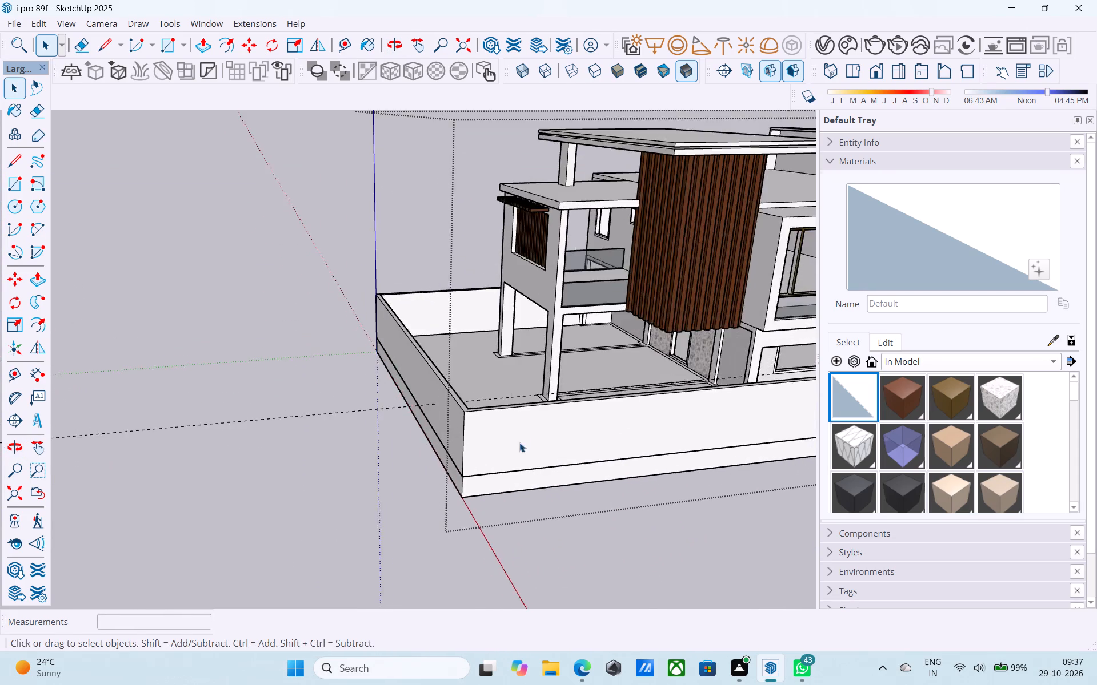
scroll(519, 442, up, 4)
middle_drag(521, 434, 430, 477)
scroll(430, 477, up, 2)
key(l)
scroll(371, 378, up, 4)
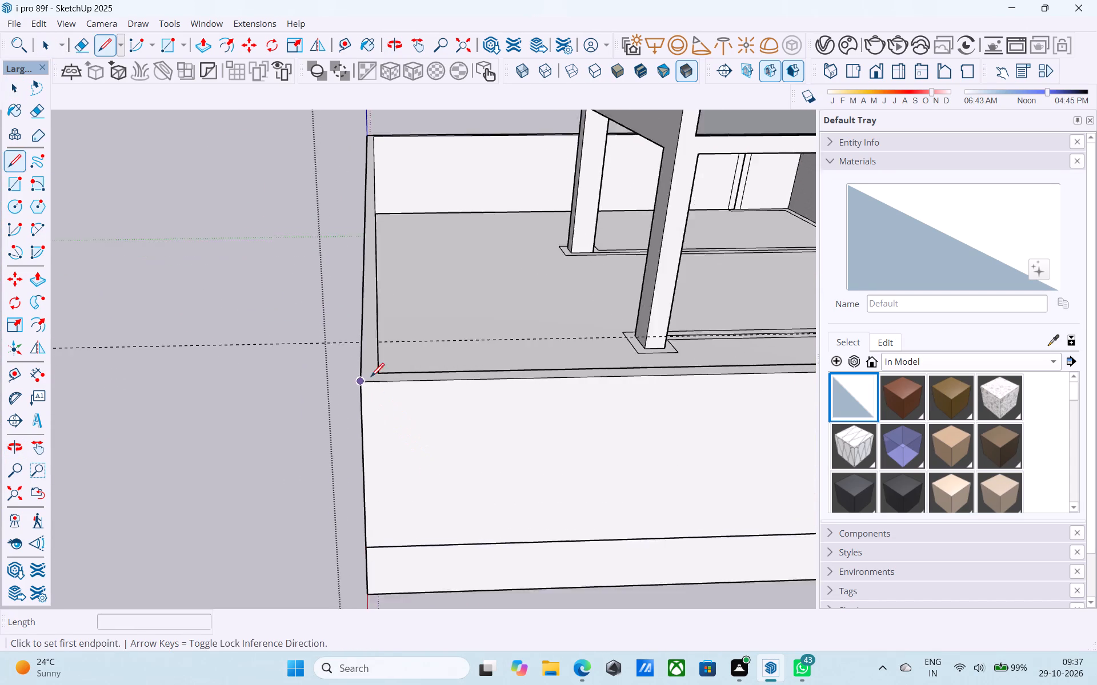
scroll(371, 378, up, 1)
key(space)
click(359, 405)
double_click(374, 415)
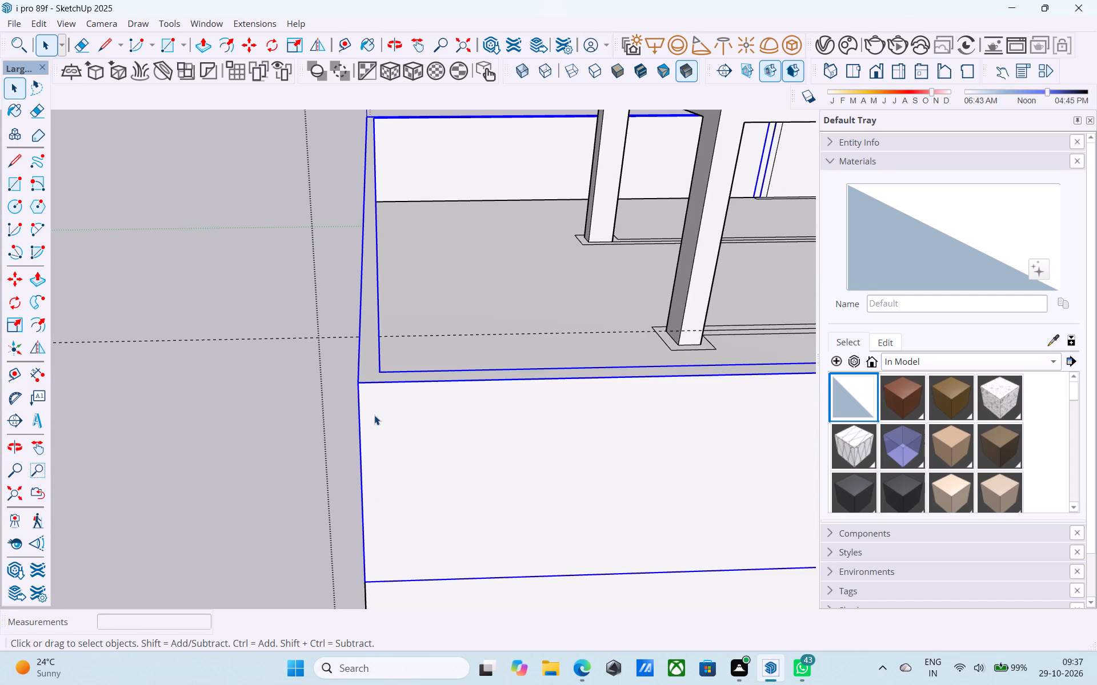
middle_drag(374, 418, 454, 413)
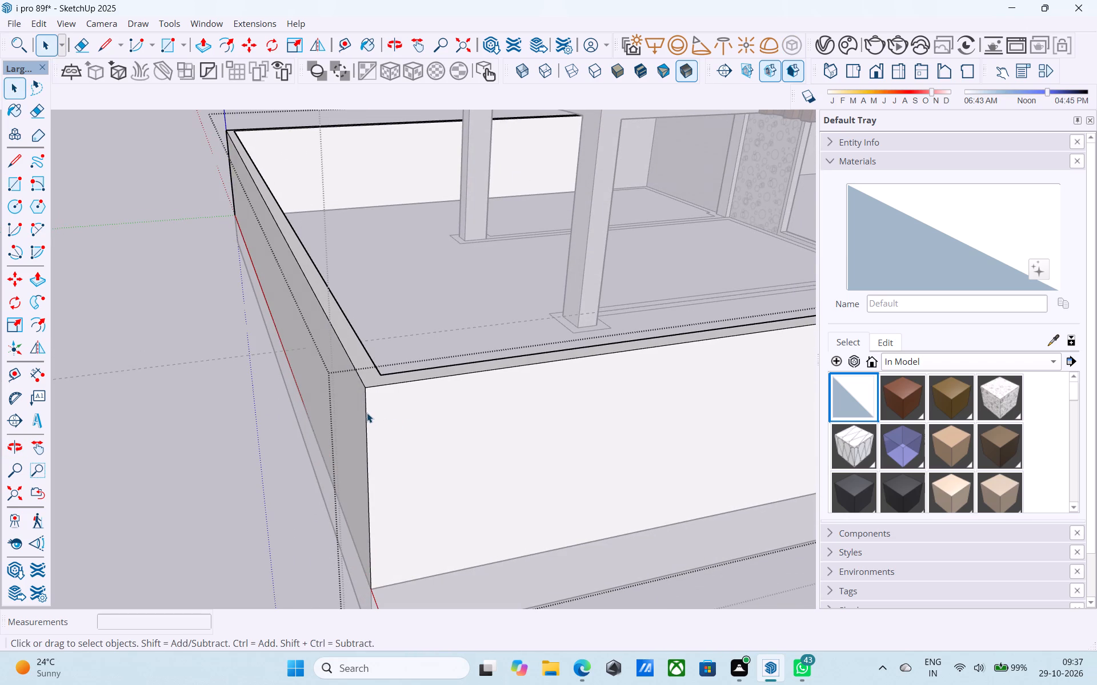
click(367, 413)
key(m)
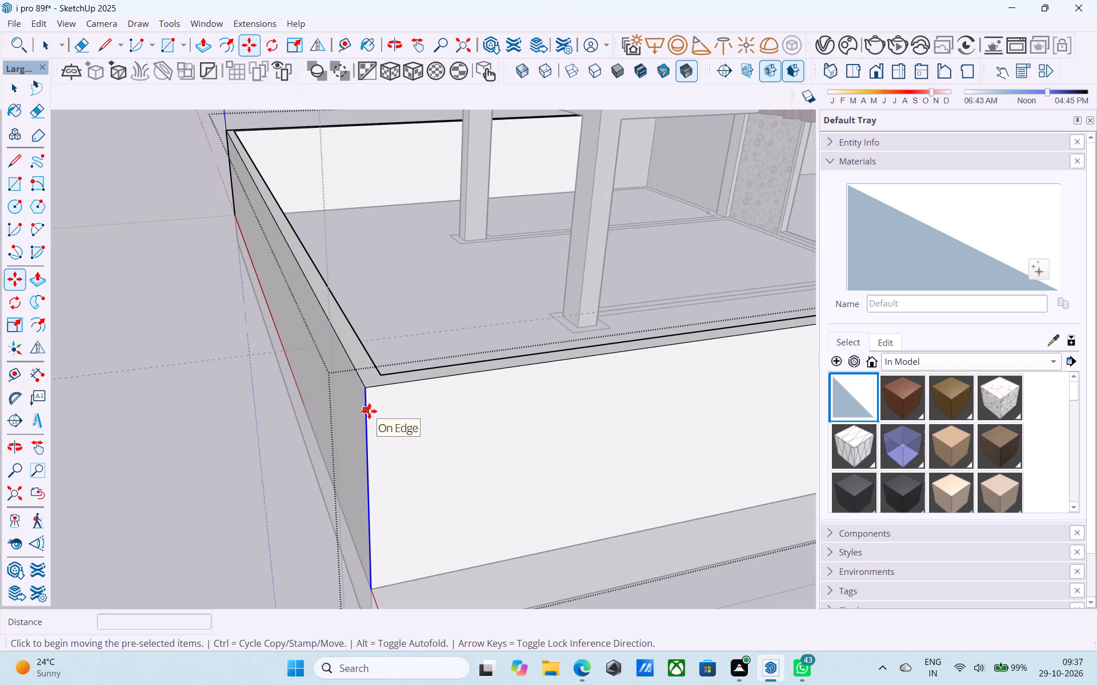
click(365, 391)
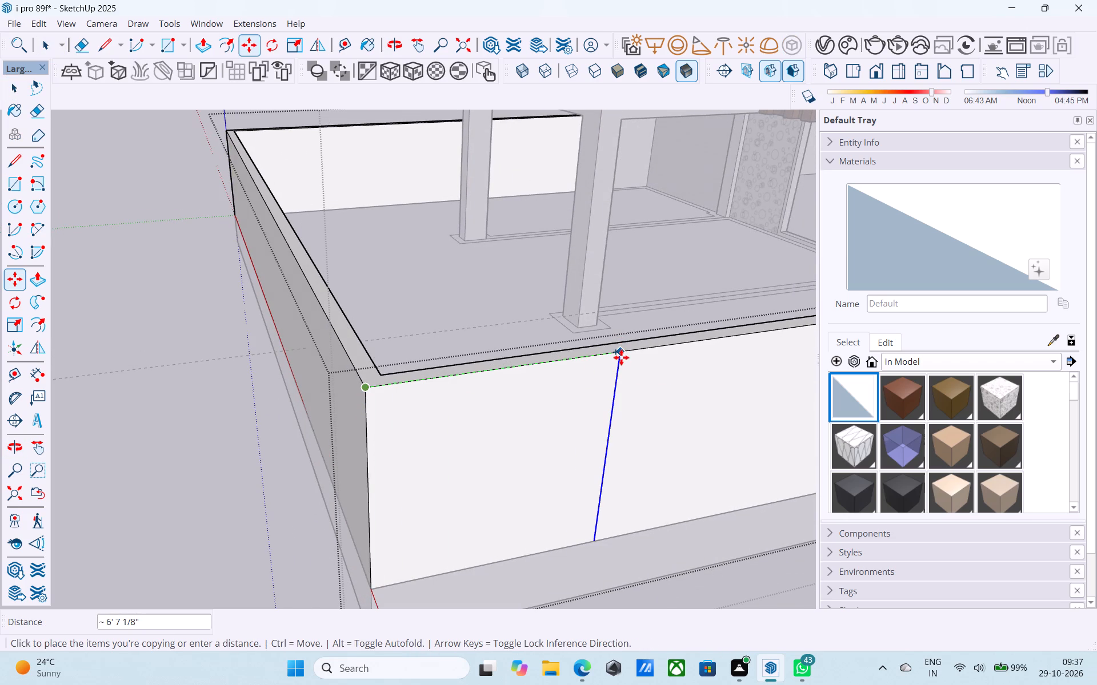
text(7')
key(Return)
Copy the new vertical edge another 15' along the same boundary wall face.
scroll(498, 352, down, 9)
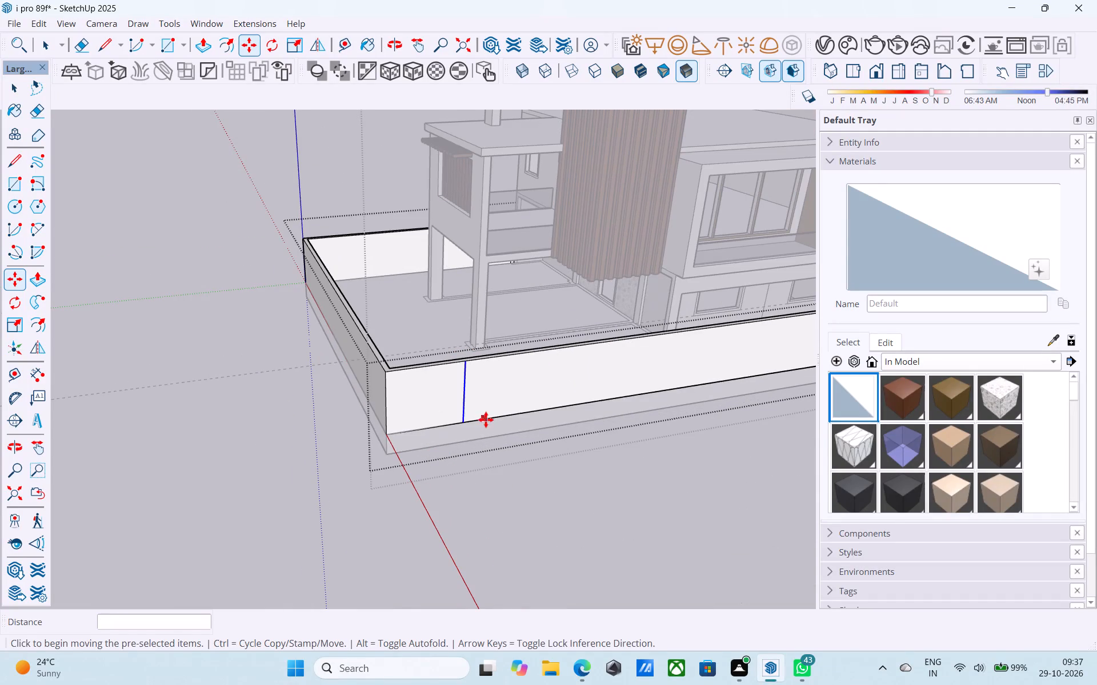
middle_drag(486, 420, 418, 434)
scroll(418, 434, up, 7)
click(373, 439)
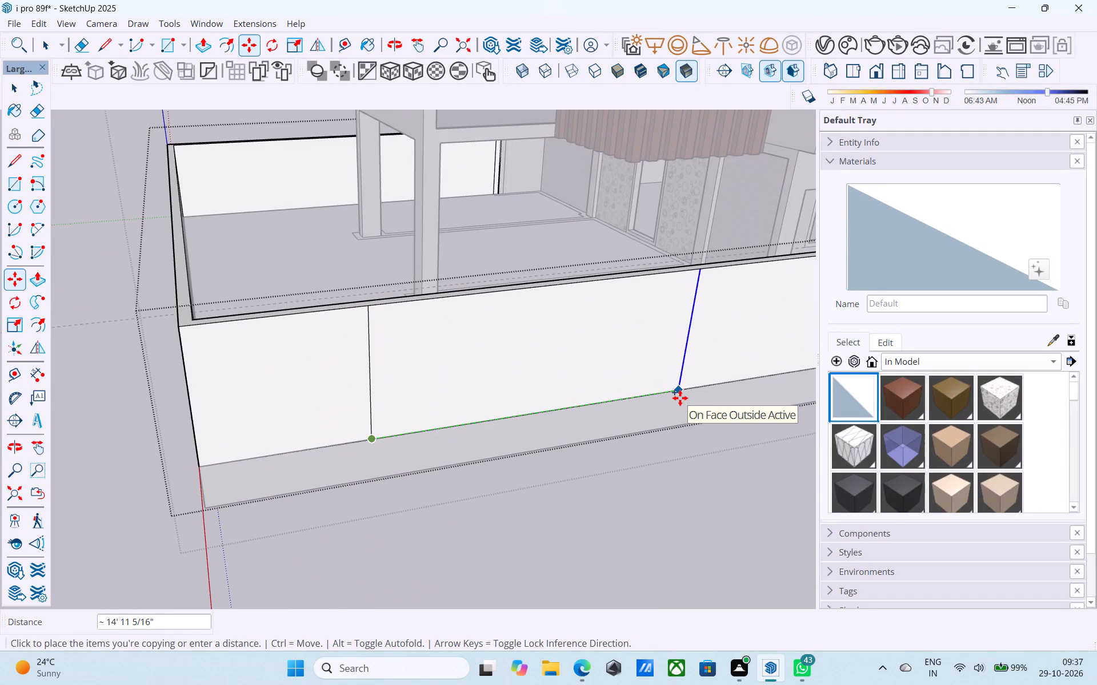
text(15')
key(Return)
scroll(680, 397, down, 7)
middle_drag(680, 397, 624, 405)
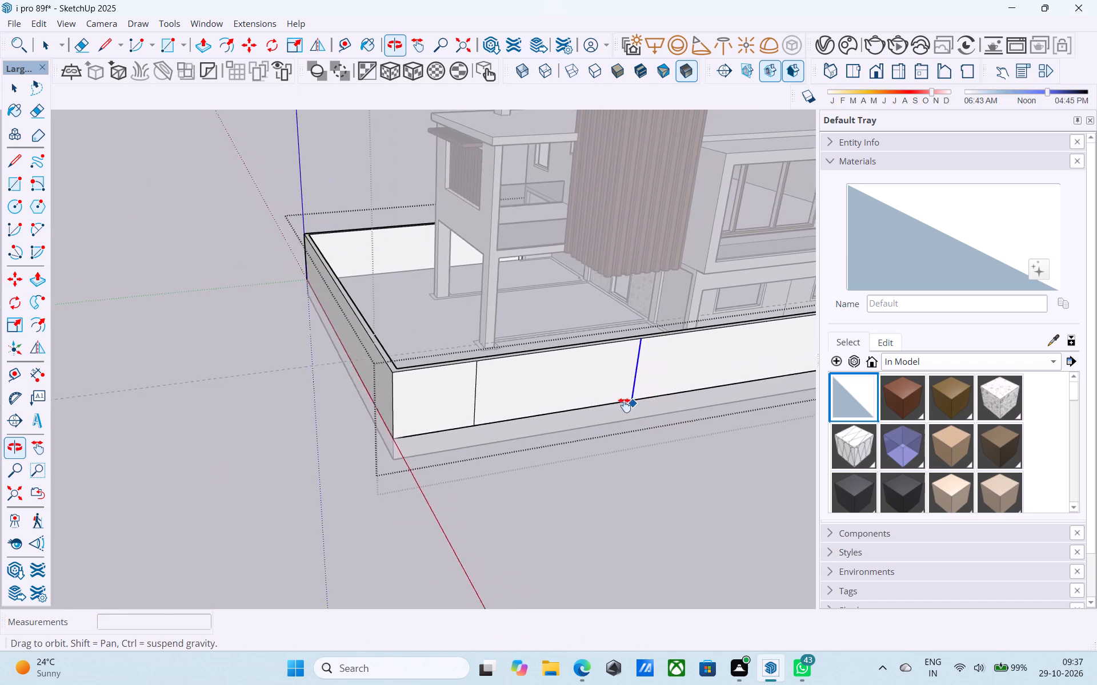
Copy the selected vertical edge another 6' along the long boundary wall face.
middle_drag(624, 405, 603, 412)
shift+scroll(791, 410, up, 1)
shift+middle_drag(790, 410, 731, 425)
scroll(719, 432, up, 3)
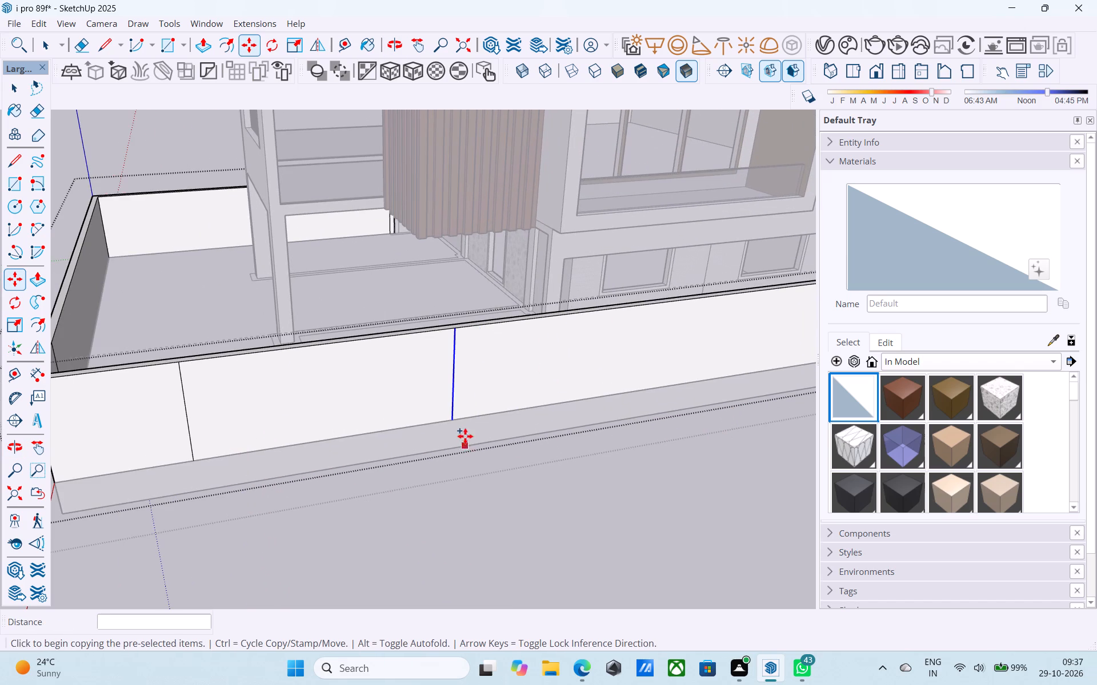
click(458, 422)
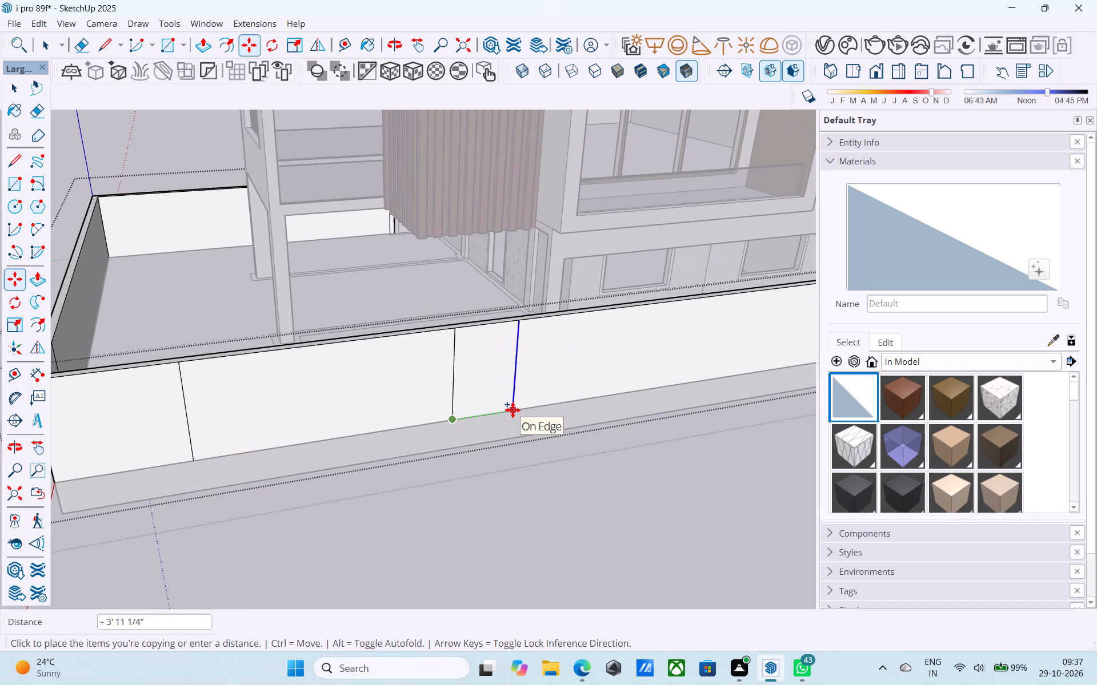
text(6')
key(Return)
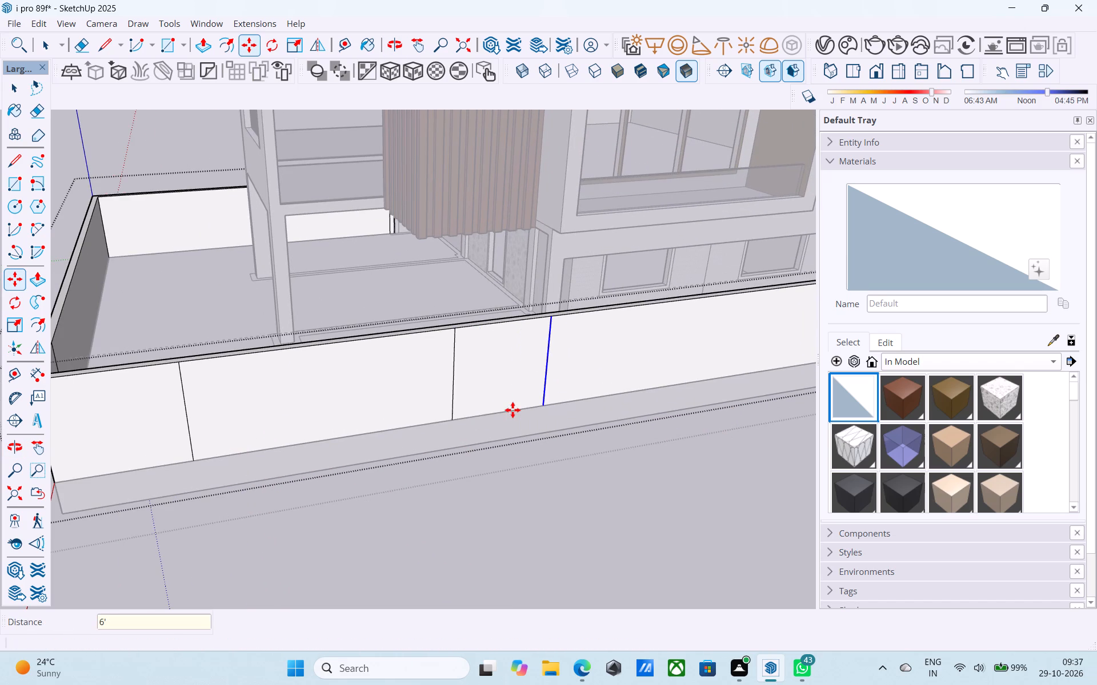
Copy the newest vertical edge 10' further along the same boundary wall face.
scroll(515, 409, down, 5)
click(534, 401)
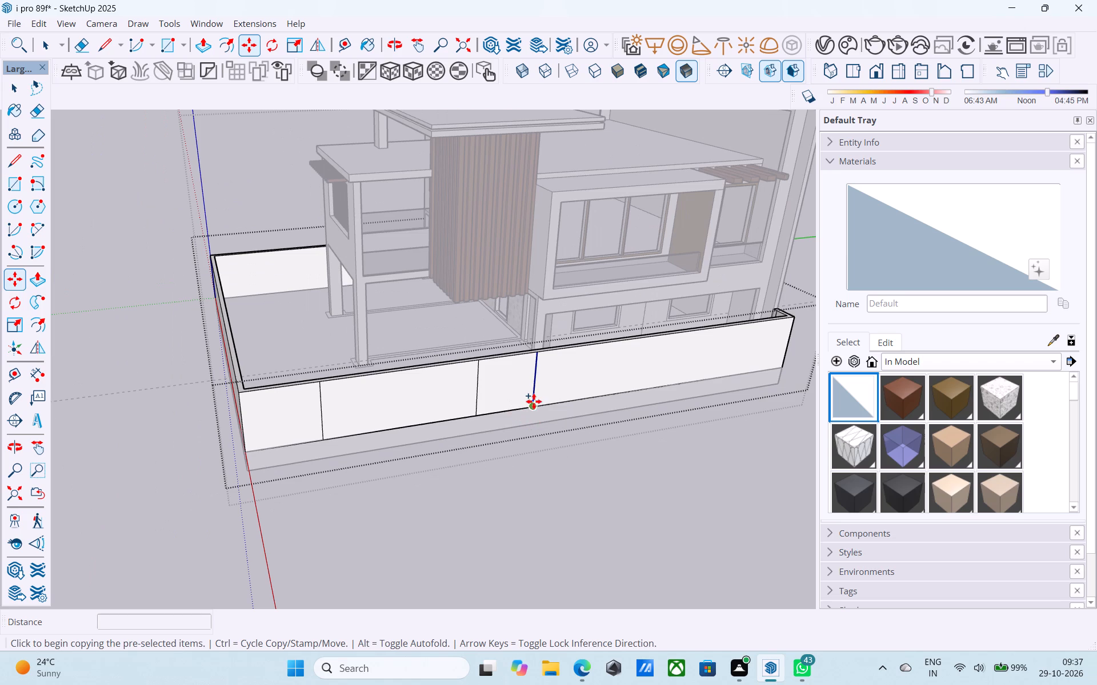
scroll(644, 376, down, 1)
shift+middle_drag(670, 392, 613, 396)
scroll(619, 394, up, 3)
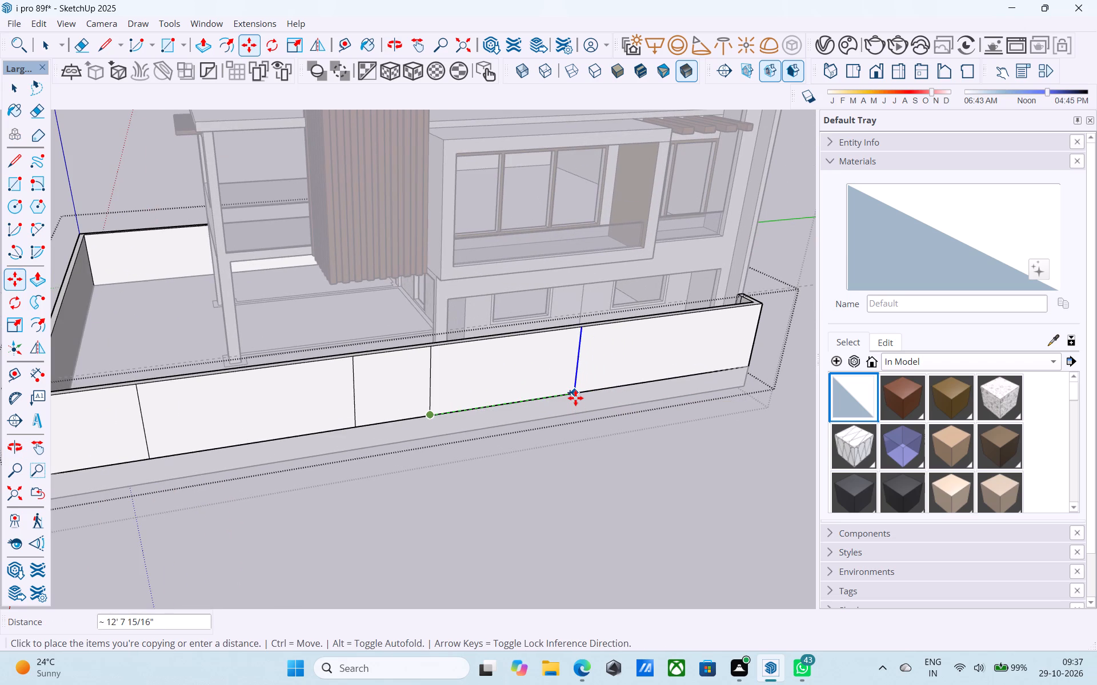
text(10')
key(Return)
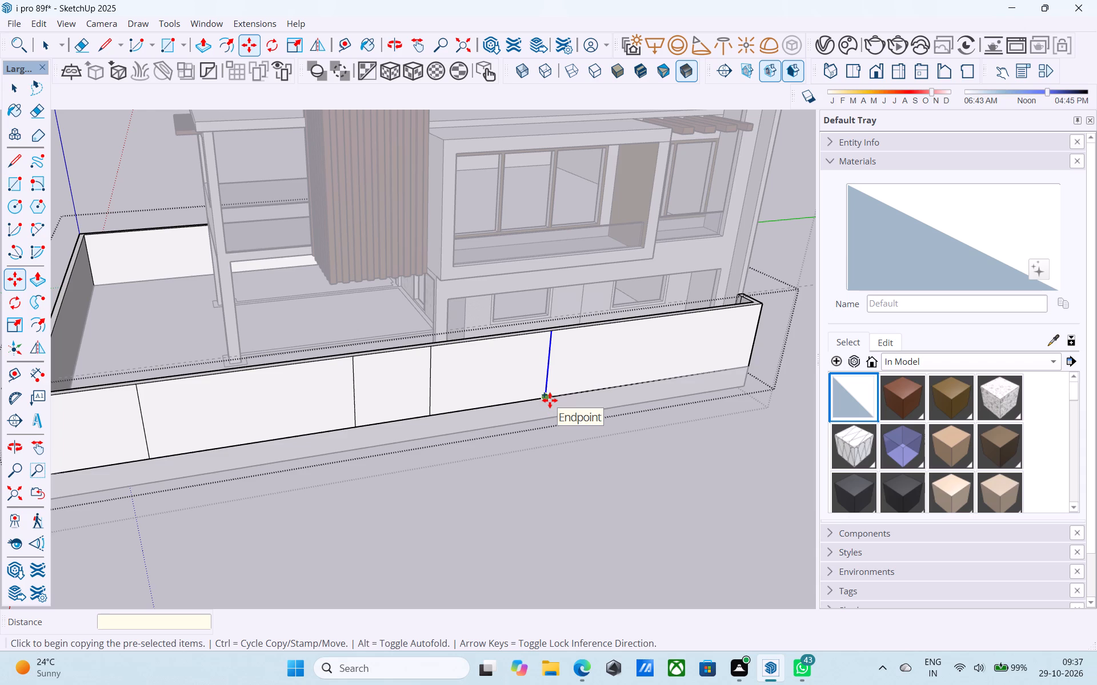
Copy the newest vertical edge 6' further along the wall face.
click(550, 400)
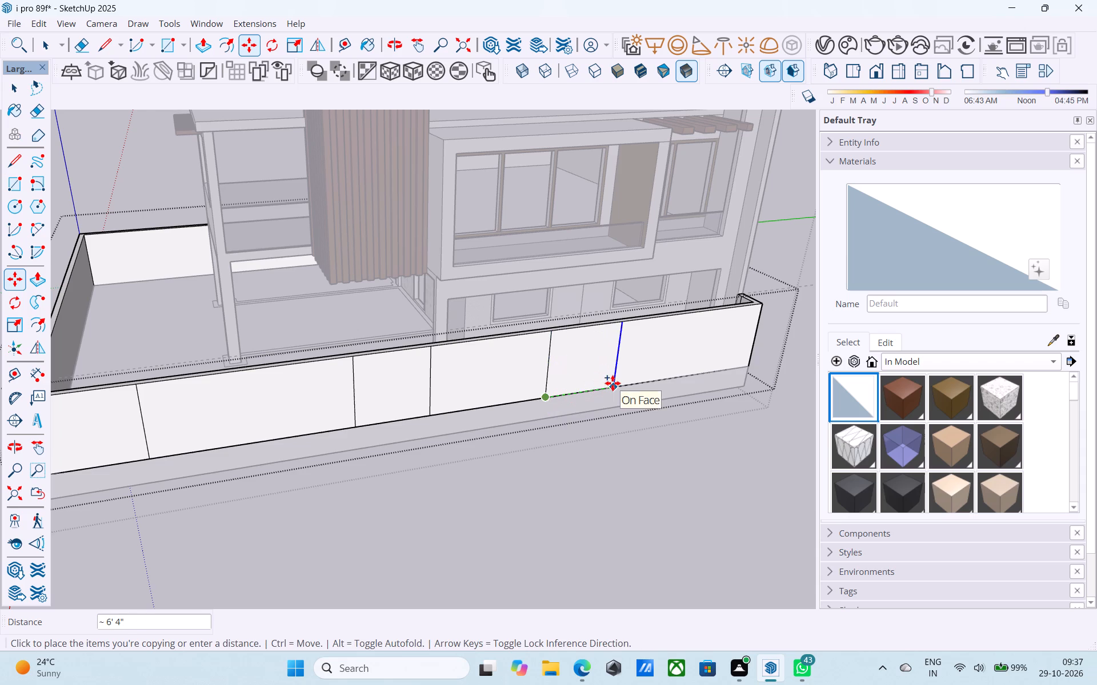
text(6')
key(Return)
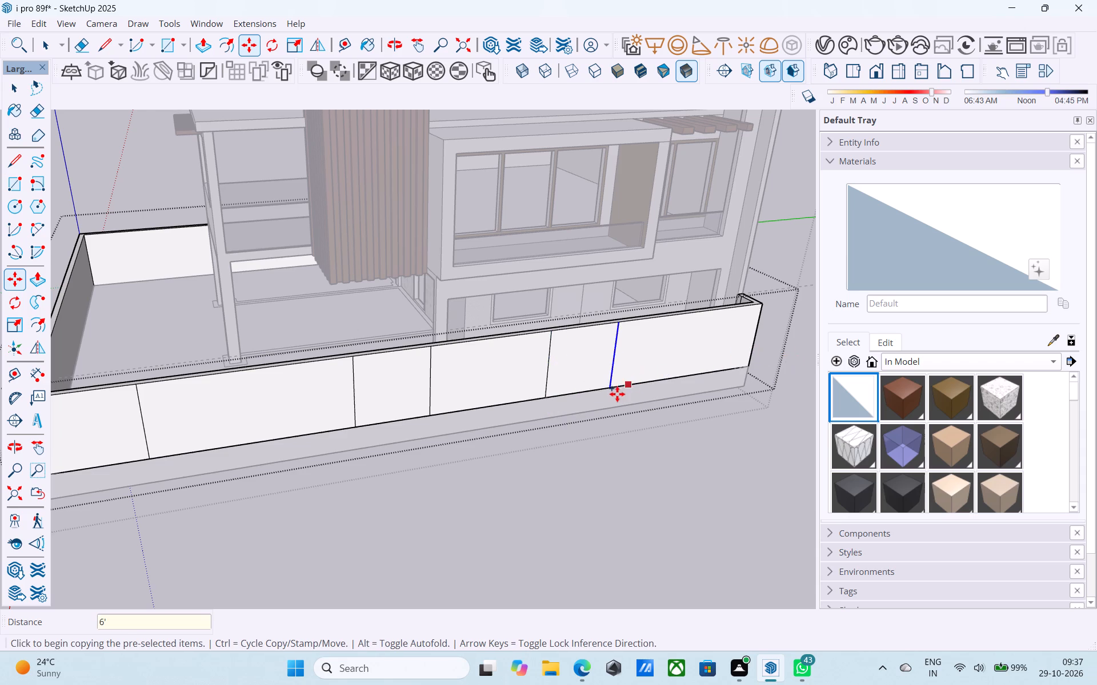
Copy the newest vertical edge 10' further along the wall face, toward its far end.
scroll(617, 394, up, 3)
key(space)
text(m)
click(609, 385)
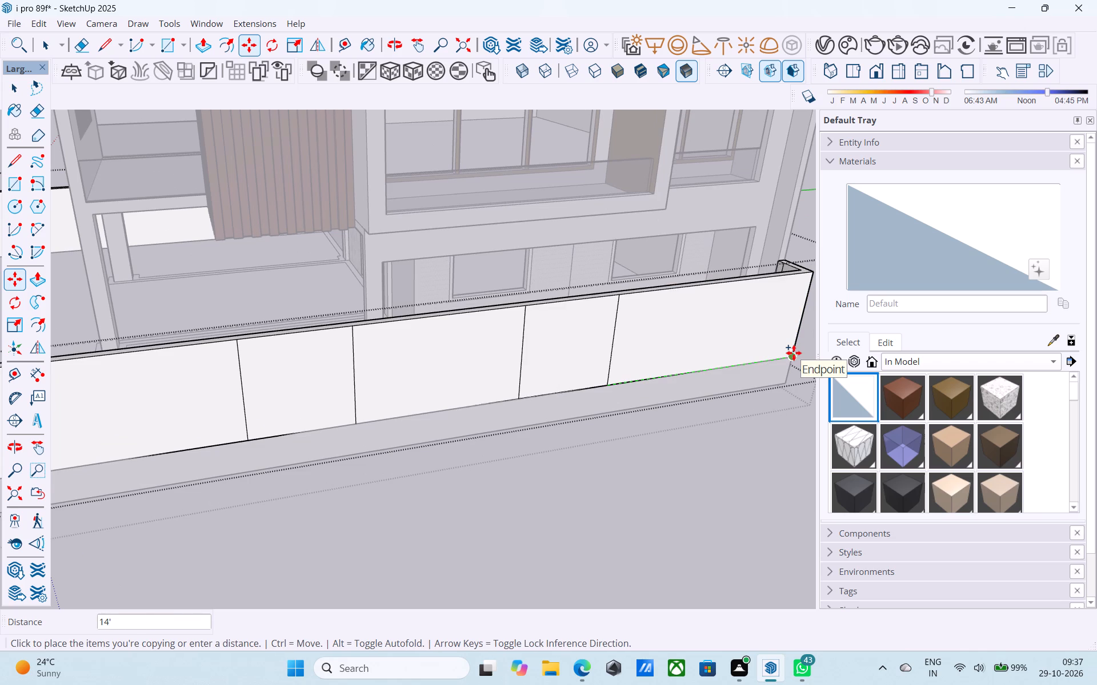
scroll(794, 353, down, 2)
shift+middle_drag(794, 353, 714, 371)
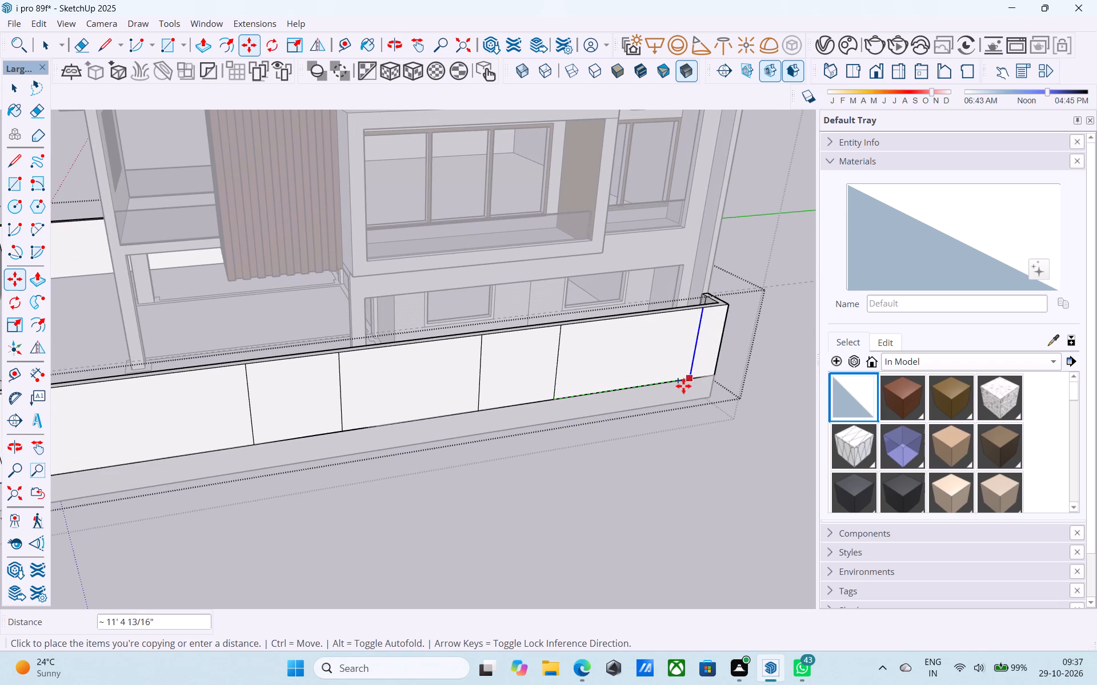
text(10')
key(Return)
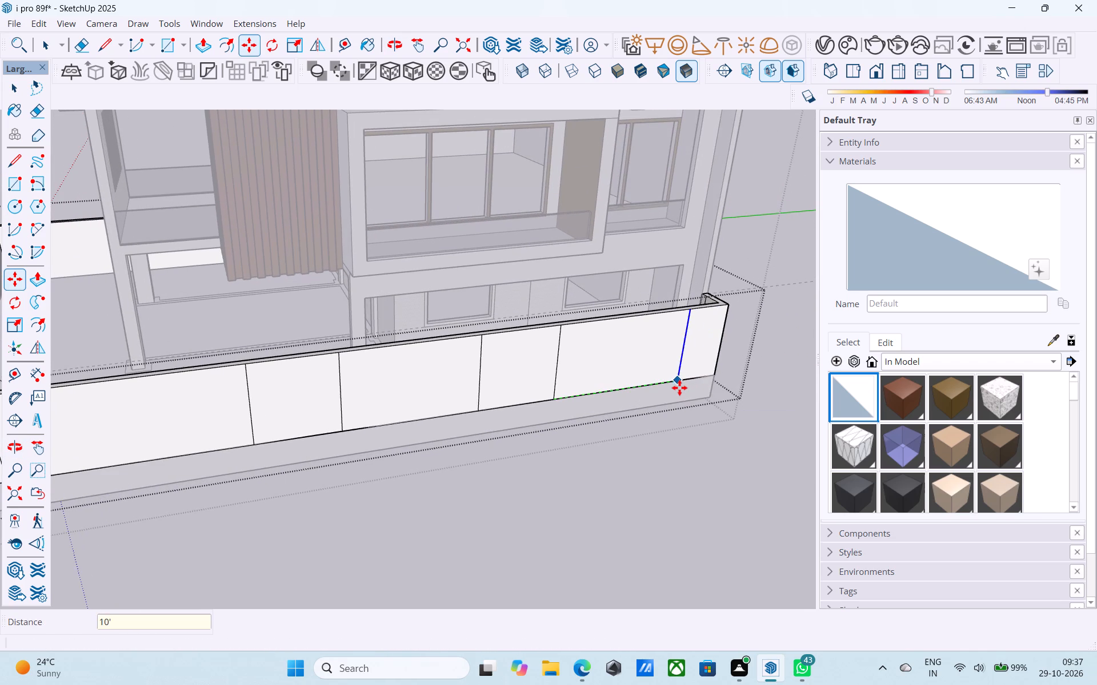
key(space)
Draw 6" lines across the wall's top face at both vertical edges bounding the 15' panel.
scroll(681, 388, down, 4)
middle_drag(678, 394, 525, 312)
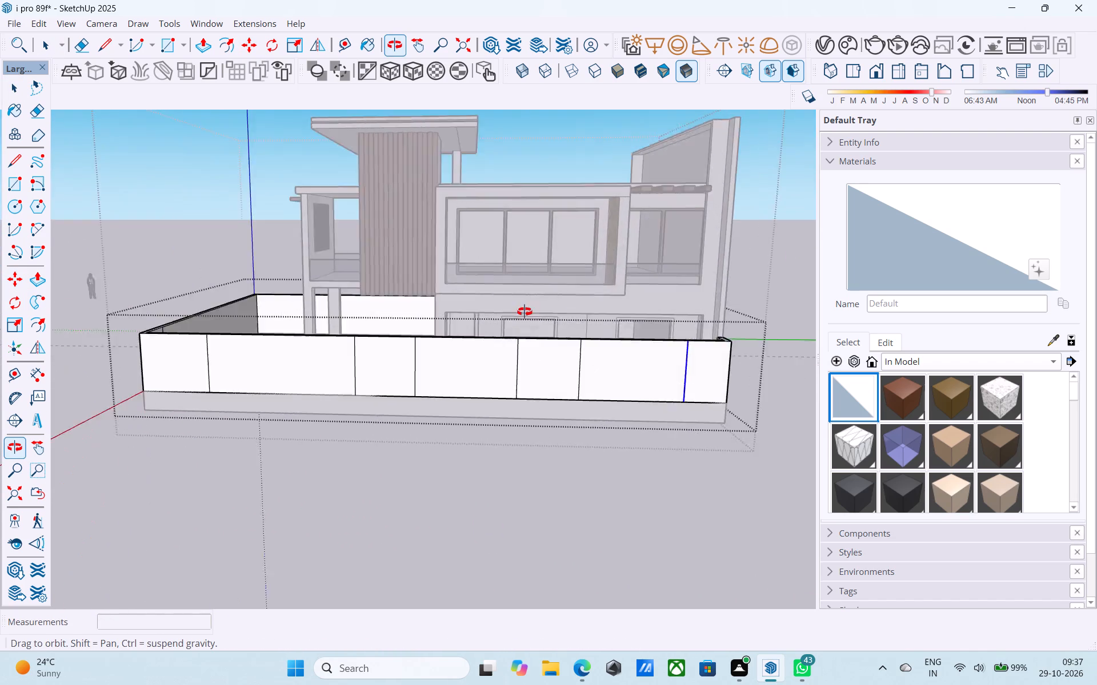
middle_drag(525, 312, 752, 353)
scroll(752, 353, down, 3)
middle_drag(752, 353, 720, 336)
scroll(368, 385, up, 5)
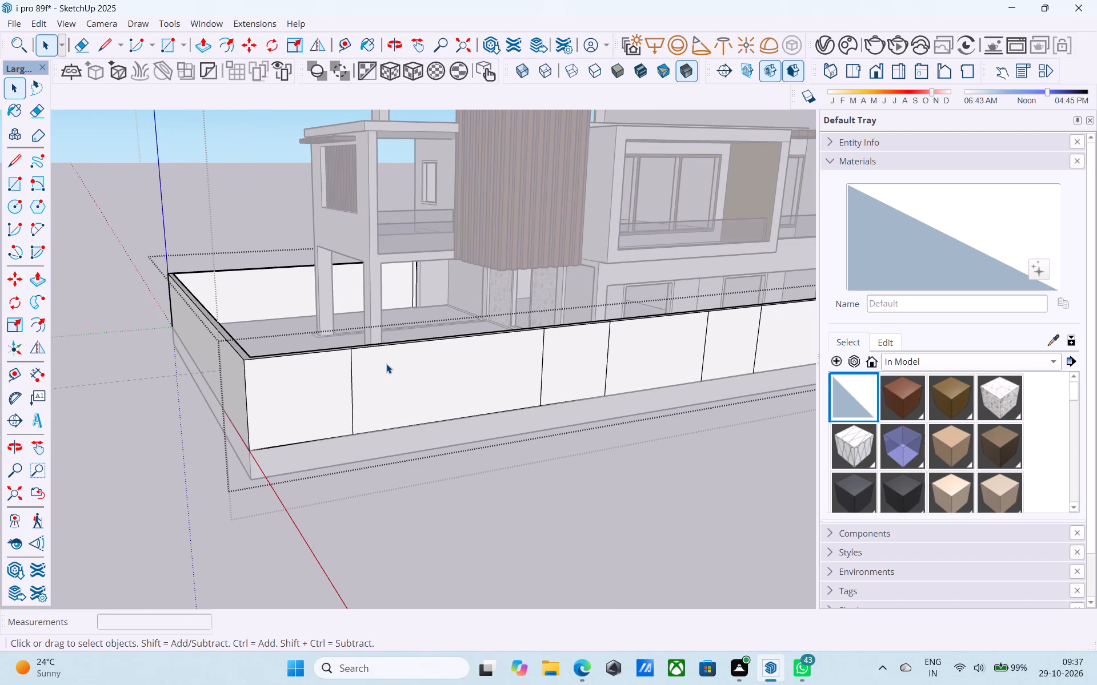
middle_drag(390, 362, 684, 487)
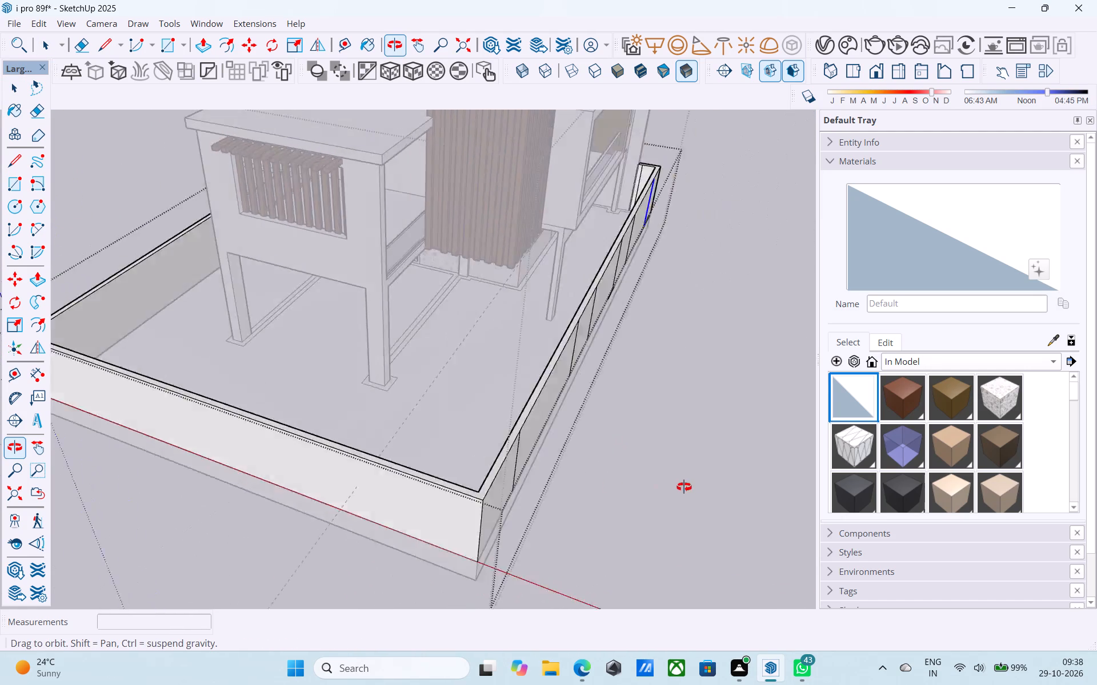
middle_drag(684, 487, 489, 461)
scroll(425, 438, up, 8)
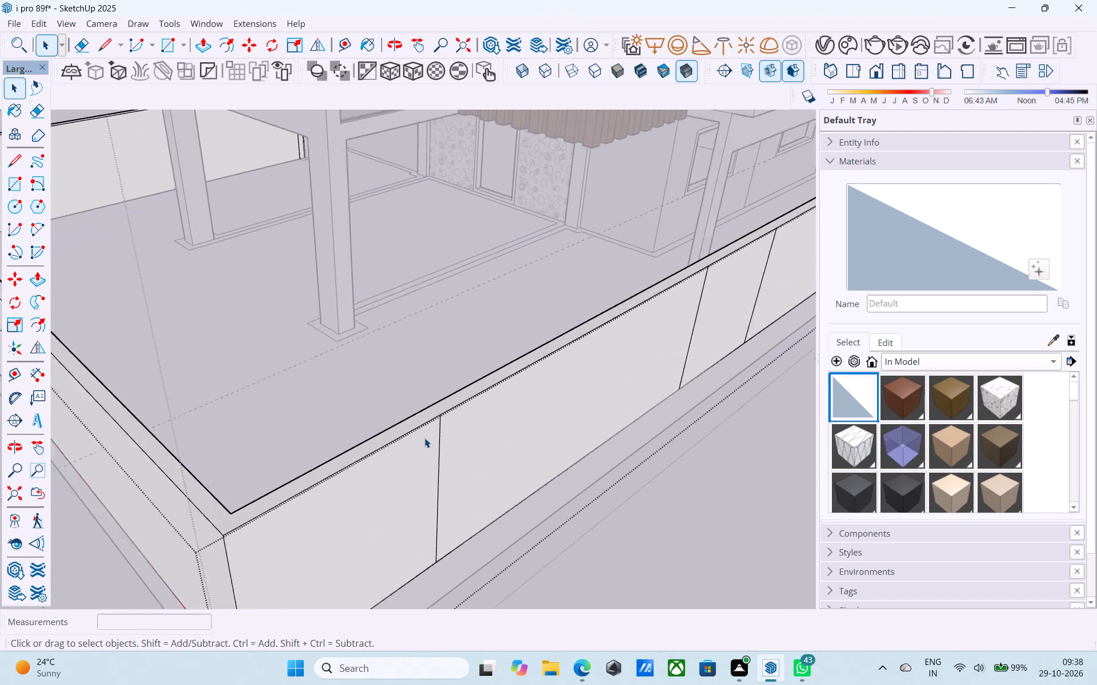
scroll(425, 438, up, 1)
key(l)
click(441, 420)
click(430, 408)
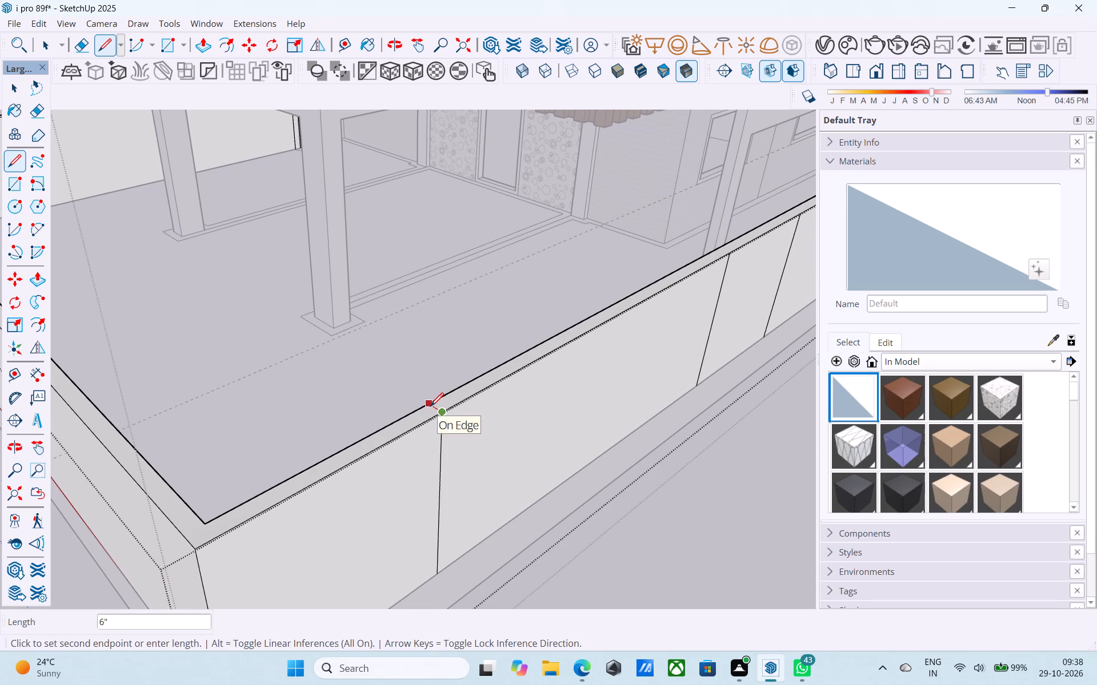
scroll(798, 238, up, 12)
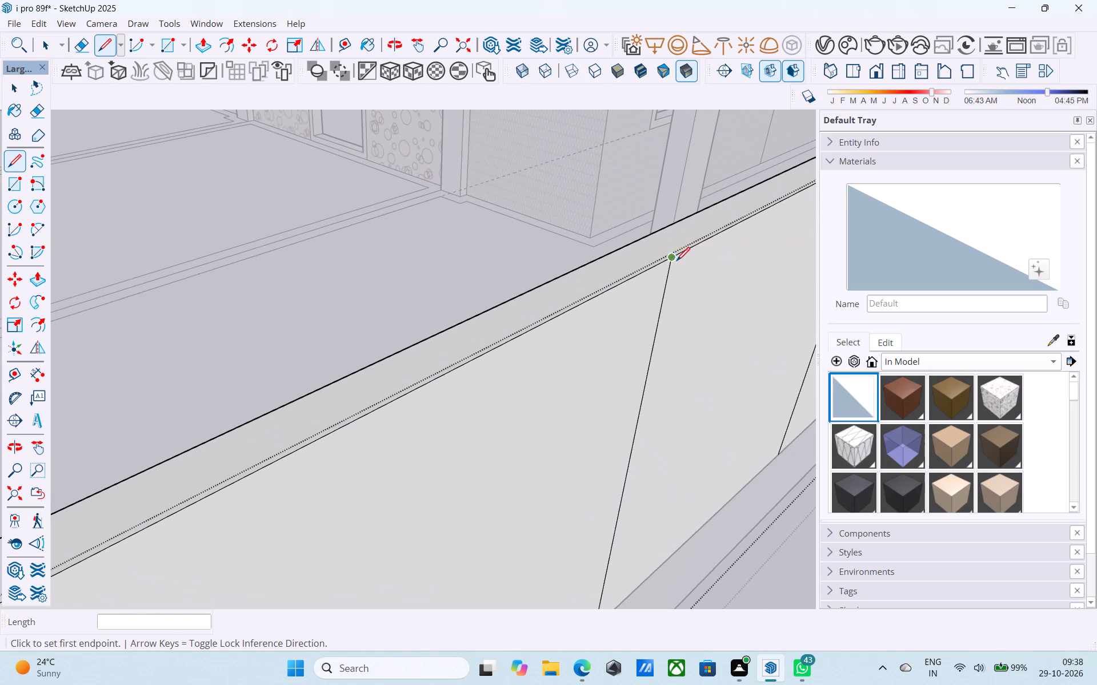
click(672, 259)
click(632, 241)
key(space)
Draw 6' vertical lines down the wall's inner face from the inner ends of both 6" top lines.
scroll(638, 244, down, 3)
middle_drag(638, 276, 906, 289)
scroll(614, 299, down, 4)
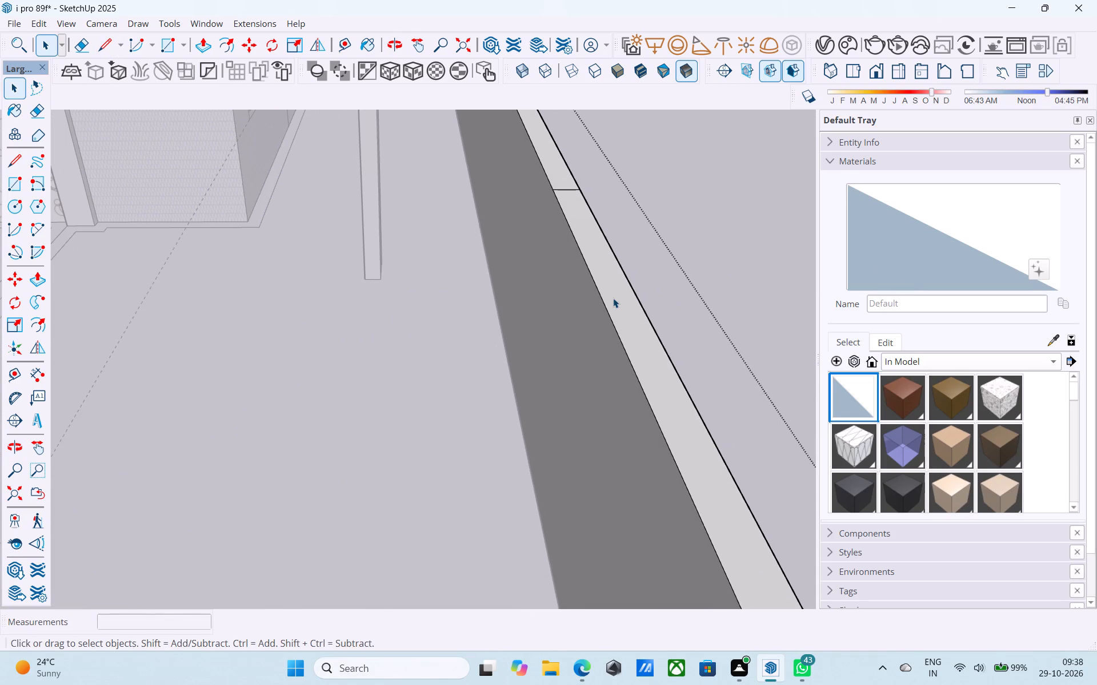
key(l)
click(555, 191)
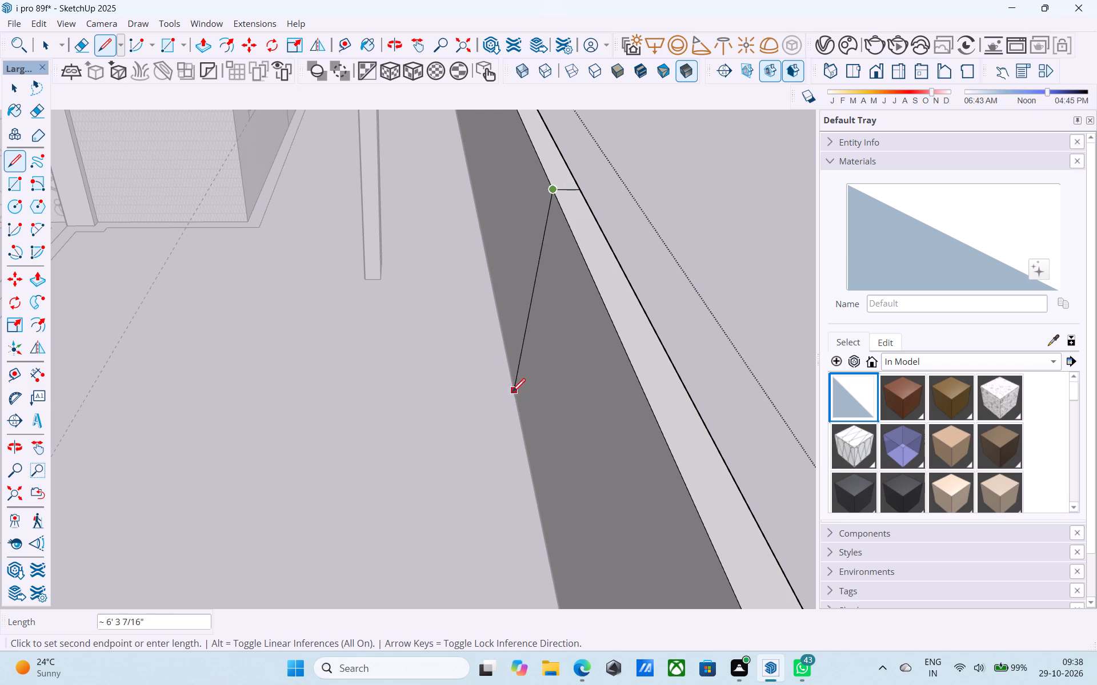
click(520, 444)
scroll(521, 443, down, 4)
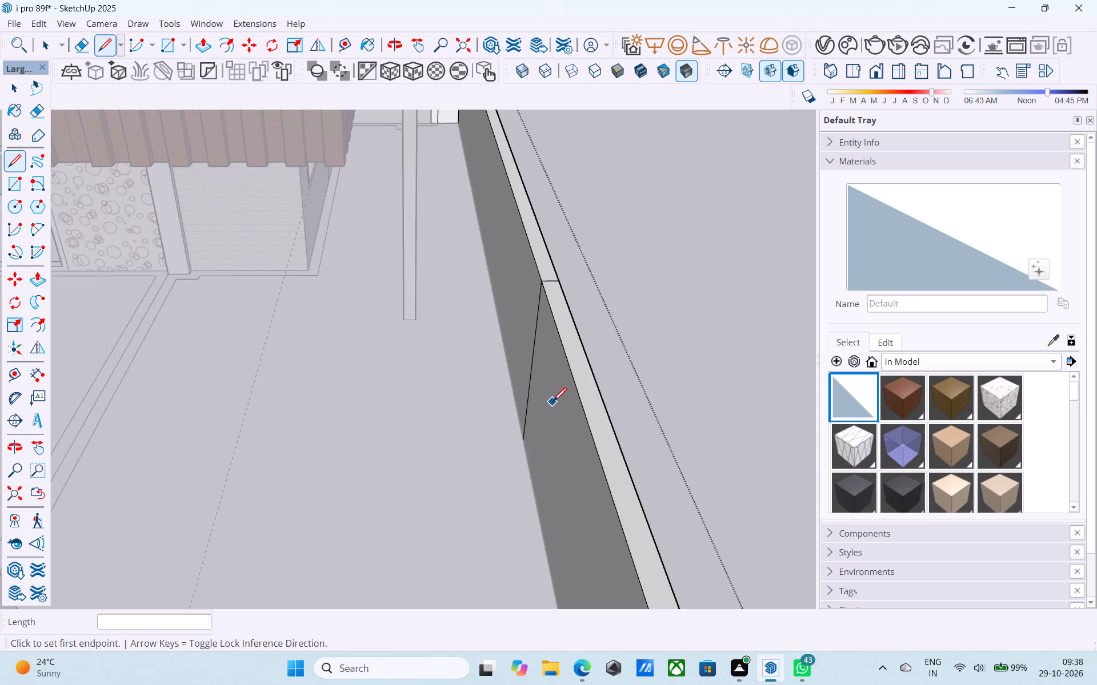
scroll(556, 407, down, 10)
scroll(554, 295, down, 4)
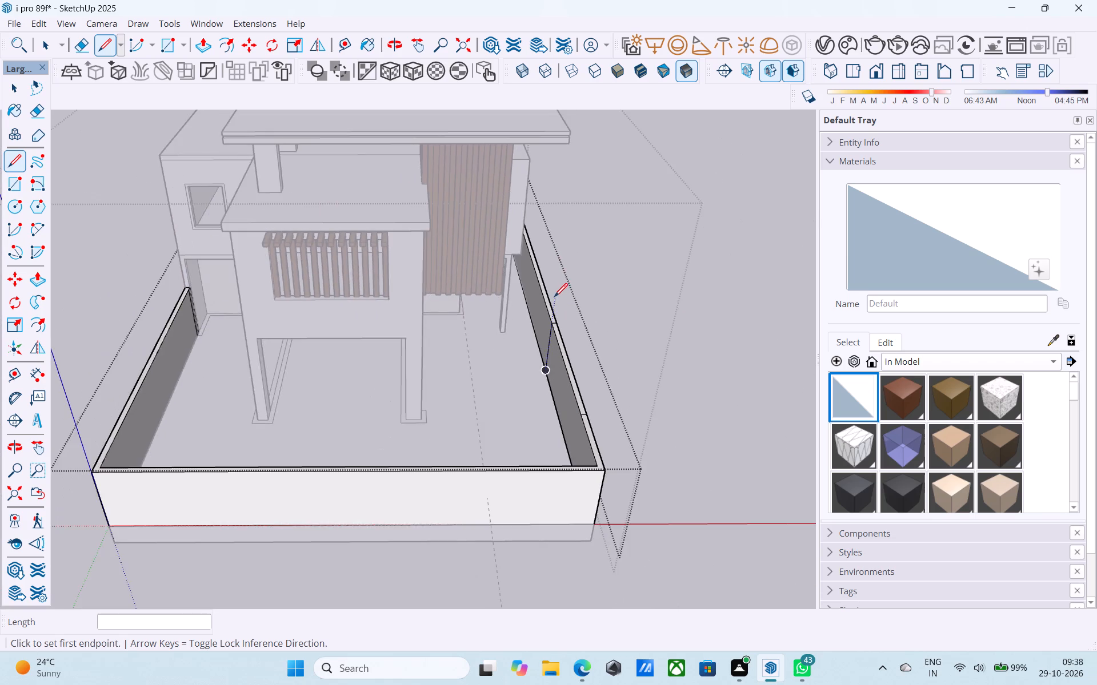
scroll(554, 298, down, 1)
middle_drag(549, 304, 567, 317)
scroll(568, 373, up, 12)
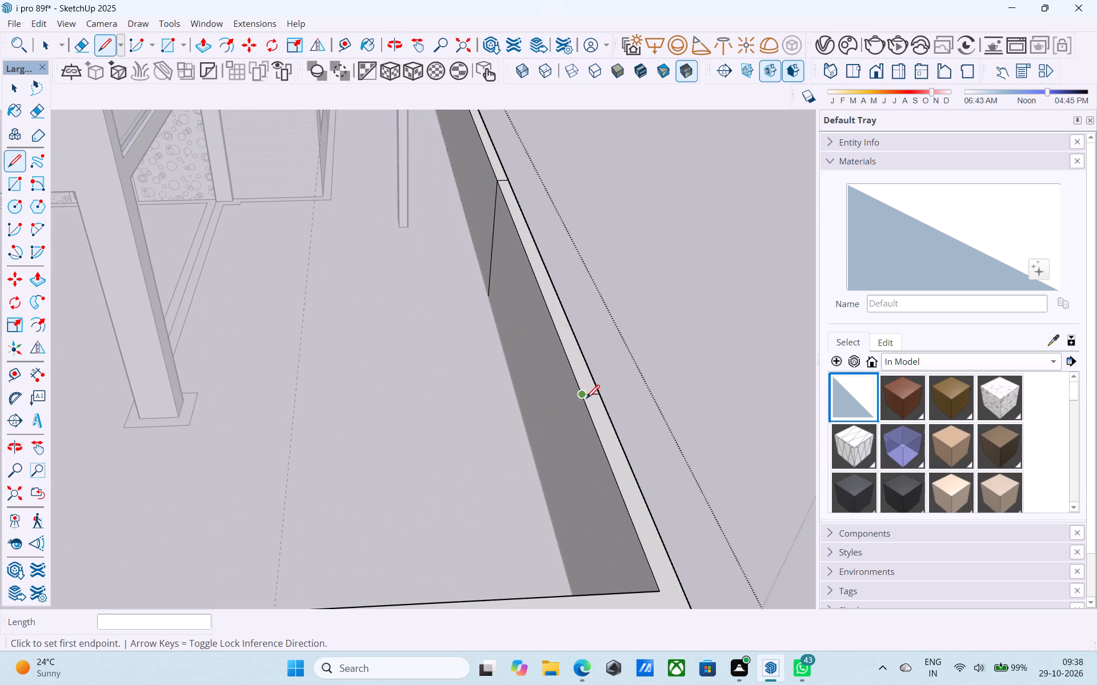
click(586, 399)
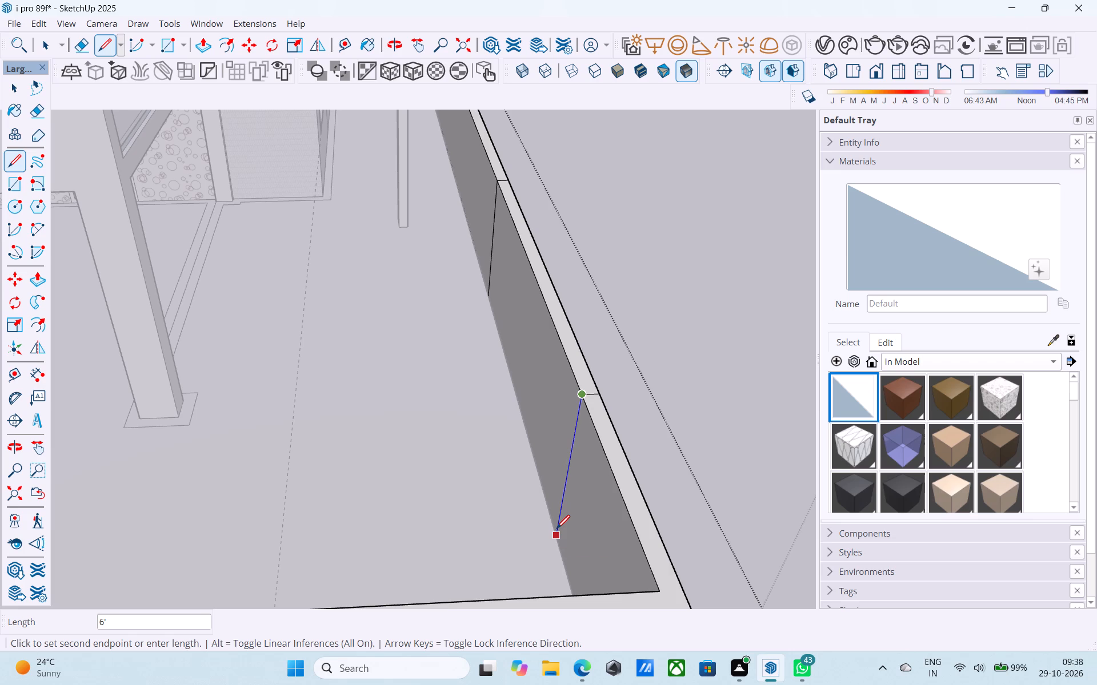
click(556, 530)
scroll(556, 530, down, 4)
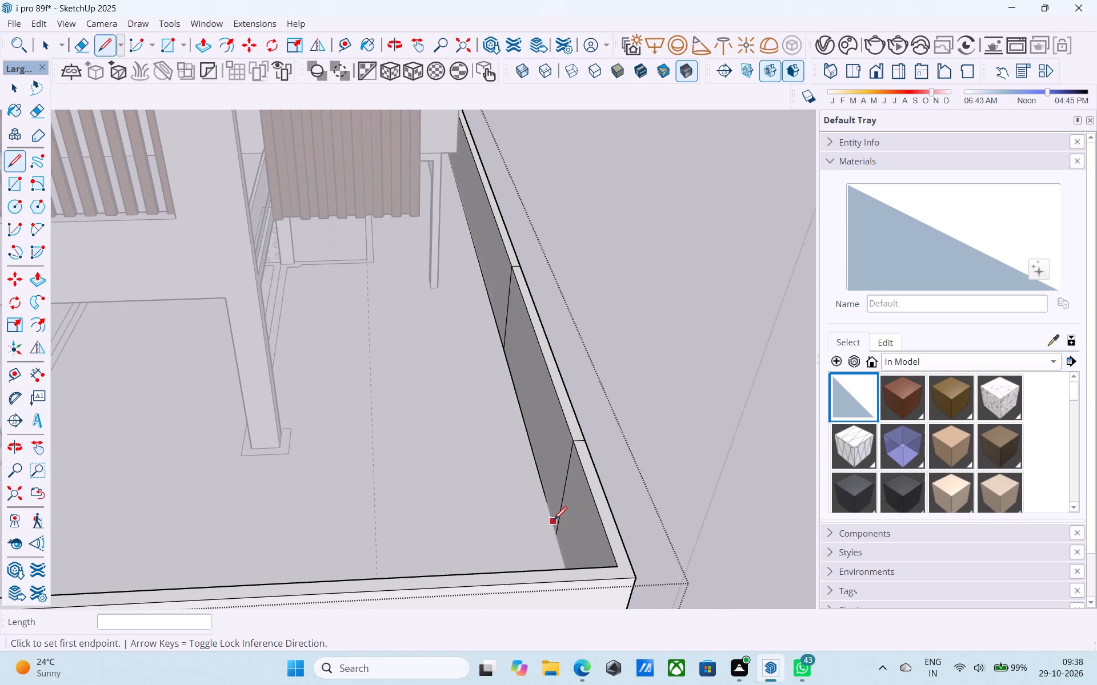
key(space)
Push the inner face of the 15' wall panel in 1" with Push/Pull.
middle_drag(569, 471, 548, 466)
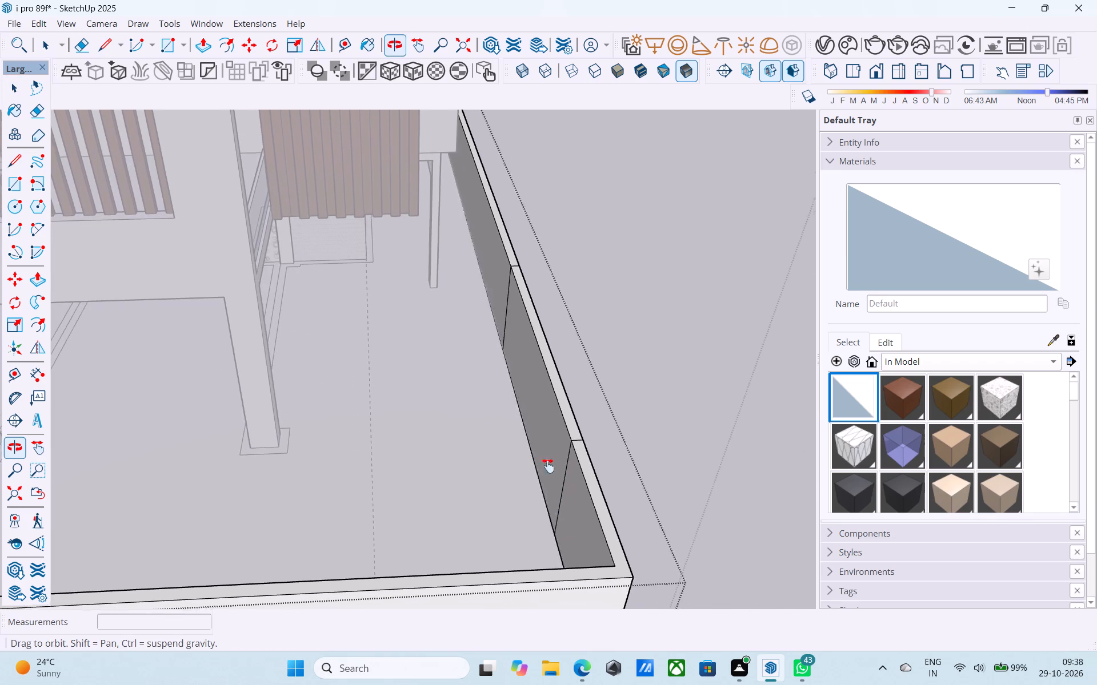
middle_drag(548, 466, 588, 471)
scroll(550, 435, up, 4)
shift+middle_drag(534, 428, 570, 457)
click(470, 458)
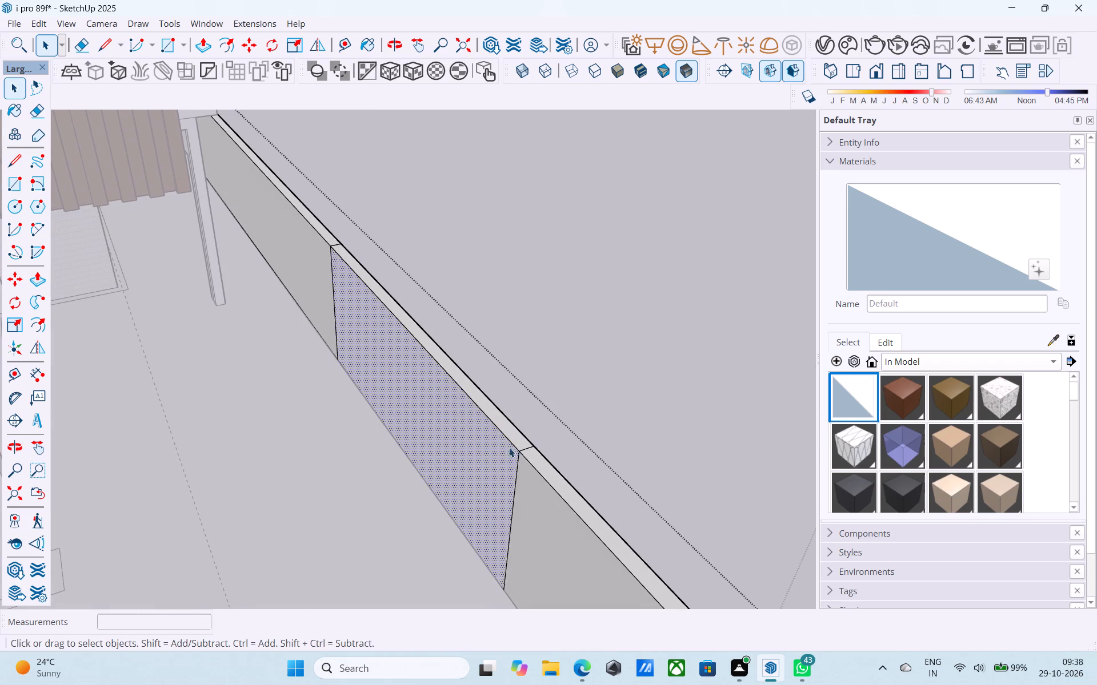
scroll(510, 447, up, 1)
key(p)
click(511, 446)
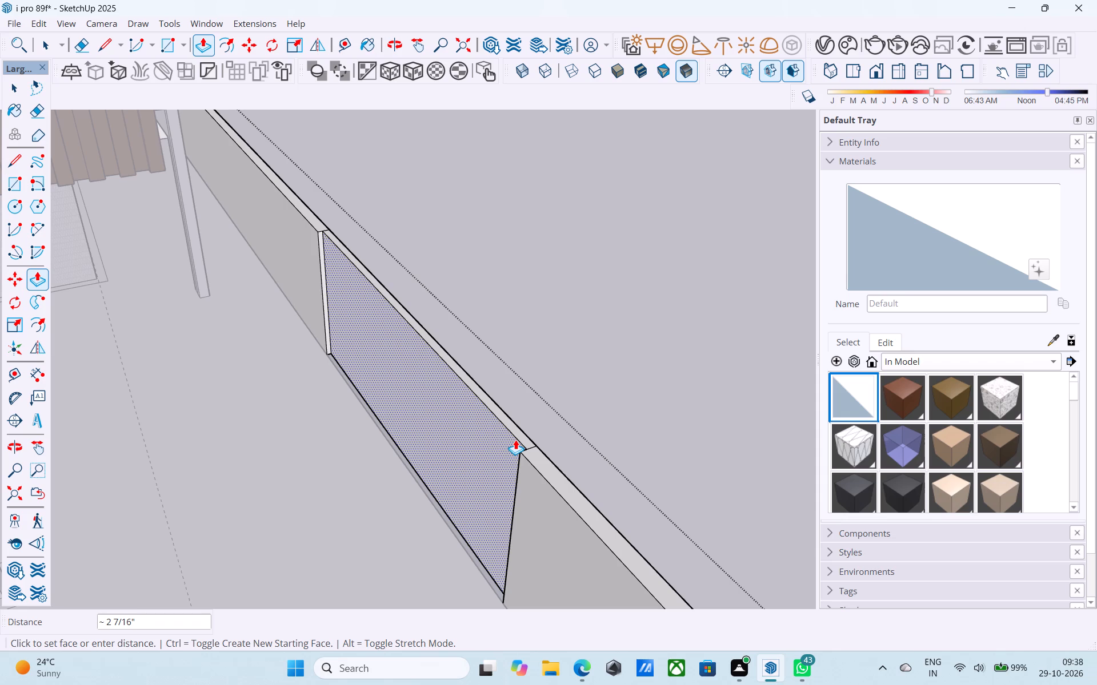
text(1")
key(Return)
key(space)
Push the outer face of the same 15' wall panel in 2" with Push/Pull.
middle_drag(517, 439, 367, 422)
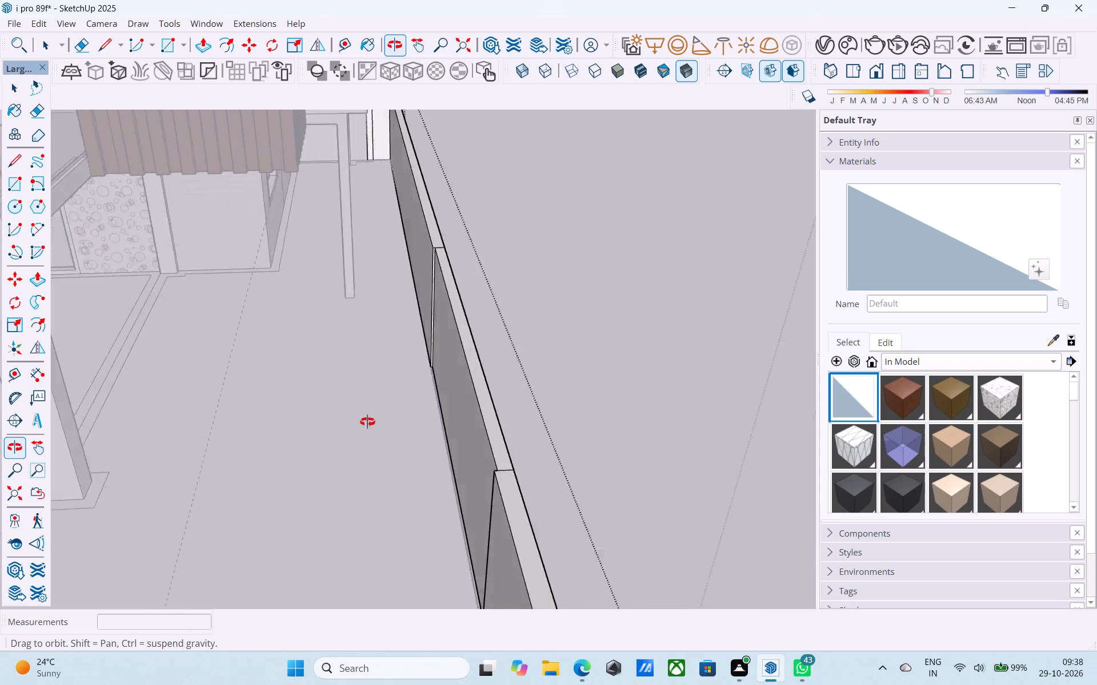
middle_drag(367, 422, 198, 390)
click(558, 497)
scroll(557, 495, up, 1)
key(p)
click(557, 495)
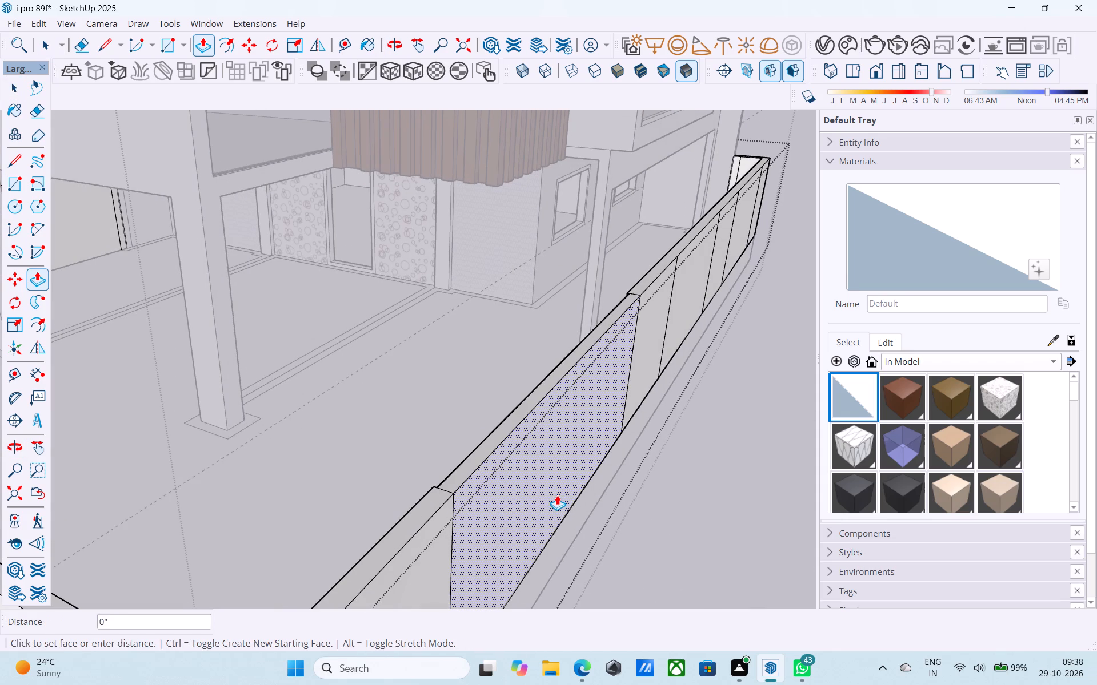
key(2)
key(shift+quotedbl)
key(Return)
key(space)
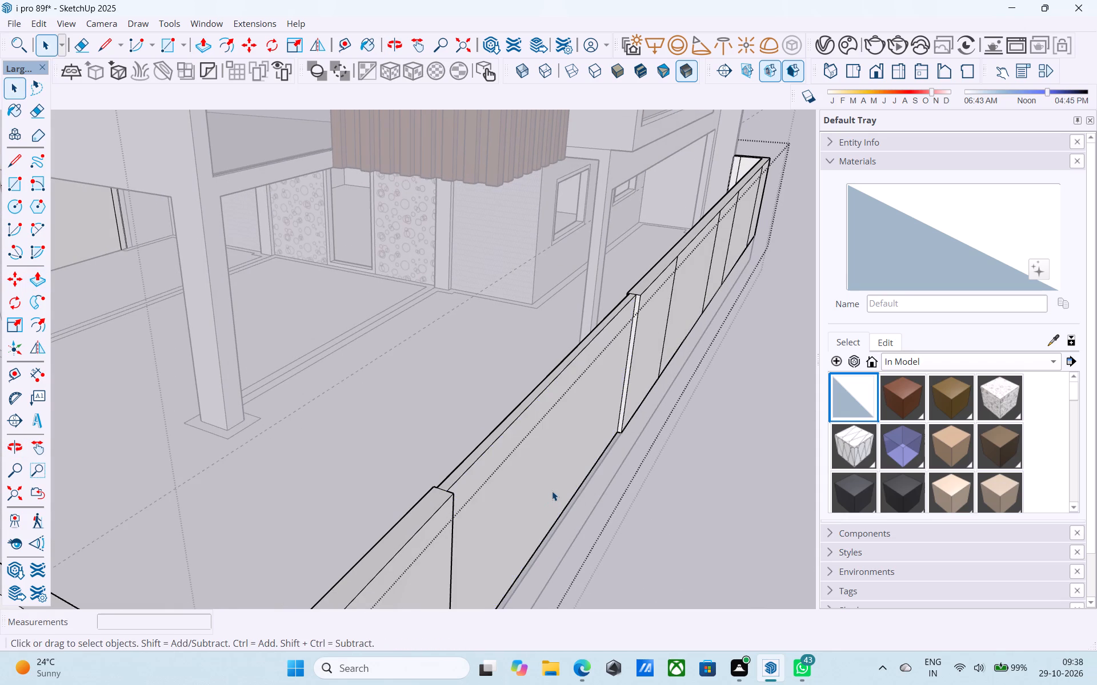
Offset the outline of the 15' panel's outer face 3" inward.
scroll(552, 491, down, 3)
shift+middle_drag(552, 491, 319, 411)
shift+middle_drag(635, 493, 742, 383)
scroll(580, 563, up, 8)
shift+middle_drag(580, 563, 603, 563)
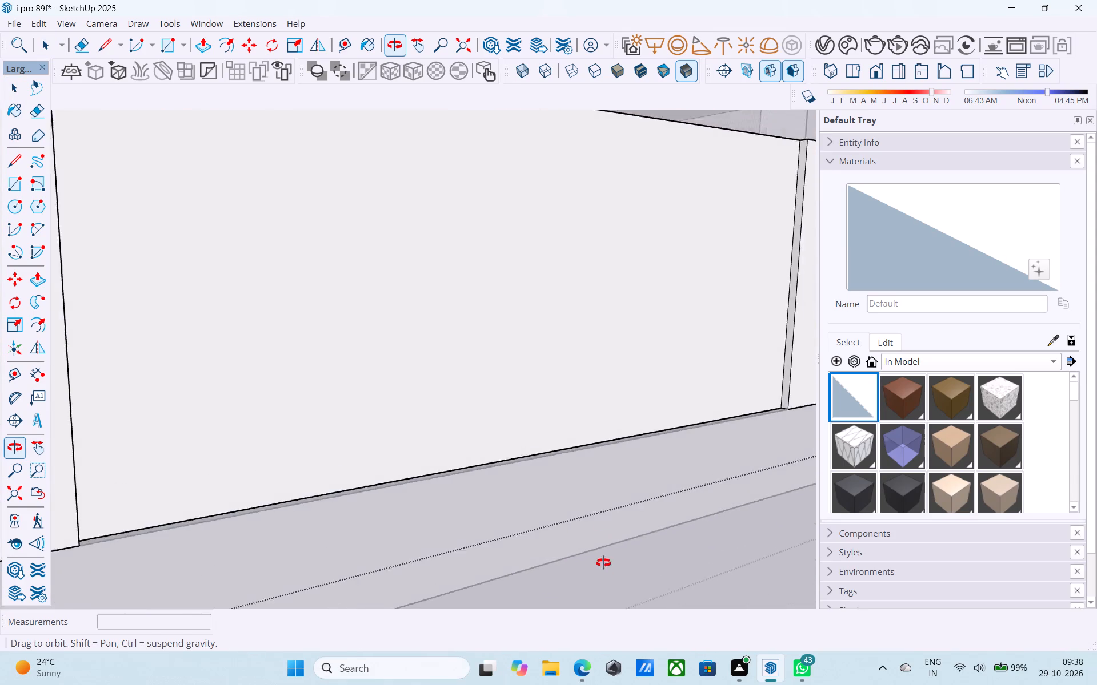
shift+middle_drag(603, 563, 599, 587)
scroll(606, 505, down, 5)
shift+middle_drag(602, 507, 670, 591)
shift+middle_drag(720, 499, 319, 433)
scroll(301, 402, up, 2)
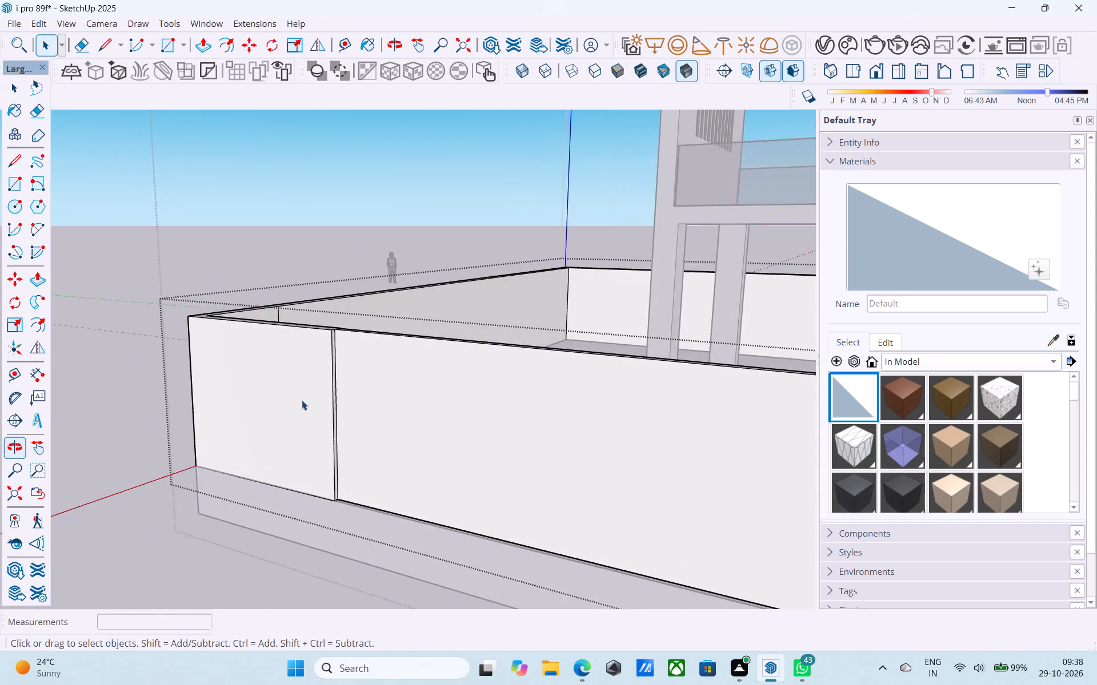
scroll(302, 400, up, 5)
click(347, 370)
click(456, 405)
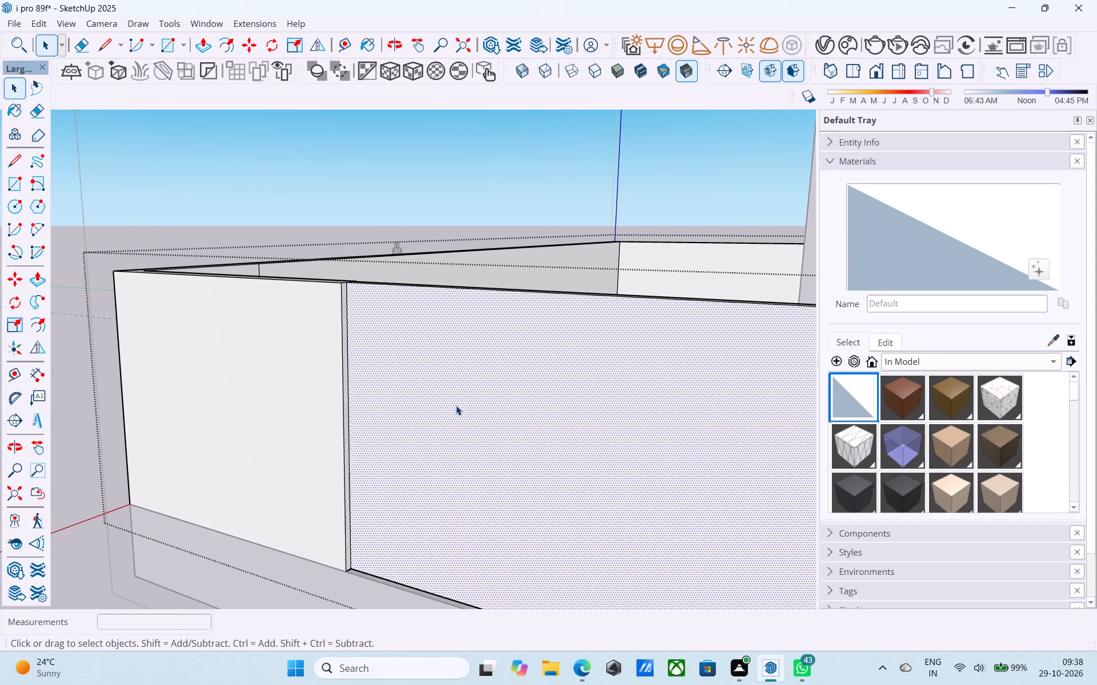
key(f)
click(456, 406)
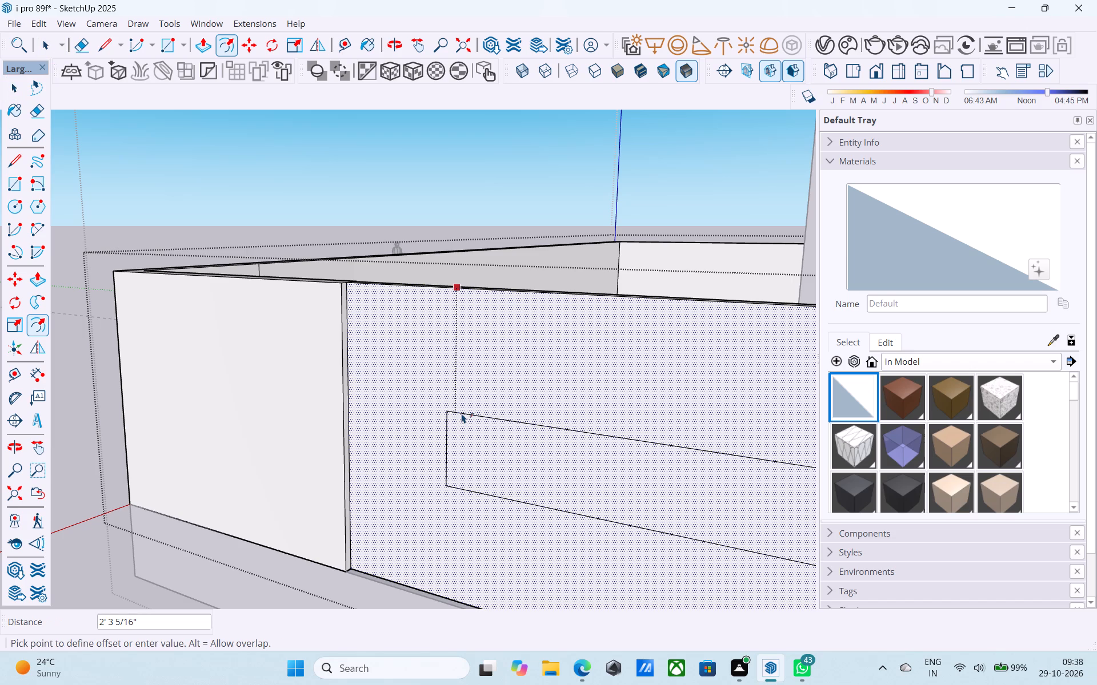
text(3")
key(Return)
key(space)
Copy the inset outline's vertical edge across to the opposite vertical edge, dividing the span into 31 equal spaces.
scroll(462, 413, down, 8)
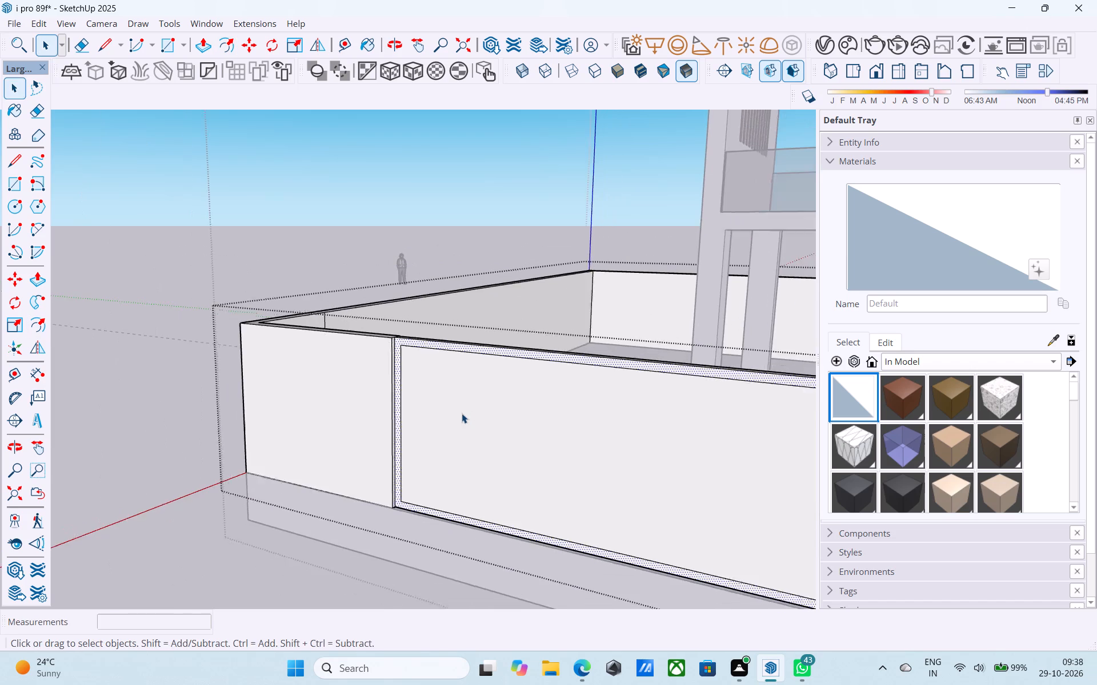
shift+middle_drag(462, 413, 526, 426)
middle_drag(510, 404, 409, 401)
scroll(355, 414, up, 5)
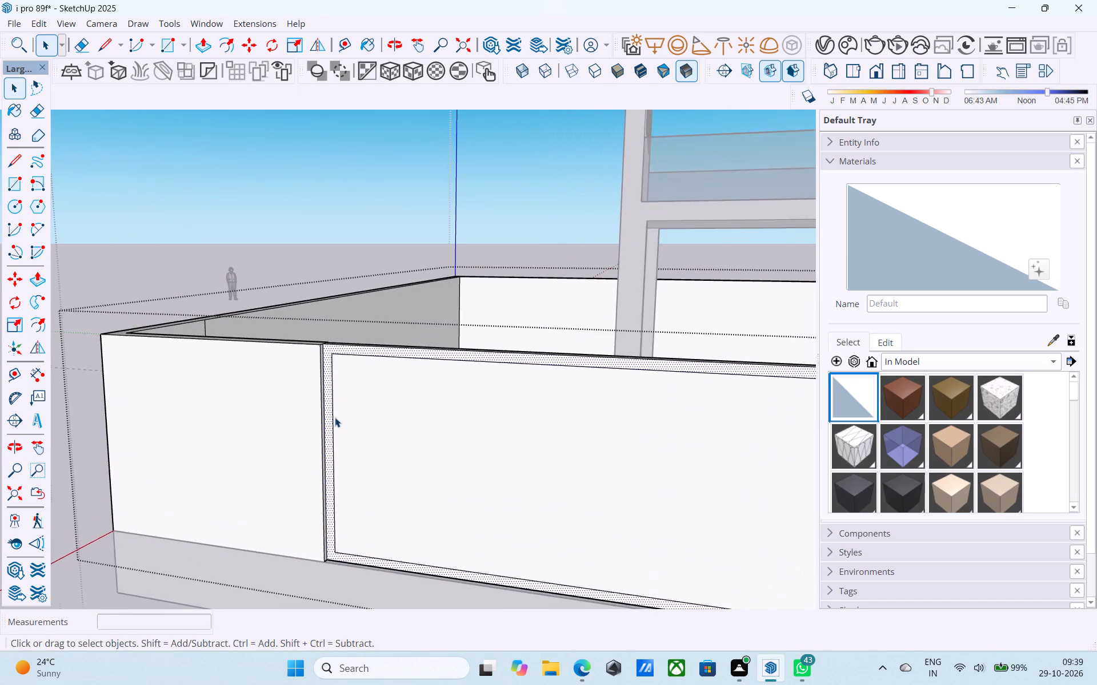
click(331, 416)
key(m)
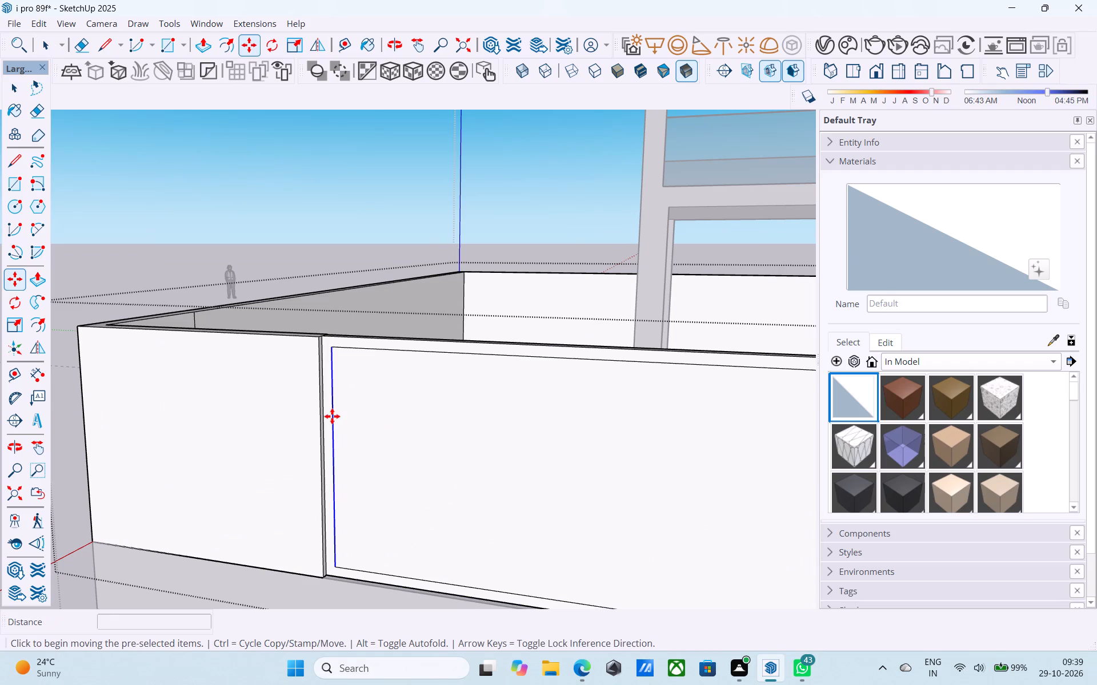
click(330, 351)
scroll(335, 352, down, 4)
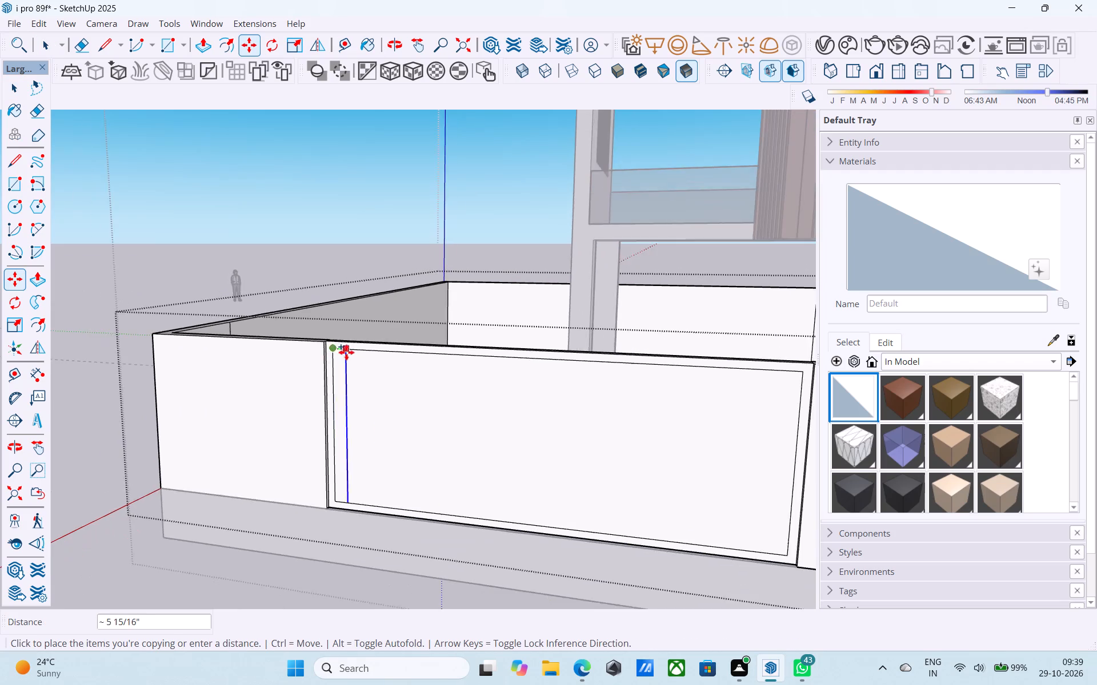
scroll(346, 352, down, 7)
shift+middle_drag(478, 391, 457, 410)
scroll(495, 406, up, 8)
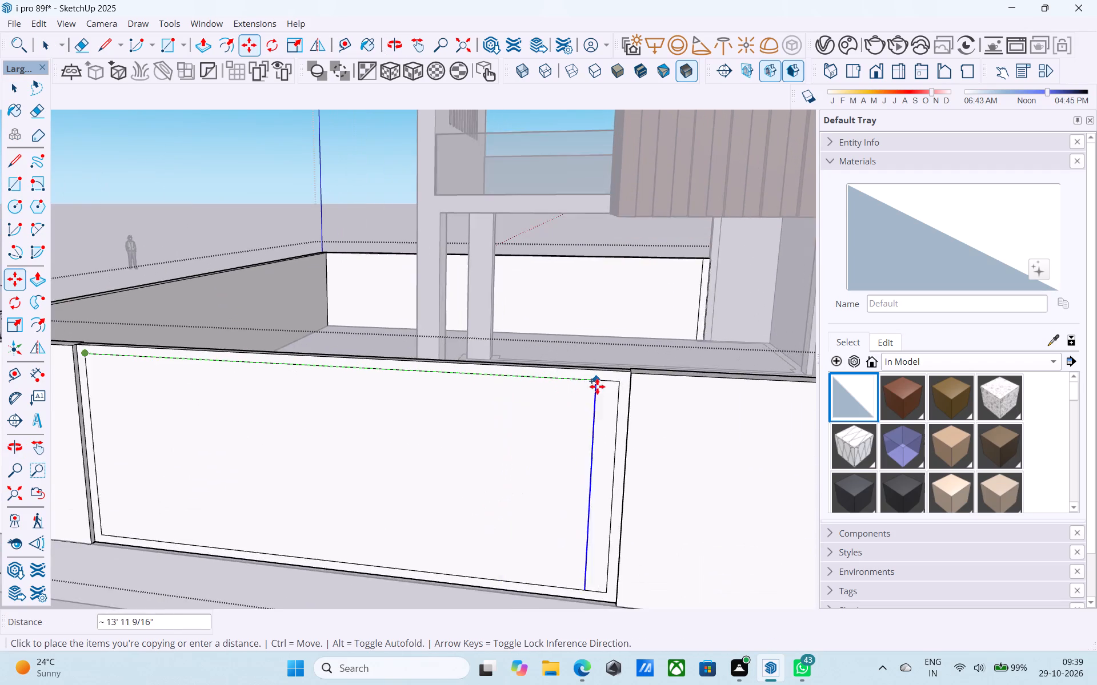
scroll(597, 386, up, 3)
click(618, 388)
key(slash)
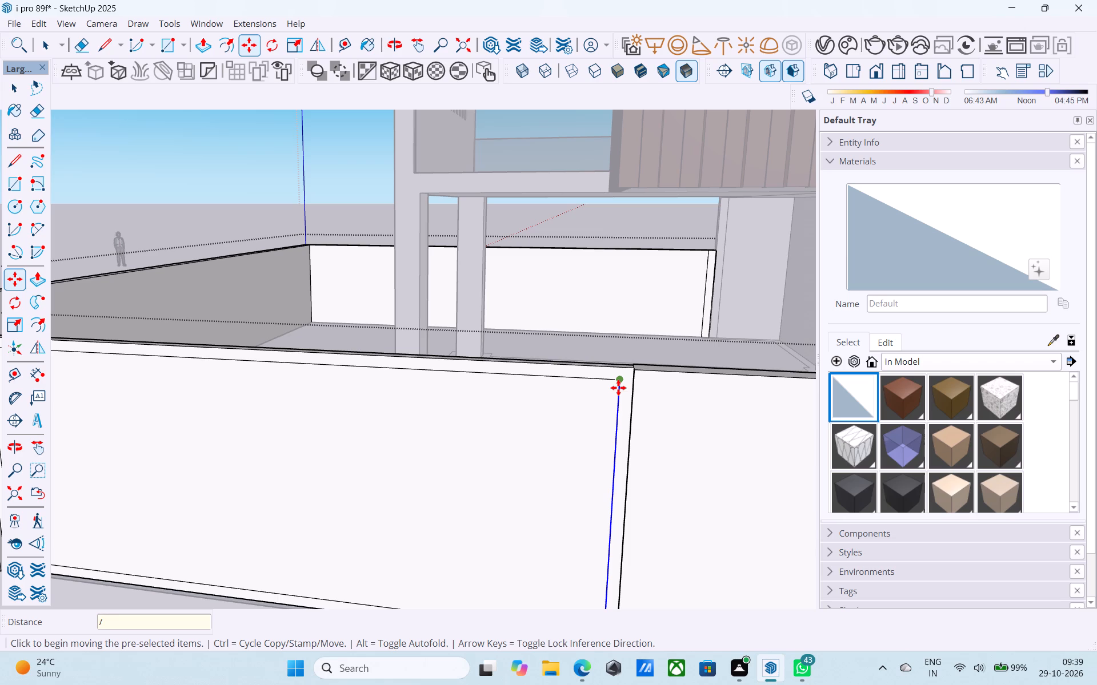
text(31)
key(Return)
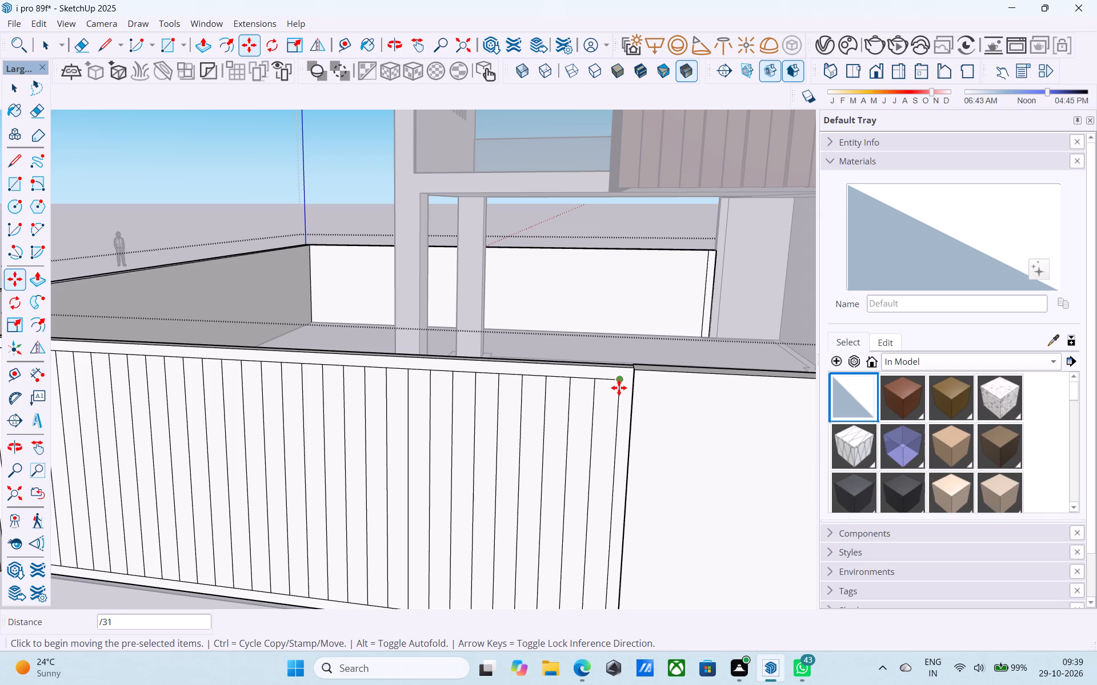
Change the copied-edge array to 41 equal divisions.
key(slash)
text(41)
key(Return)
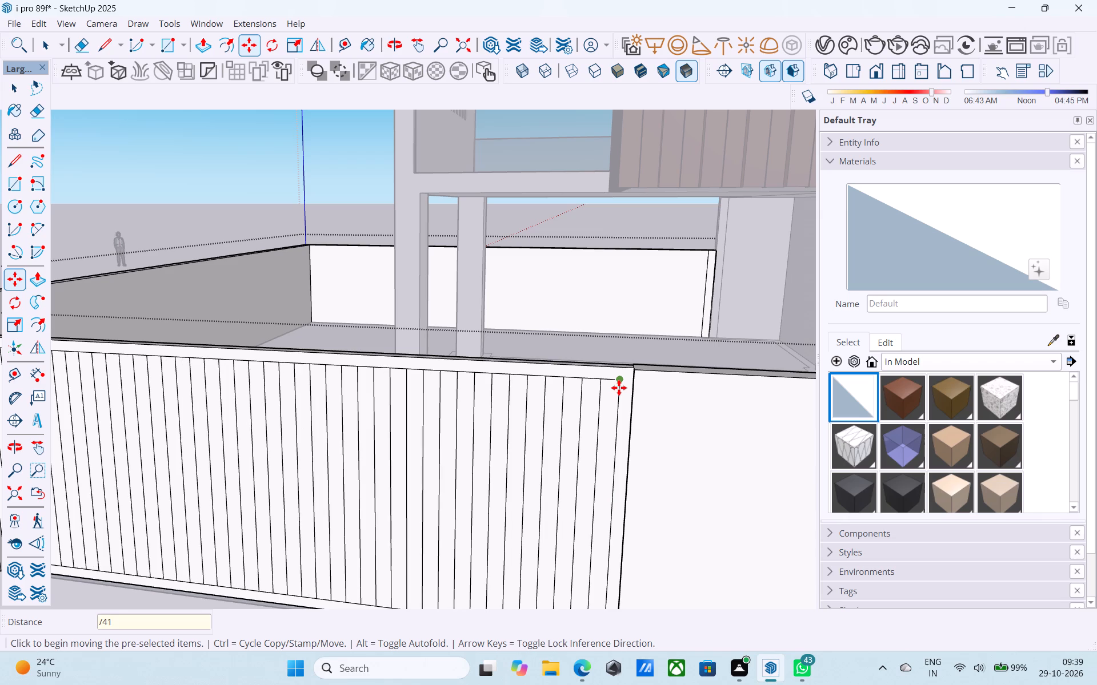
Push the first narrow strip, nearest the wall corner, 3" through the panel with Push/Pull to cut an open slot.
scroll(624, 385, down, 5)
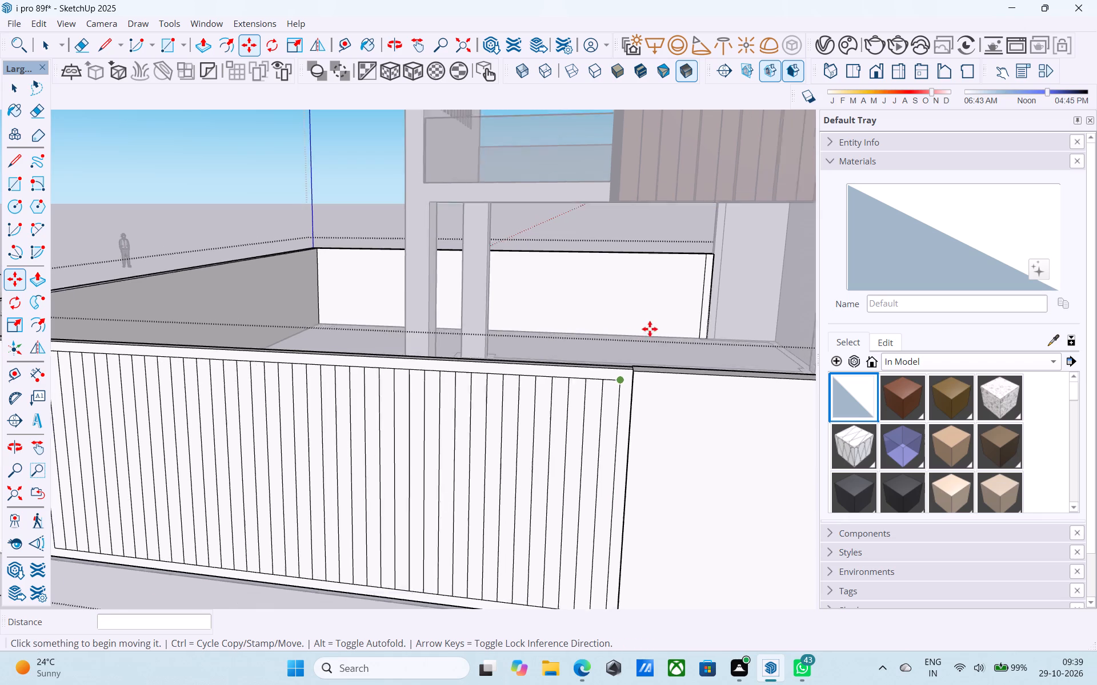
scroll(650, 329, down, 2)
scroll(680, 424, down, 4)
middle_drag(641, 418, 751, 381)
scroll(414, 425, up, 7)
key(space)
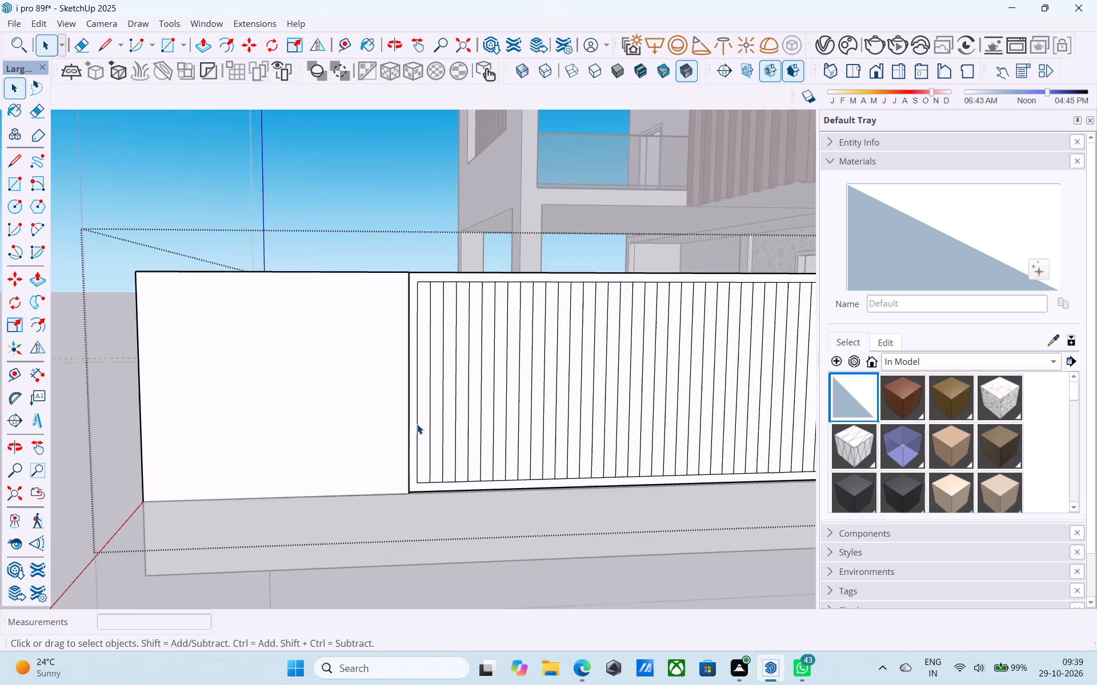
scroll(417, 424, up, 4)
scroll(423, 423, down, 5)
click(436, 415)
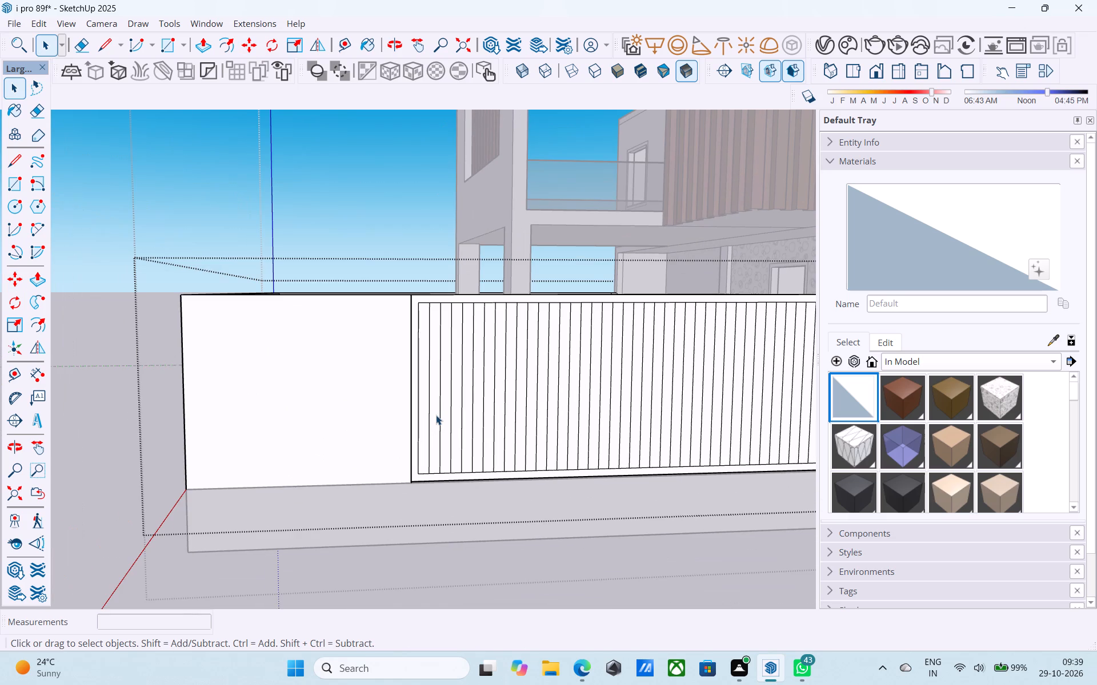
click(423, 408)
scroll(423, 408, up, 2)
key(p)
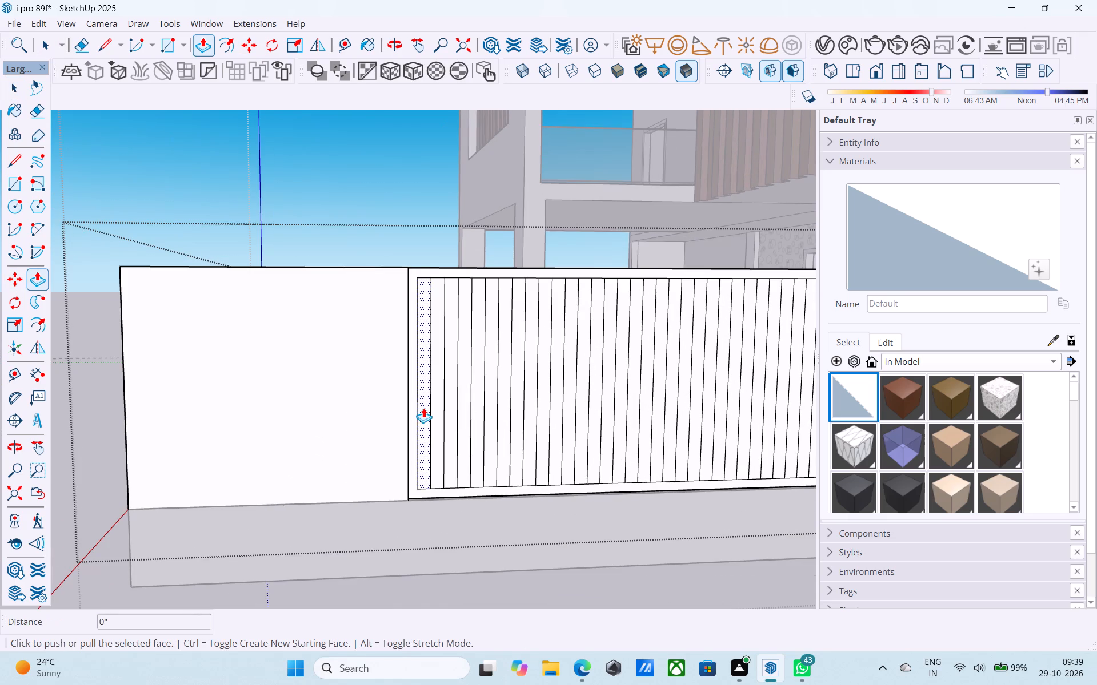
scroll(423, 408, up, 3)
click(423, 408)
scroll(423, 406, up, 4)
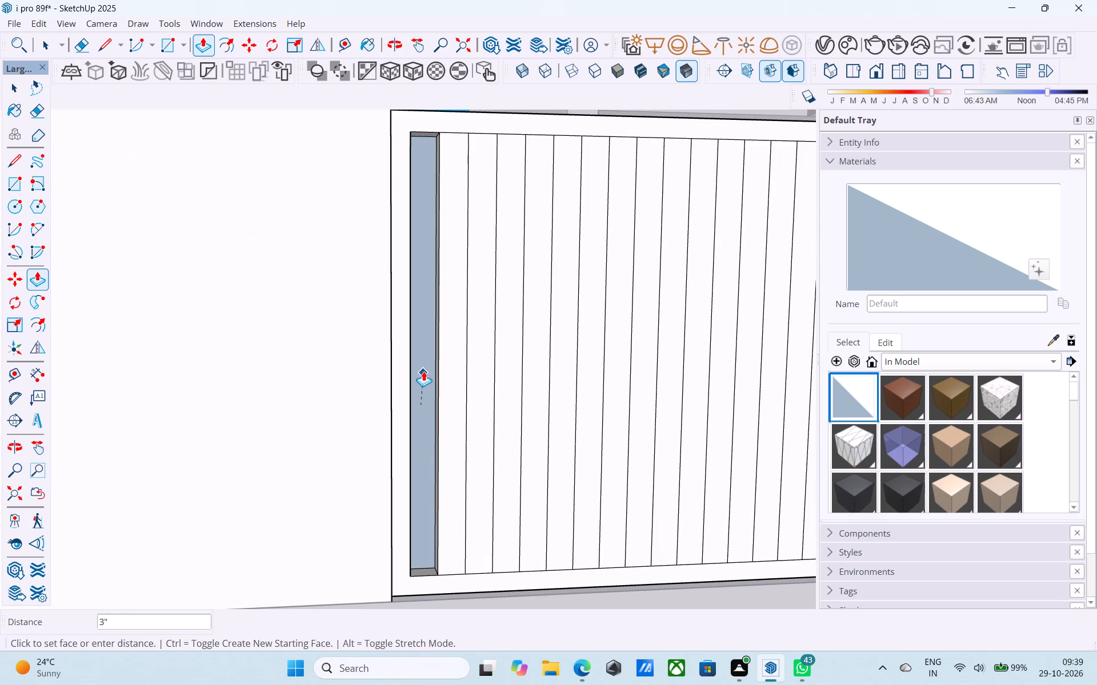
click(429, 345)
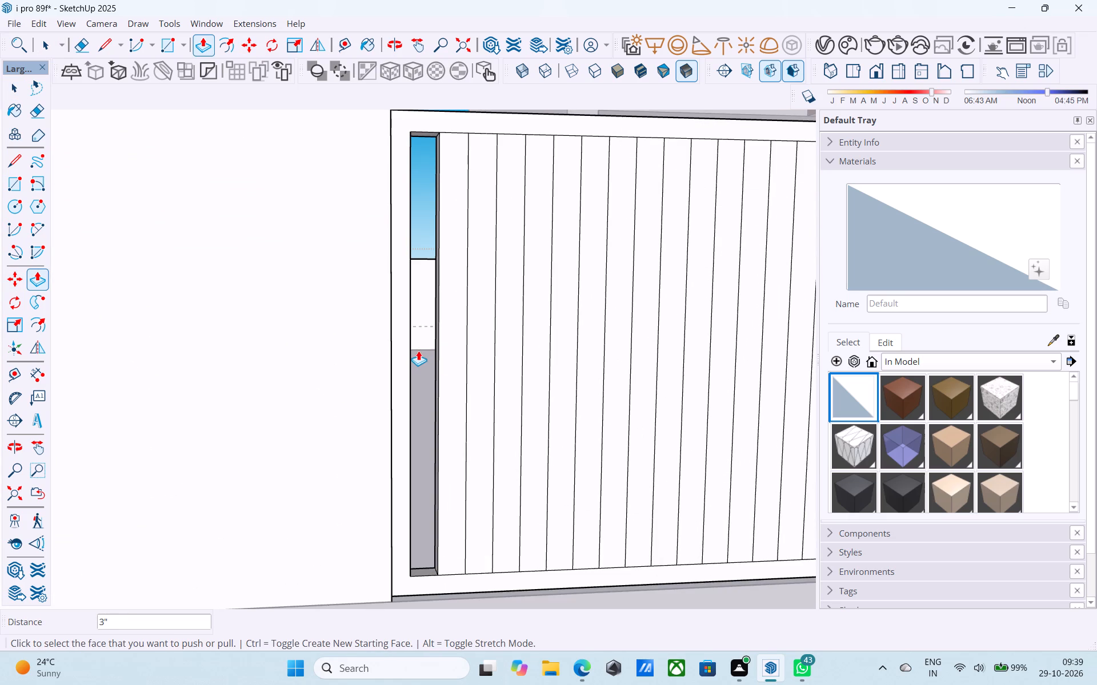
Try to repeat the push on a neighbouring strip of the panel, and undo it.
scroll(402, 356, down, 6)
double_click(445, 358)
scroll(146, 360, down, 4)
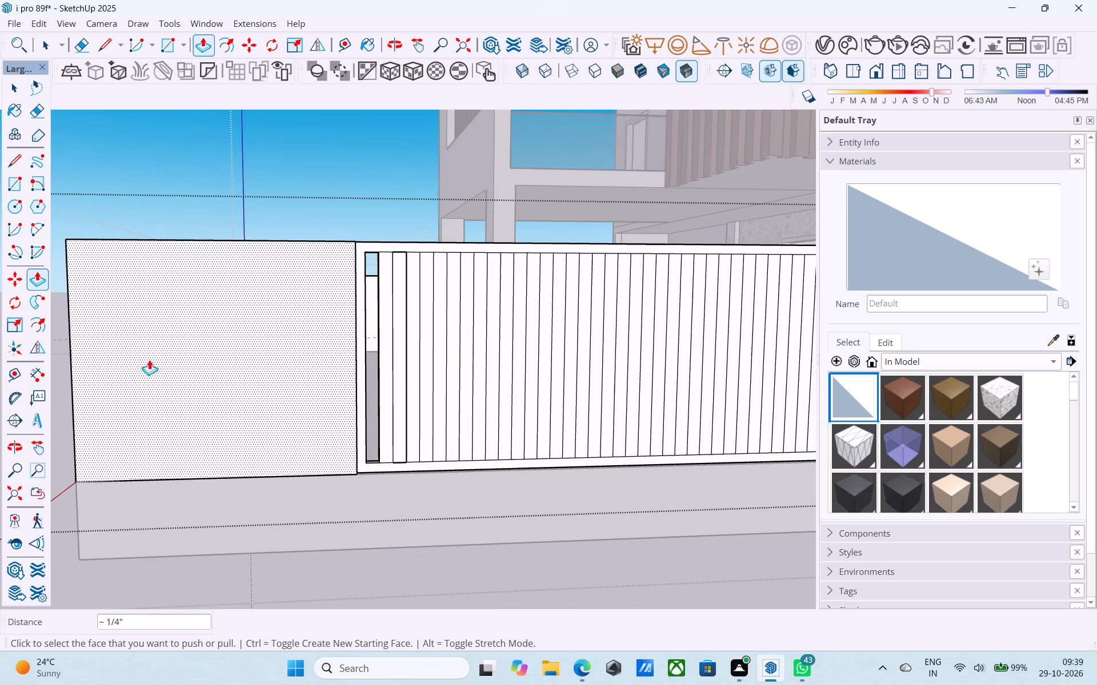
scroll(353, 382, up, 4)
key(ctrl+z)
Cut every alternate strip from the third to the eleventh through the panel with Push/Pull, leaving solid slats between.
scroll(364, 387, up, 5)
click(365, 387)
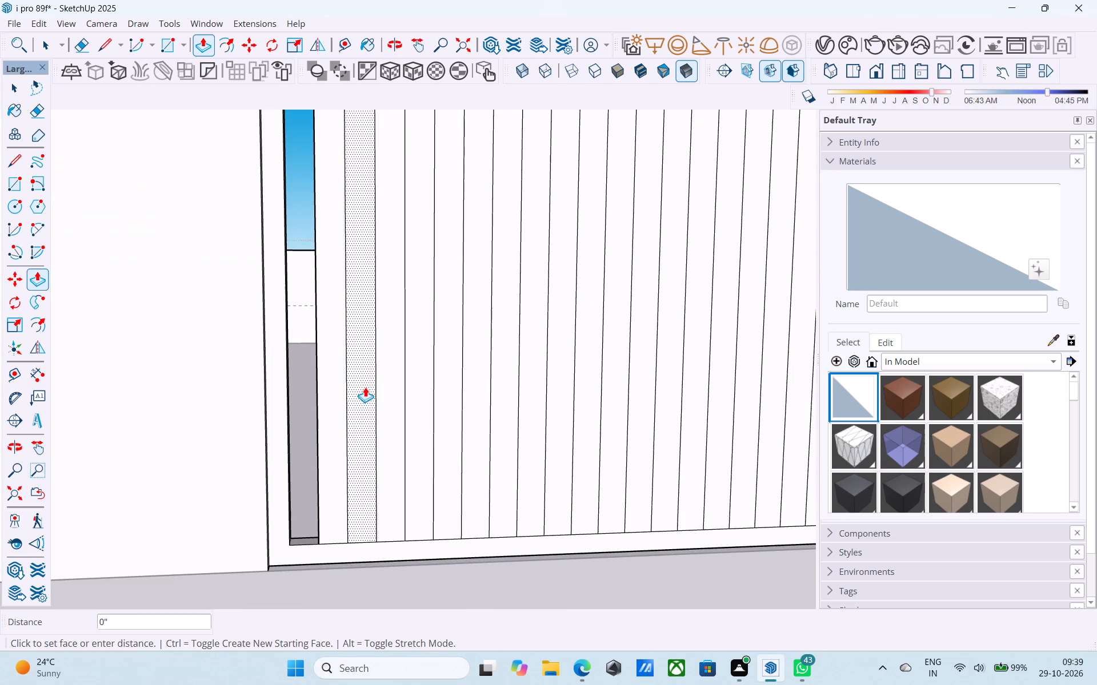
click(363, 358)
scroll(373, 354, down, 4)
shift+middle_drag(369, 353, 275, 377)
shift+middle_drag(282, 391, 435, 394)
scroll(206, 437, up, 3)
double_click(253, 434)
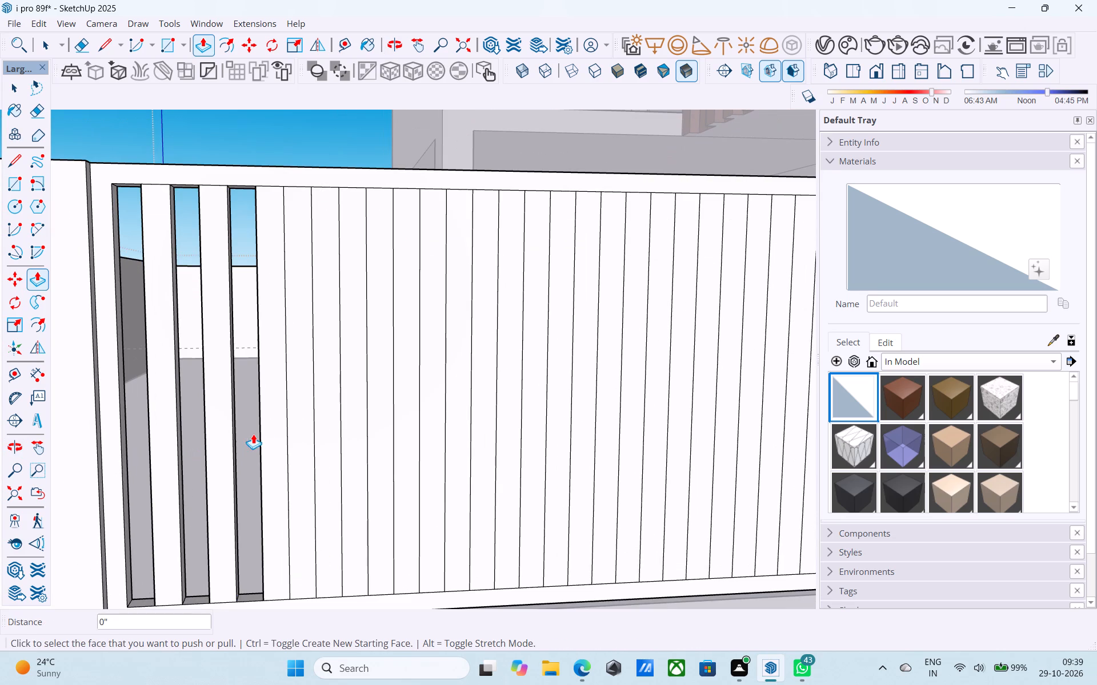
double_click(311, 428)
double_click(346, 440)
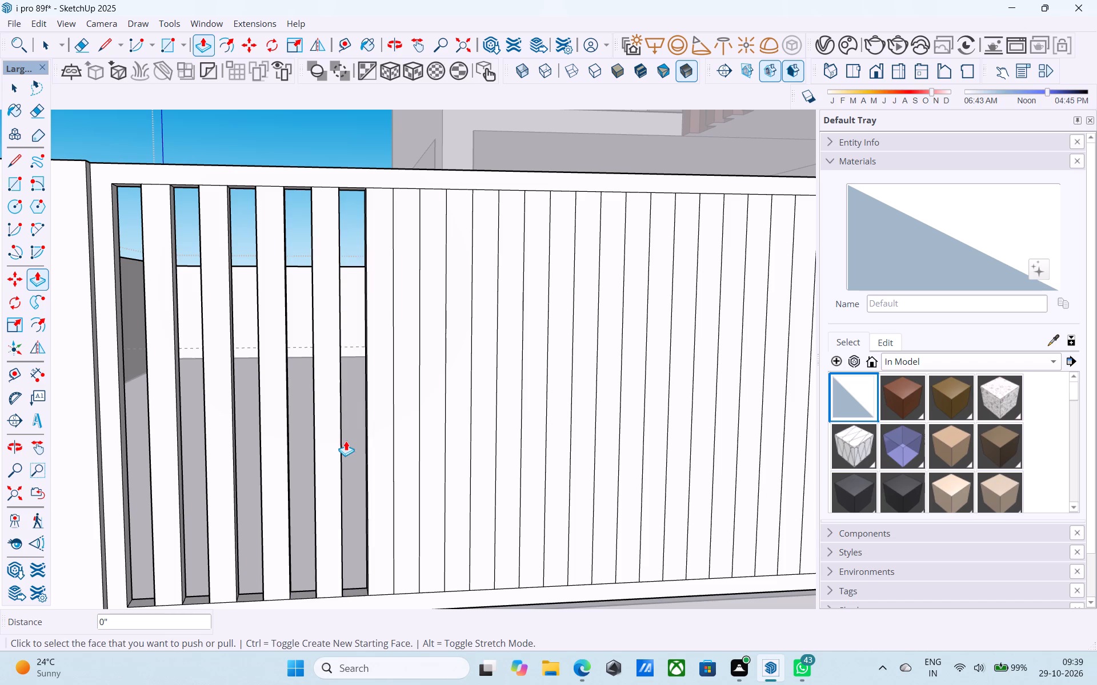
middle_drag(345, 437, 272, 418)
double_click(246, 426)
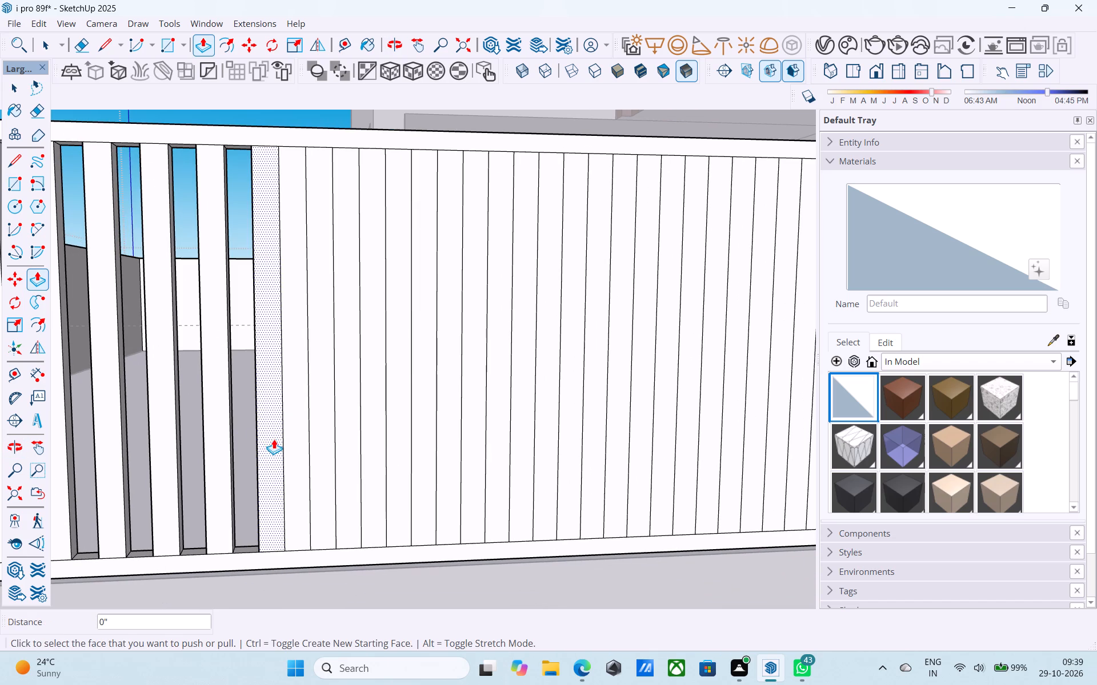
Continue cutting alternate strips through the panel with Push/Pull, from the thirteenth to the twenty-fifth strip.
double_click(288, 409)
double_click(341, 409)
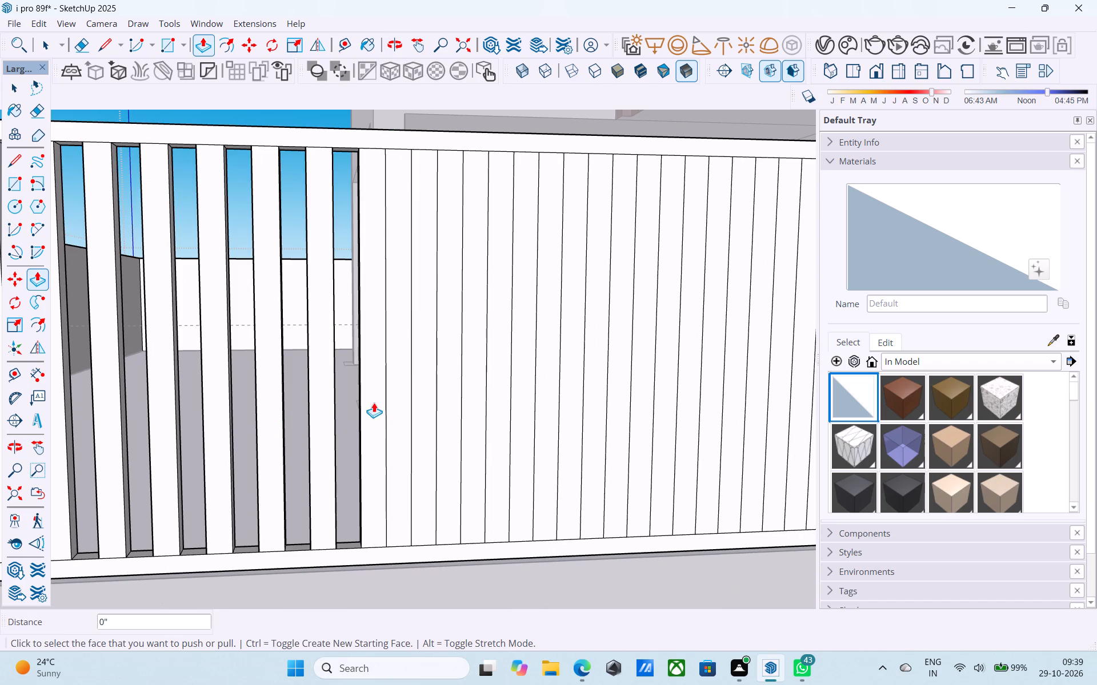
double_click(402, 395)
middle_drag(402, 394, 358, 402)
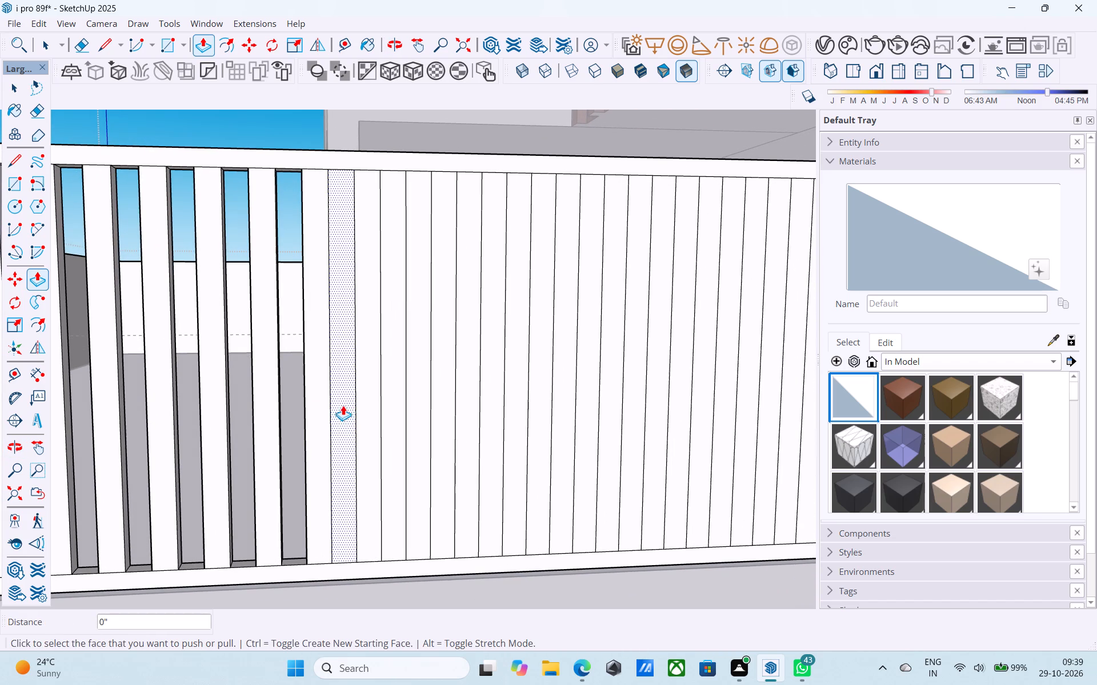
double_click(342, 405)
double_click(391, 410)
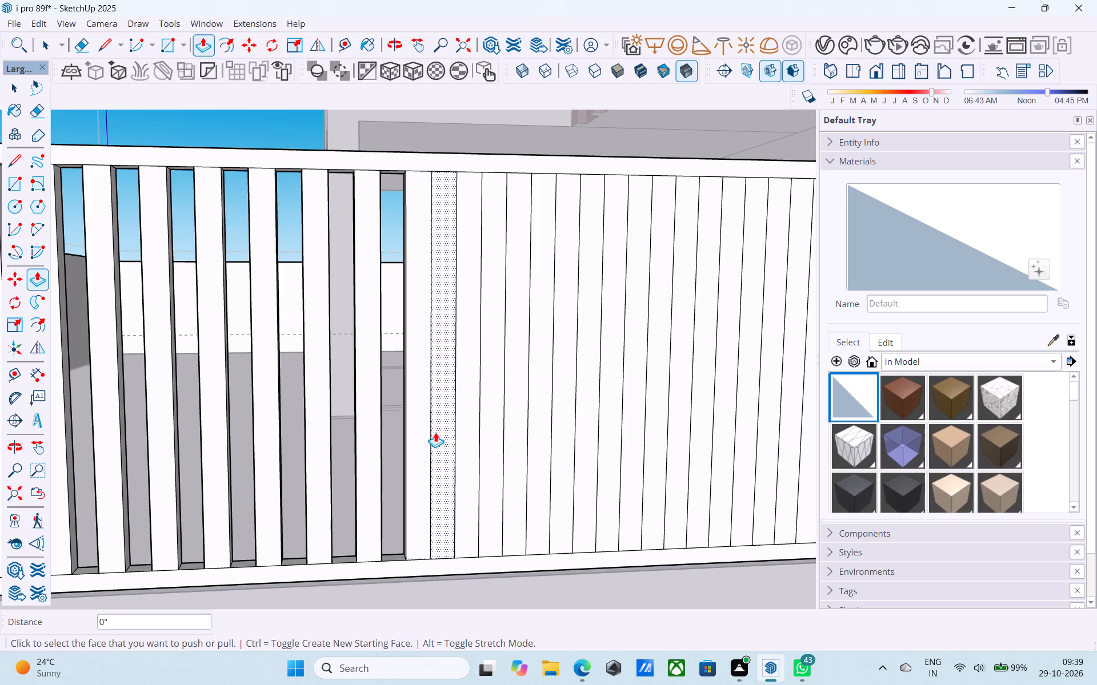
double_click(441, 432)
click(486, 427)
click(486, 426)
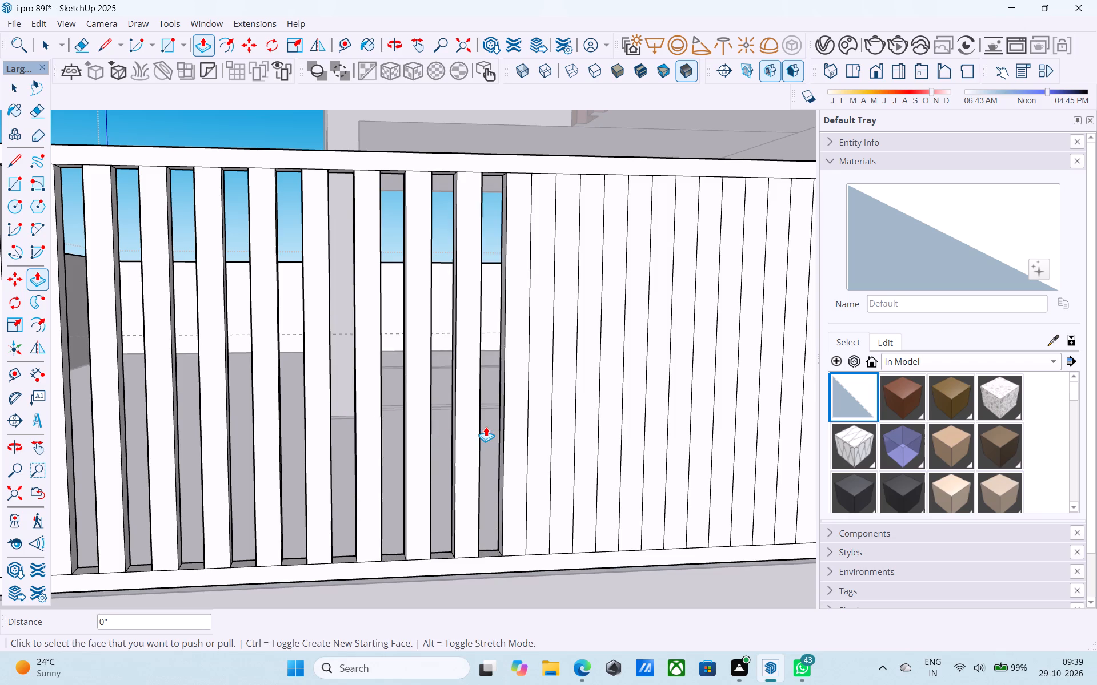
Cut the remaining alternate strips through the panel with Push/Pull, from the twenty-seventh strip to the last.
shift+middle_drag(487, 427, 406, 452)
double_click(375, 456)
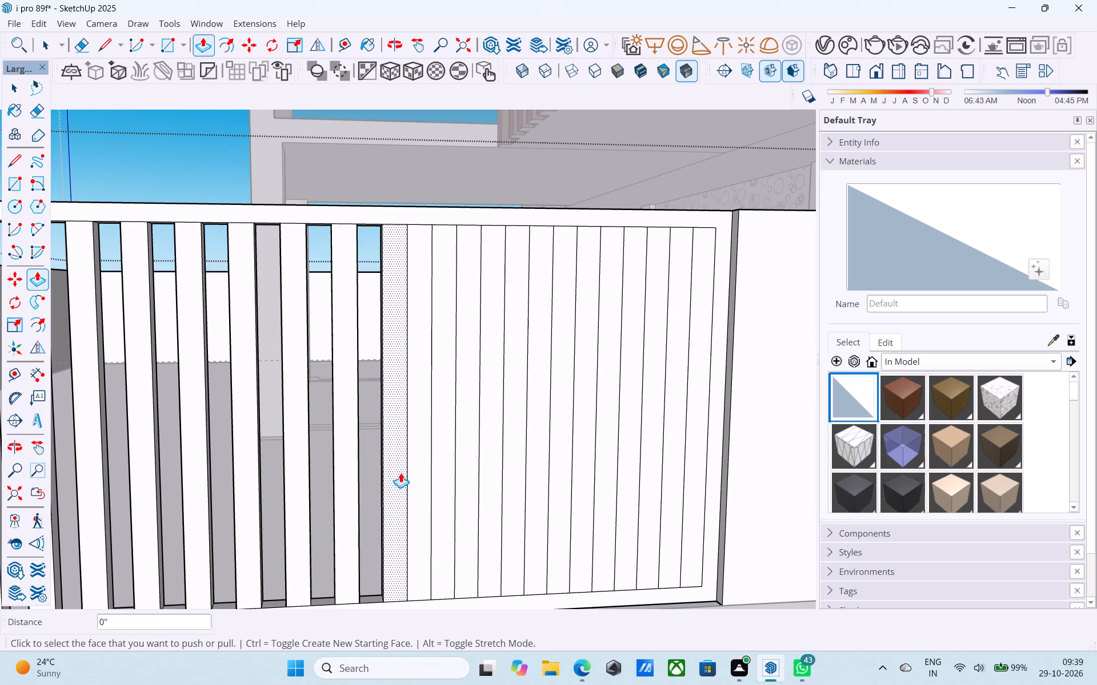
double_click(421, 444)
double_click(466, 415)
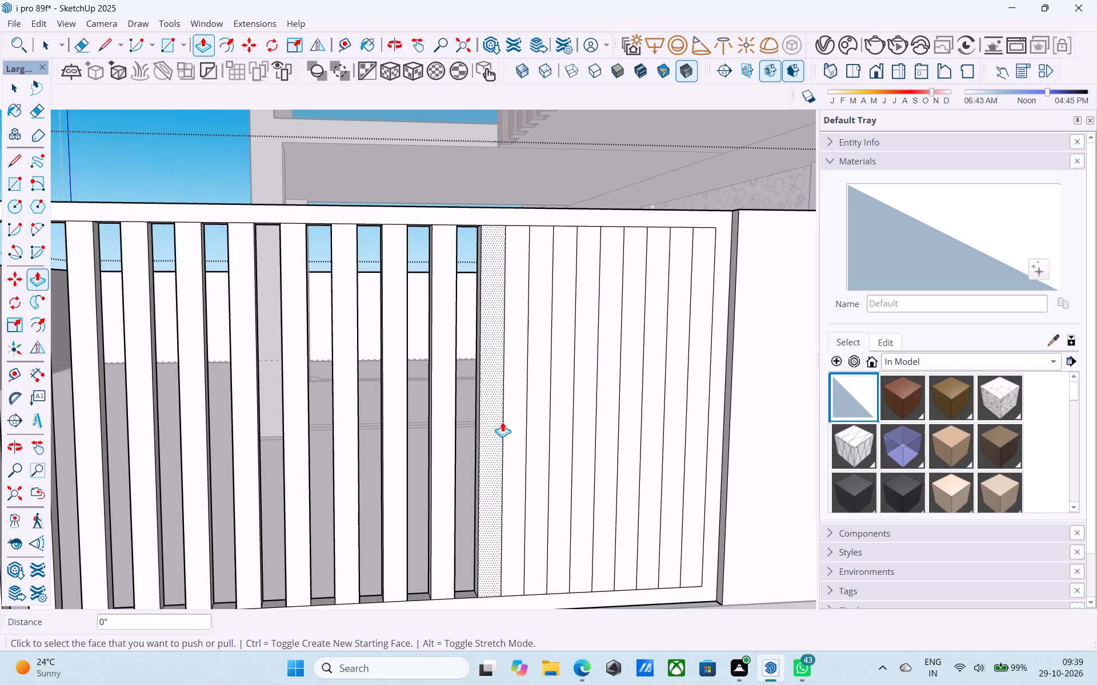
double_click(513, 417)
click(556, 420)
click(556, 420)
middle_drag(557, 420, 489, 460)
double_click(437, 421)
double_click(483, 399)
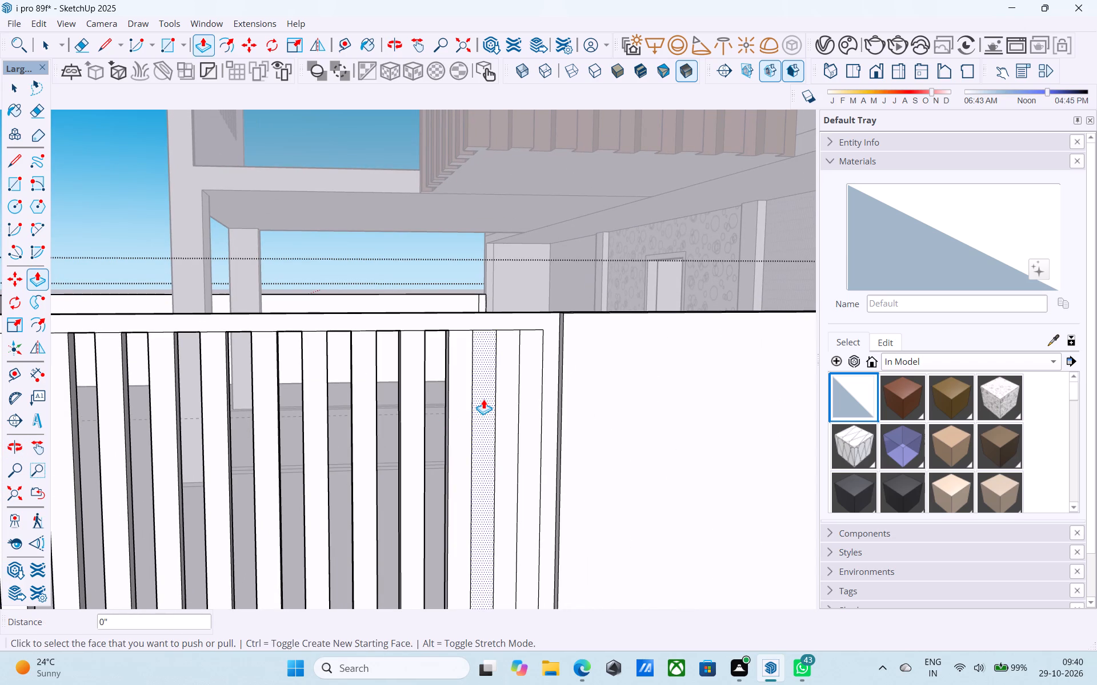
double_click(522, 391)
Examine the slatted gate in the boundary wall from closer, farther and angled views to judge its slat spacing.
scroll(535, 373, down, 10)
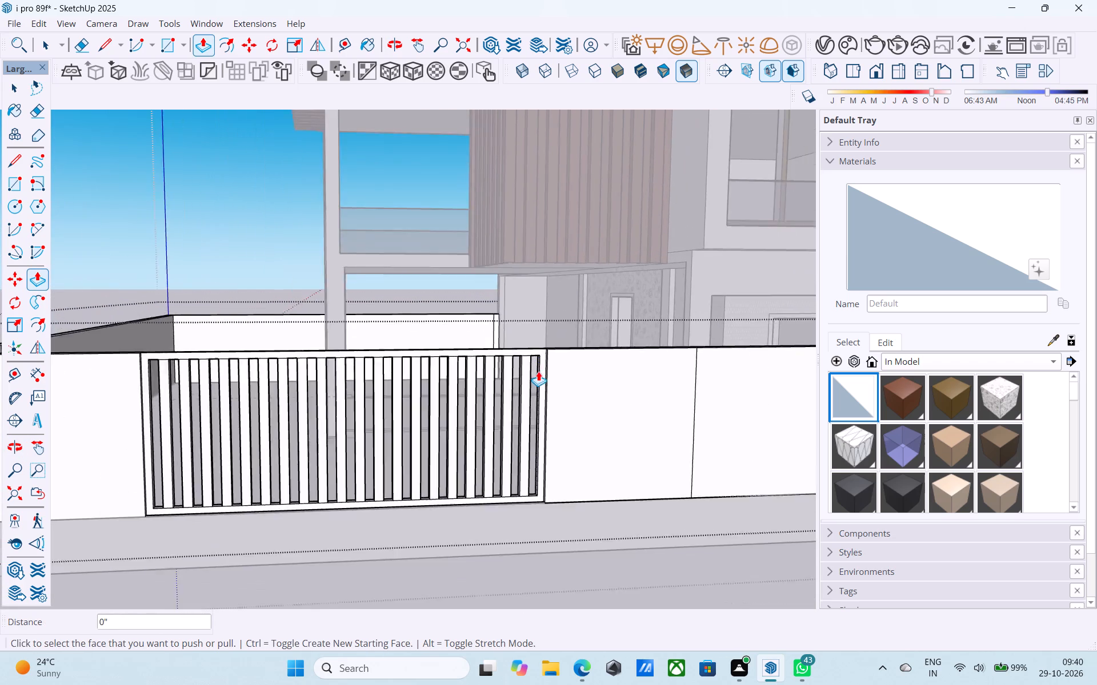
scroll(538, 371, down, 6)
middle_drag(430, 422, 612, 485)
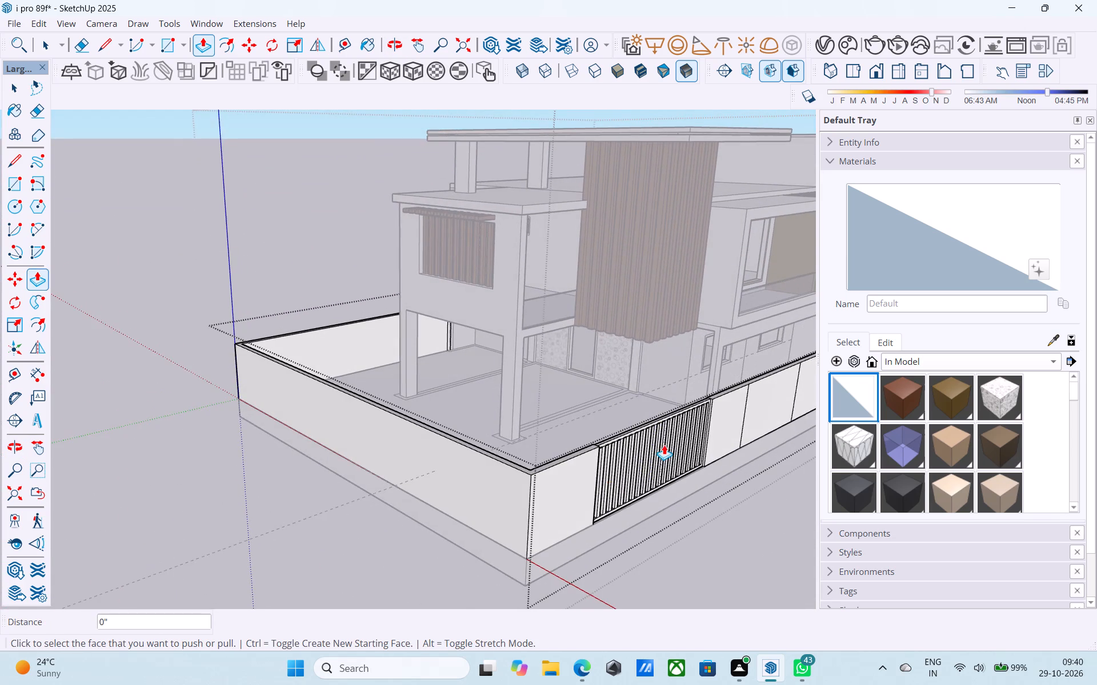
scroll(665, 443, up, 10)
middle_drag(674, 456, 400, 392)
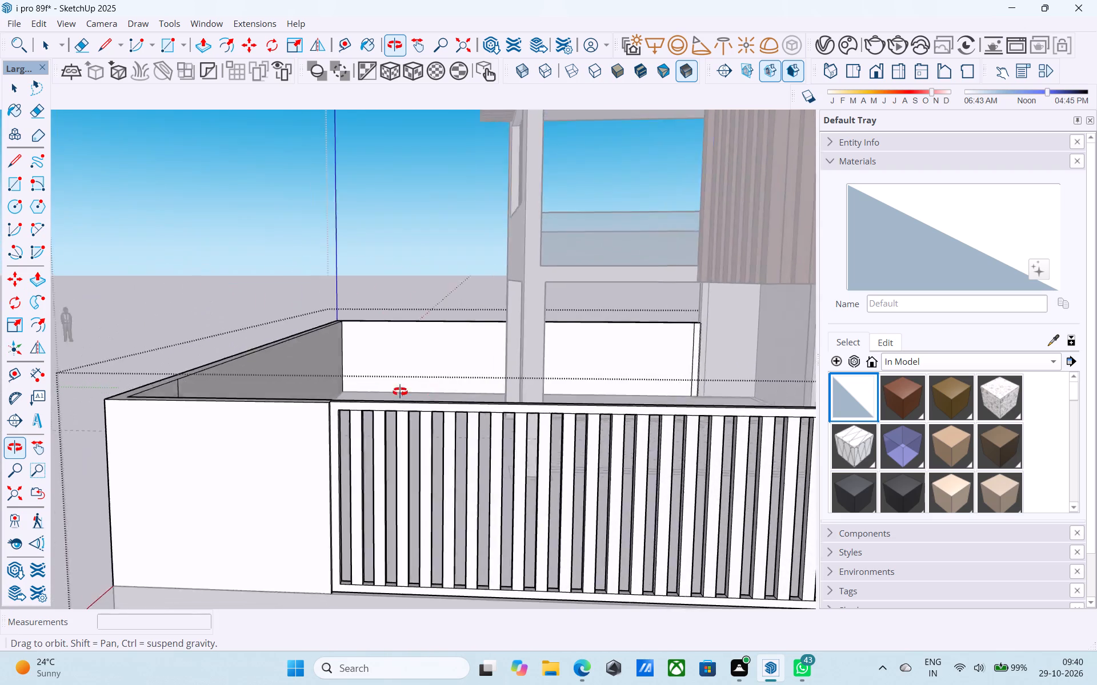
middle_drag(400, 392, 346, 366)
scroll(359, 371, down, 6)
scroll(478, 446, up, 2)
Undo all the slat cuts and the strip division lines, back to the plain framed gate panel.
key(ctrl+z)
key(ctrl+z)
key(ctrl+z)
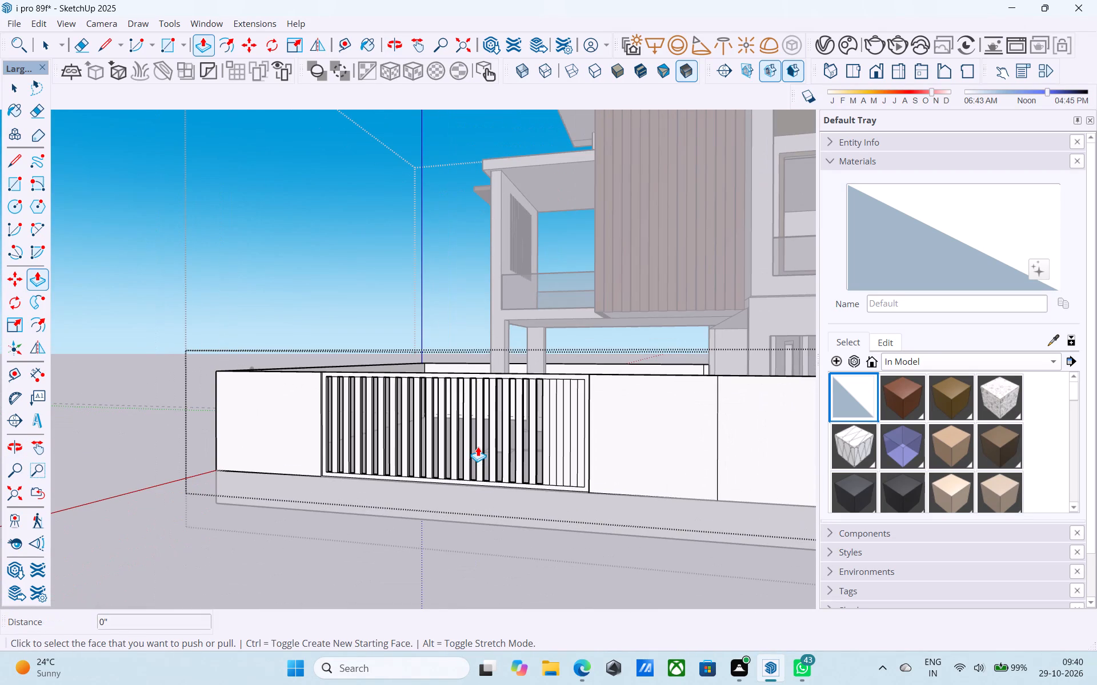
key(ctrl+z)
key(ctrl+z)
key(ctrl+z)
key(ctrl+z)
key(ctrl+z)
key(ctrl+z)
key(ctrl+z)
key(ctrl+z)
key(ctrl+z)
key(ctrl+z)
key(ctrl+z)
key(ctrl+z)
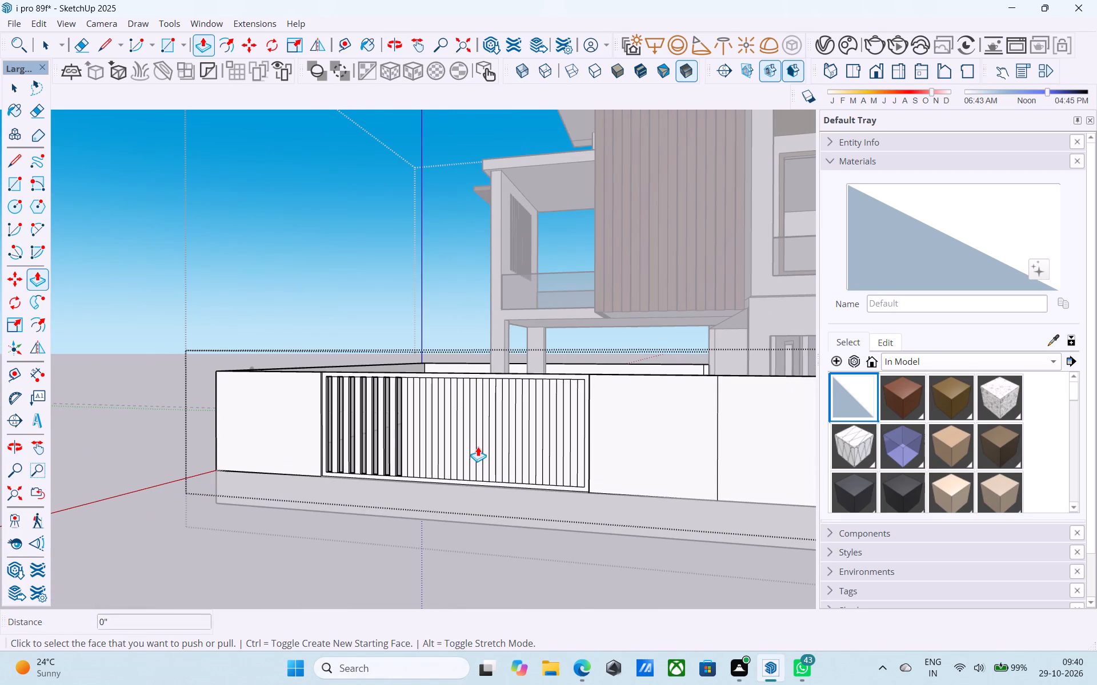
key(ctrl+z)
key(ctrl+z)
key(ctrl+z)
key(ctrl+z)
key(ctrl+z)
key(ctrl+z)
key(ctrl+z)
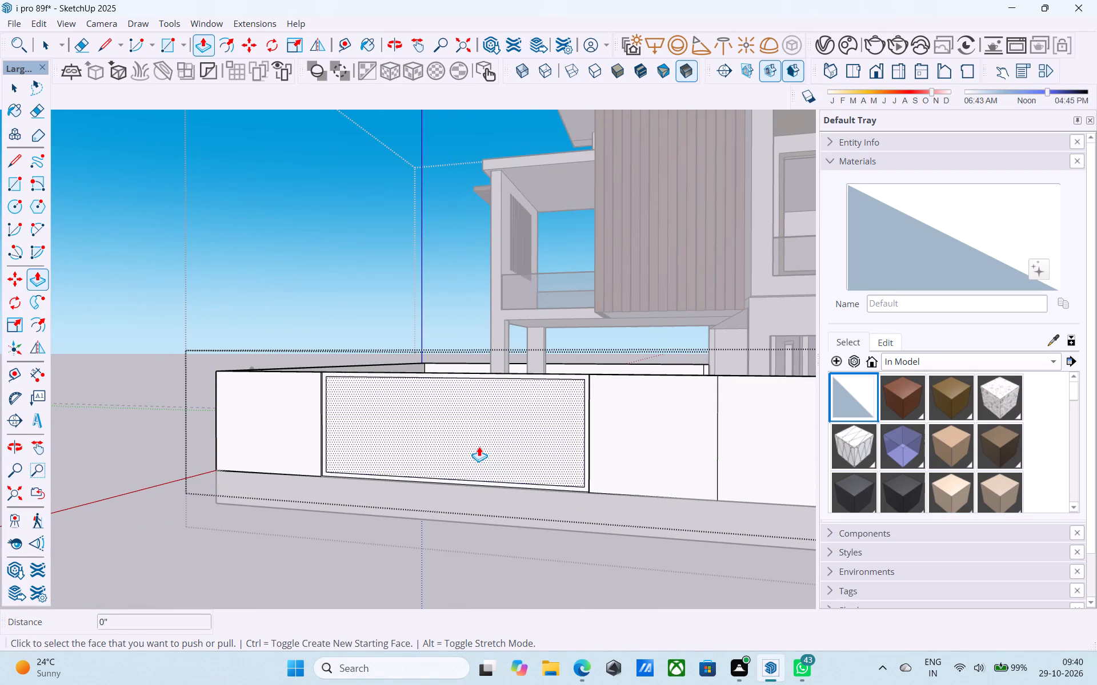
Save the model, and copy the inset panel's vertical edge across to its opposite edge, dividing the span into 81 equal strips.
key(space)
scroll(335, 444, up, 6)
click(318, 438)
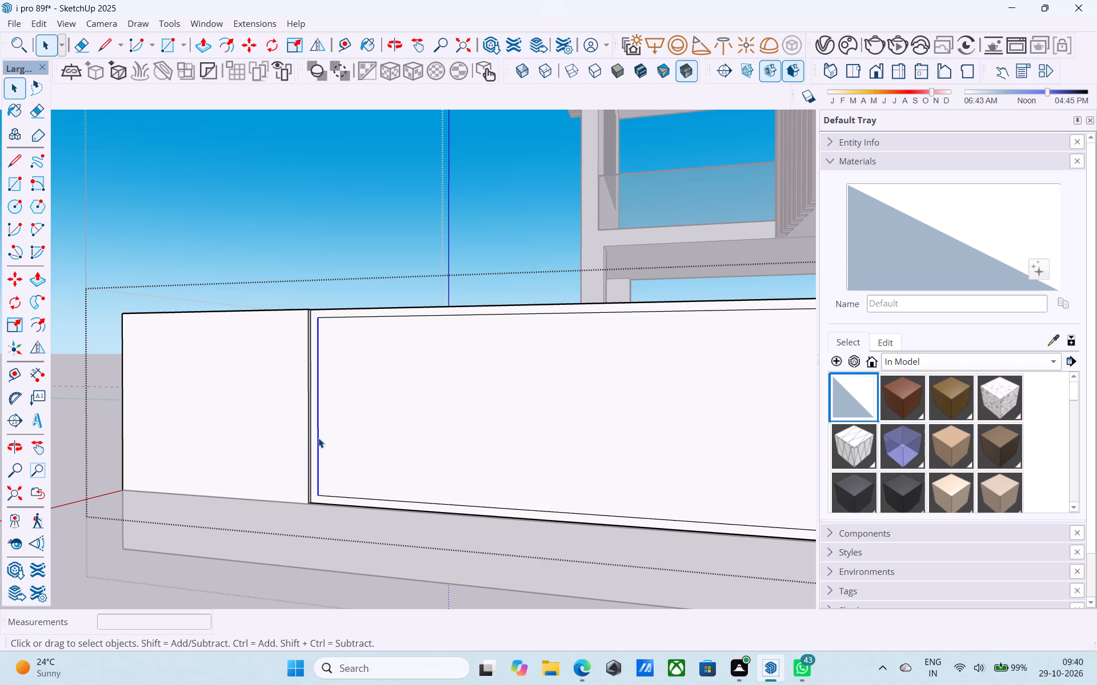
key(ctrl+s)
click(318, 437)
key(m)
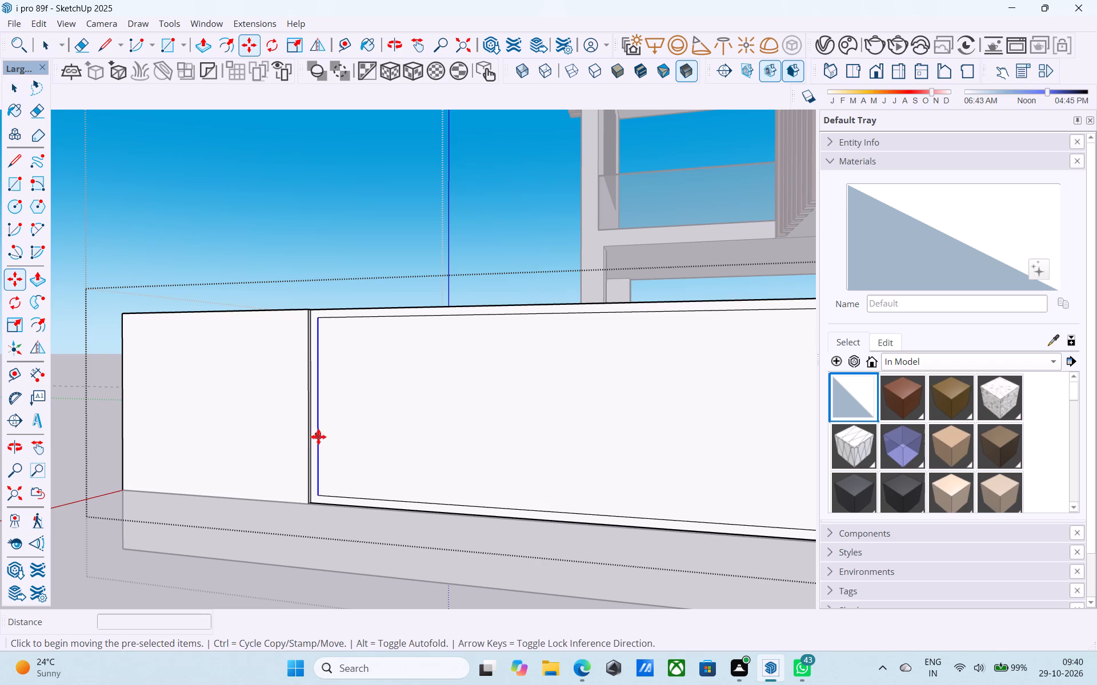
click(322, 321)
scroll(441, 363, down, 1)
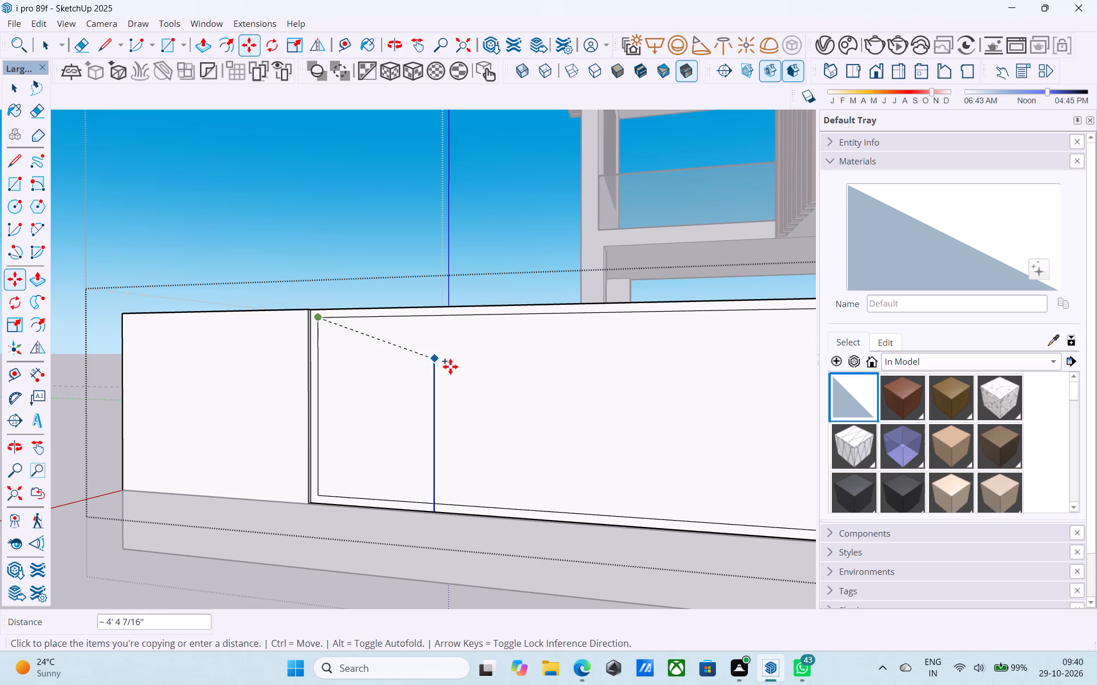
shift+middle_drag(450, 366, 321, 398)
scroll(574, 337, up, 3)
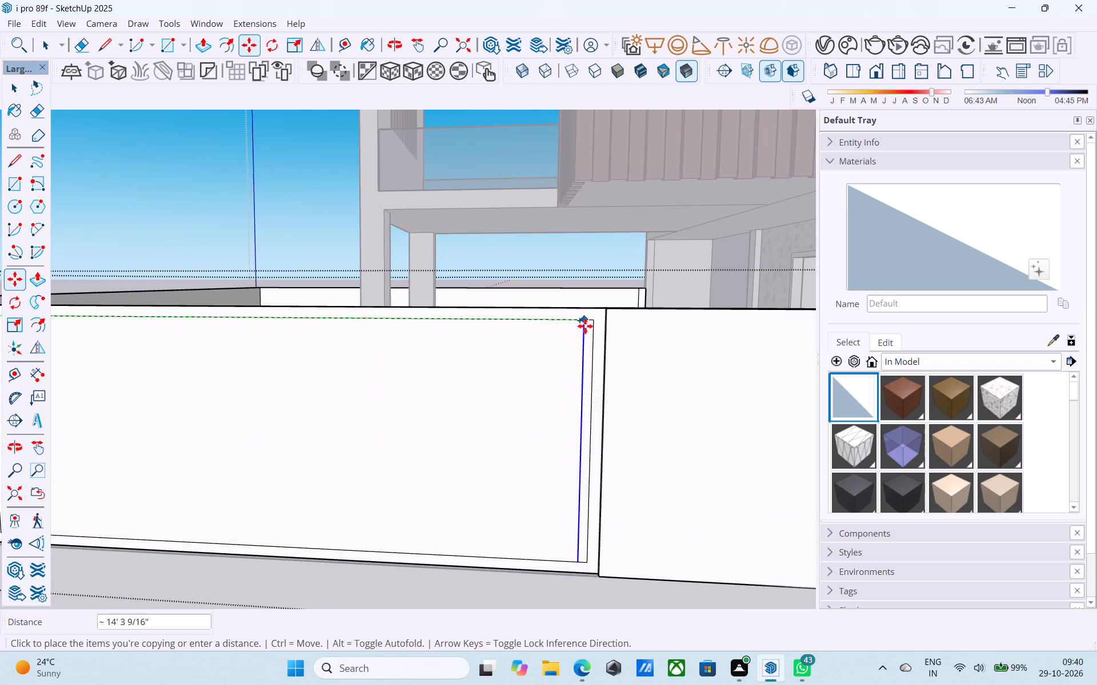
click(592, 324)
text(/80)
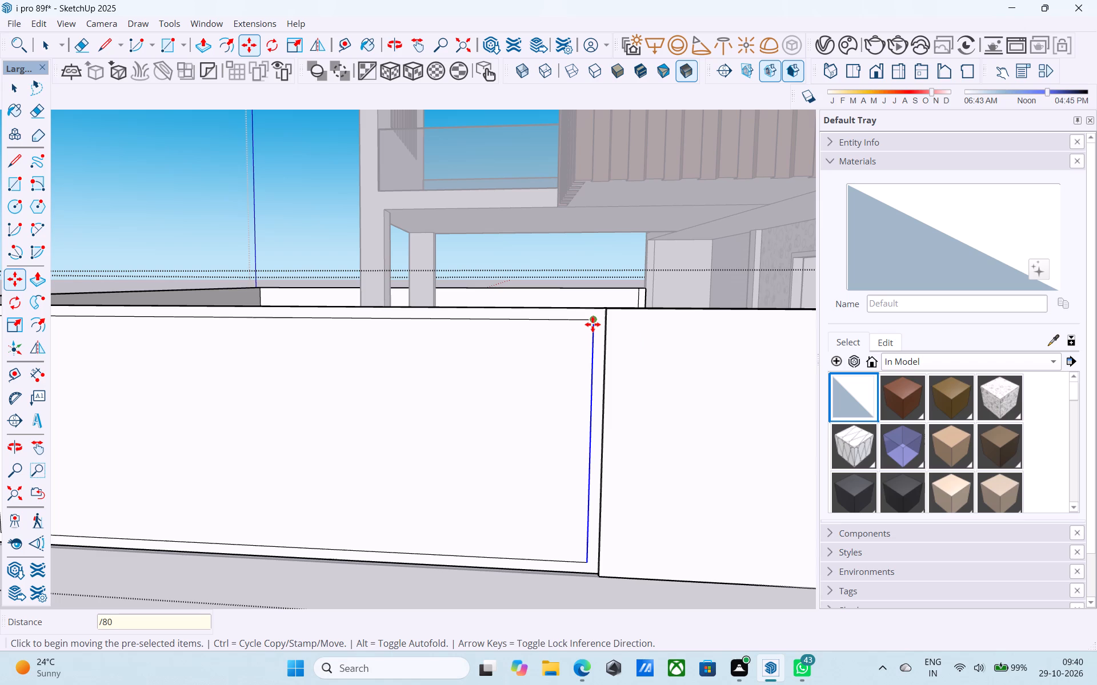
key(BackSpace)
key(1)
key(Return)
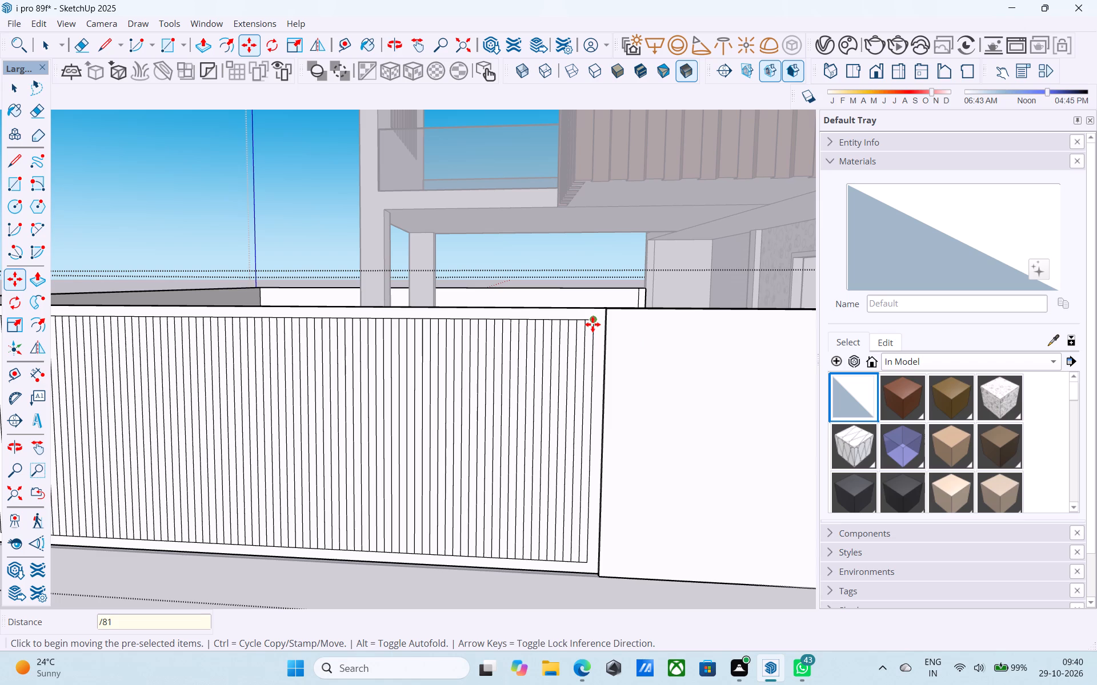
Push the first narrow strip 3" through the gate panel with Push/Pull, beside the frame nearest the wall corner.
scroll(610, 329, down, 11)
middle_drag(595, 335, 645, 350)
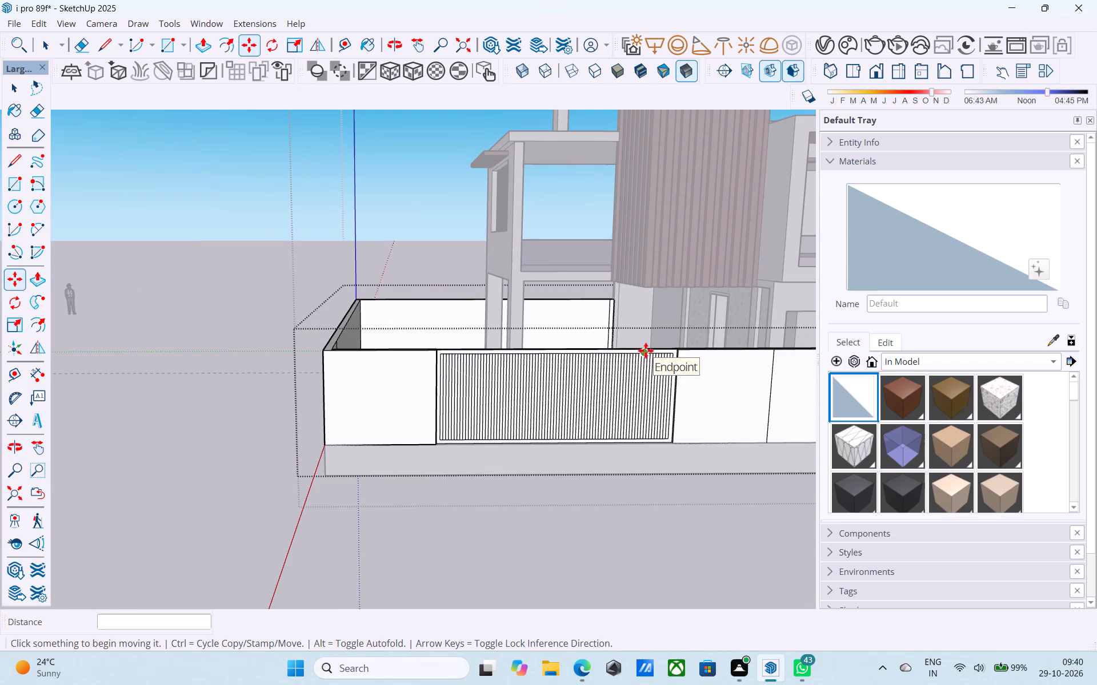
key(space)
scroll(459, 377, up, 14)
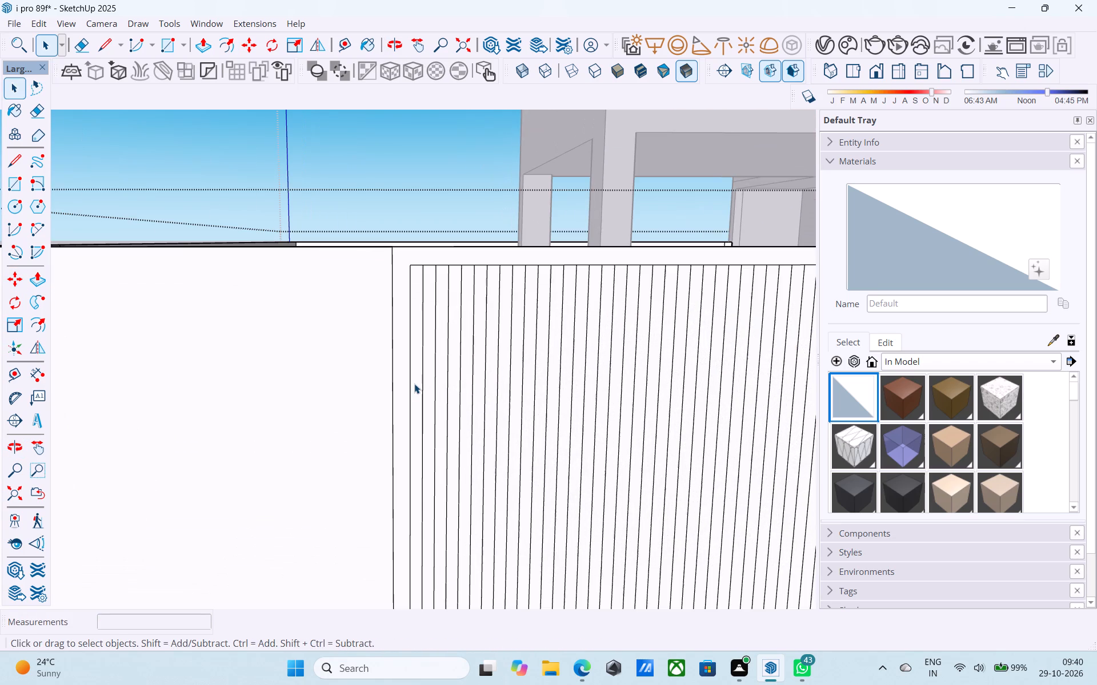
click(414, 383)
scroll(414, 383, up, 2)
key(p)
click(414, 383)
scroll(414, 383, up, 2)
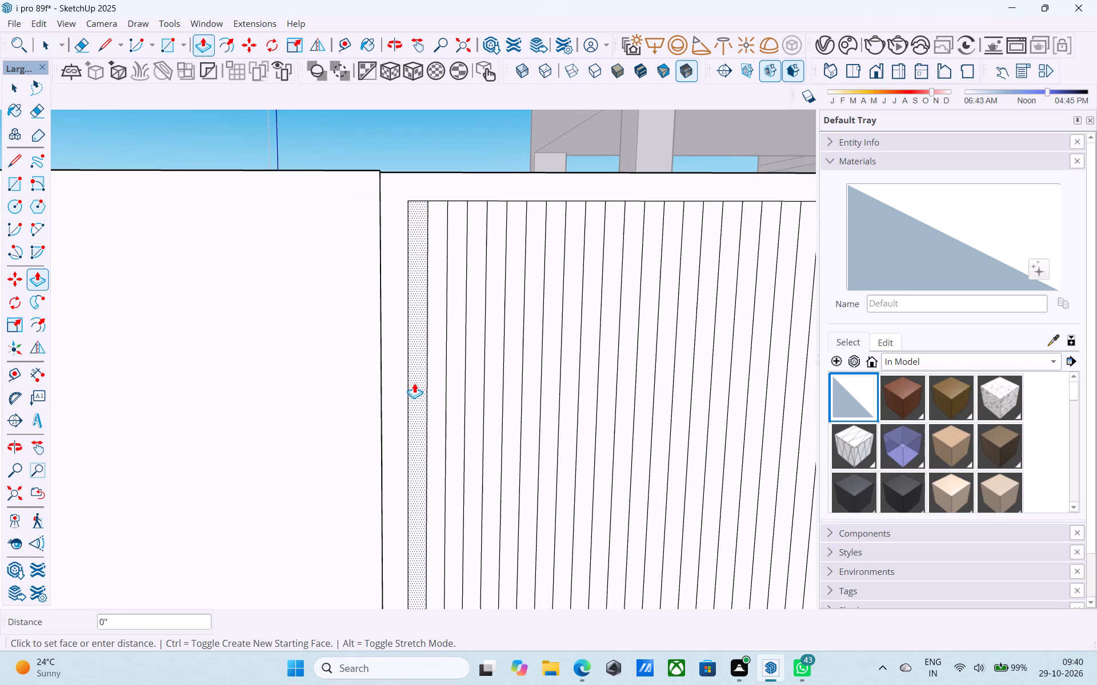
scroll(418, 347, up, 5)
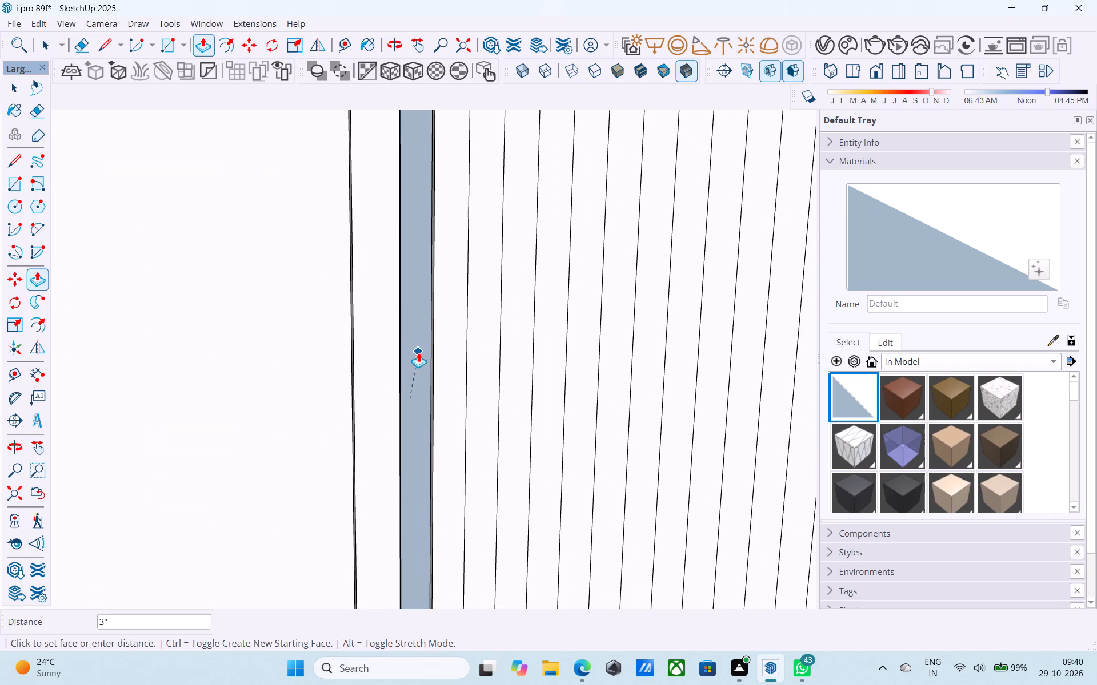
click(417, 354)
Repeat the Push/Pull cut on every alternate strip from the third to the ninth, leaving solid slats between.
double_click(471, 366)
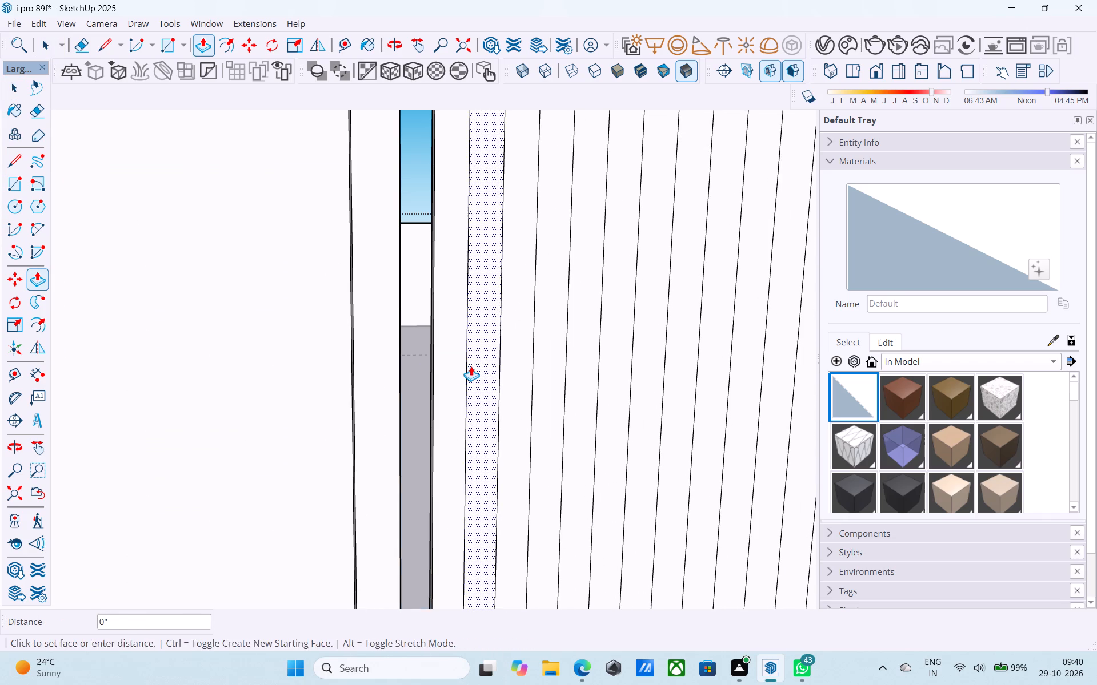
scroll(471, 367, down, 4)
shift+middle_drag(471, 367, 398, 374)
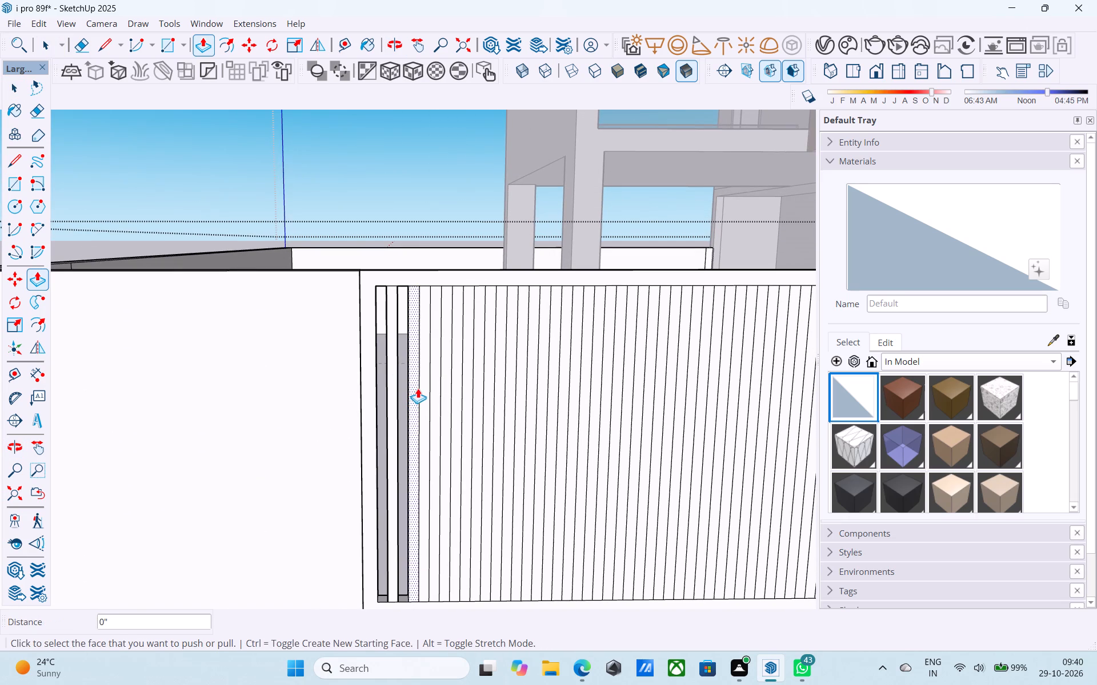
double_click(421, 388)
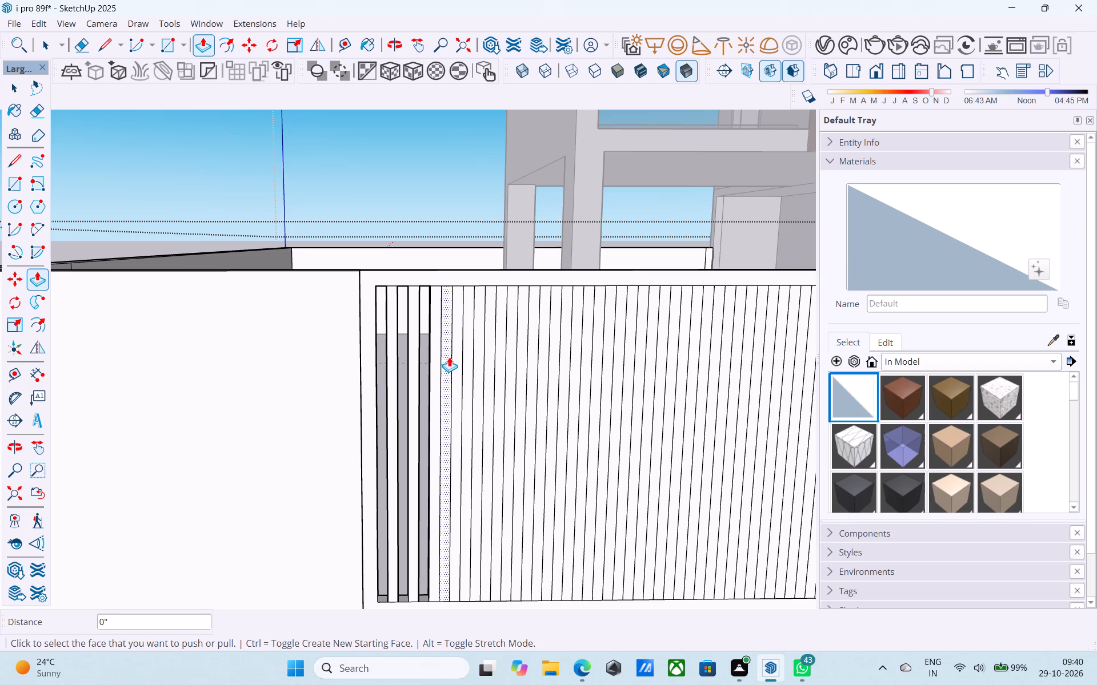
scroll(449, 357, down, 2)
scroll(410, 387, up, 1)
scroll(500, 392, up, 2)
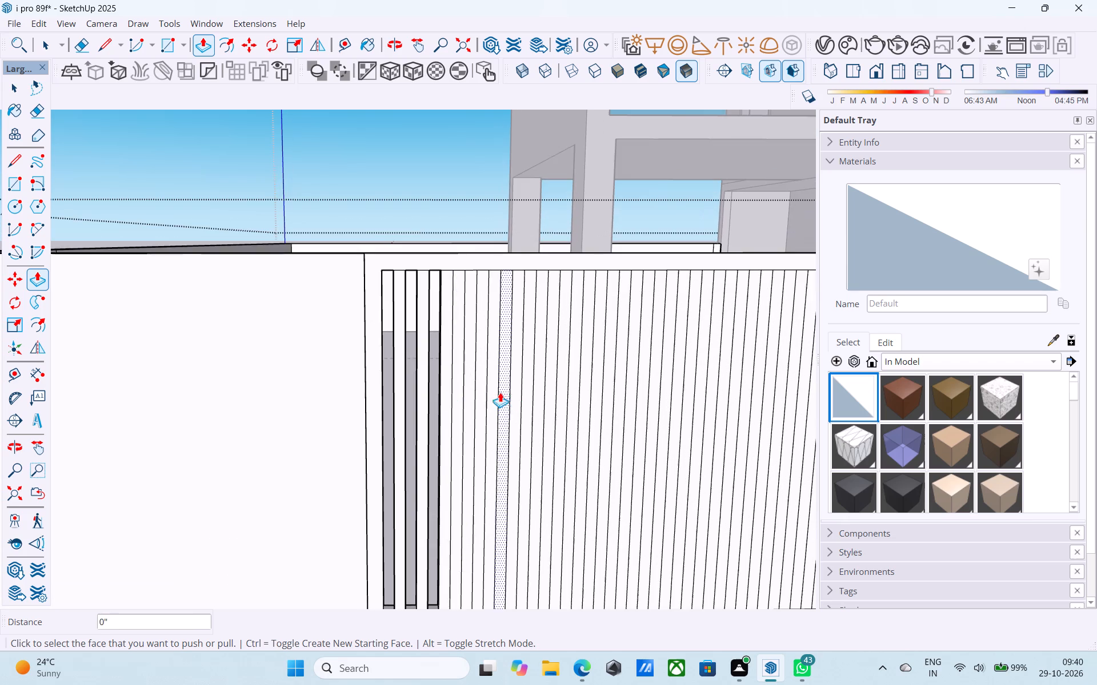
scroll(500, 392, up, 3)
middle_drag(477, 386, 456, 535)
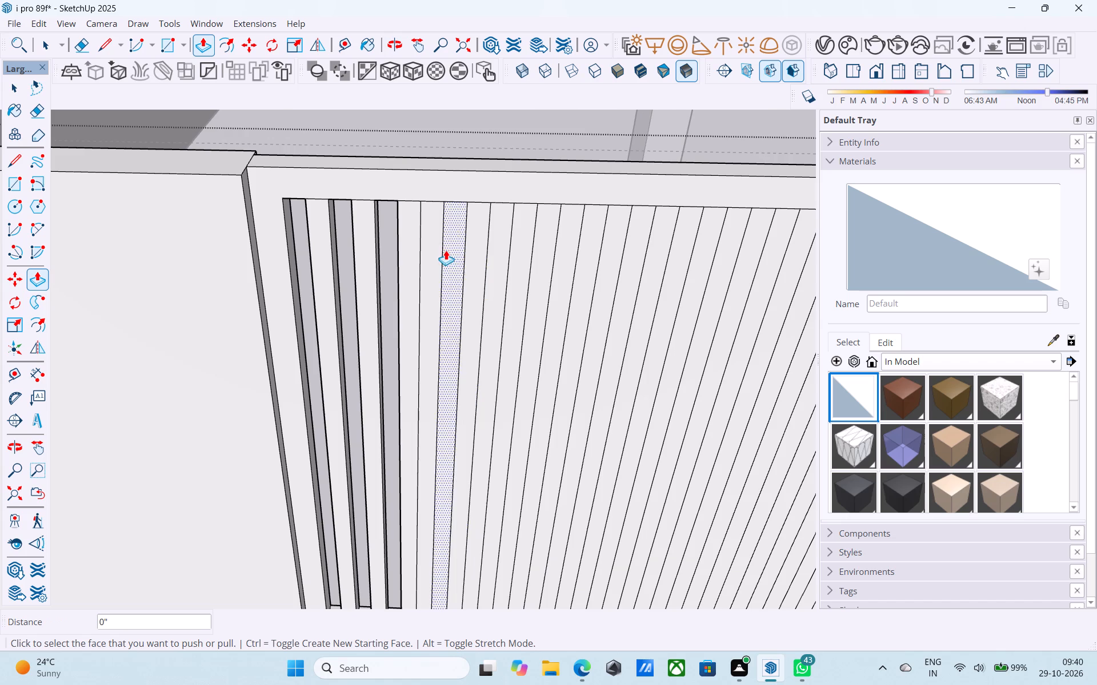
double_click(436, 248)
double_click(471, 259)
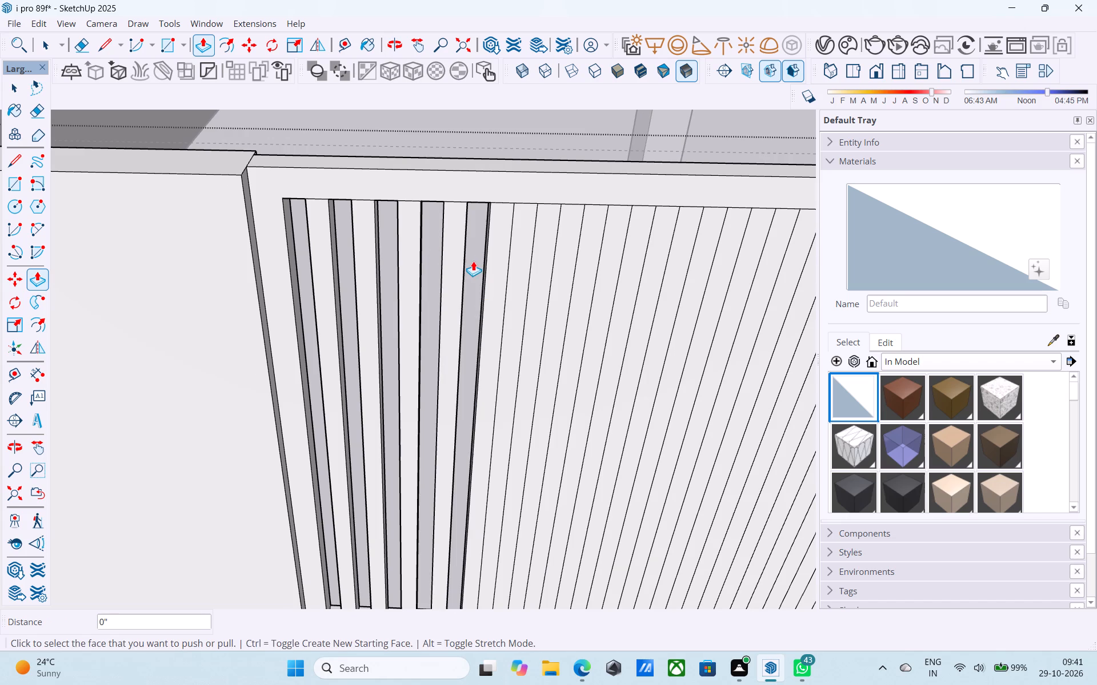
Cut every alternate strip from the eleventh to the twenty-third through the panel with Push/Pull.
middle_drag(473, 261, 620, 295)
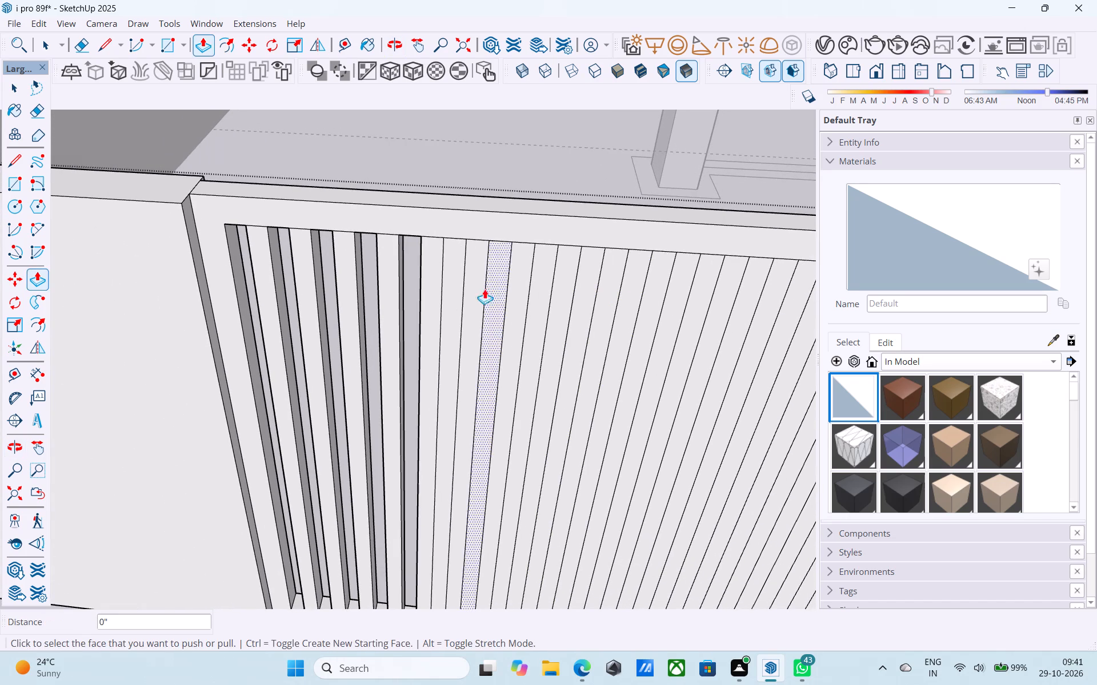
double_click(448, 283)
double_click(496, 308)
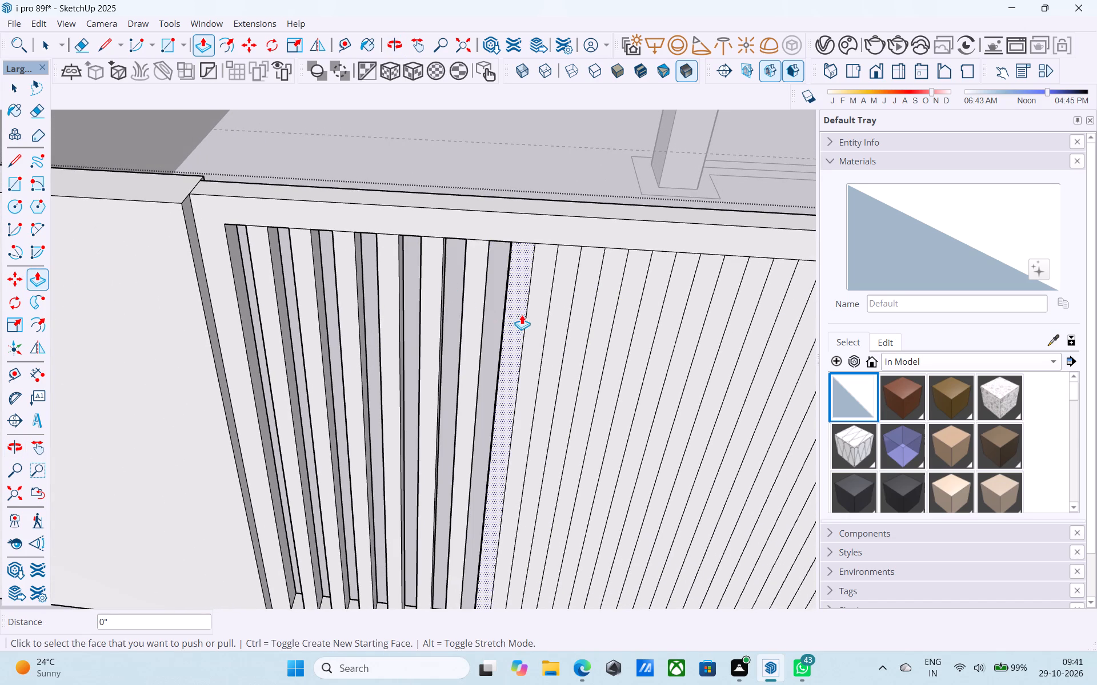
double_click(531, 317)
double_click(572, 327)
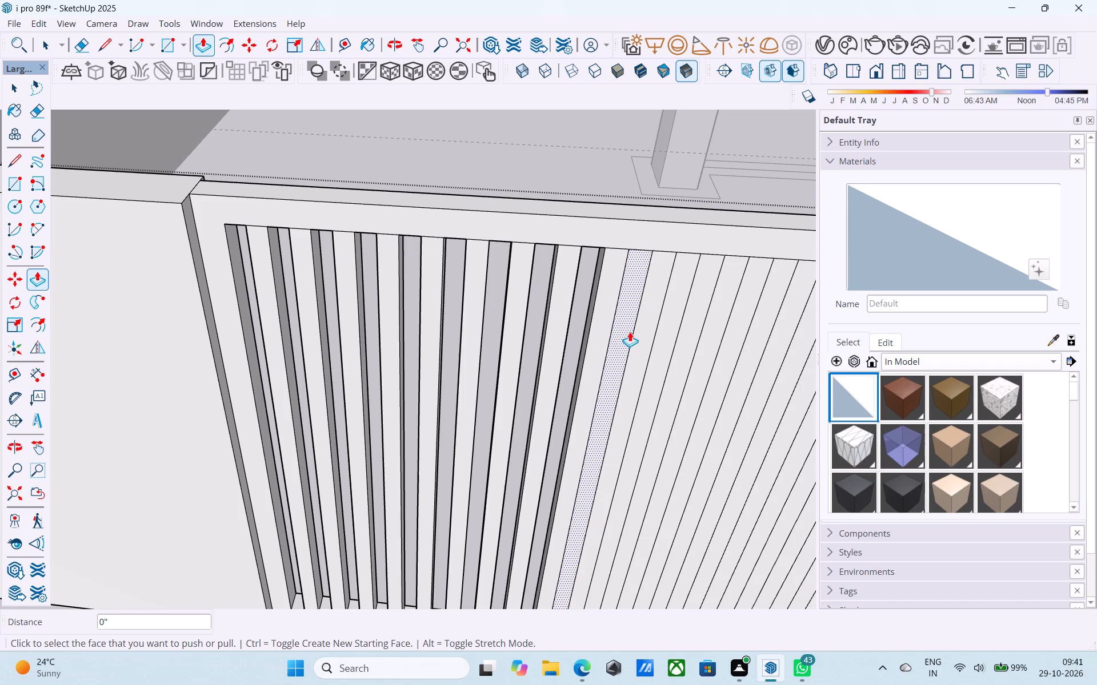
double_click(630, 332)
scroll(628, 331, down, 3)
middle_drag(628, 331, 454, 326)
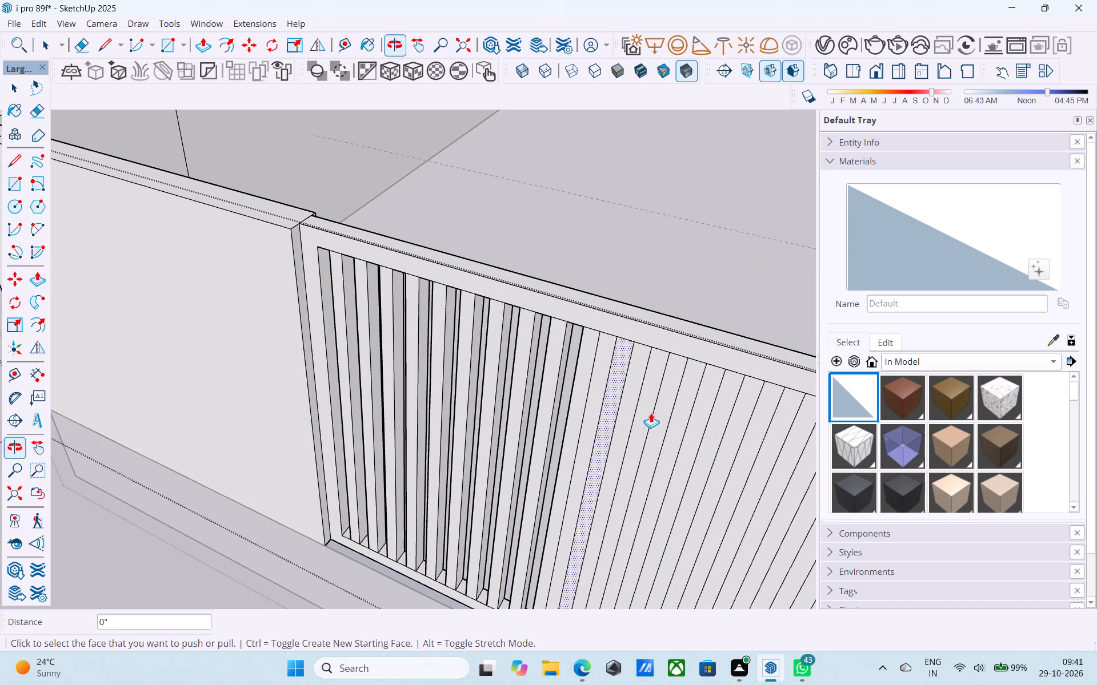
shift+middle_drag(650, 412, 747, 363)
double_click(528, 314)
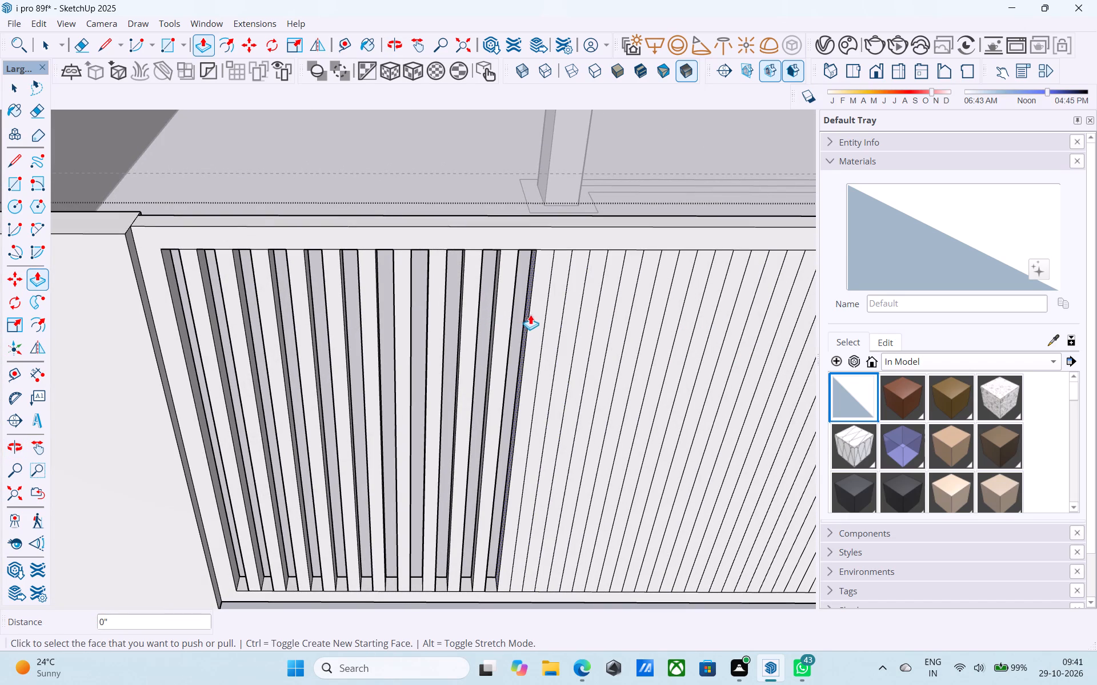
double_click(556, 323)
Continue cutting alternate strips through the panel with Push/Pull, from the twenty-fifth strip toward the panel's middle.
shift+middle_drag(561, 321, 453, 339)
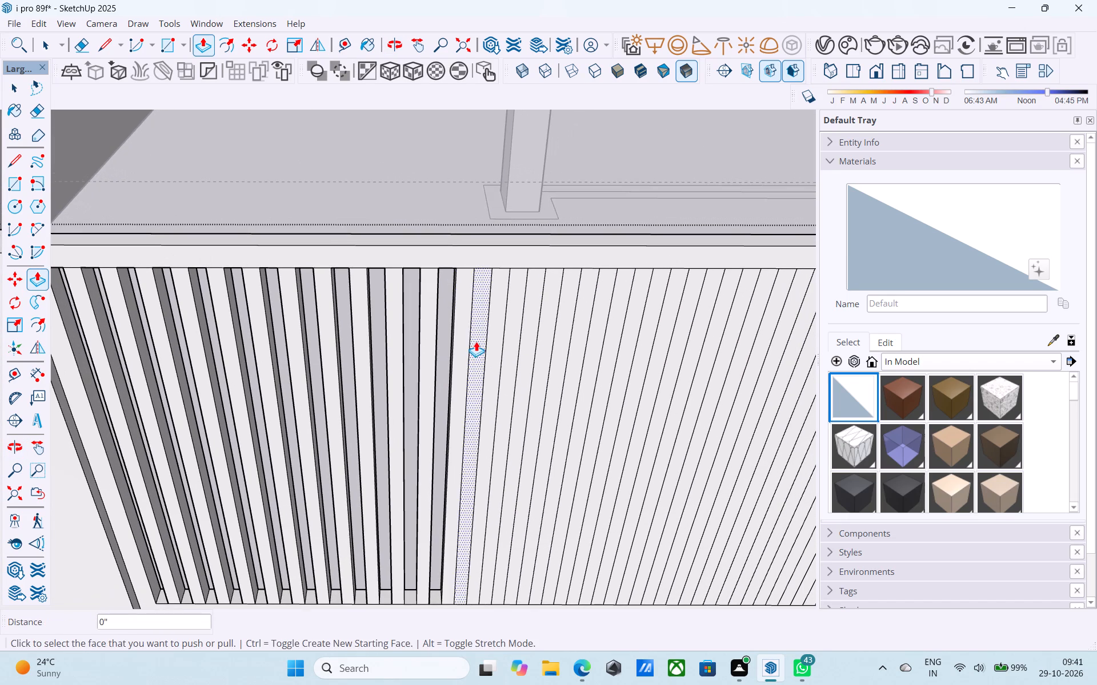
double_click(476, 341)
double_click(505, 348)
shift+middle_drag(528, 335, 465, 342)
double_click(478, 346)
shift+middle_drag(488, 346, 445, 352)
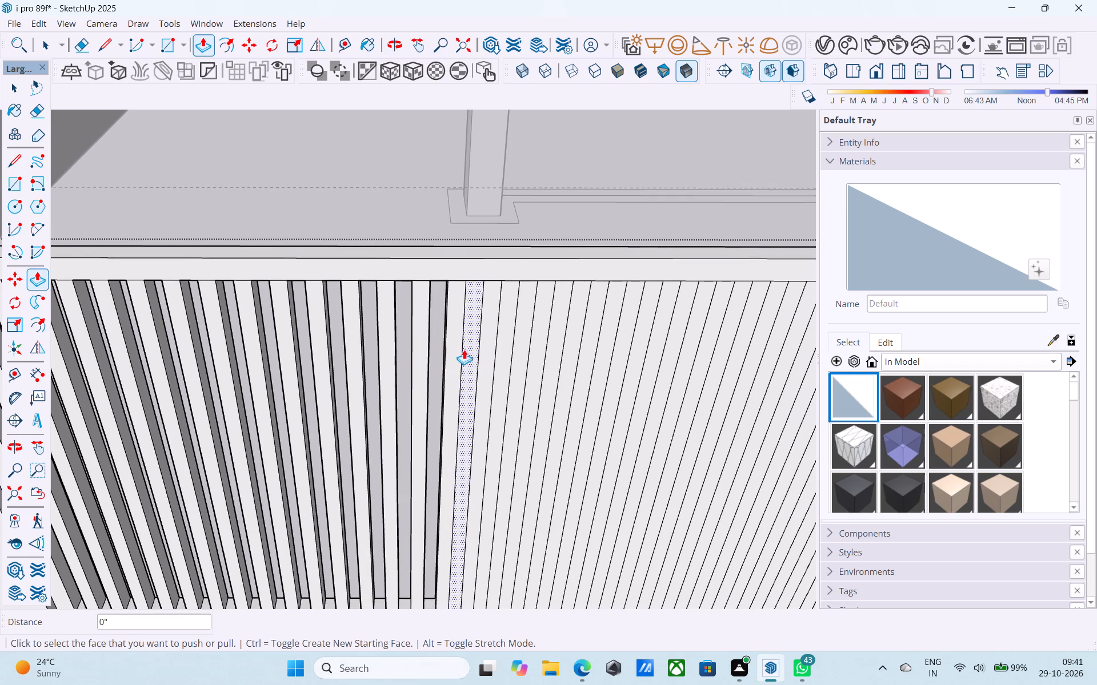
double_click(465, 349)
middle_drag(465, 349, 414, 360)
double_click(448, 361)
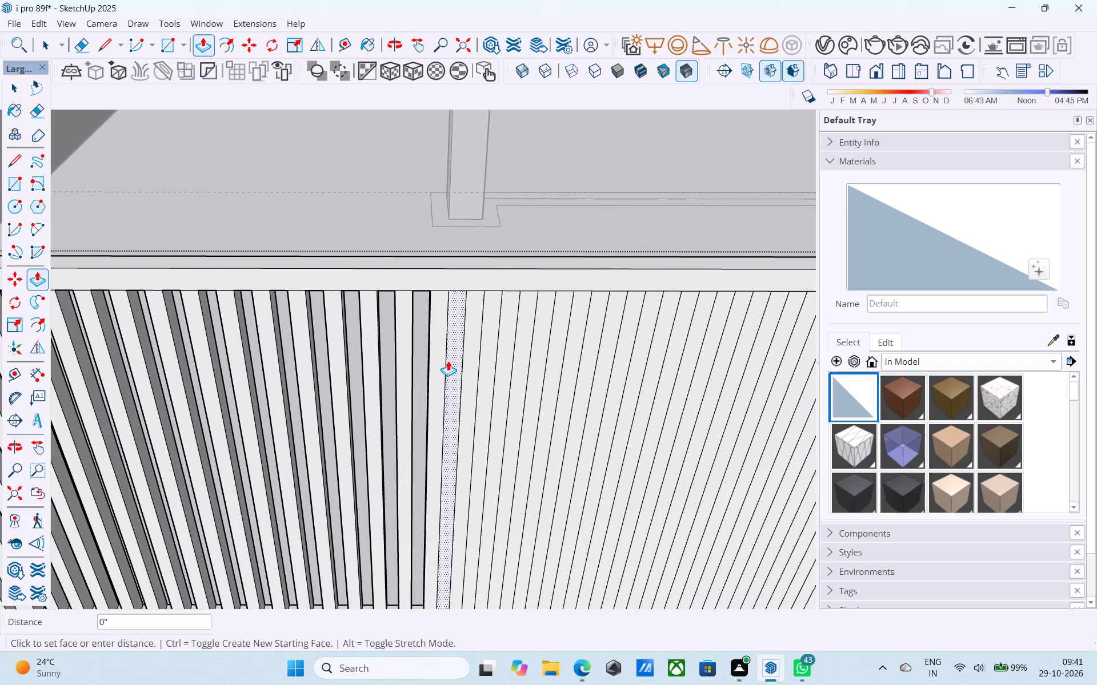
middle_drag(453, 359, 425, 360)
double_click(433, 358)
double_click(455, 364)
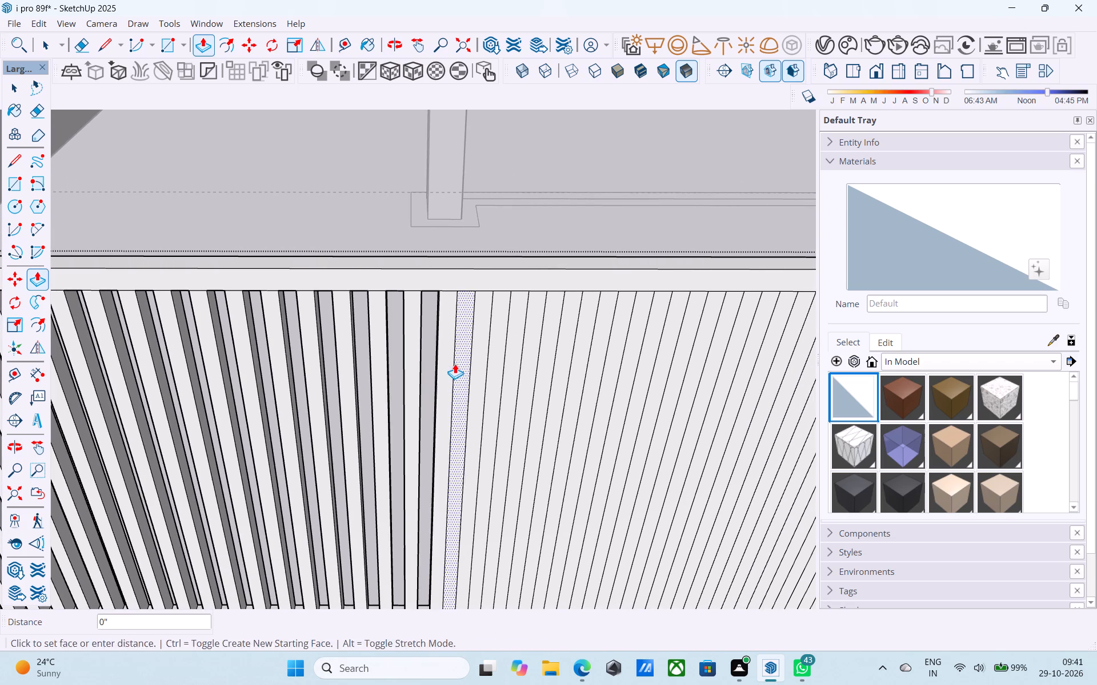
shift+middle_drag(482, 362, 446, 361)
double_click(458, 362)
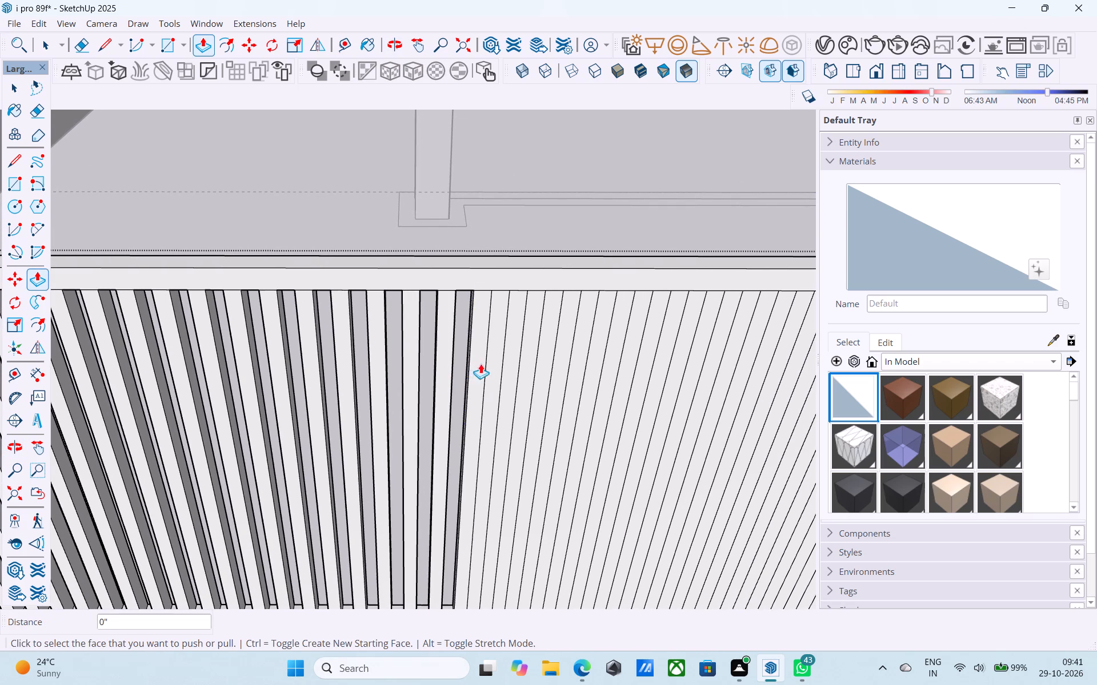
Cut the next four alternate strips 3" through the gate panel with Push/Pull, continuing away from the wall corner.
double_click(491, 365)
key(ctrl+z)
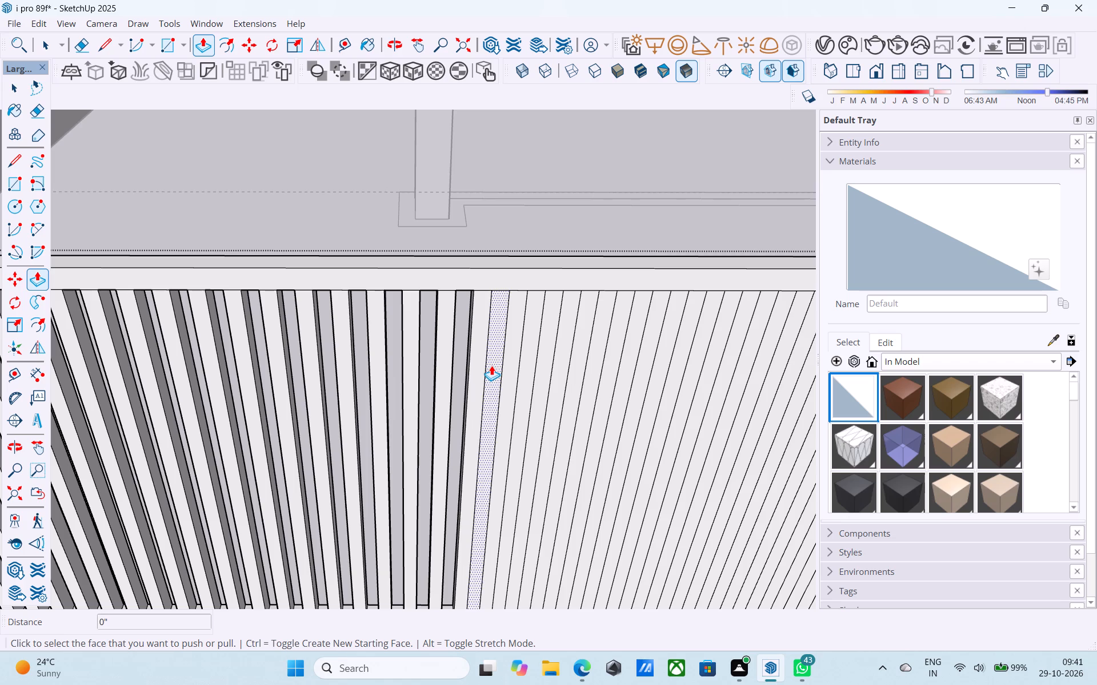
click(491, 365)
scroll(489, 356, up, 8)
click(499, 338)
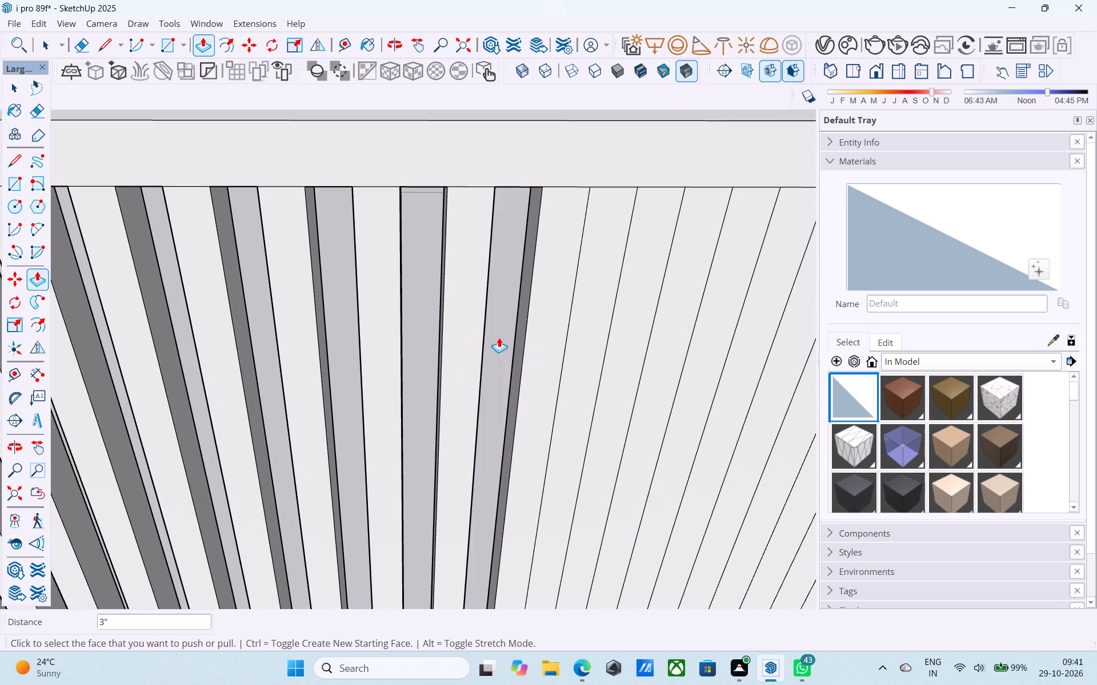
scroll(499, 337, down, 4)
shift+middle_drag(499, 337, 463, 343)
double_click(463, 344)
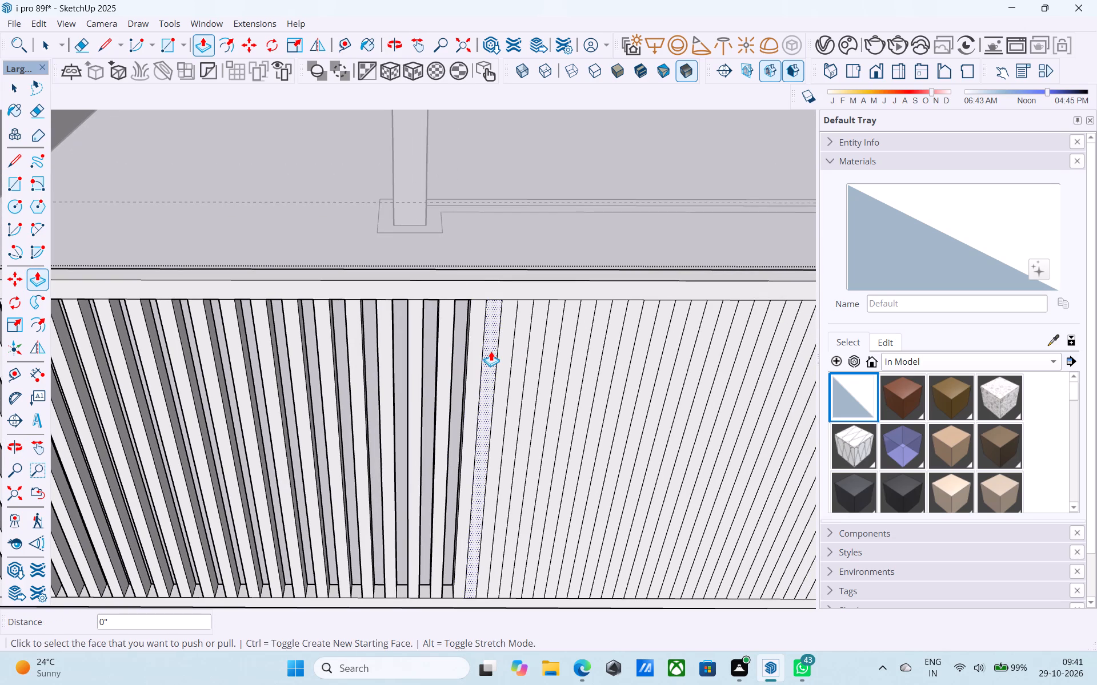
double_click(491, 351)
shift+middle_drag(521, 344, 509, 333)
scroll(486, 331, up, 5)
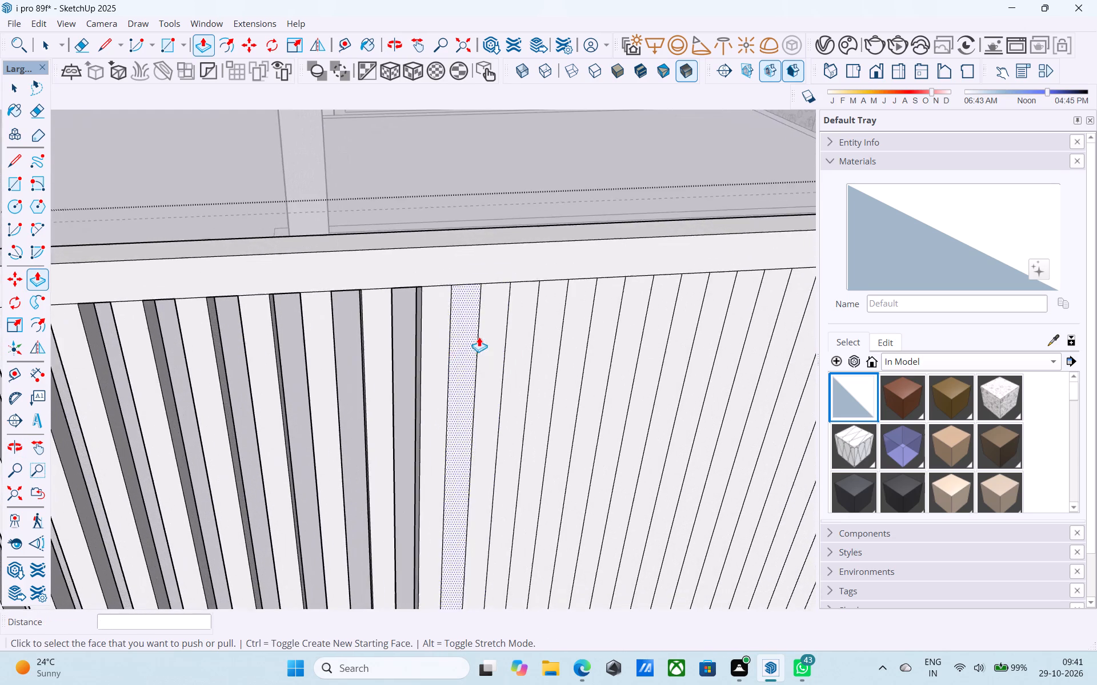
scroll(479, 337, up, 5)
double_click(466, 354)
double_click(546, 355)
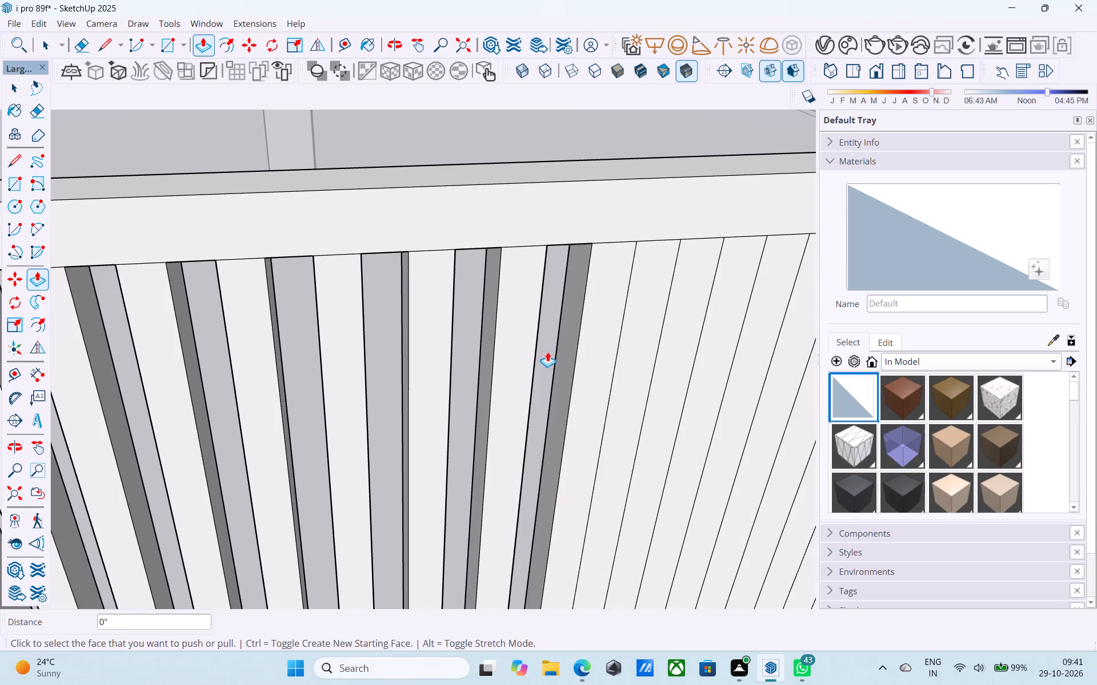
Push the following eight alternate strips through the gate panel with Push/Pull, keeping a solid slat between each pair of openings.
scroll(550, 349, down, 2)
shift+middle_drag(550, 349, 464, 352)
double_click(362, 350)
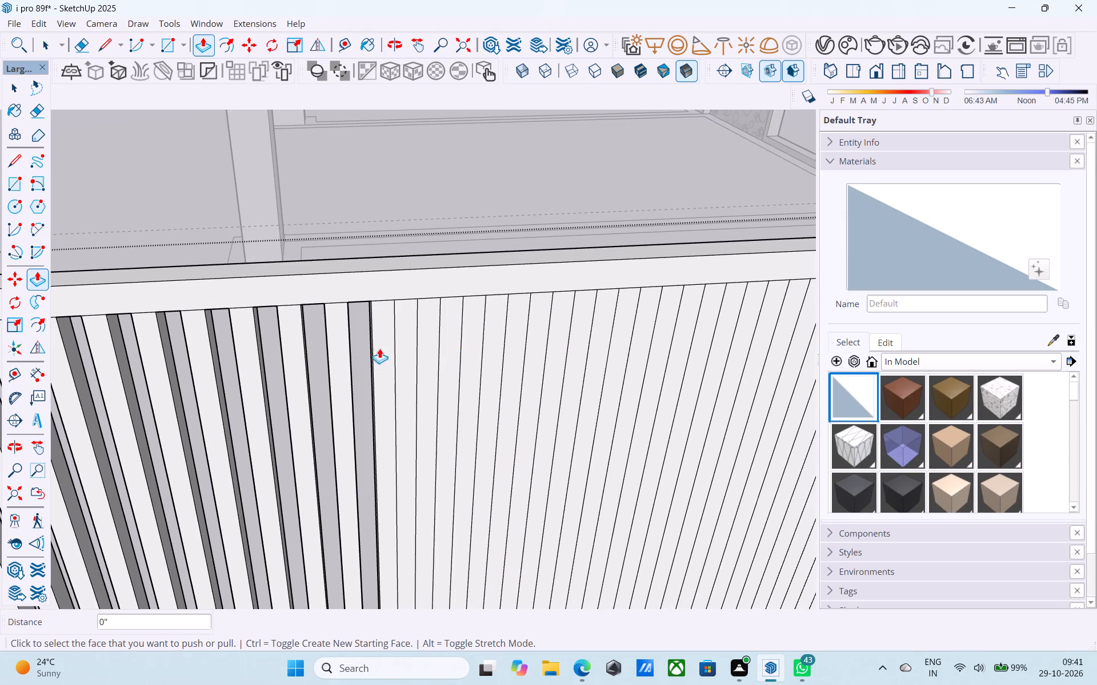
double_click(402, 345)
double_click(446, 356)
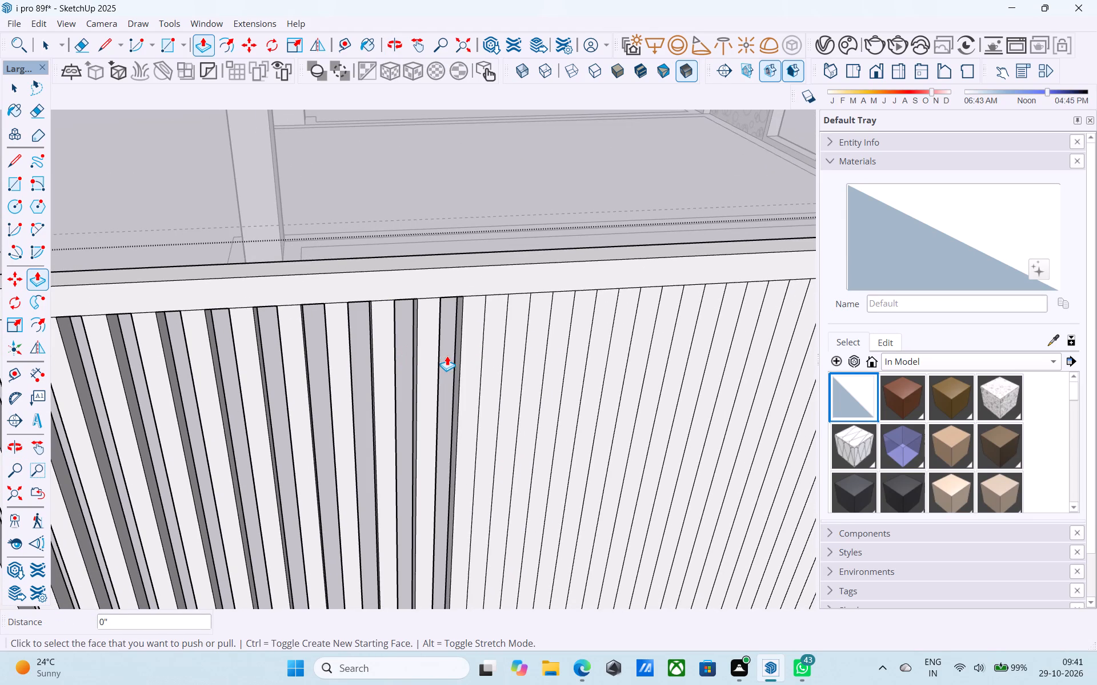
double_click(487, 359)
middle_drag(592, 345, 530, 360)
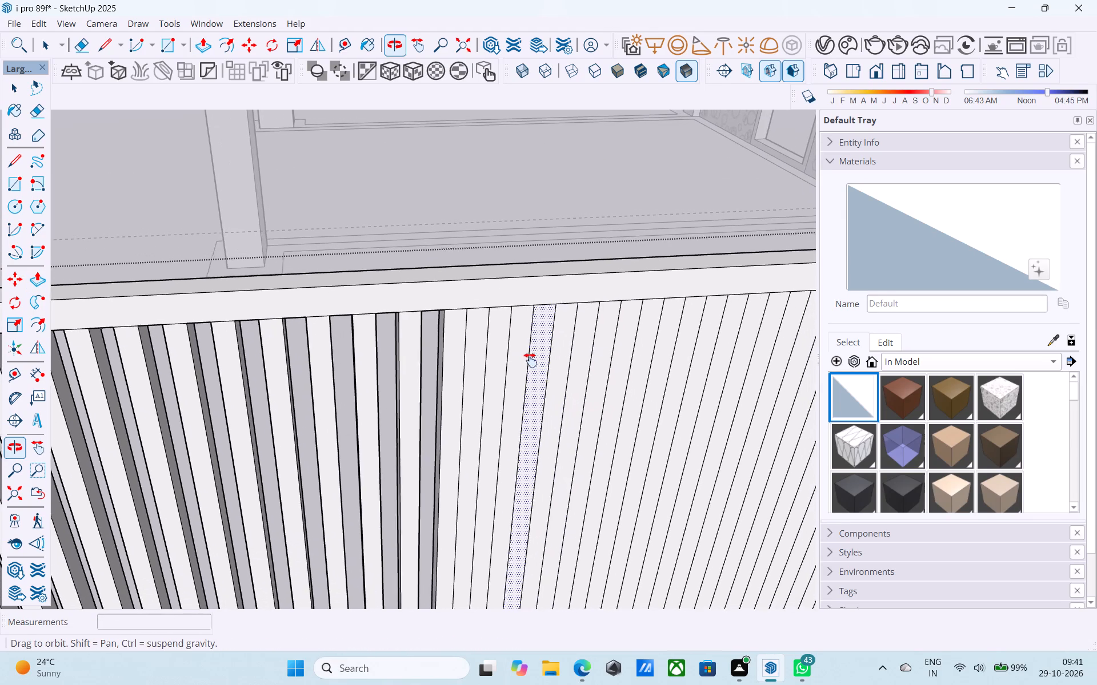
middle_drag(530, 360, 572, 376)
double_click(476, 368)
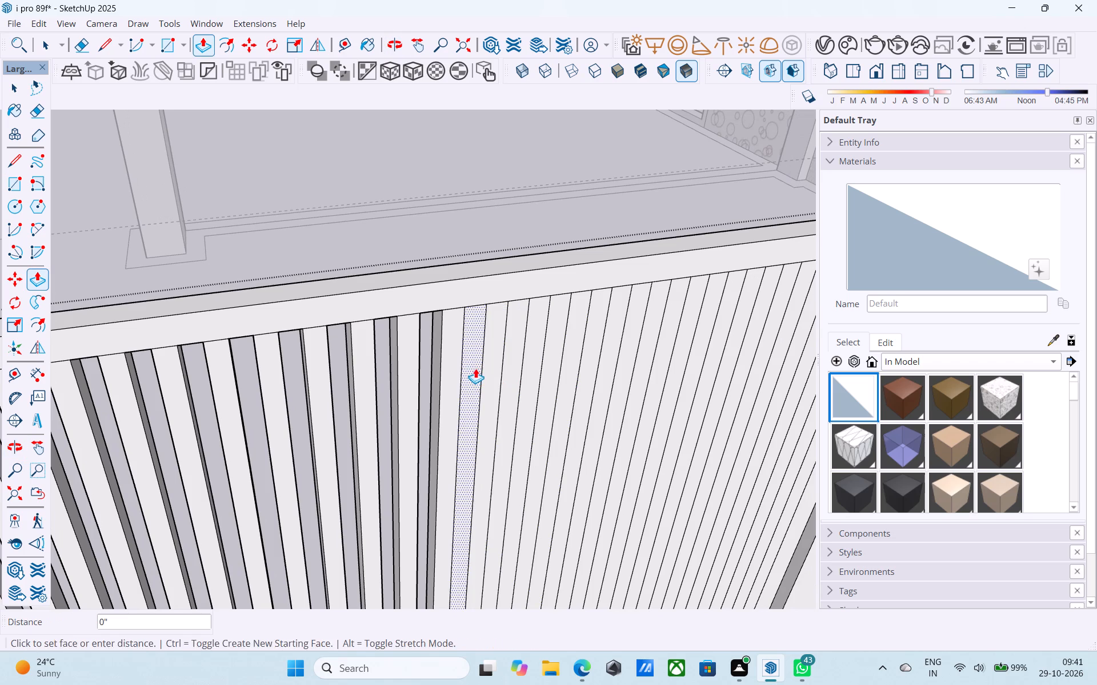
double_click(515, 361)
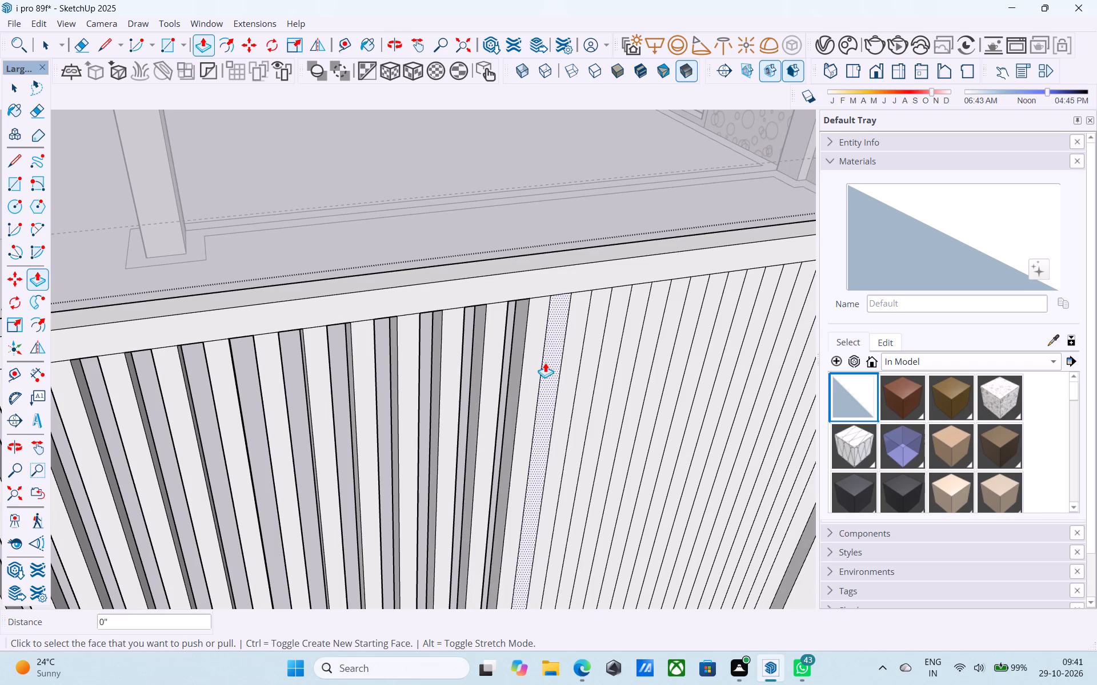
double_click(545, 362)
double_click(585, 361)
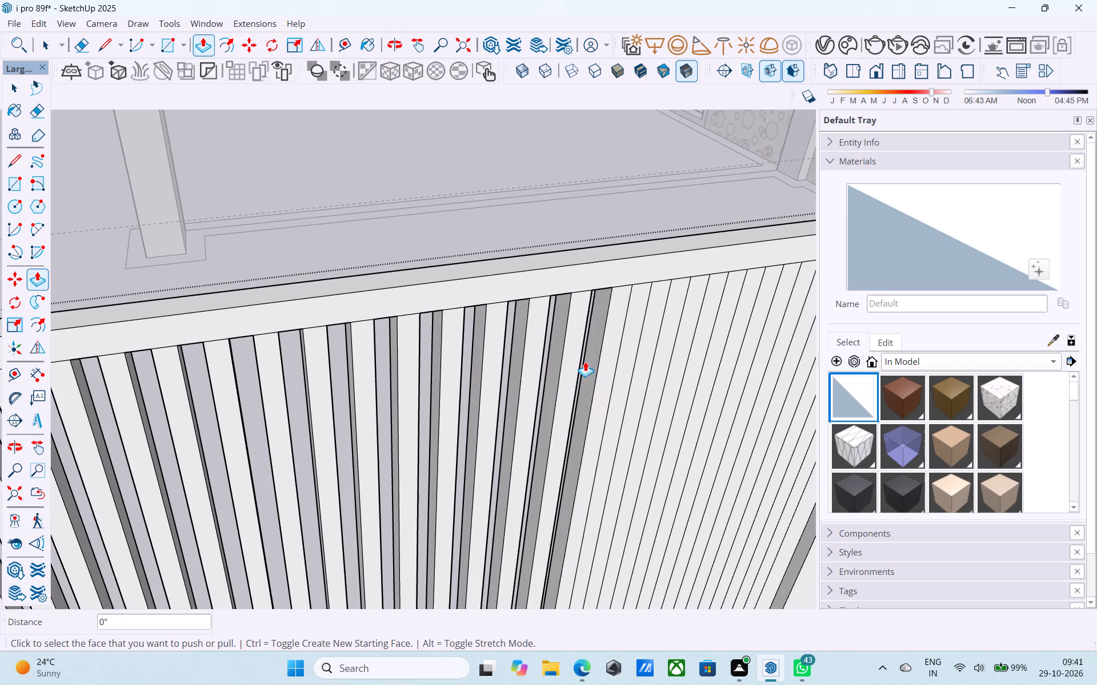
double_click(620, 365)
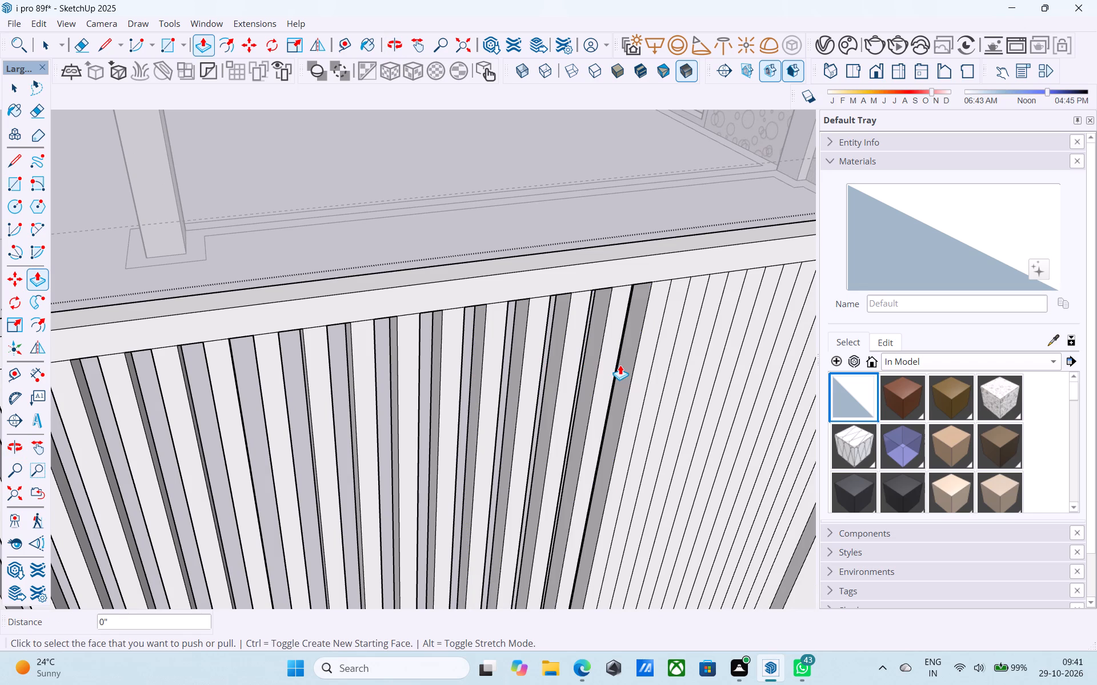
Cut the last seven alternate strips through the panel with Push/Pull, ending with the strip against the frame's far side.
scroll(620, 365, down, 3)
middle_drag(620, 365, 441, 362)
scroll(479, 352, up, 5)
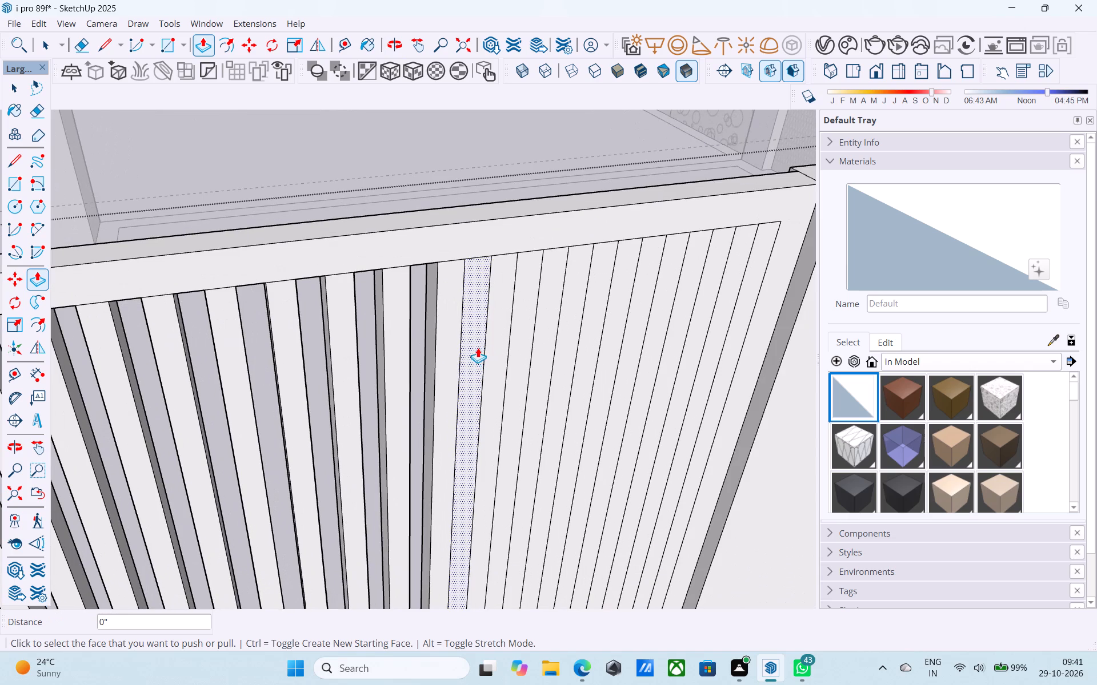
double_click(478, 348)
double_click(516, 356)
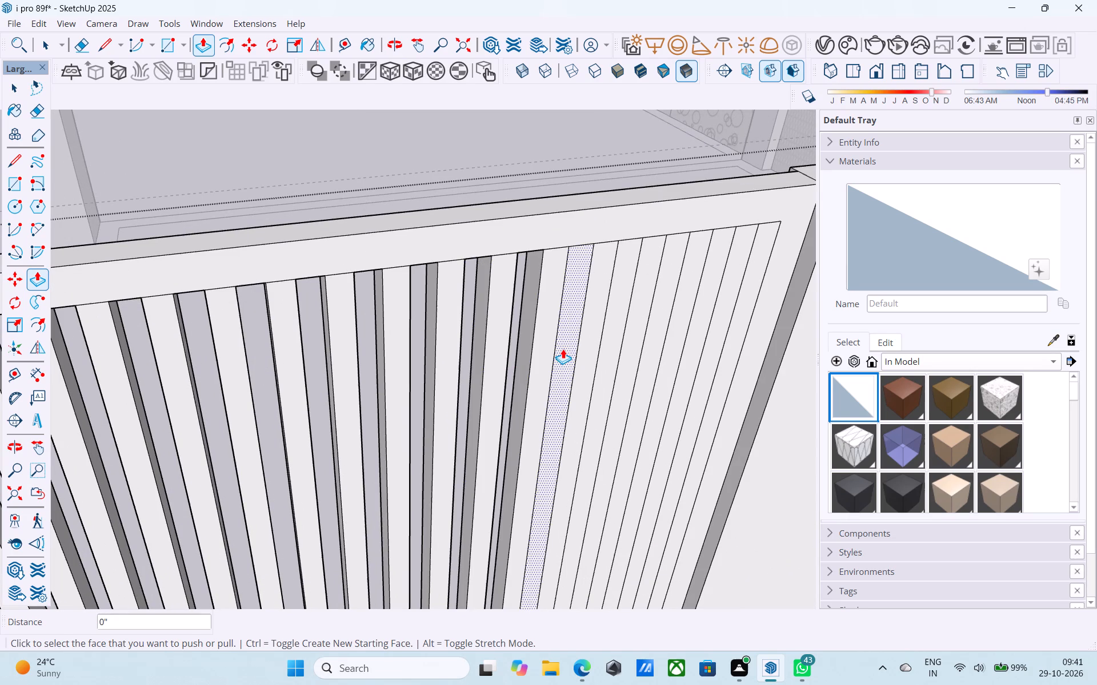
double_click(563, 349)
double_click(618, 348)
shift+middle_drag(619, 344, 508, 390)
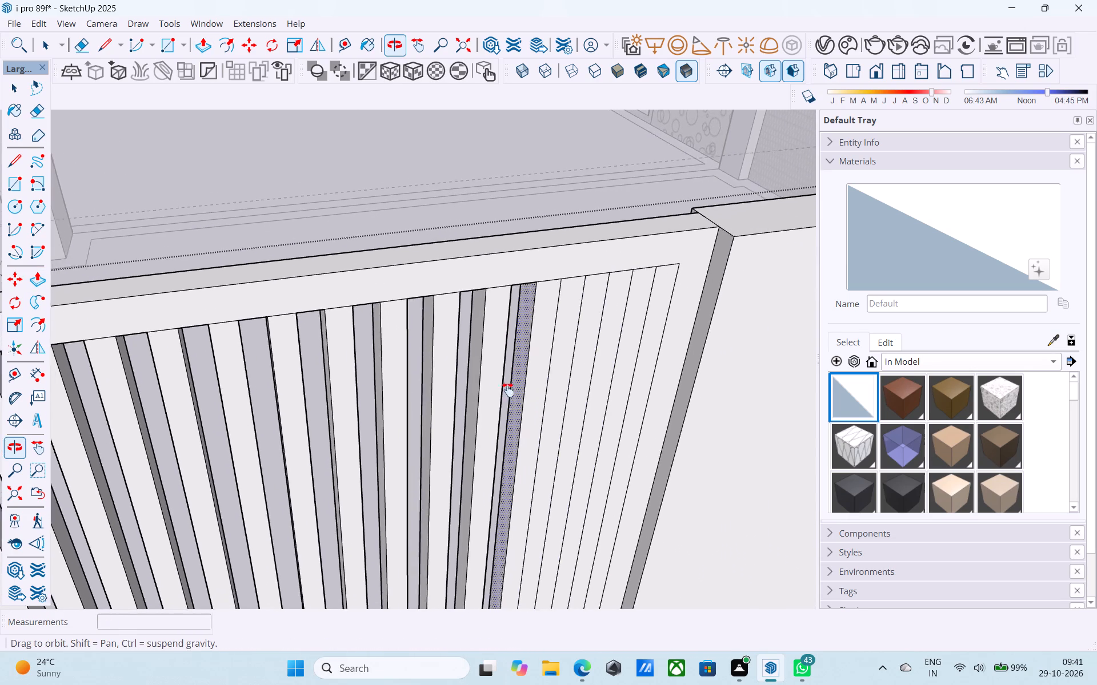
shift+middle_drag(508, 390, 465, 402)
double_click(501, 374)
double_click(548, 357)
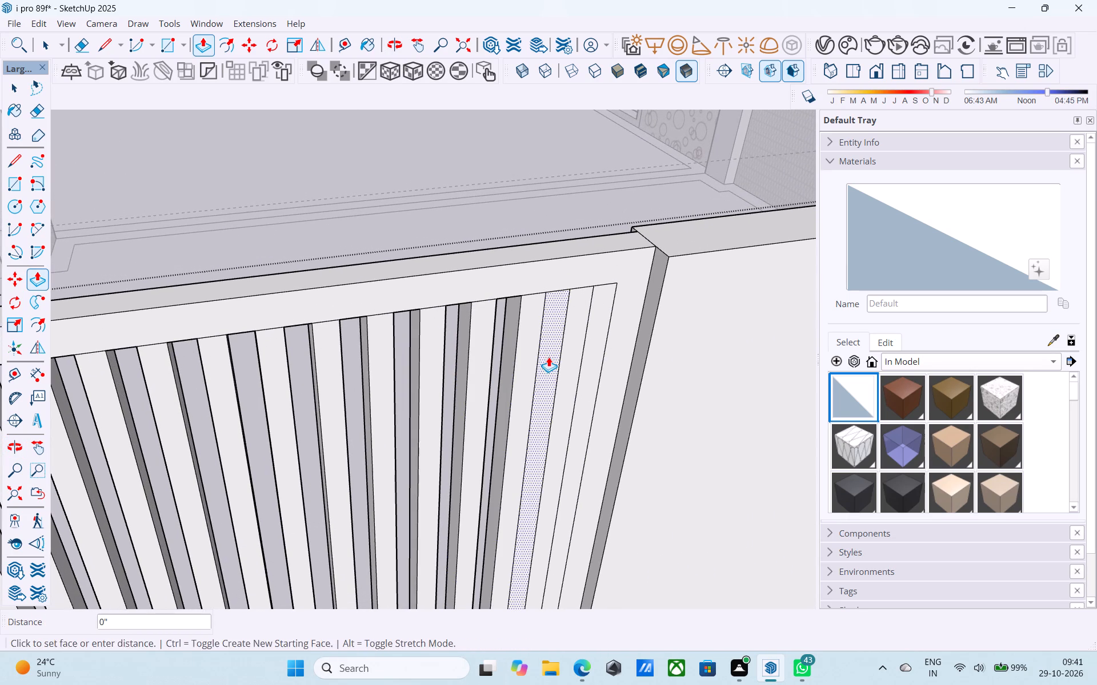
double_click(592, 364)
Leave the gate's editing level, return to the whole house model and save the file.
scroll(592, 362, down, 12)
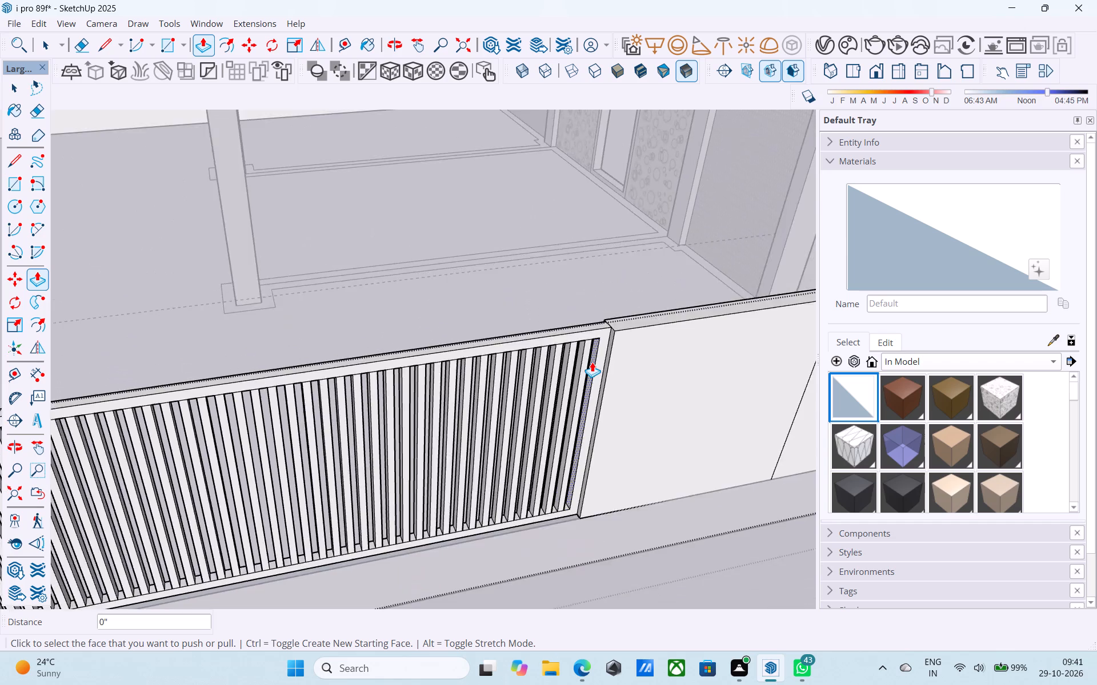
scroll(592, 362, down, 11)
shift+middle_drag(592, 361, 672, 316)
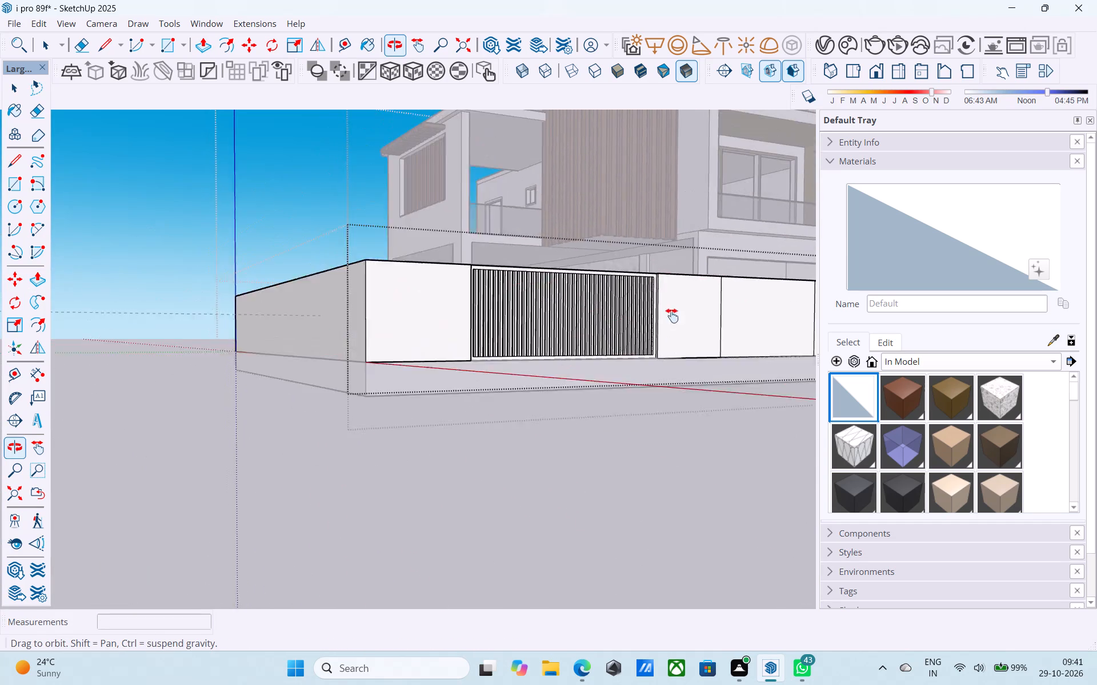
shift+middle_drag(672, 316, 671, 354)
scroll(615, 332, down, 5)
key(space)
click(325, 379)
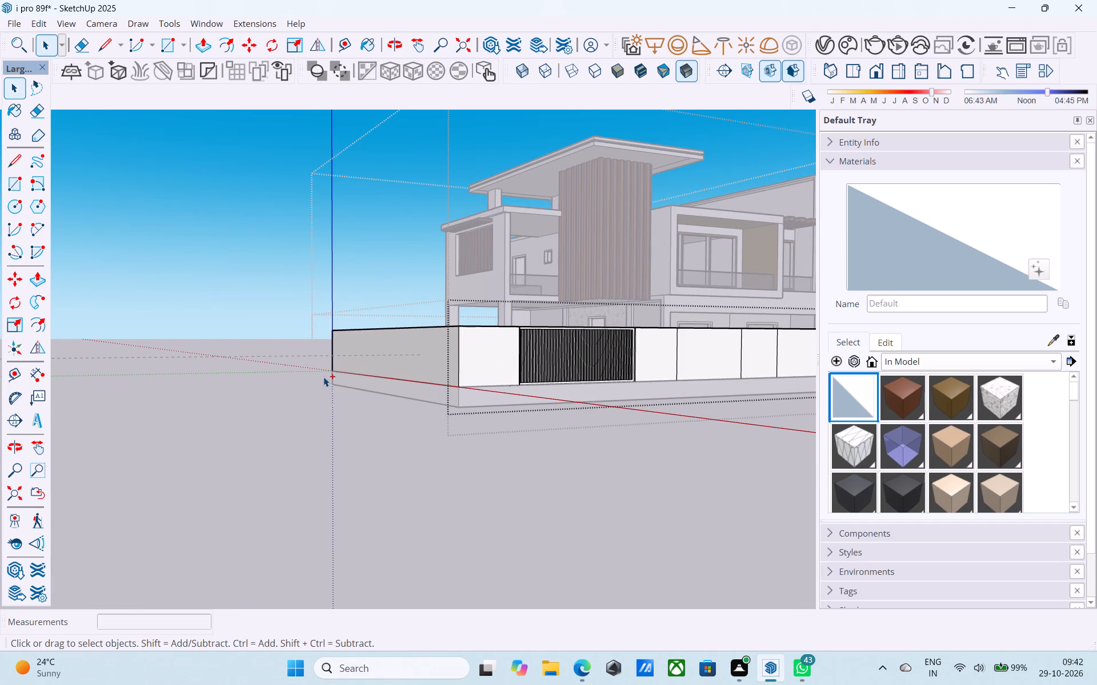
key(ctrl+s)
click(299, 371)
scroll(299, 371, down, 4)
middle_drag(519, 353, 535, 398)
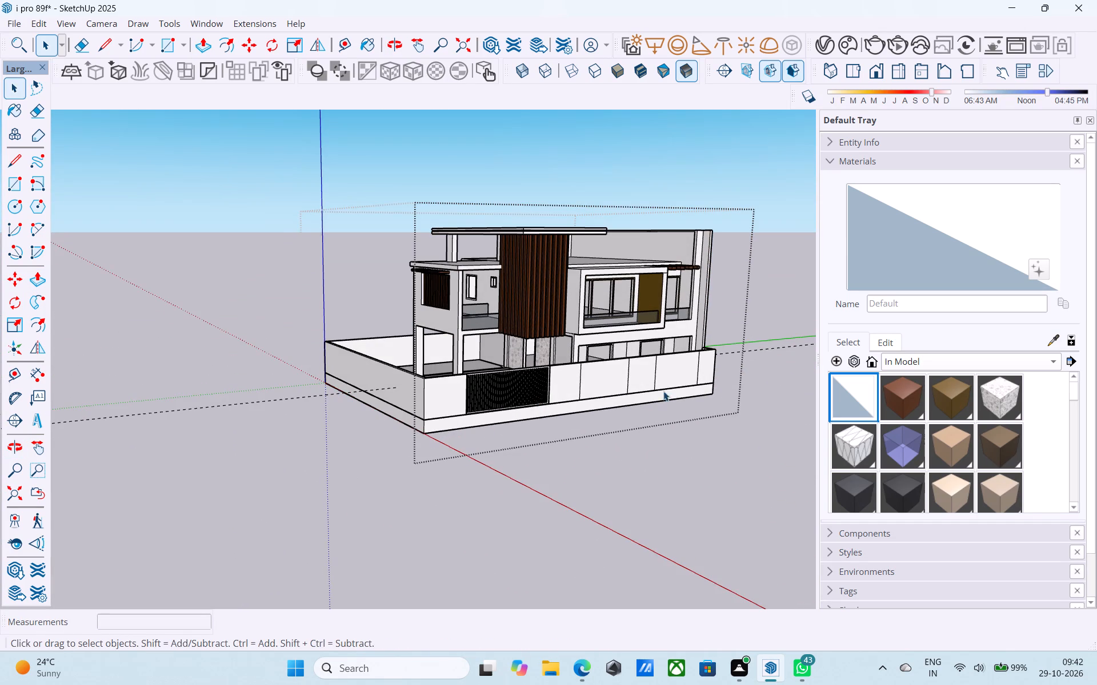
click(771, 367)
key(ctrl+z)
key(ctrl+s)
key(ctrl+s)
Examine the slatted gate, boundary wall and house facade from several angles and distances.
scroll(490, 358, up, 10)
scroll(541, 374, down, 4)
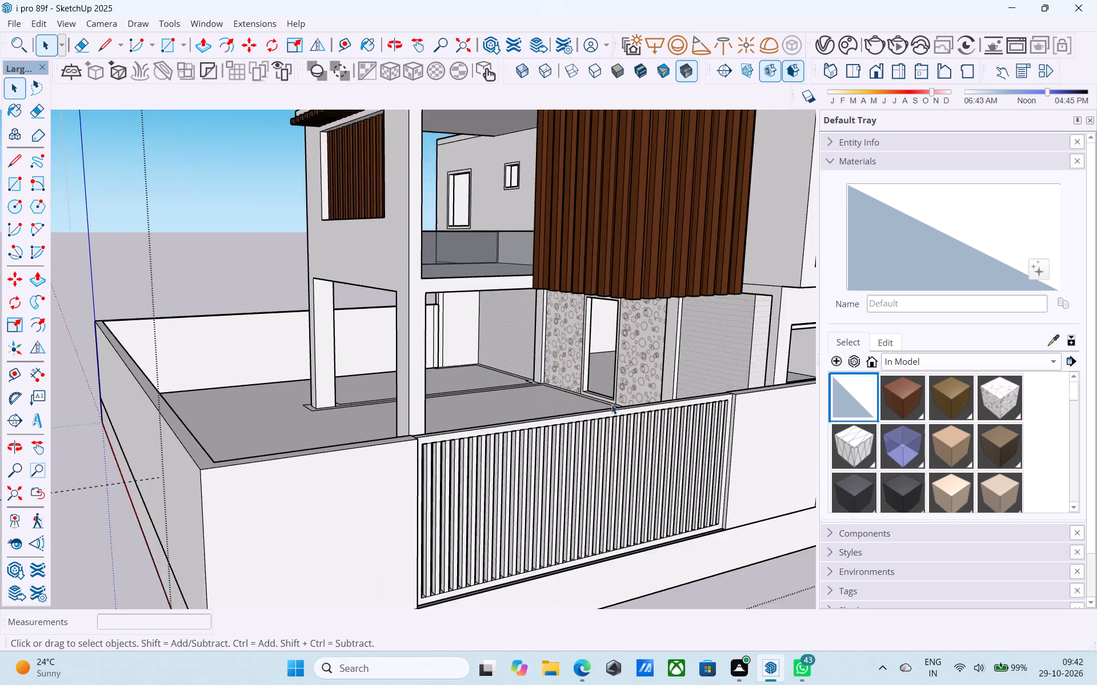
middle_drag(616, 401, 636, 378)
shift+middle_drag(639, 374, 598, 421)
scroll(594, 420, down, 1)
shift+middle_drag(604, 409, 541, 449)
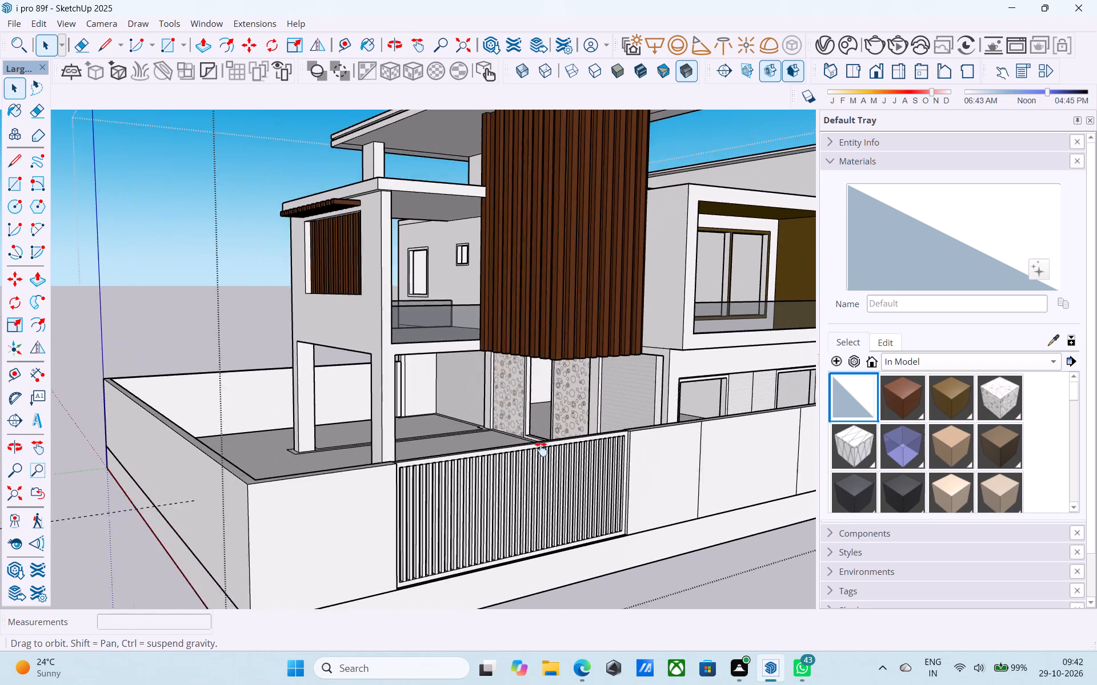
shift+middle_drag(541, 449, 537, 453)
scroll(537, 453, down, 1)
shift+middle_drag(588, 440, 545, 451)
scroll(545, 451, down, 1)
shift+middle_drag(545, 451, 531, 446)
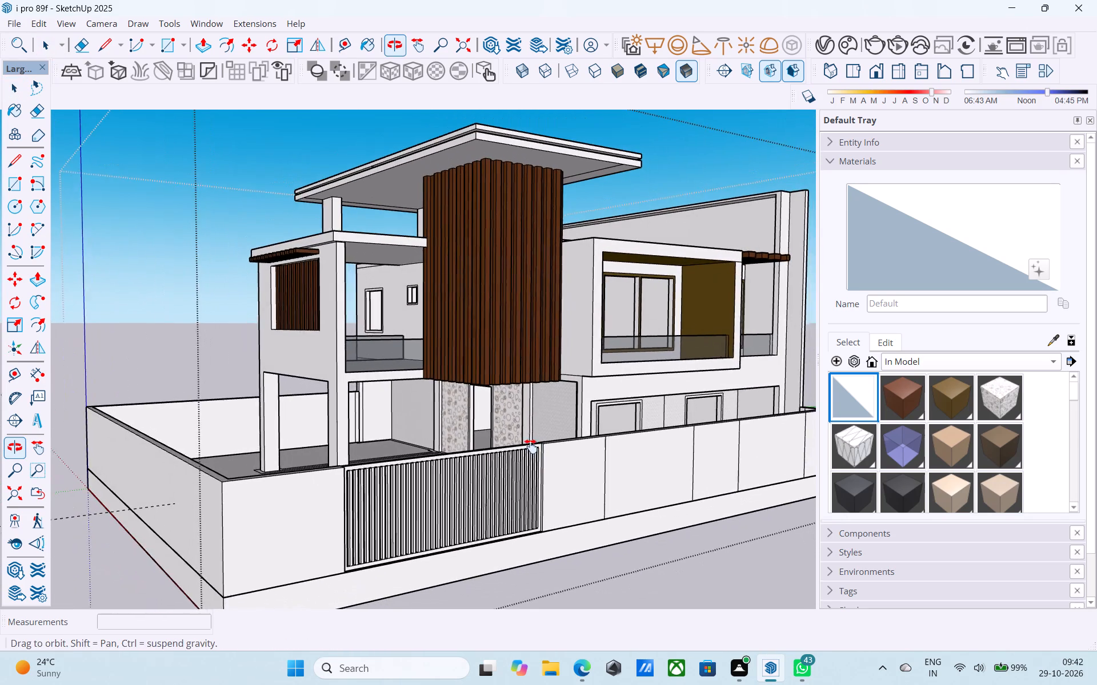
shift+middle_drag(531, 446, 543, 444)
shift+middle_drag(554, 438, 550, 429)
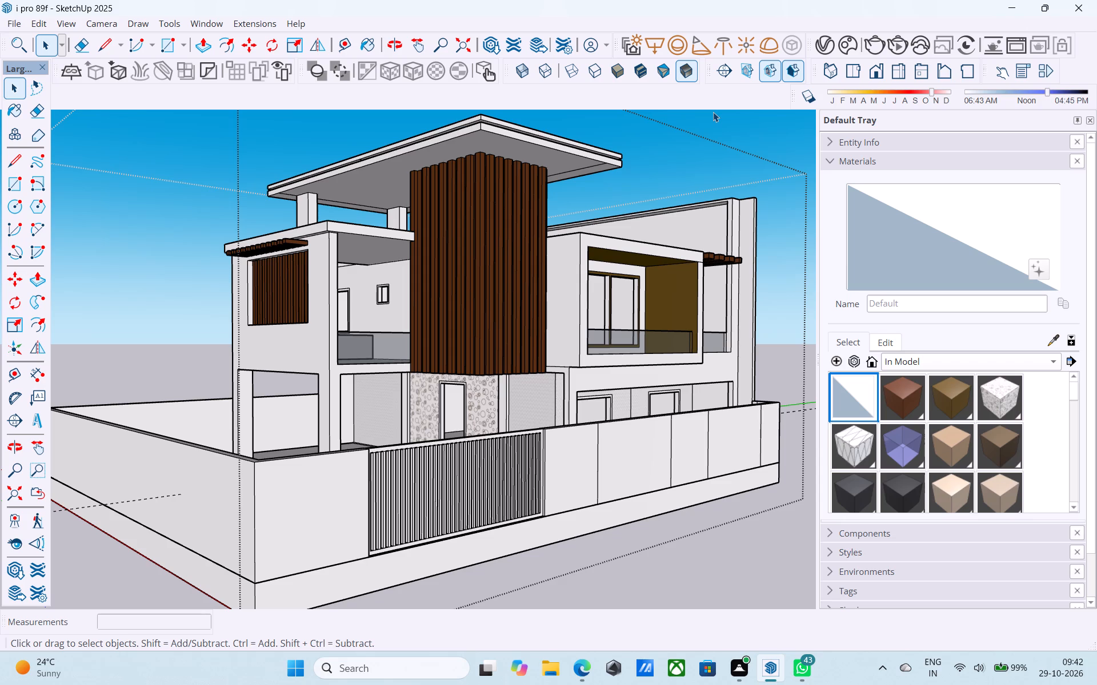
scroll(692, 126, down, 1)
scroll(668, 94, up, 1)
scroll(494, 251, down, 6)
middle_drag(504, 281, 544, 380)
scroll(594, 347, up, 5)
shift+middle_drag(594, 347, 585, 359)
scroll(585, 359, down, 1)
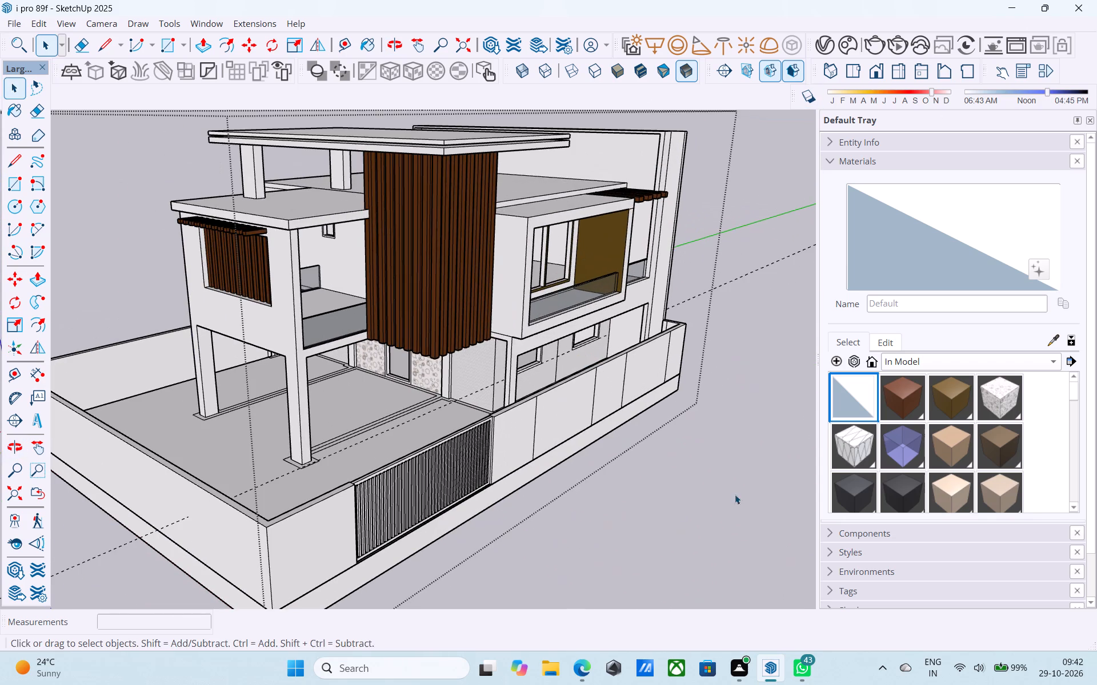